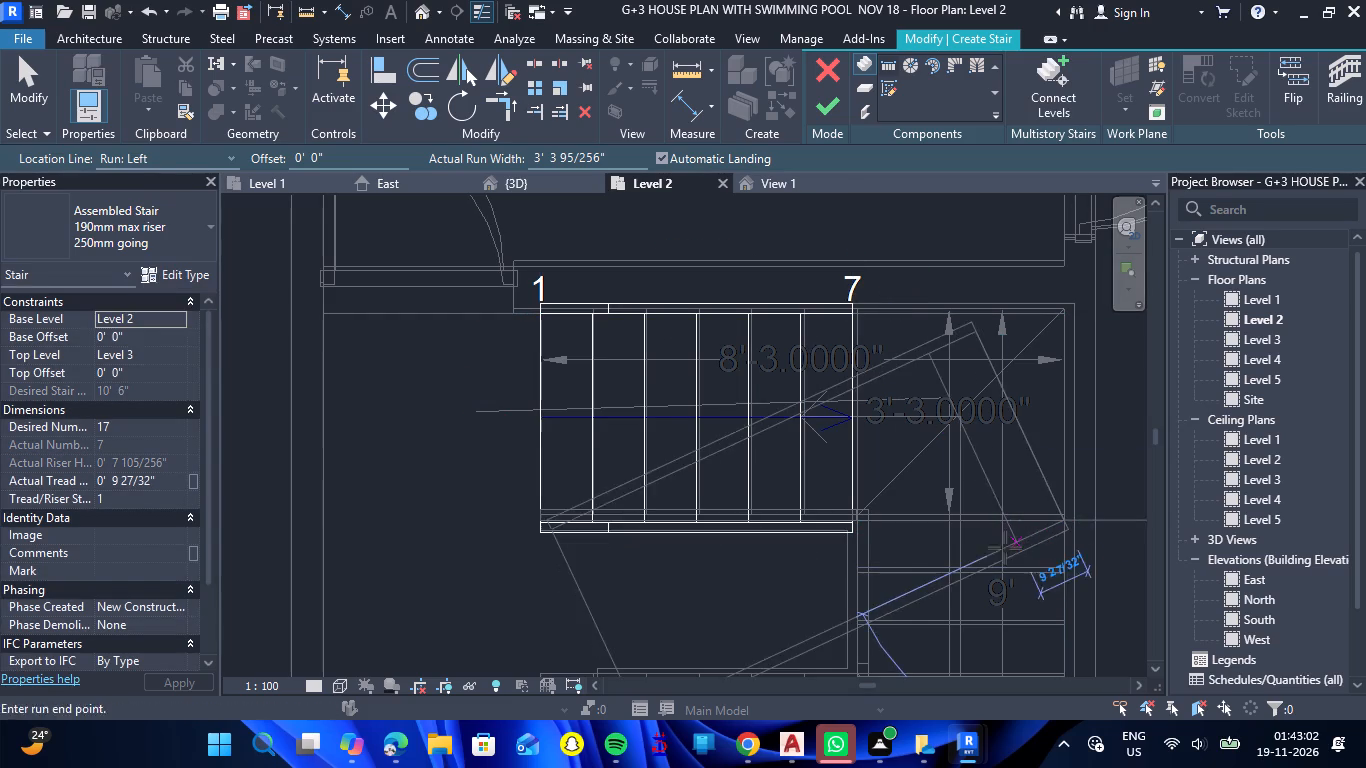
Complete the stair's middle run downward along the wall-side edge of the existing flight, about 2'-5 1/2" long, ending at riser 11.
scroll(1023, 494, "down", 8)
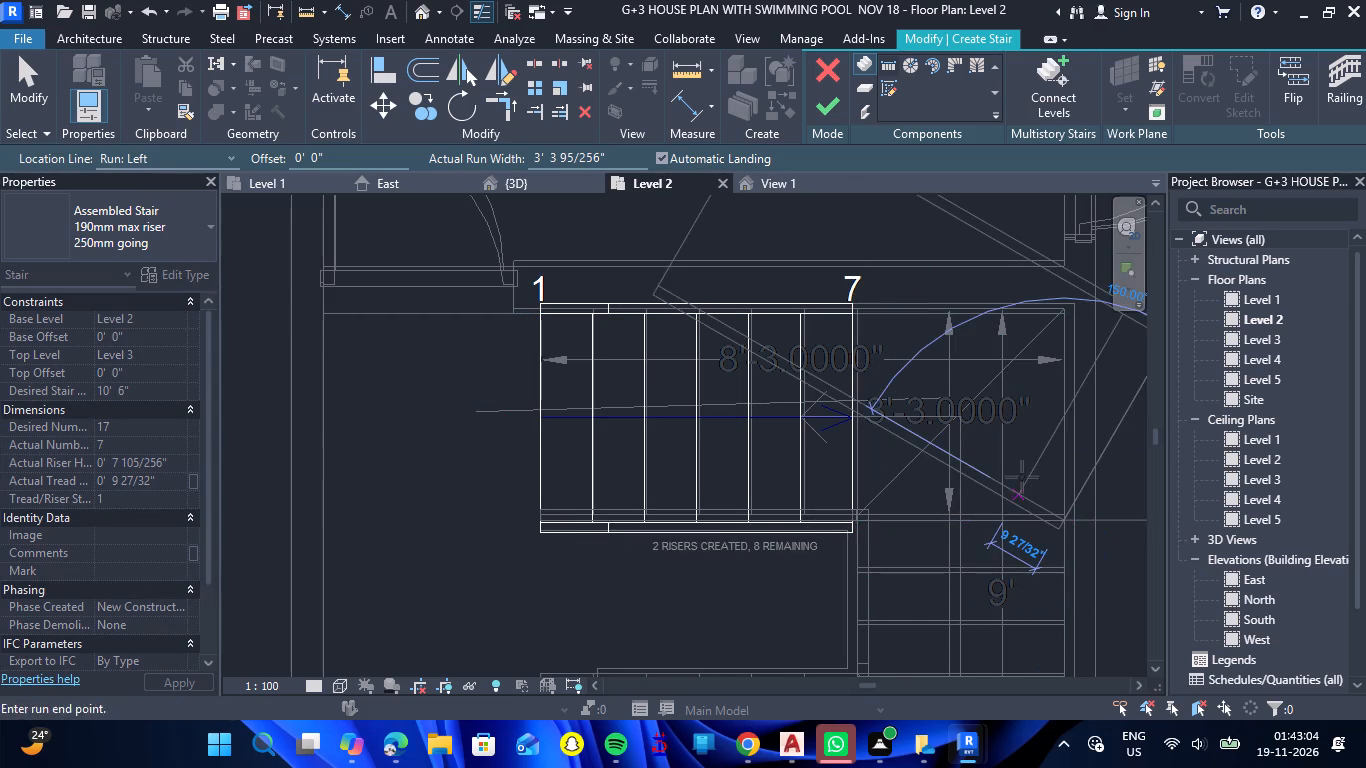
scroll(1033, 461, "down", 6)
scroll(1036, 508, "up", 11)
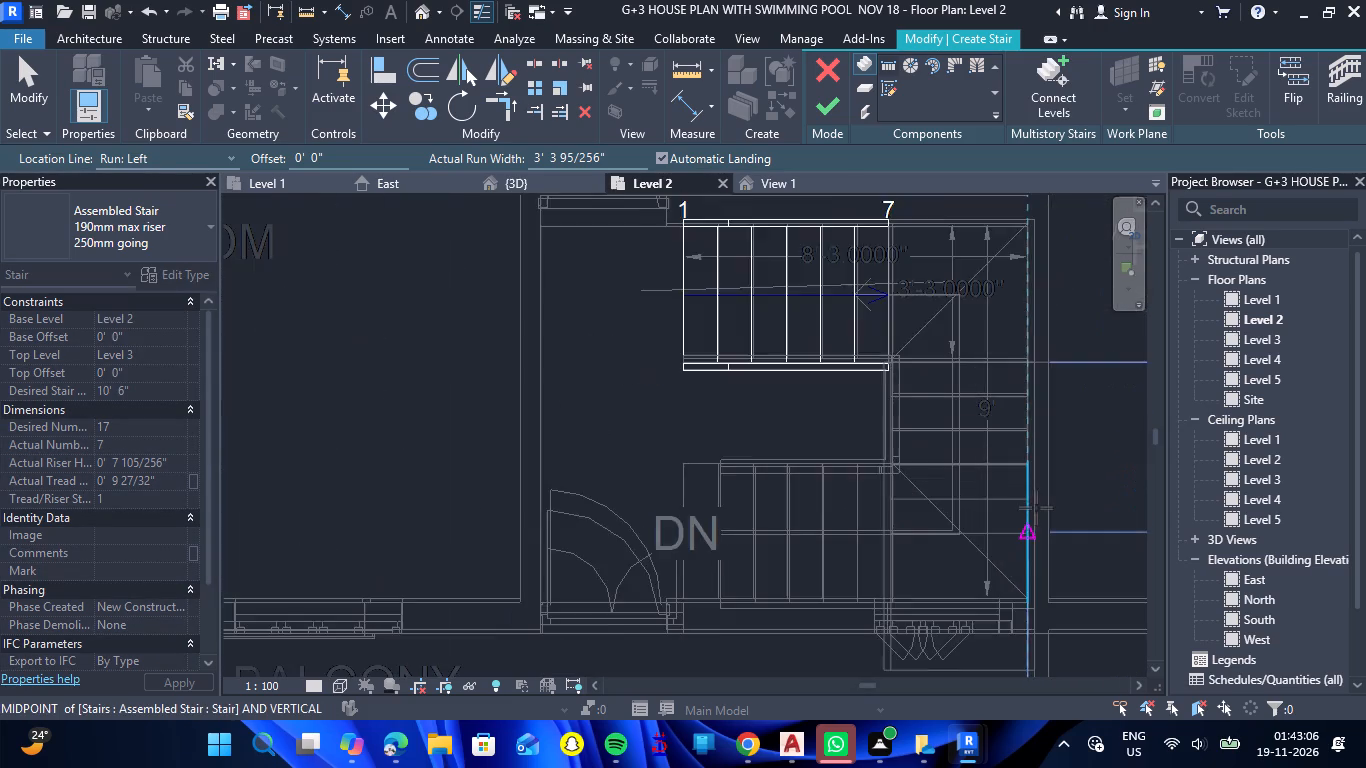
scroll(1036, 508, "up", 3)
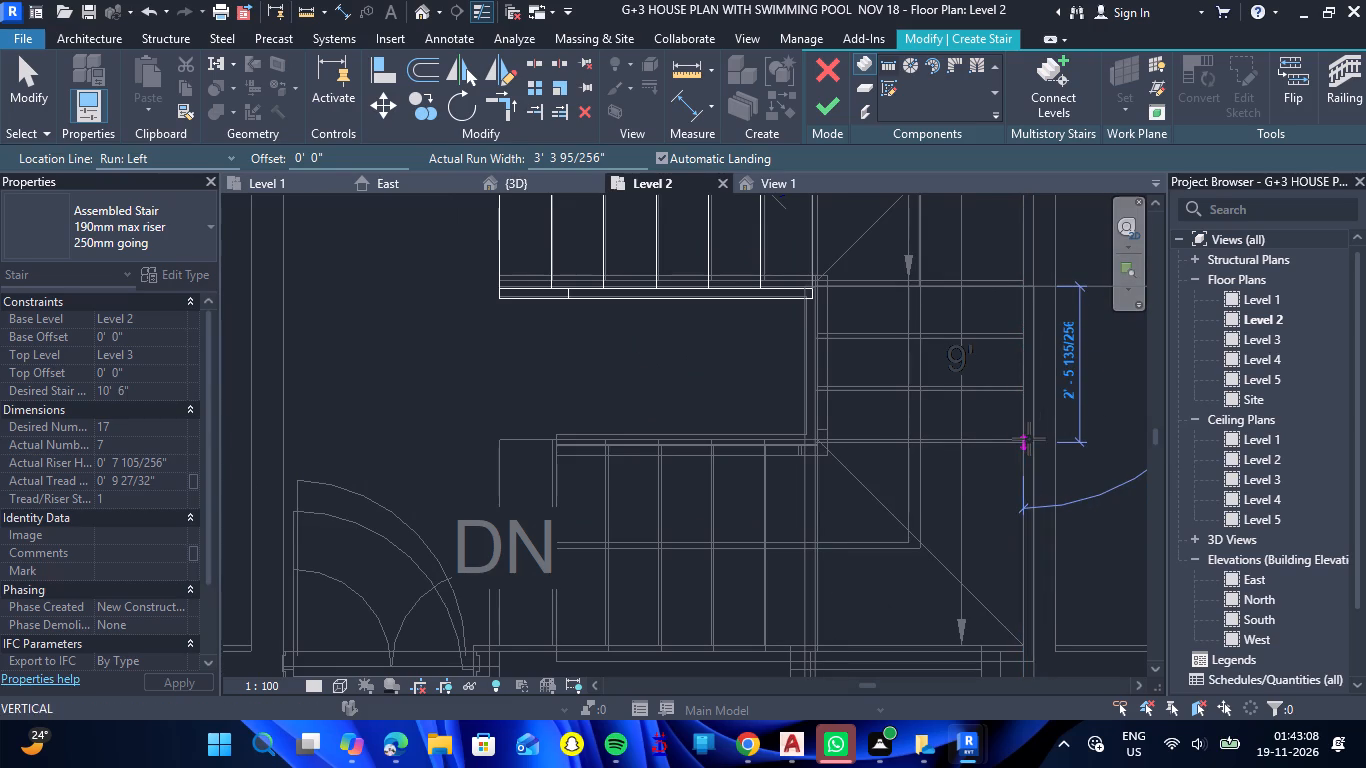
left_click(1026, 439)
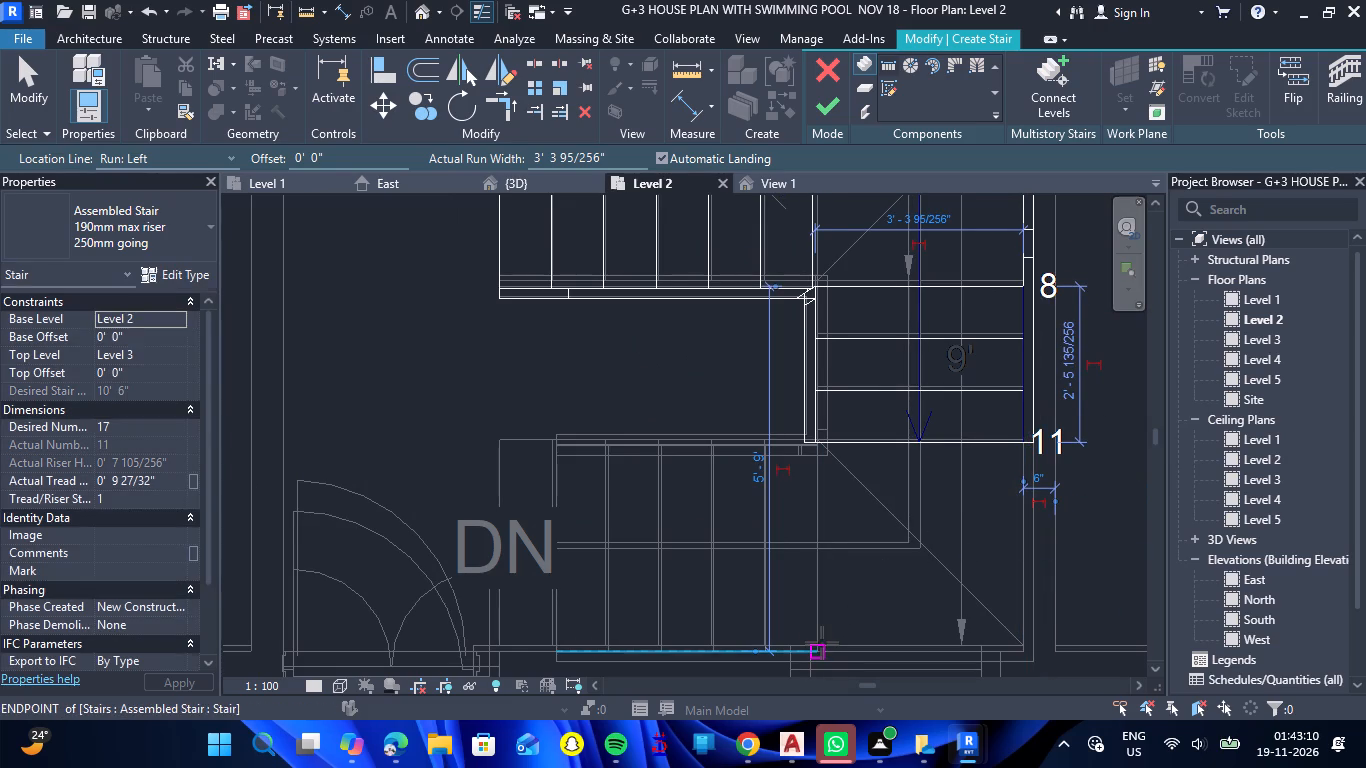
Add the third stair run along the existing lower flight's outer edge up to riser 17 and finish the Level 2 stair.
left_click(820, 643)
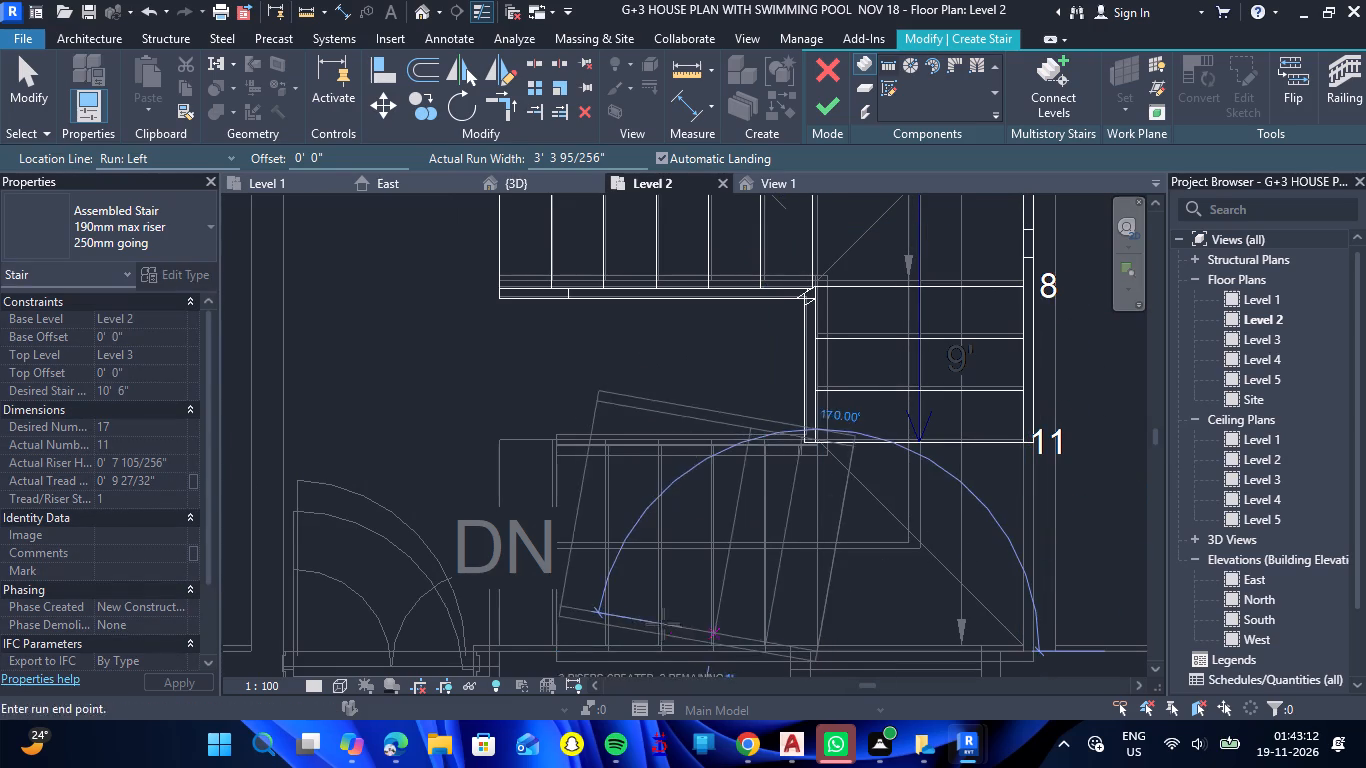
left_click(555, 649)
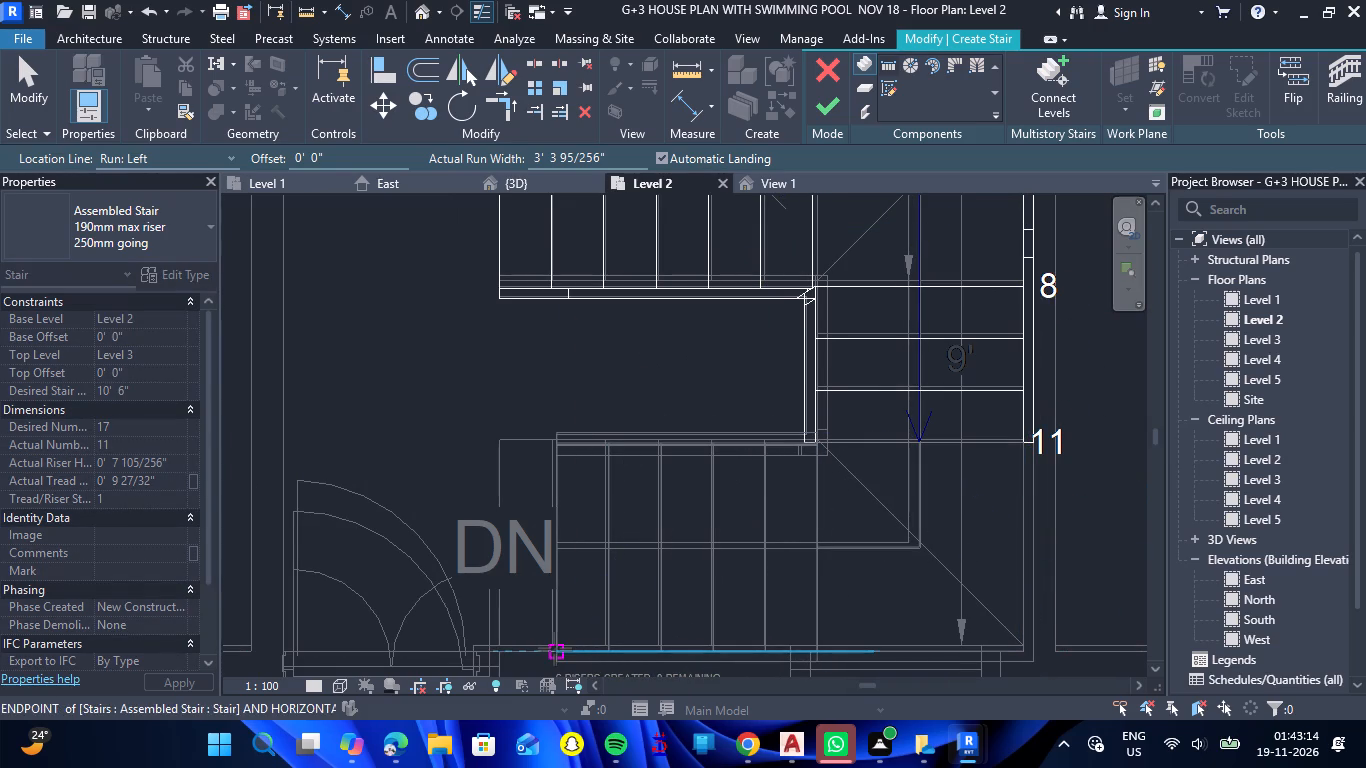
scroll(598, 546, "down", 10)
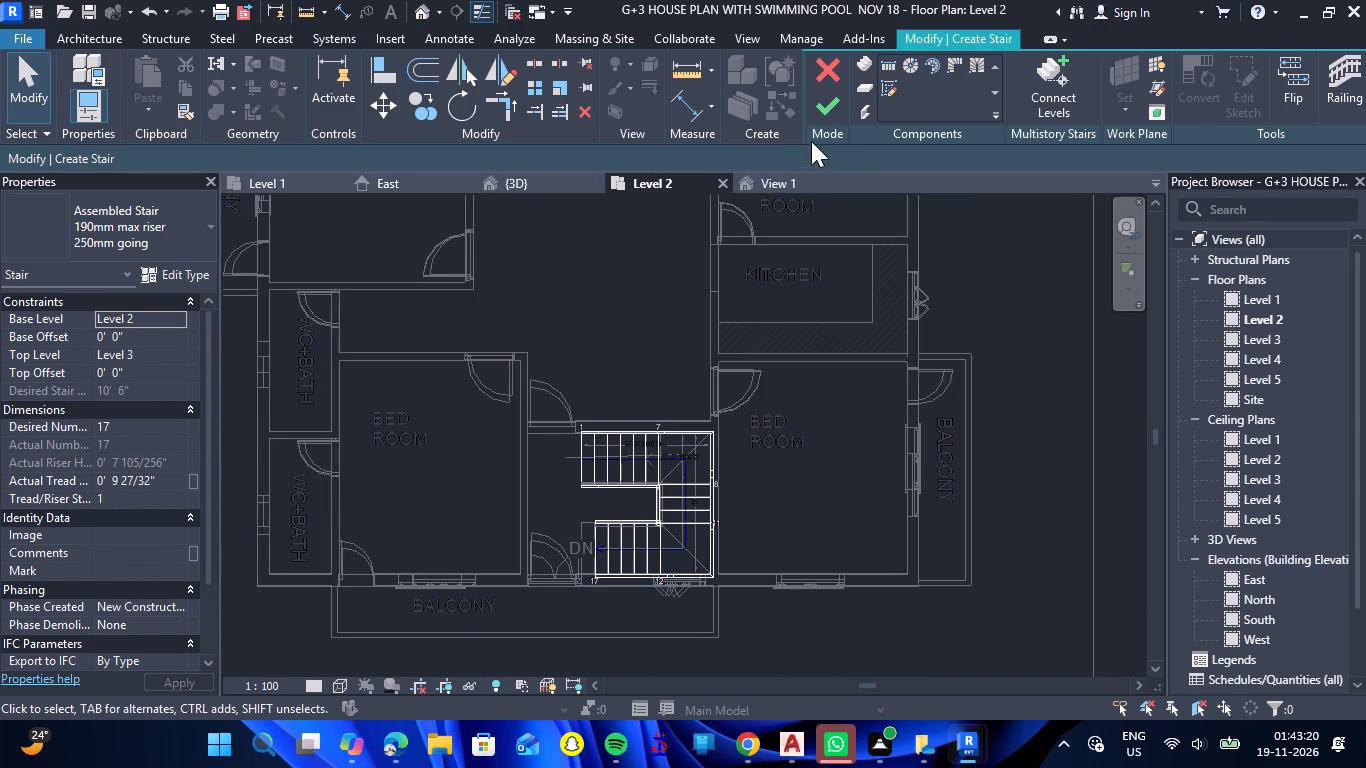
left_click(826, 110)
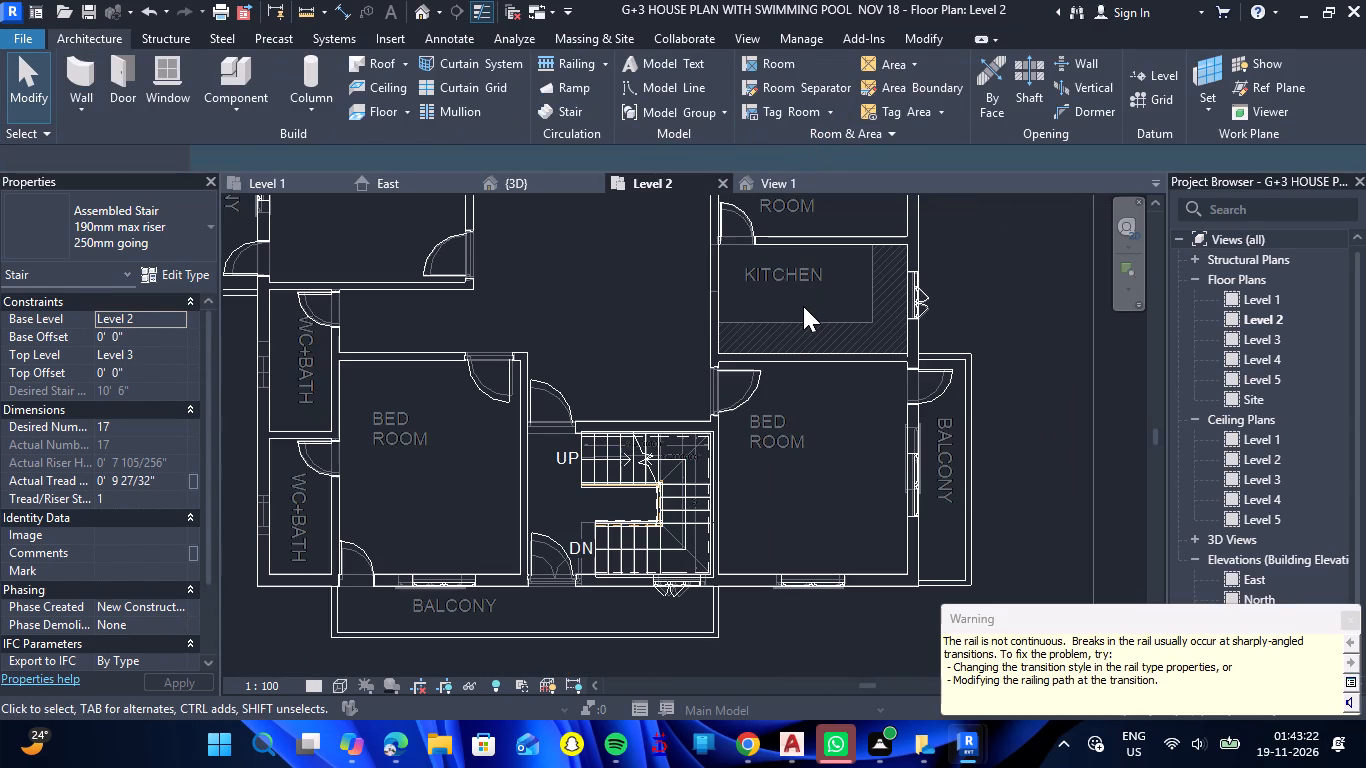
Delete the wall-side 1100mm railing of the new upper stair in the 3D view.
left_click(557, 184)
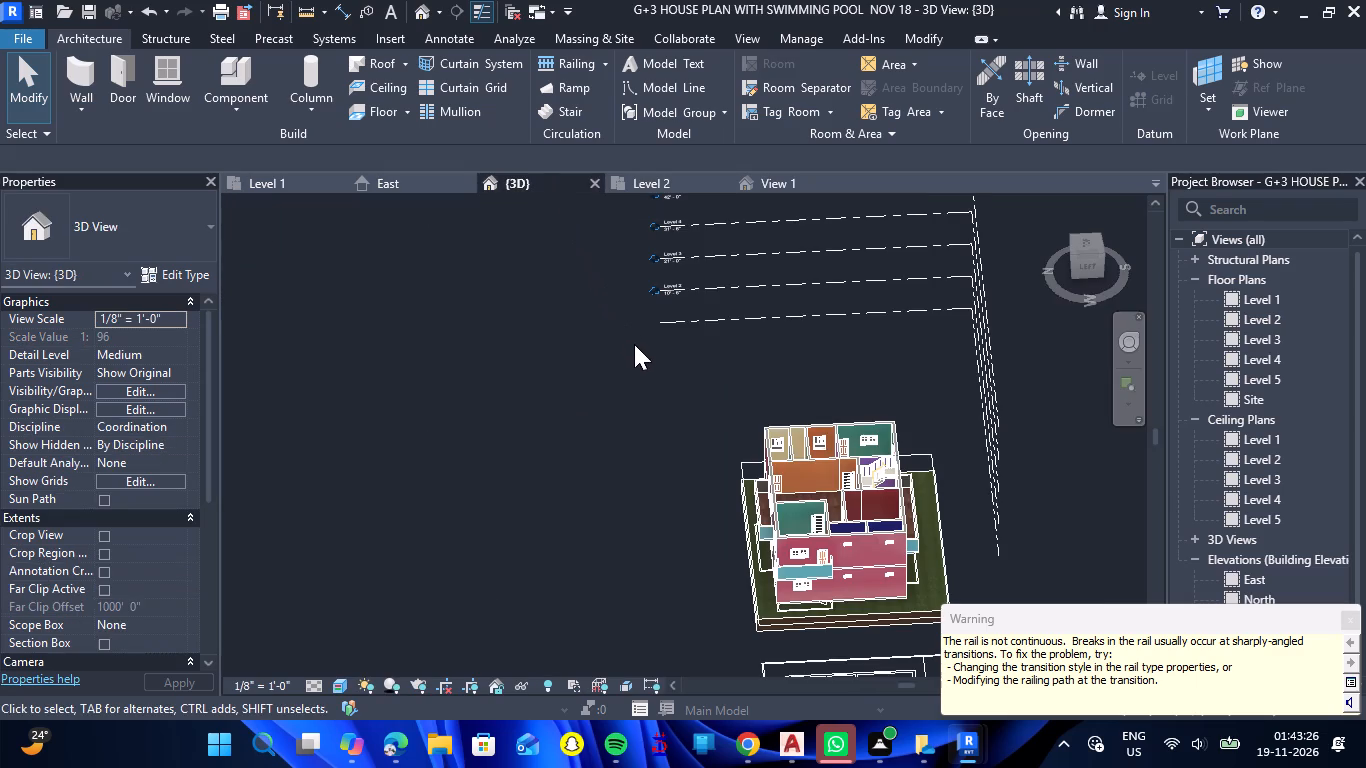
scroll(876, 477, "up", 11)
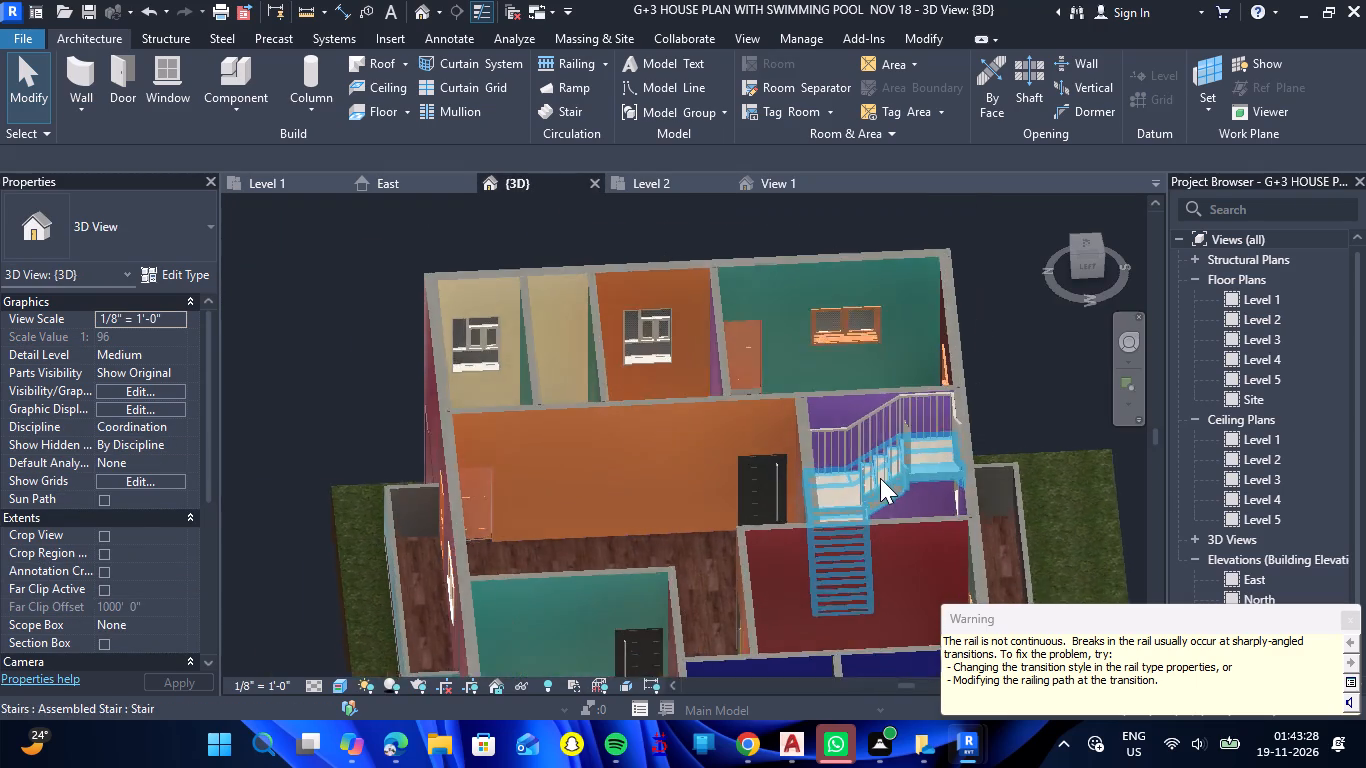
scroll(869, 478, "up", 5)
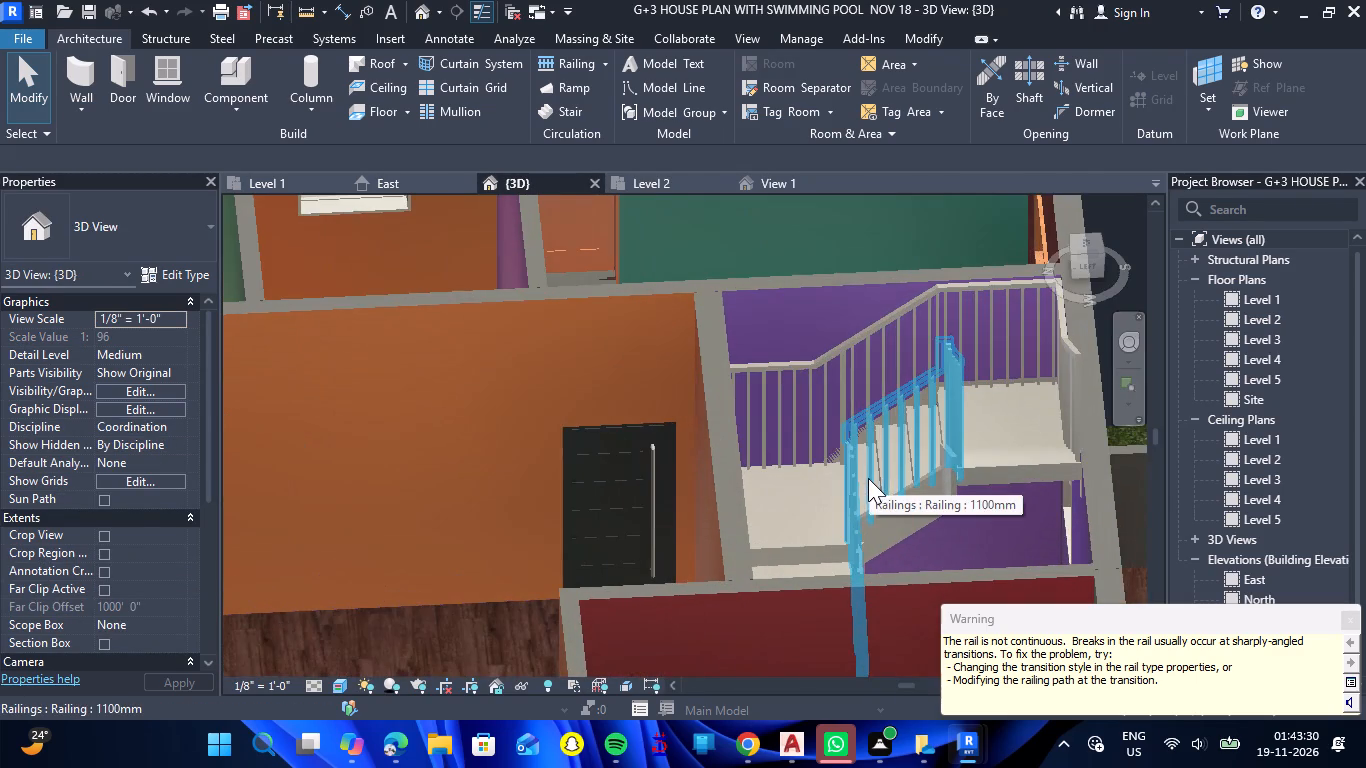
left_click(786, 392)
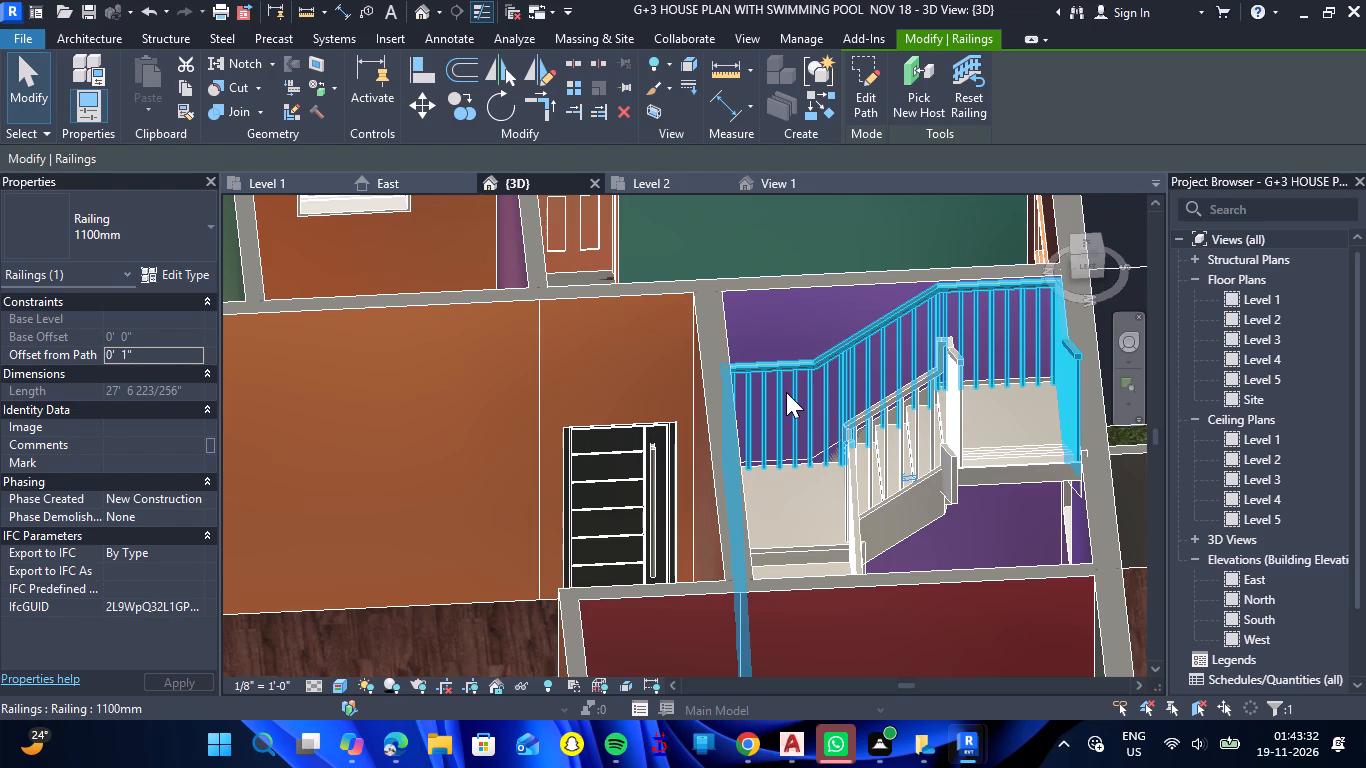
key("Delete")
Examine the house's balconies, rooms, stair and exterior from several angles in 3D.
scroll(809, 386, "down", 6)
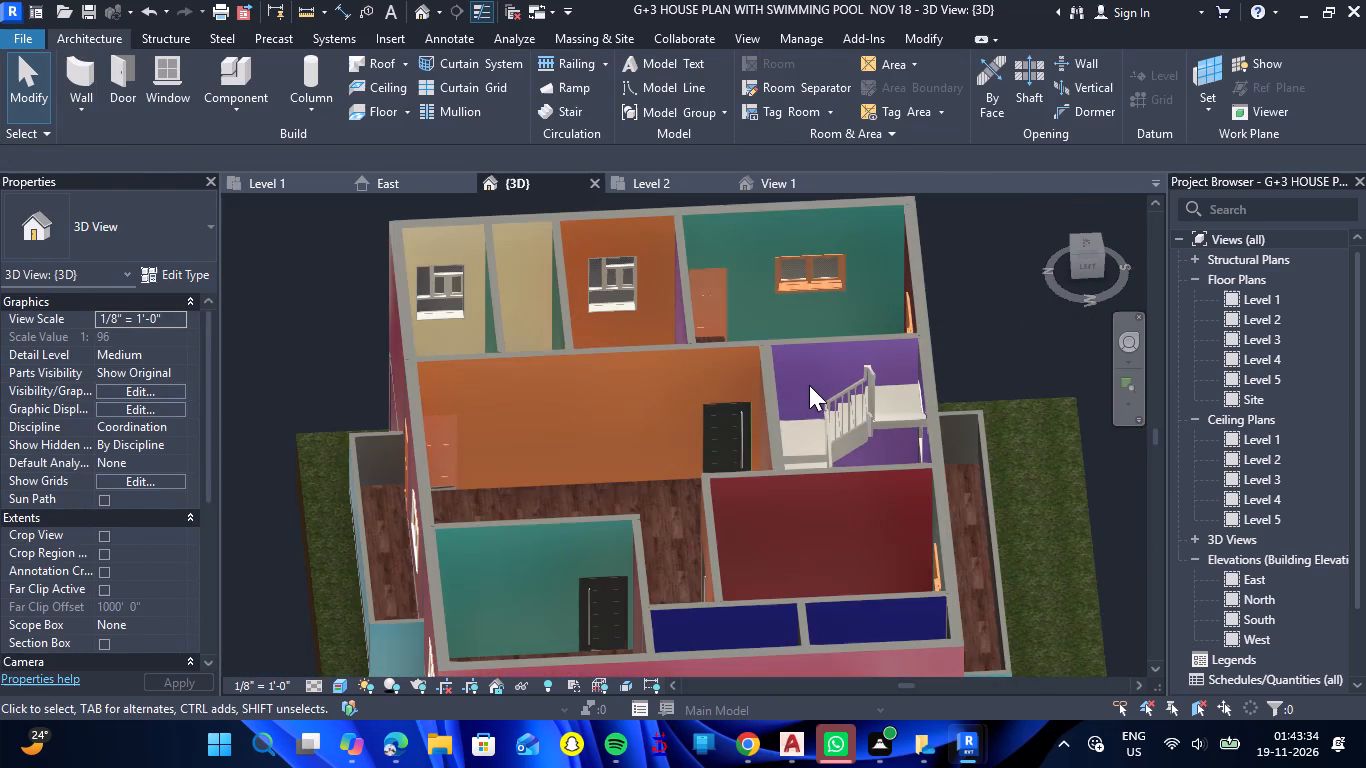
scroll(809, 385, "down", 4)
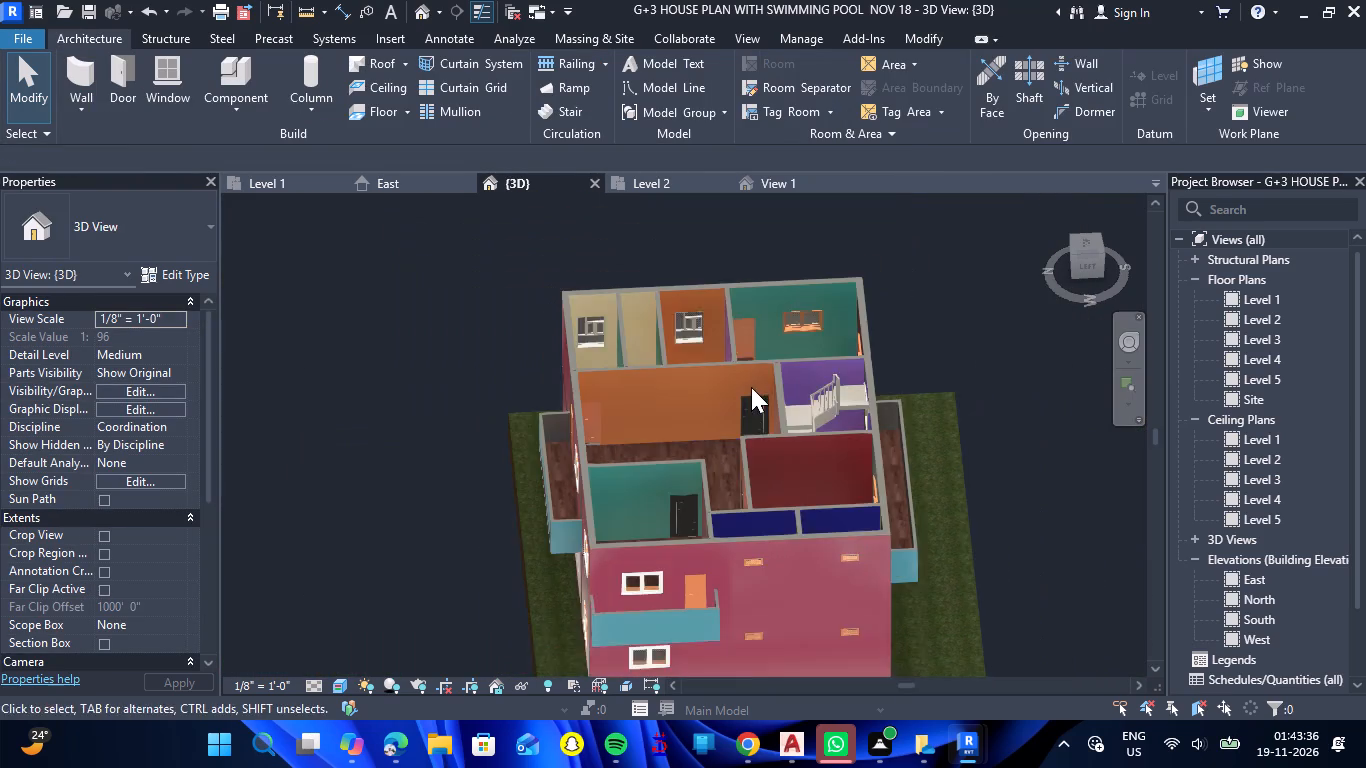
scroll(751, 387, "down", 1)
scroll(583, 493, "up", 7)
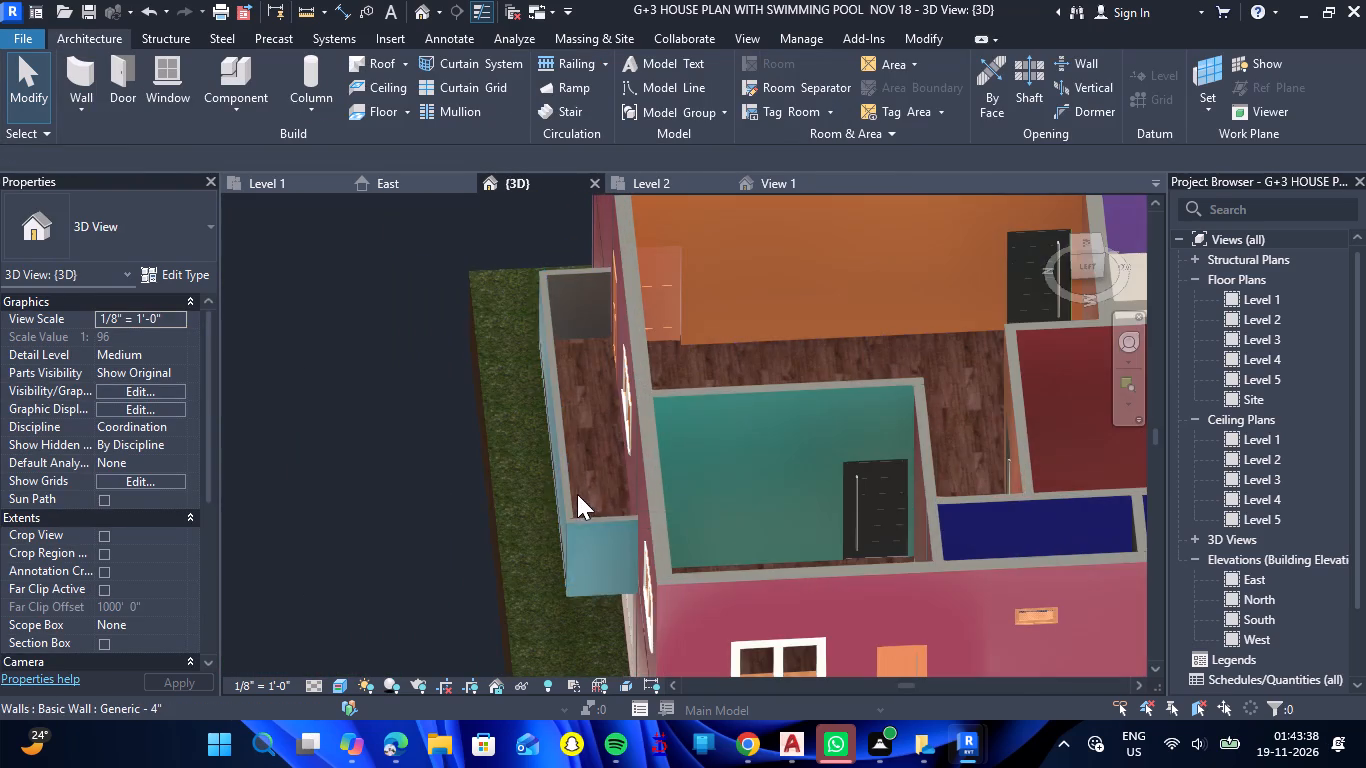
scroll(560, 337, "up", 6)
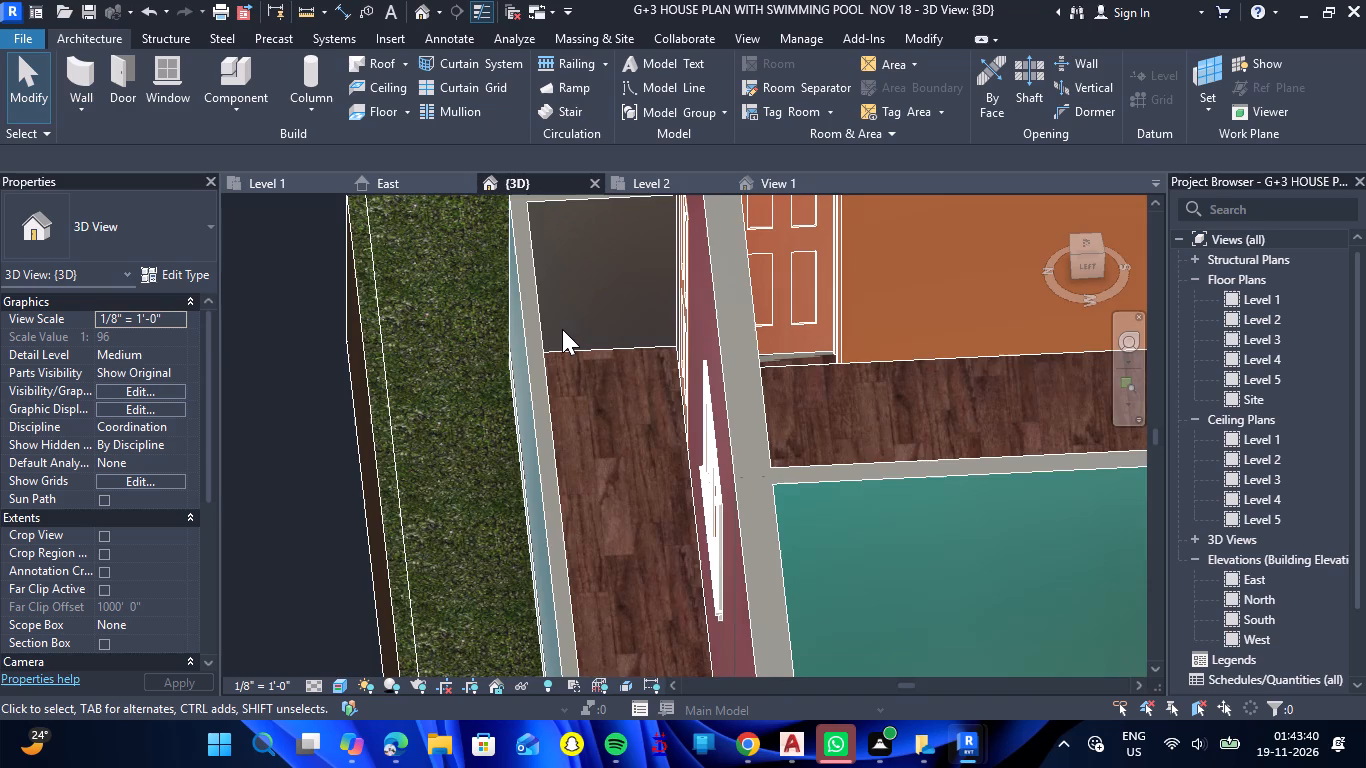
scroll(562, 329, "down", 14)
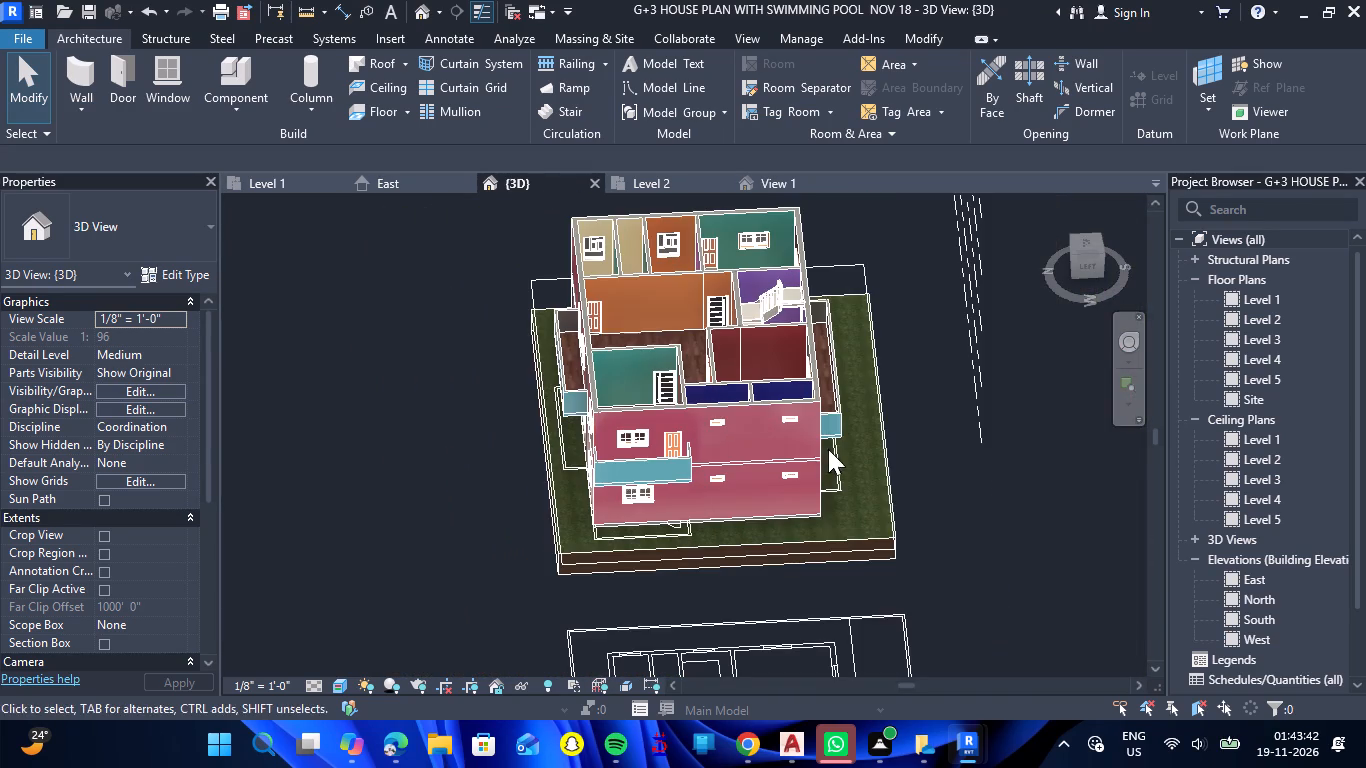
scroll(949, 483, "up", 3)
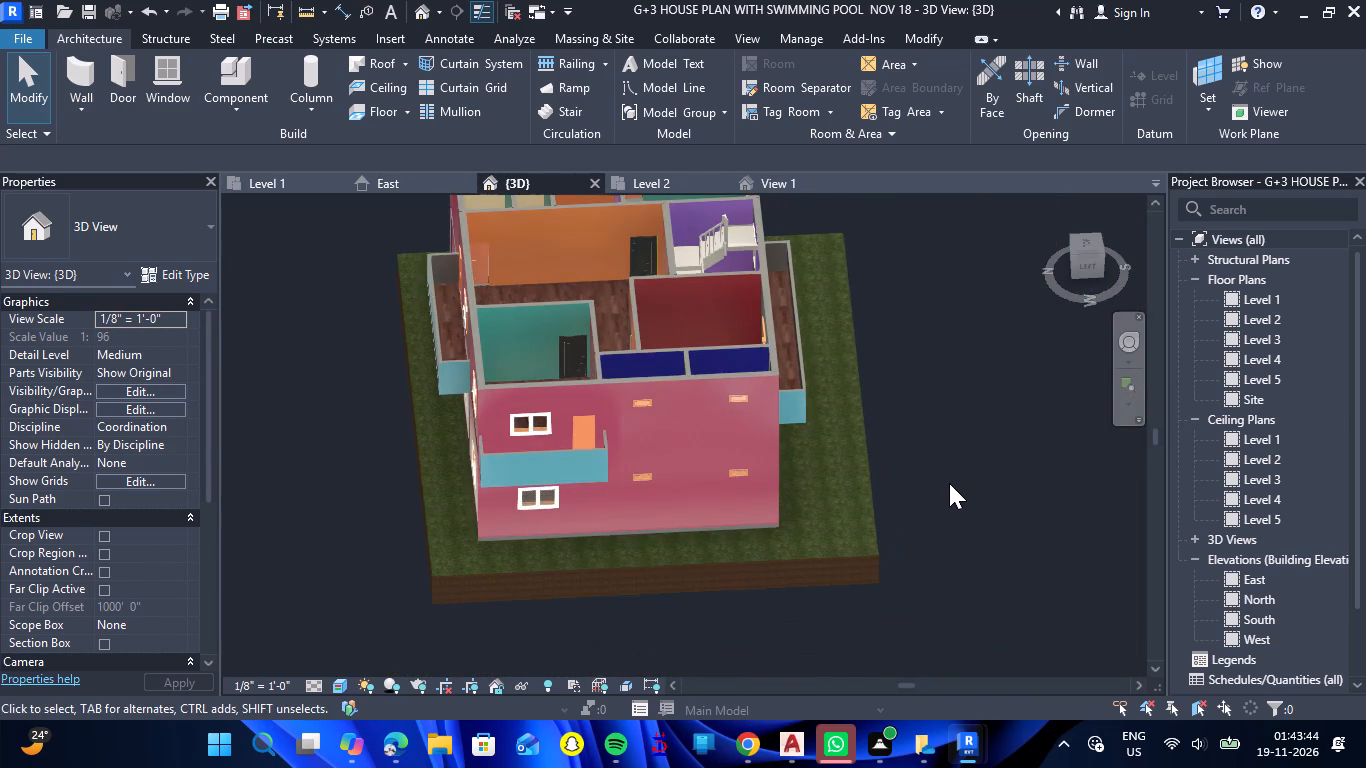
scroll(949, 483, "up", 3)
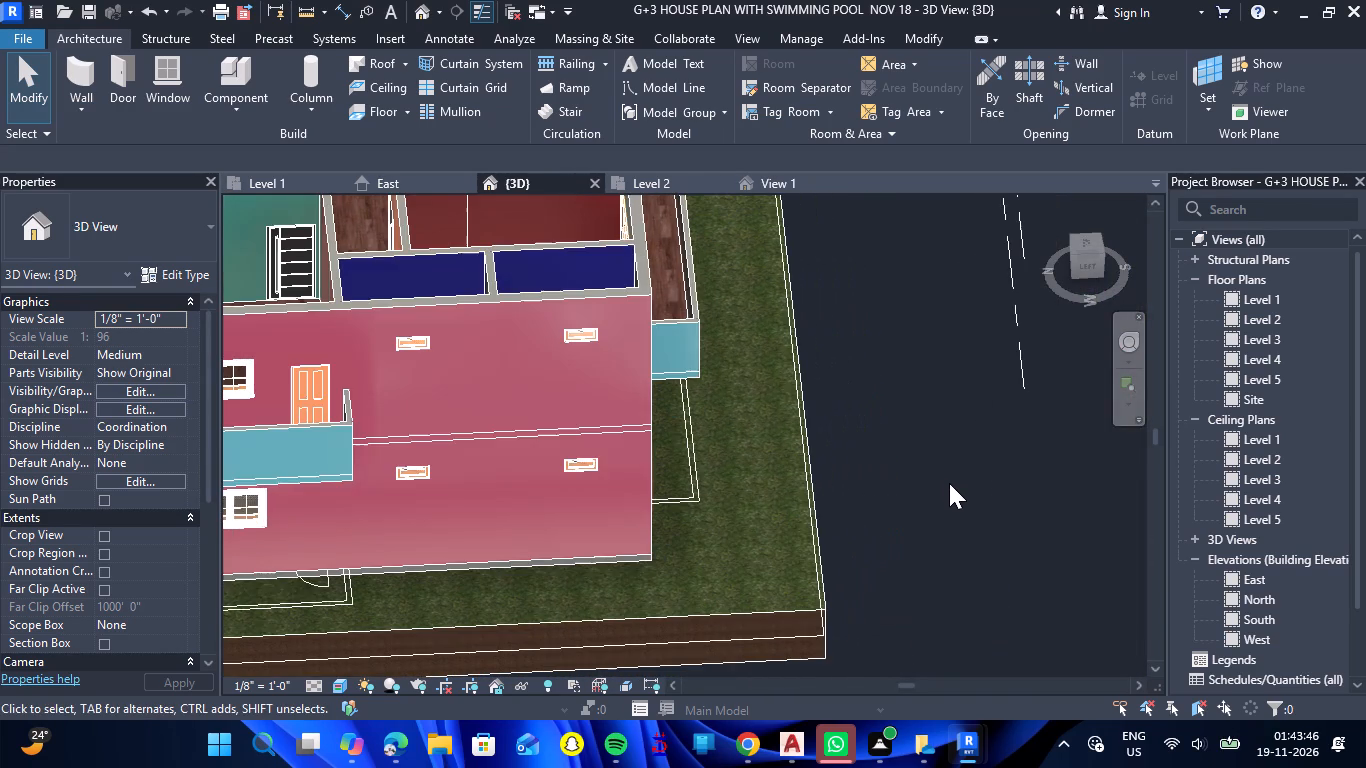
scroll(949, 483, "down", 10)
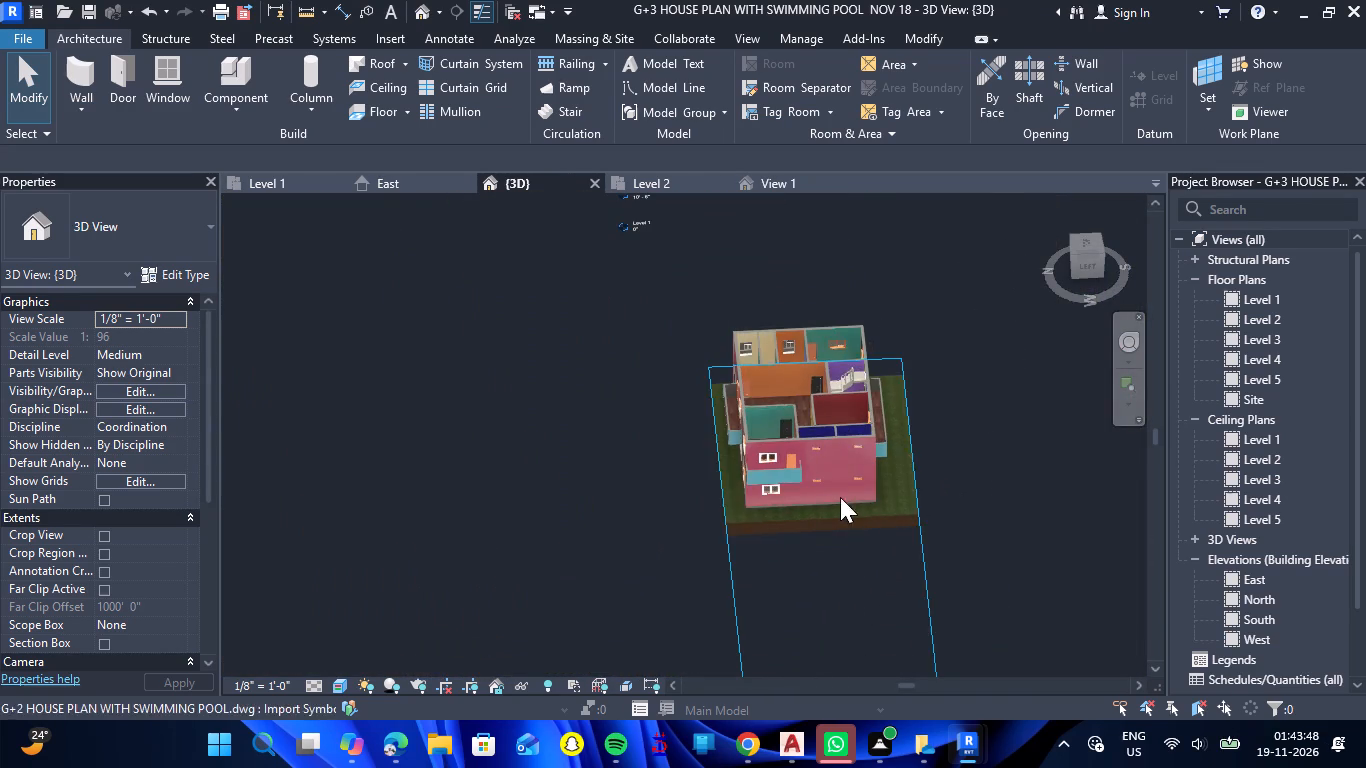
left_click_drag(636, 536, 767, 430)
right_click_drag(636, 536, 767, 430, "shift")
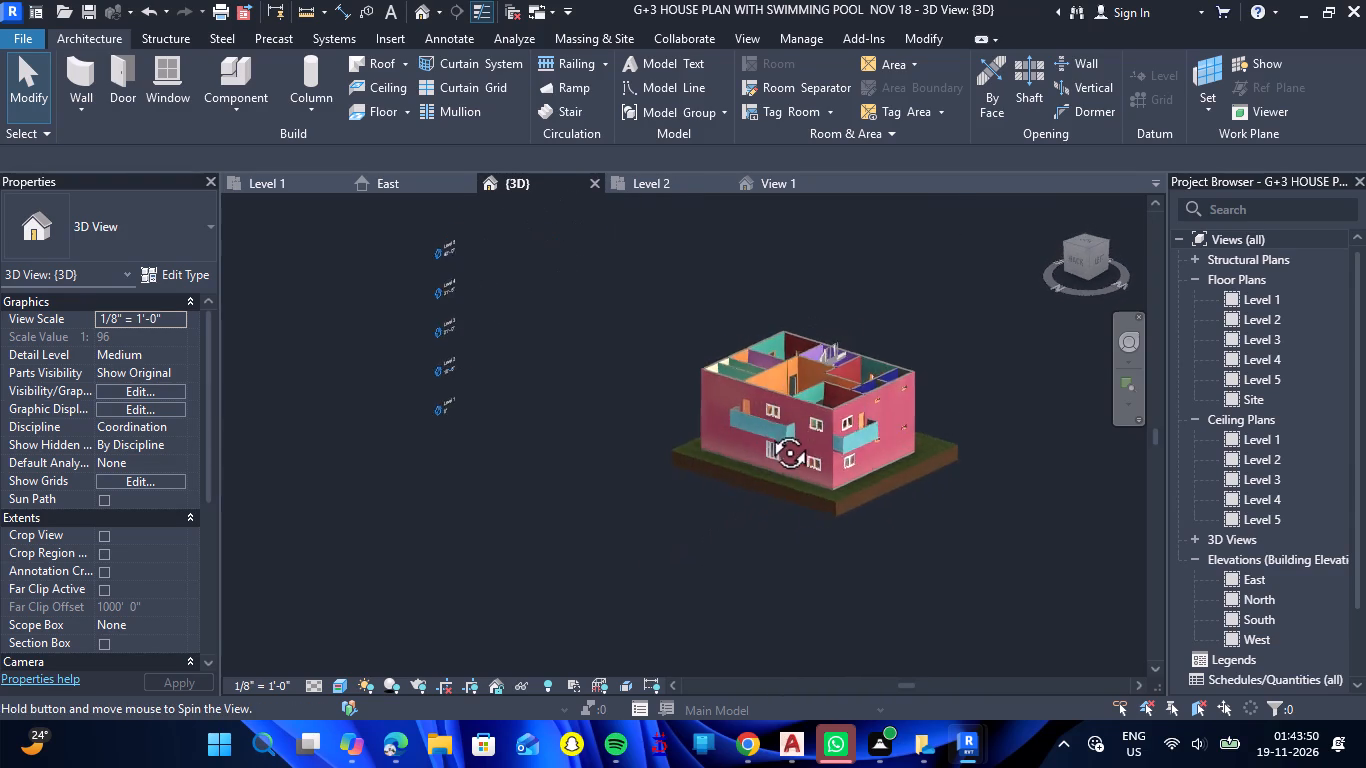
left_click_drag(767, 430, 554, 452)
right_click_drag(767, 430, 554, 452, "shift")
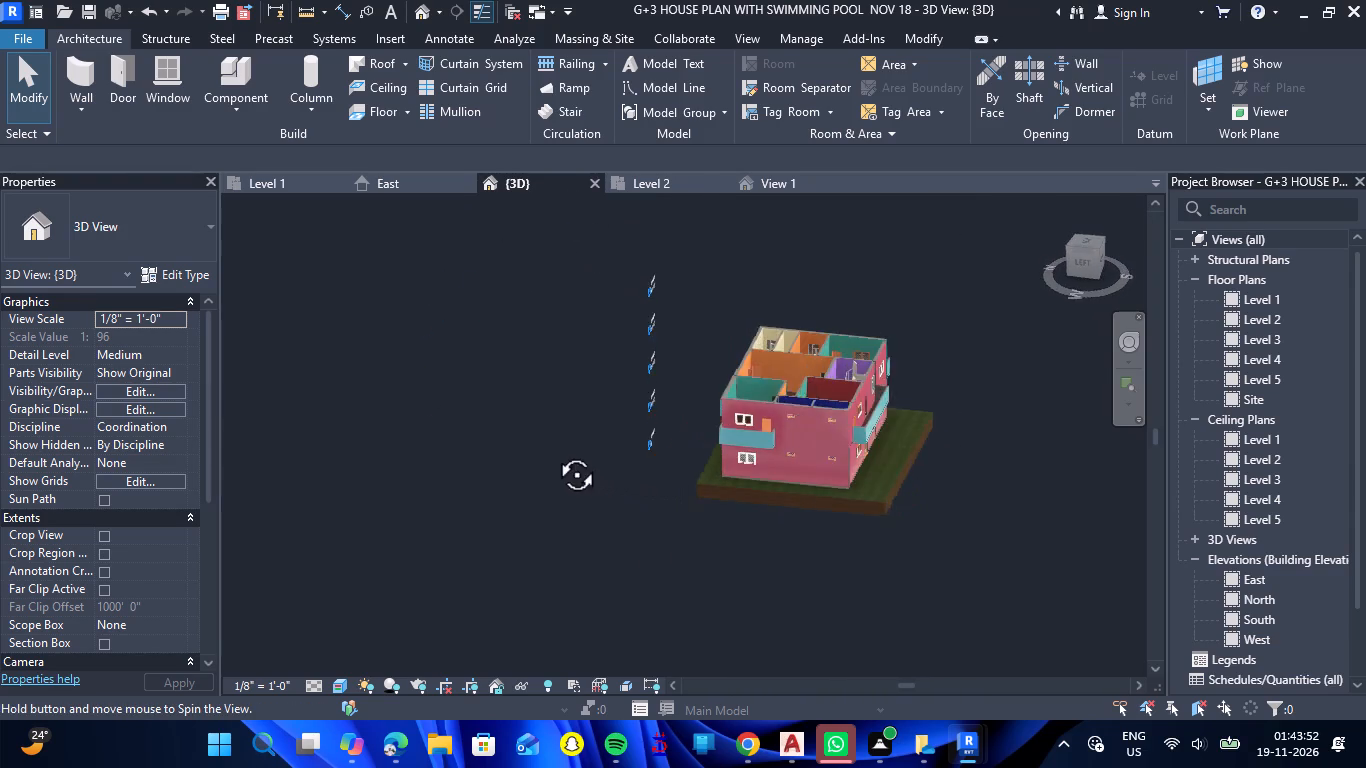
left_click_drag(554, 452, 652, 499)
right_click_drag(554, 452, 652, 499, "shift")
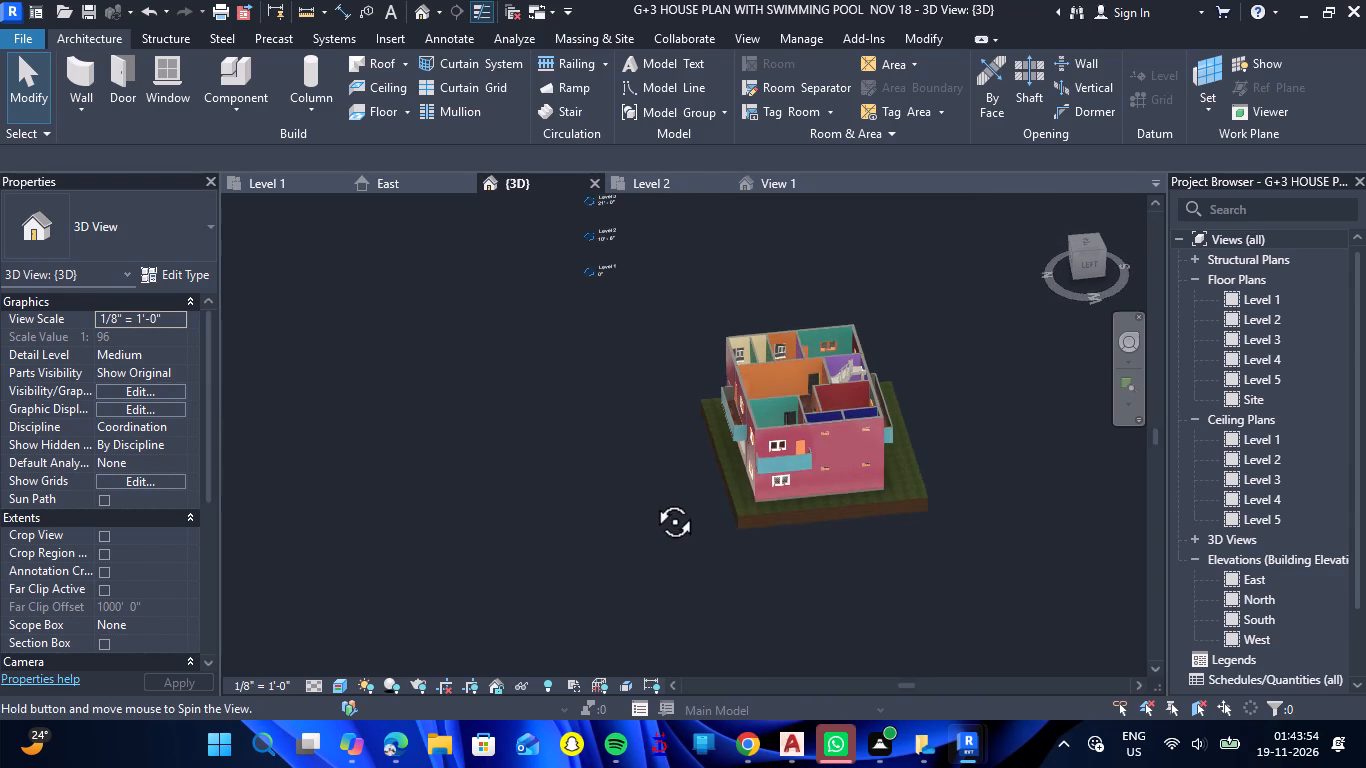
left_click_drag(652, 499, 652, 510)
right_click_drag(652, 499, 652, 510, "shift")
left_click(652, 510, "shift")
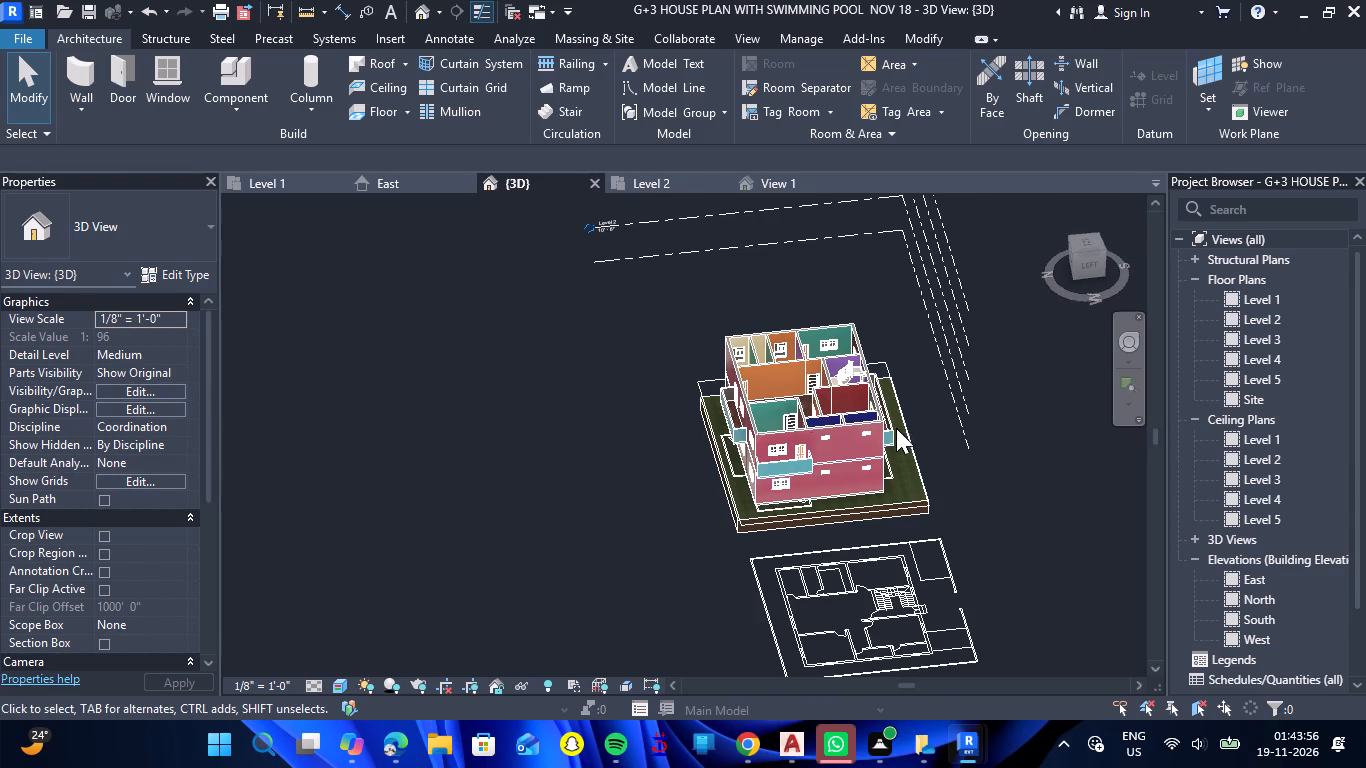
On the Level 2 plan, place automatic Compound Ceiling Plain ceilings at 9' 0" in the balcony-side bedroom and the living/dining room.
left_click(652, 179)
scroll(687, 324, "down", 7)
scroll(659, 265, "up", 6)
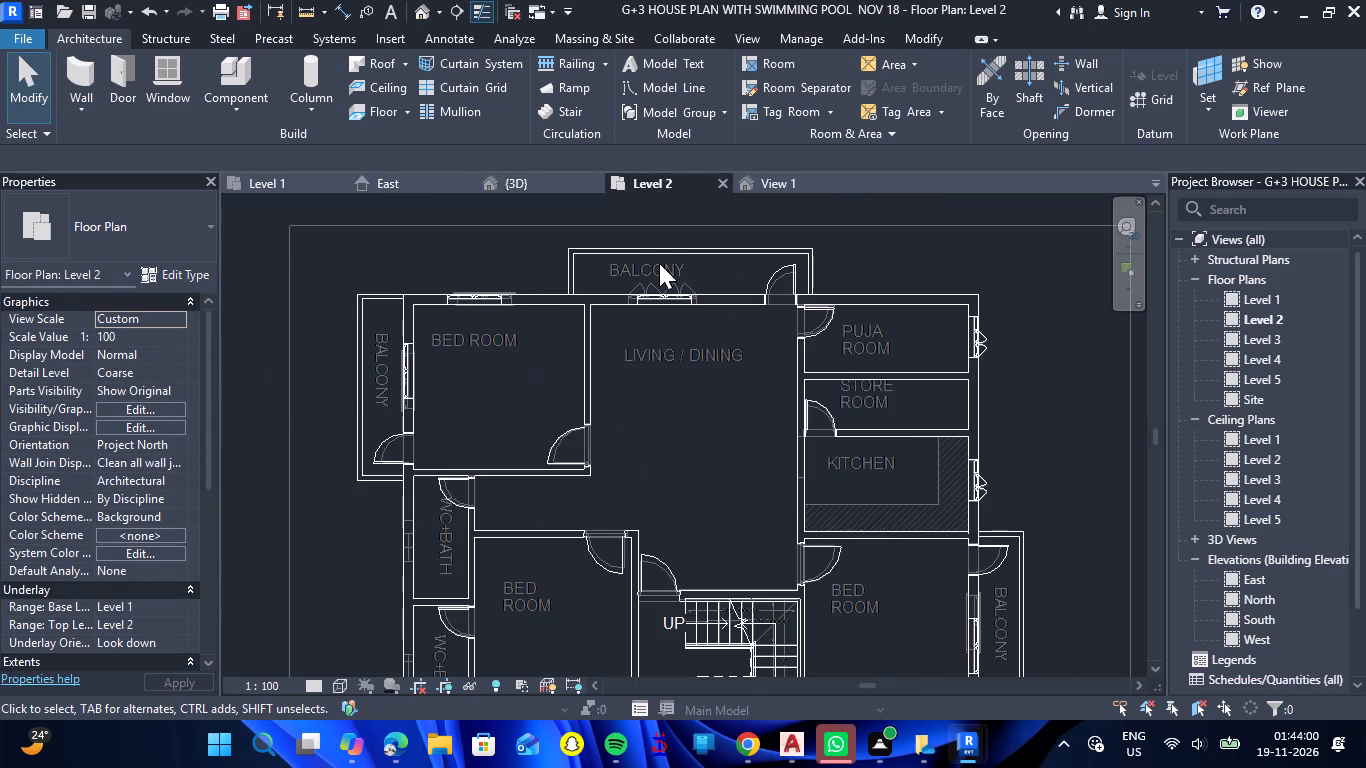
scroll(656, 239, "up", 3)
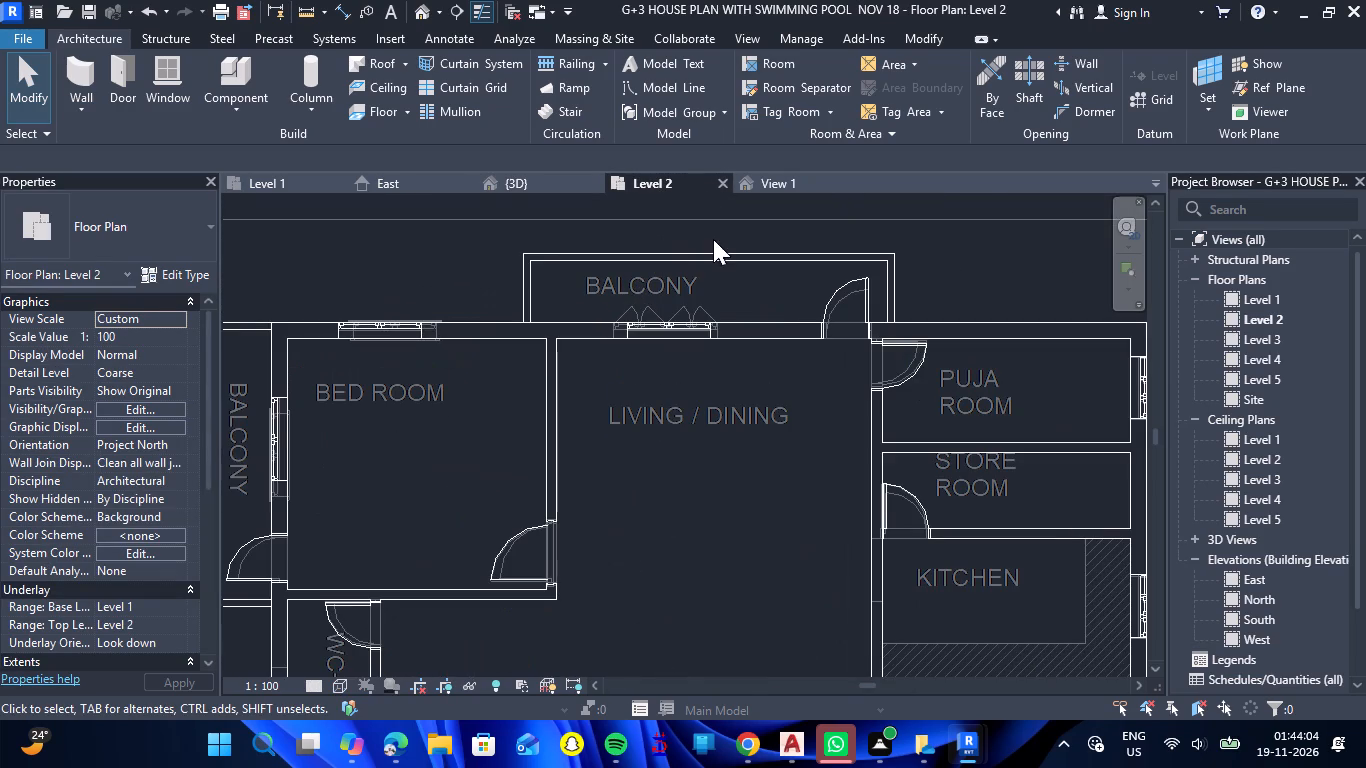
left_click(375, 84)
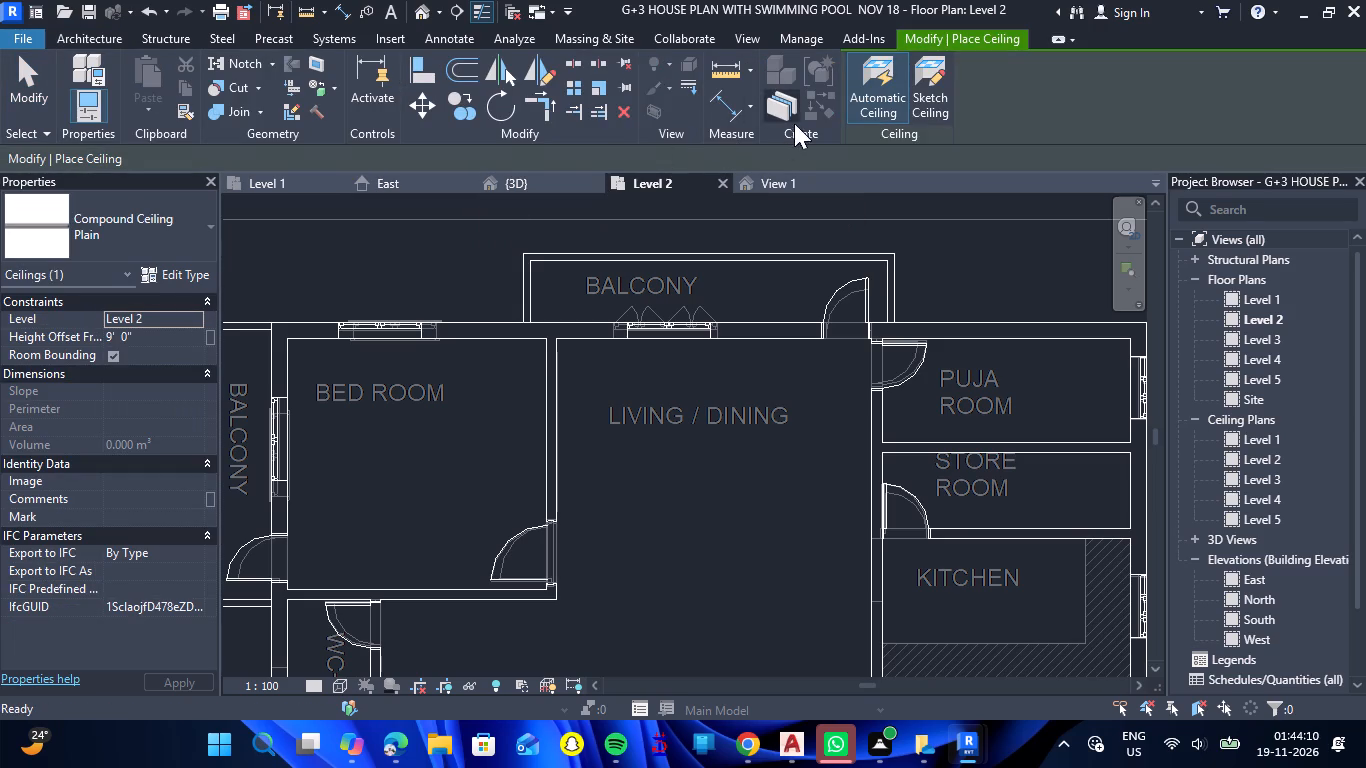
scroll(529, 361, "down", 4)
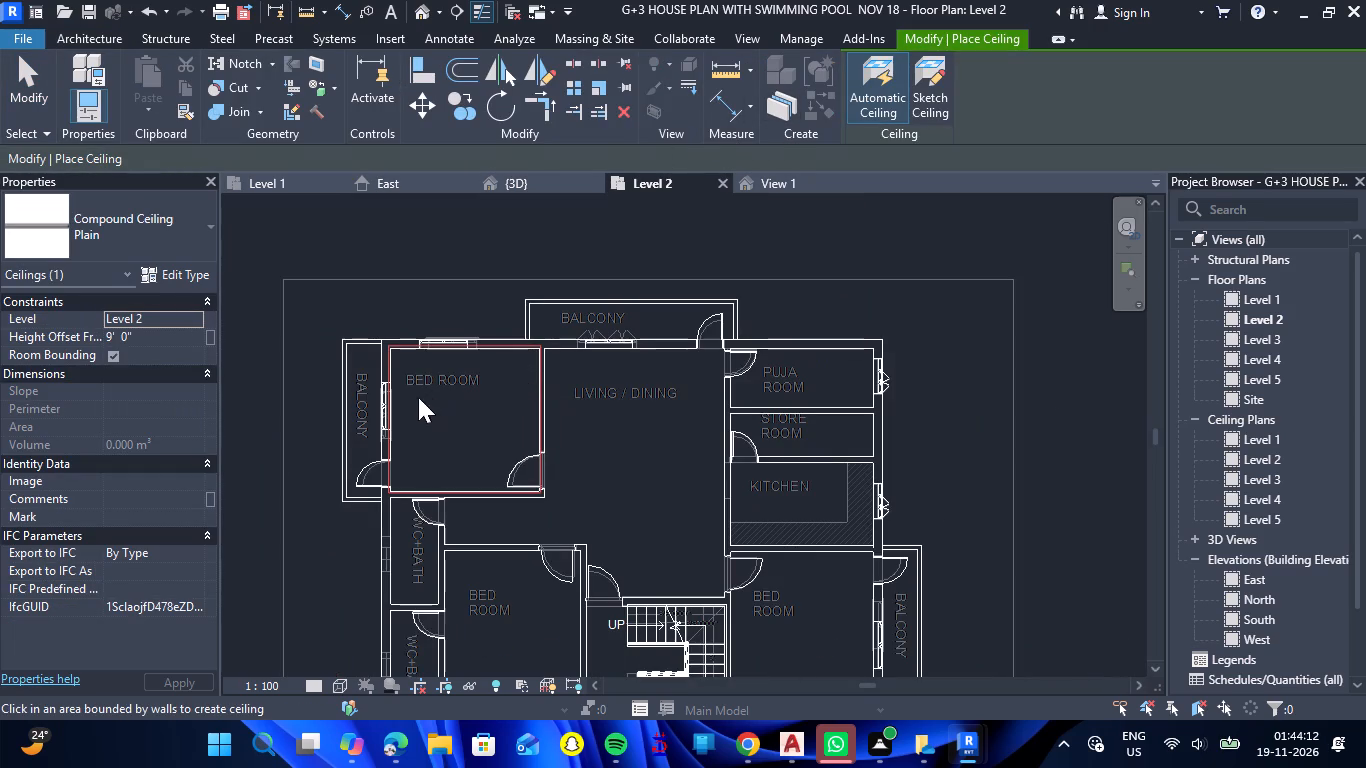
left_click(427, 413)
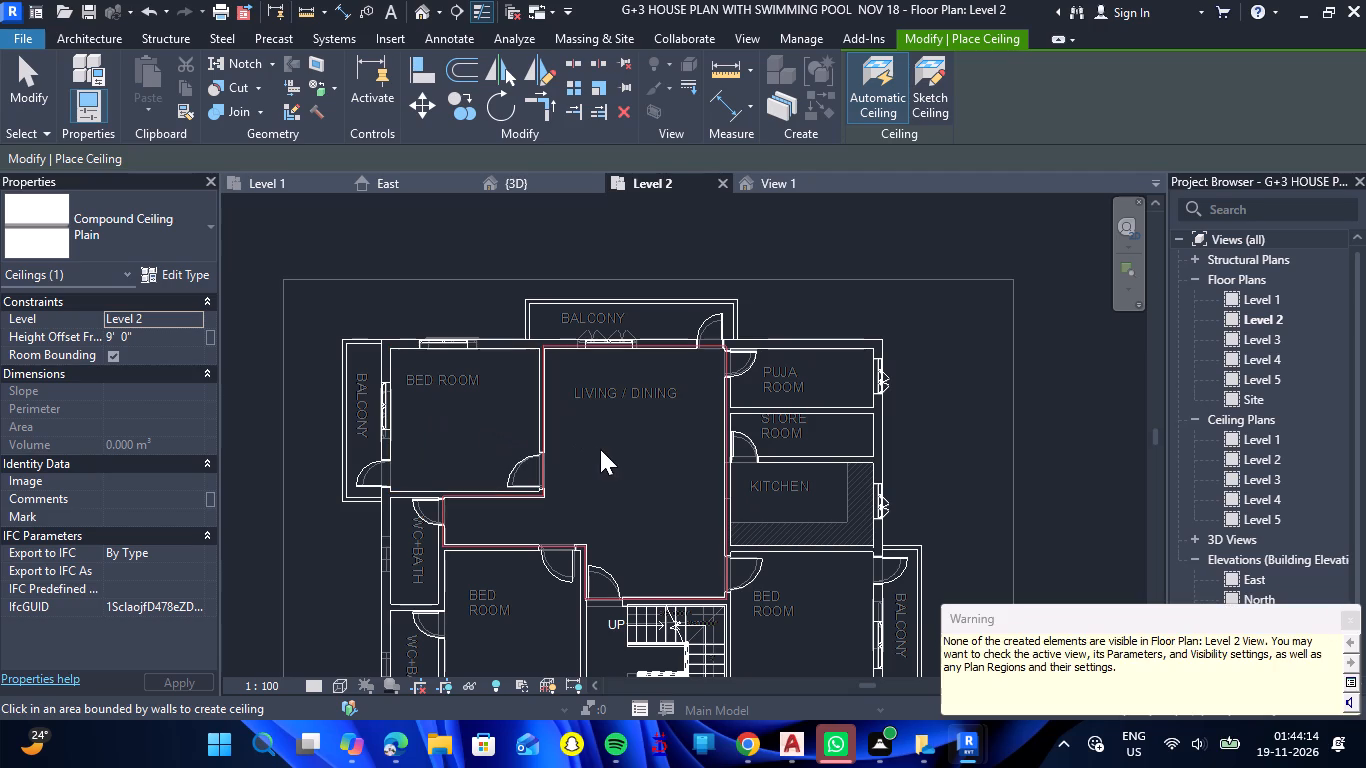
left_click(600, 449)
Place automatic plain ceilings in both WC+bath rooms and the bedroom beside them on Level 2.
scroll(602, 426, "down", 4)
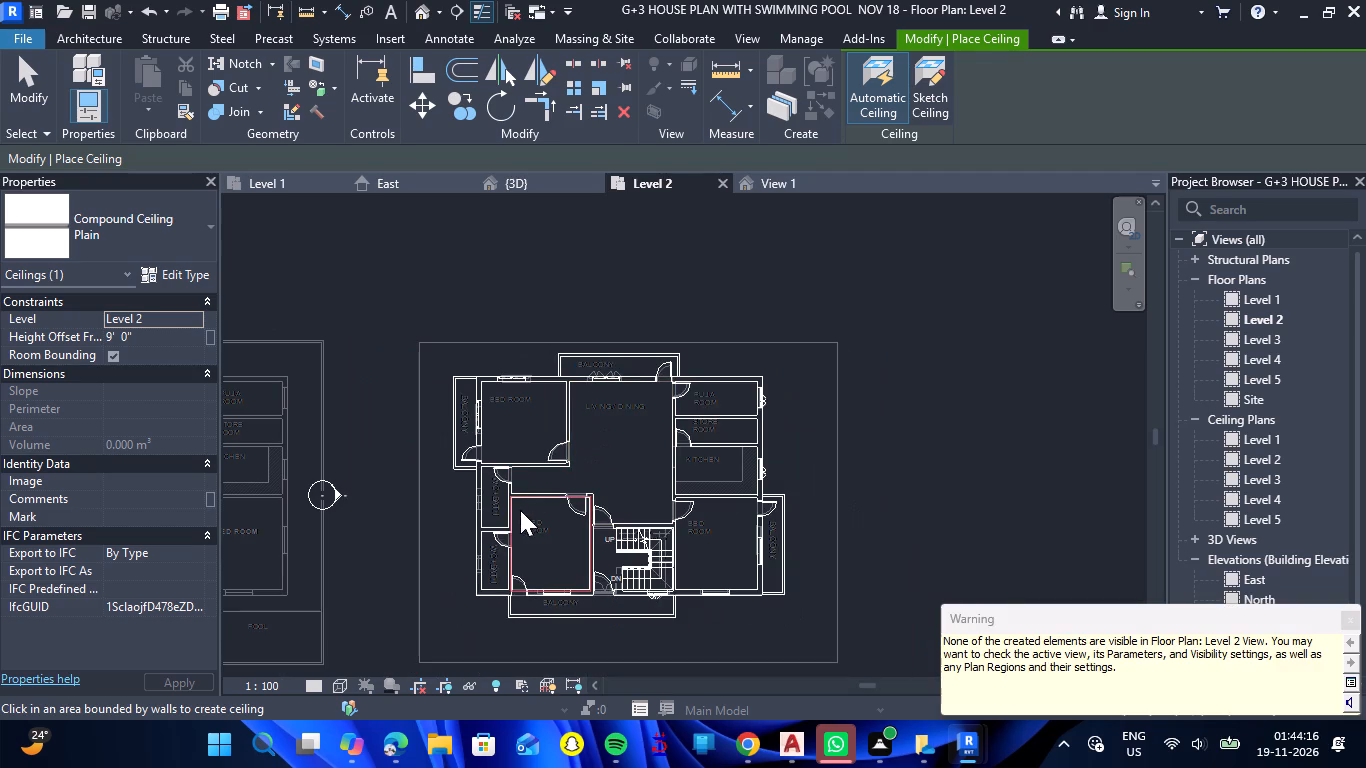
left_click(500, 507)
left_click(493, 559)
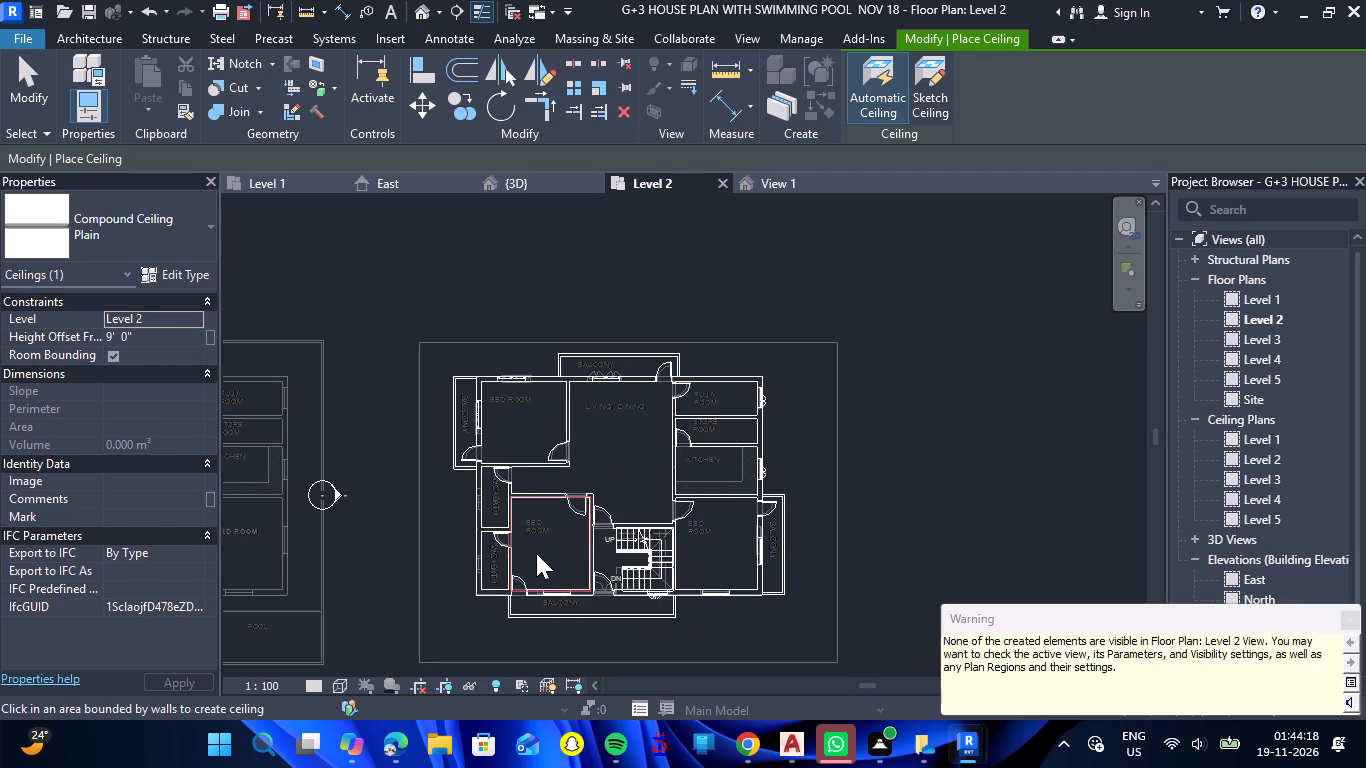
left_click(536, 553)
left_click(597, 554)
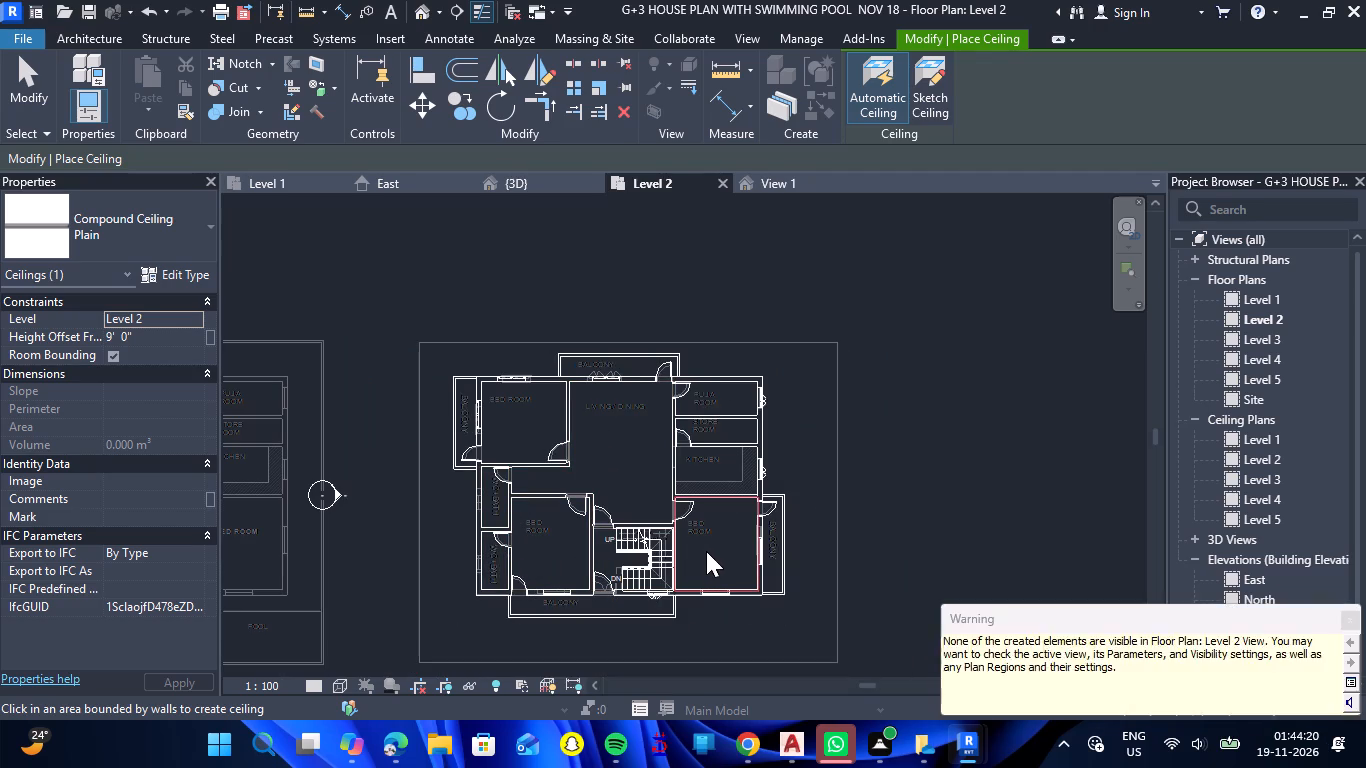
Place automatic plain ceilings in the bedroom below the kitchen, the kitchen, the store room and the puja room.
left_click(706, 551)
left_click(701, 462)
left_click(712, 432)
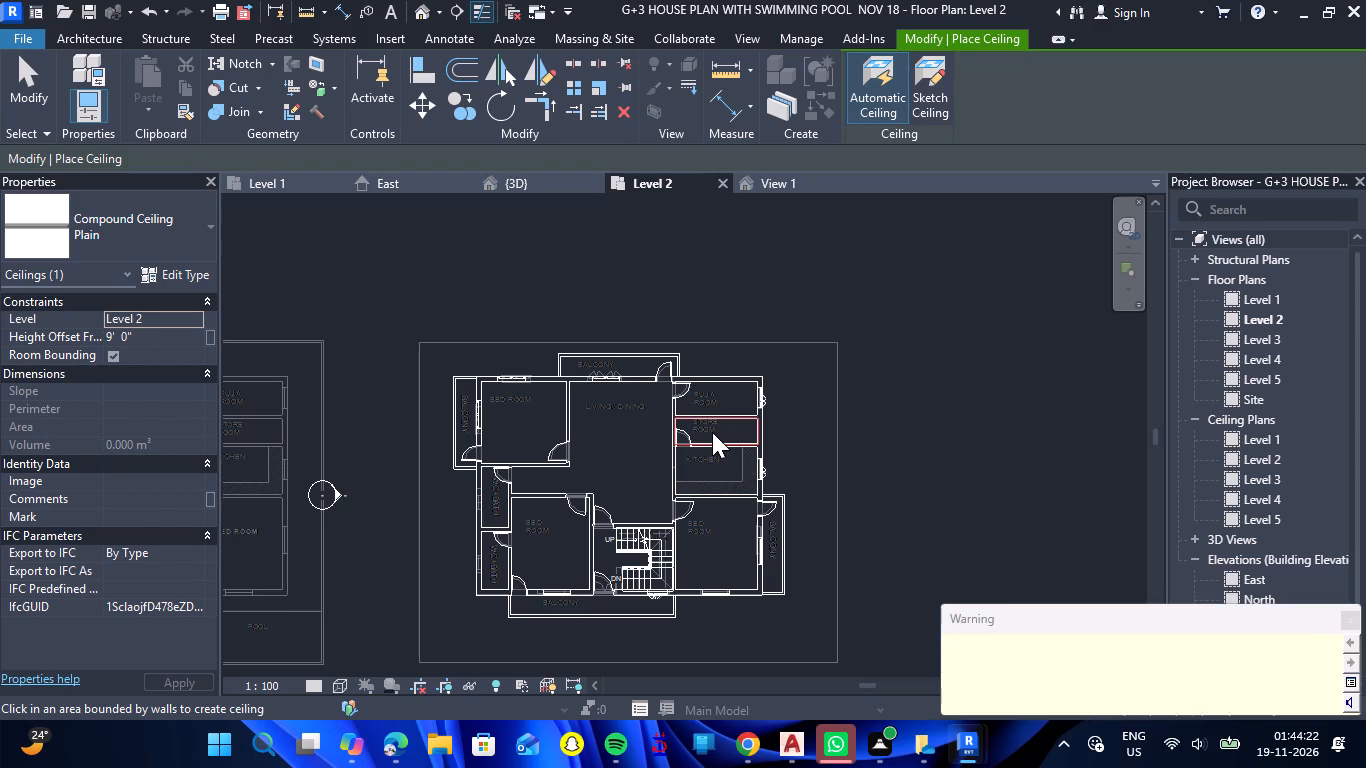
left_click(708, 391)
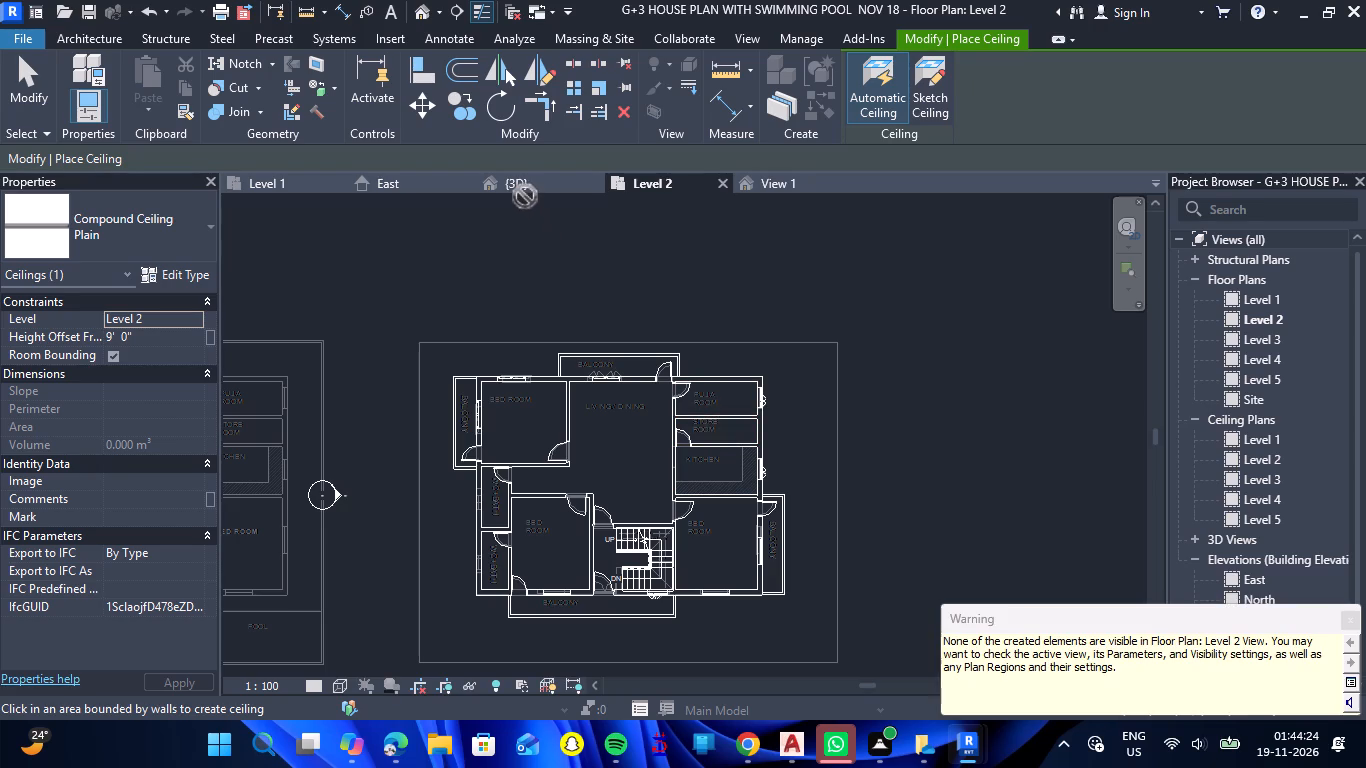
Finish placing ceilings and examine the house's rooms and exterior in the 3D view from several angles.
left_click(528, 186)
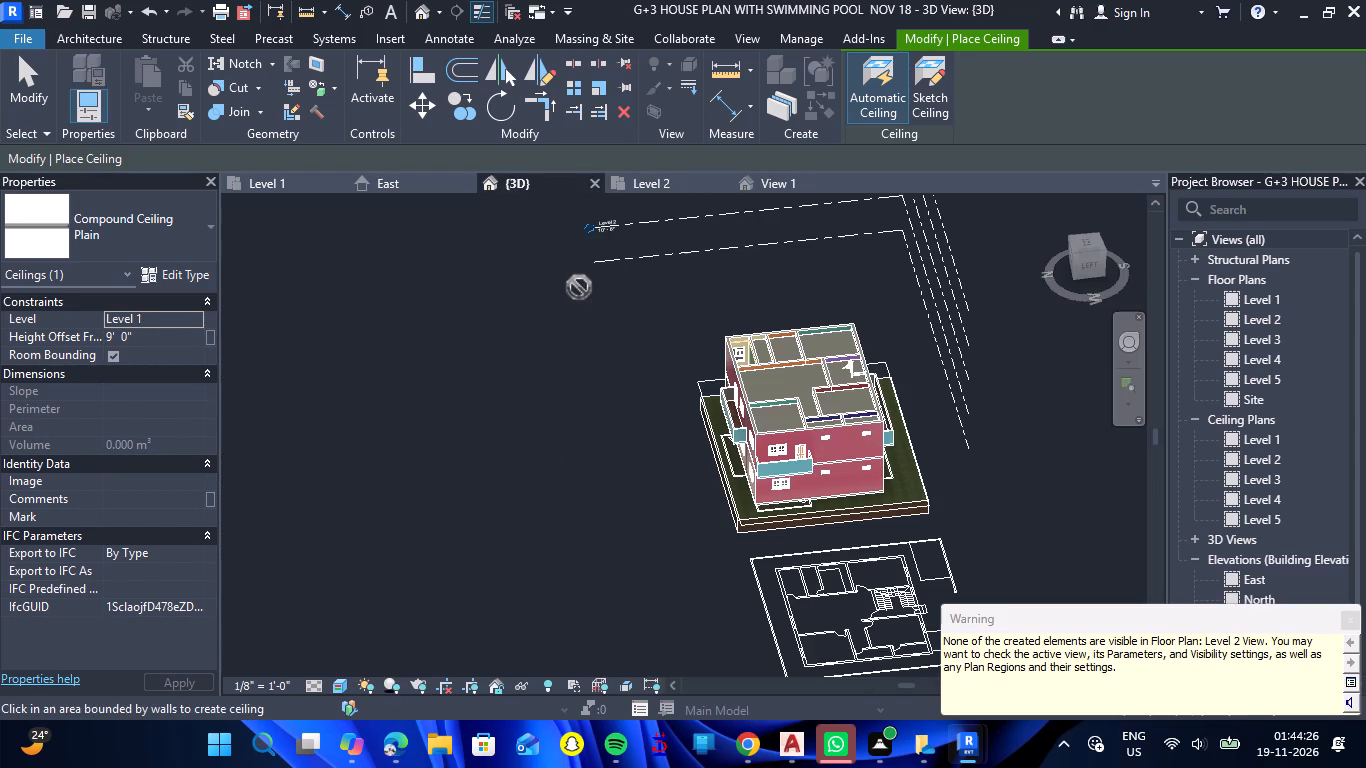
scroll(841, 415, "up", 5)
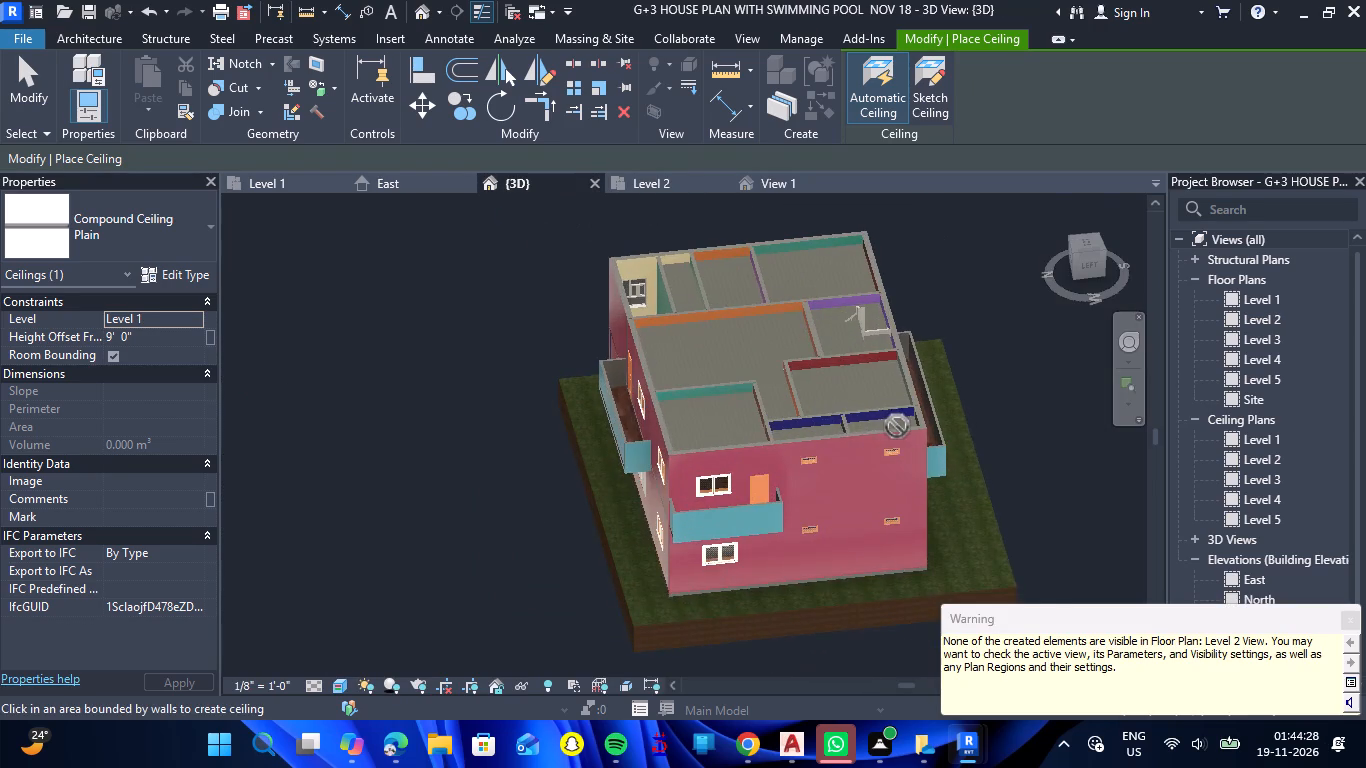
scroll(897, 426, "up", 3)
key("Escape")
scroll(903, 423, "down", 6)
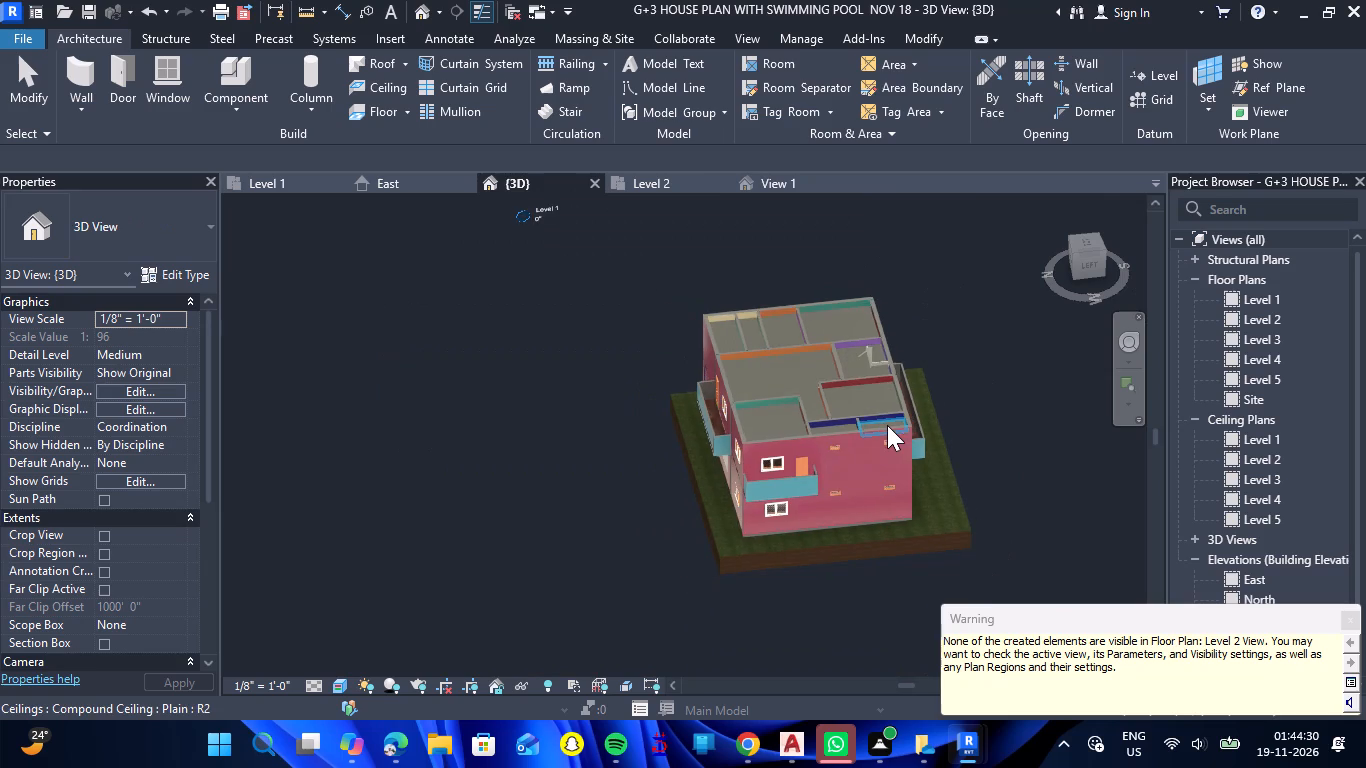
right_click_drag(1013, 502, 1013, 503)
left_click_drag(1013, 503, 979, 510)
right_click_drag(1013, 503, 976, 510)
right_click_drag(1009, 511, 946, 503, "shift")
left_click_drag(1009, 511, 946, 503, "shift")
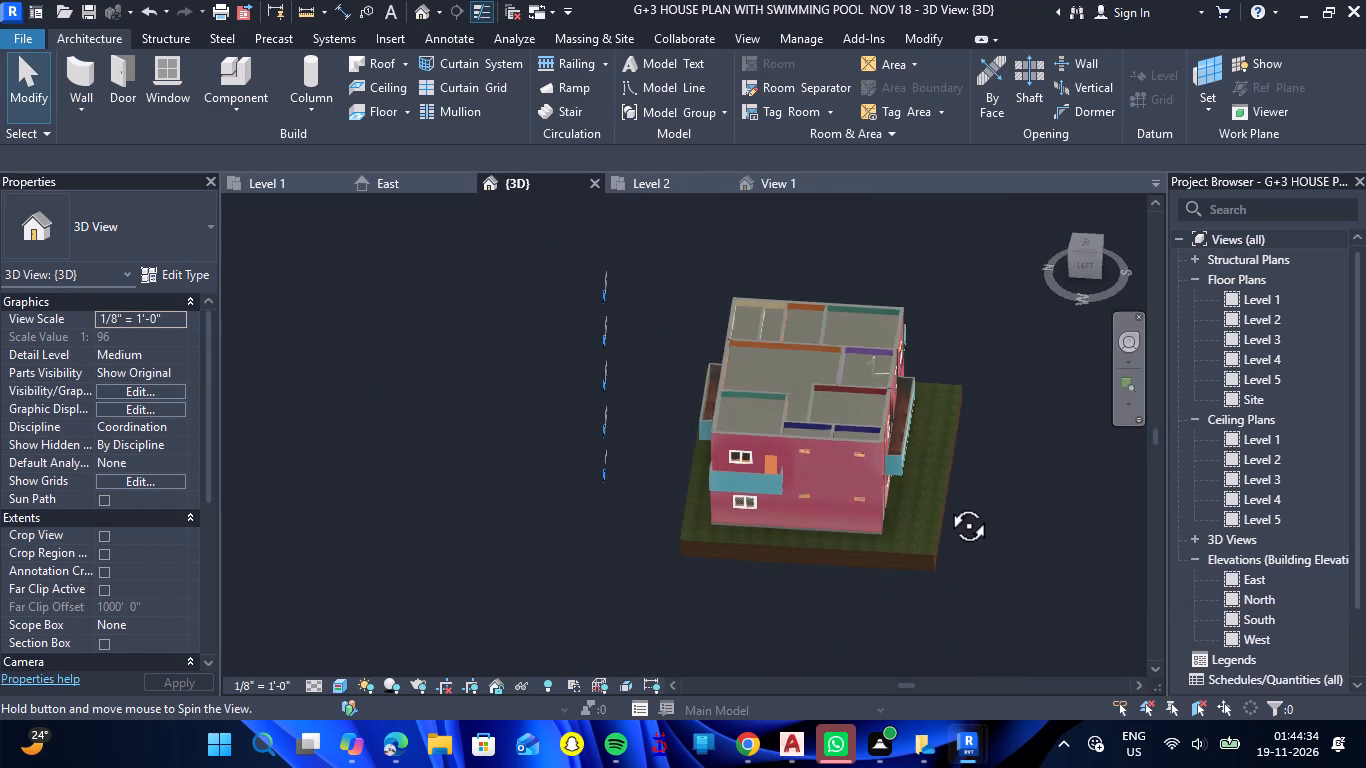
right_click_drag(946, 503, 759, 431, "shift")
left_click_drag(946, 503, 759, 431, "shift")
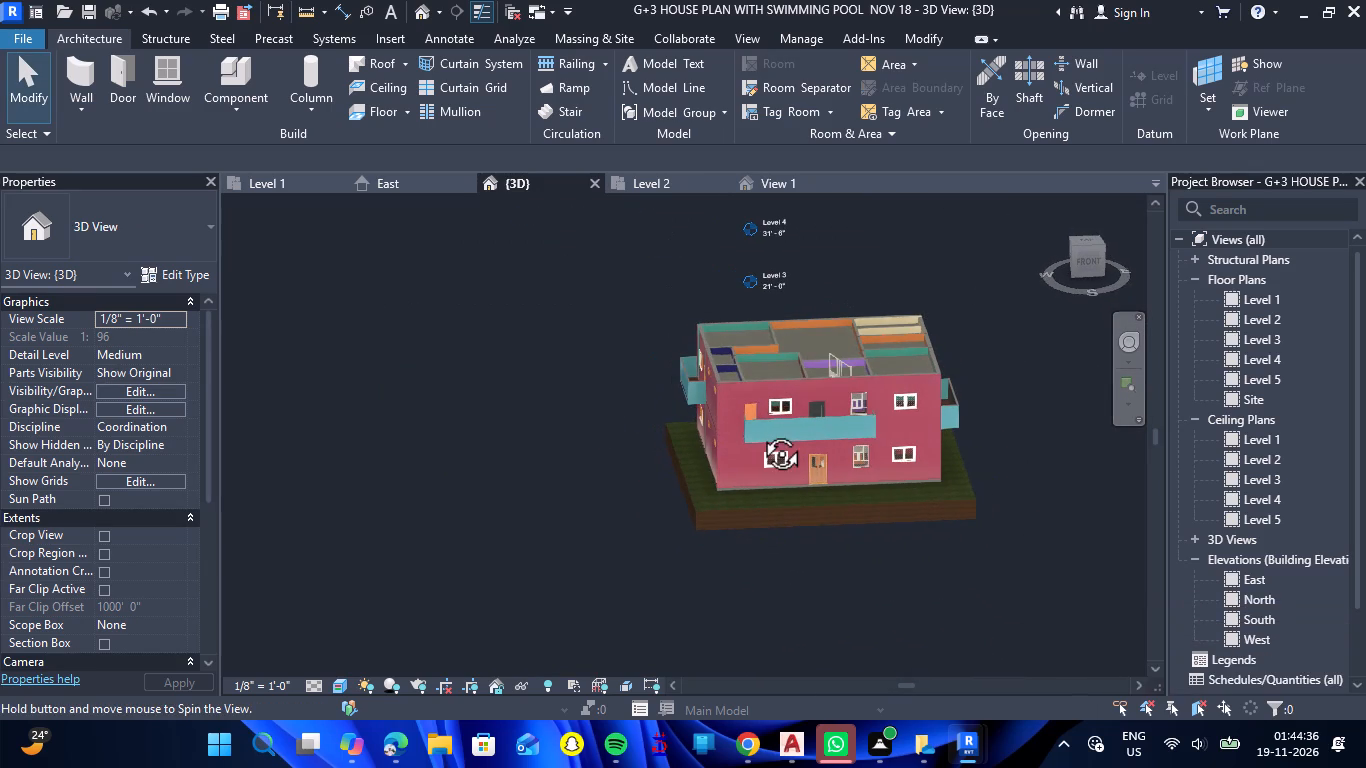
left_click_drag(759, 431, 751, 421, "shift")
right_click_drag(759, 431, 751, 421, "shift")
From the front in 3D, select the second storey's walls, windows, stair and railing plus its floor slab, keeping all categories in the Filter.
left_click(1086, 265)
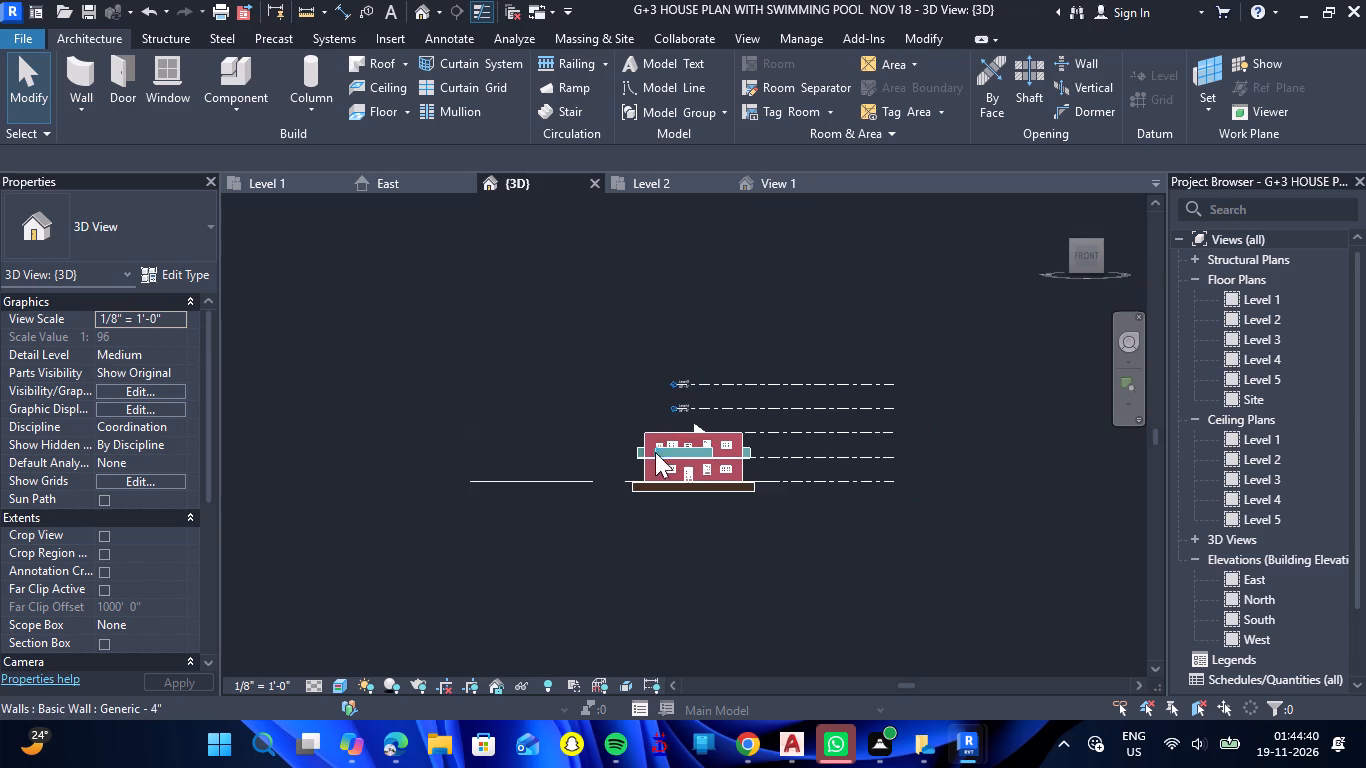
scroll(654, 447, "up", 10)
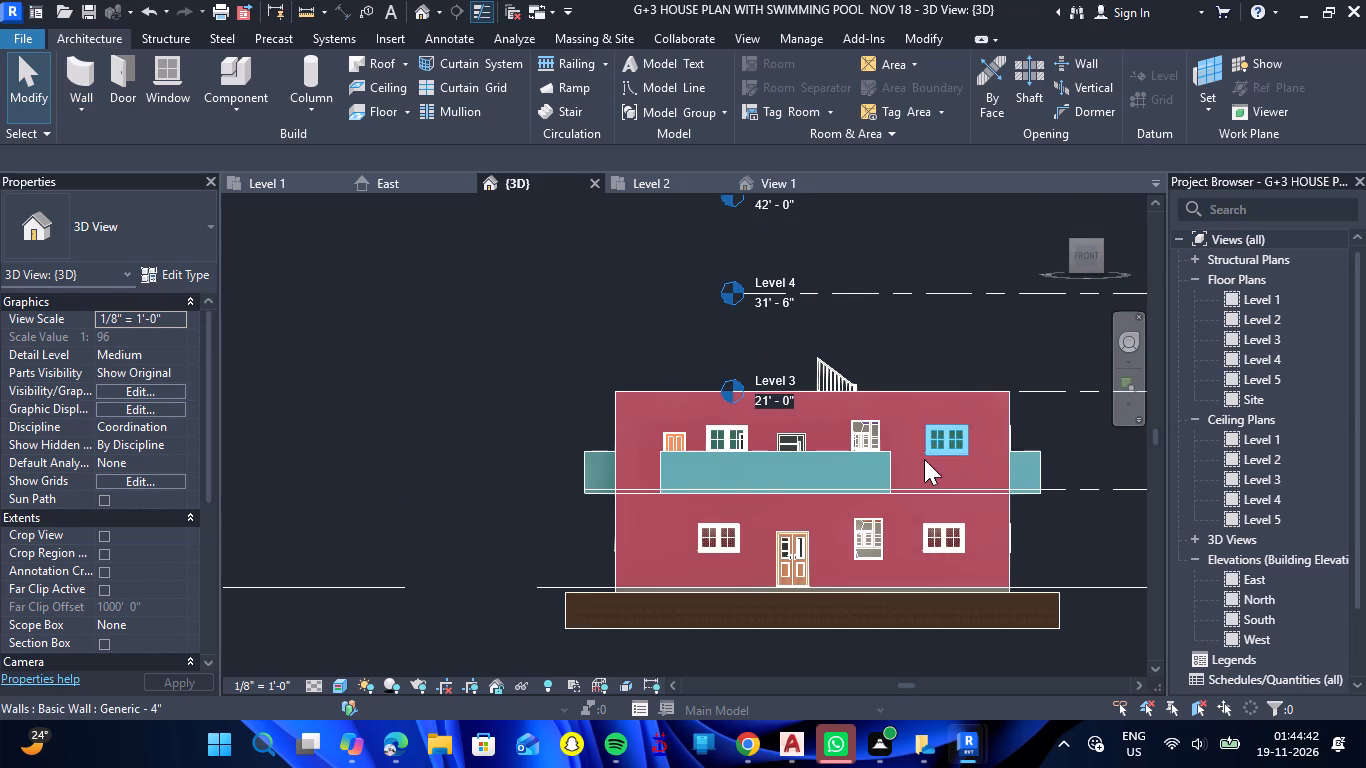
left_click_drag(1040, 425, 608, 428)
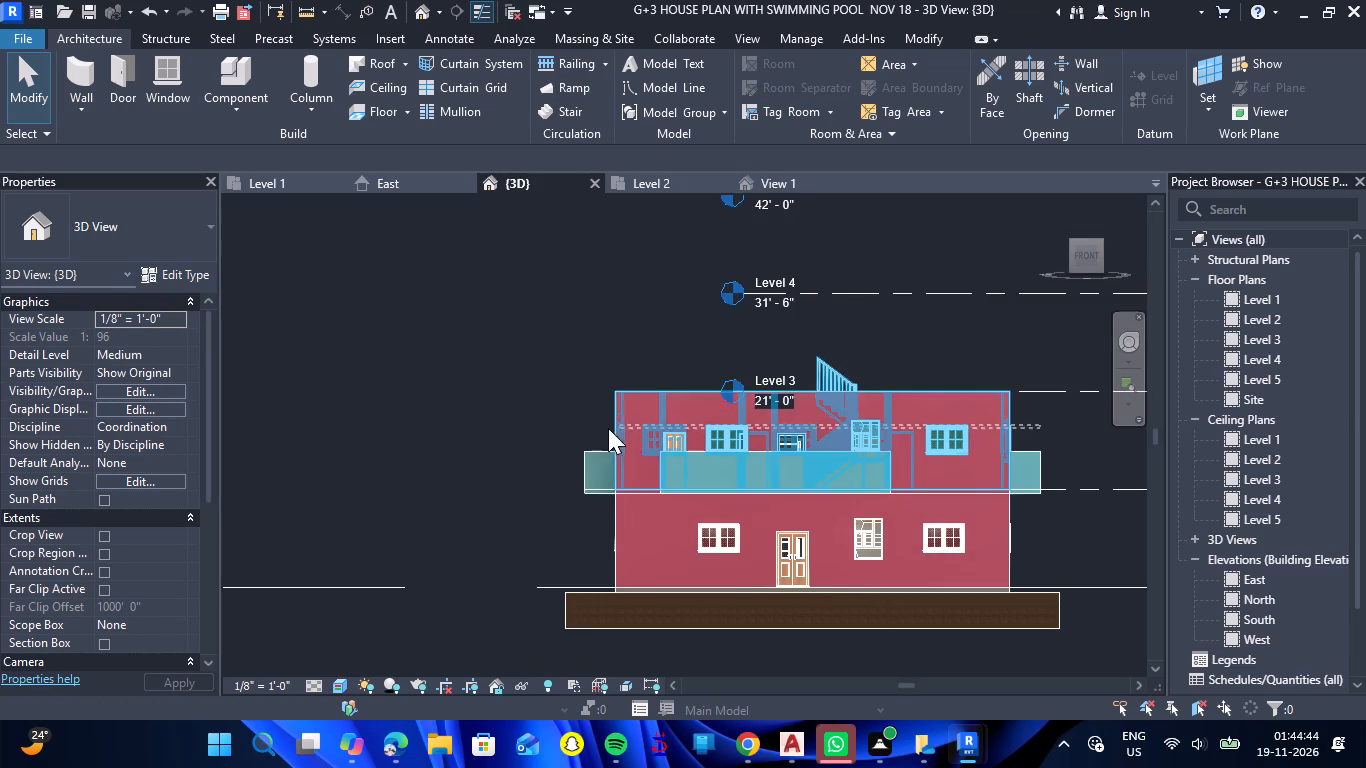
left_click_drag(608, 428, 589, 428)
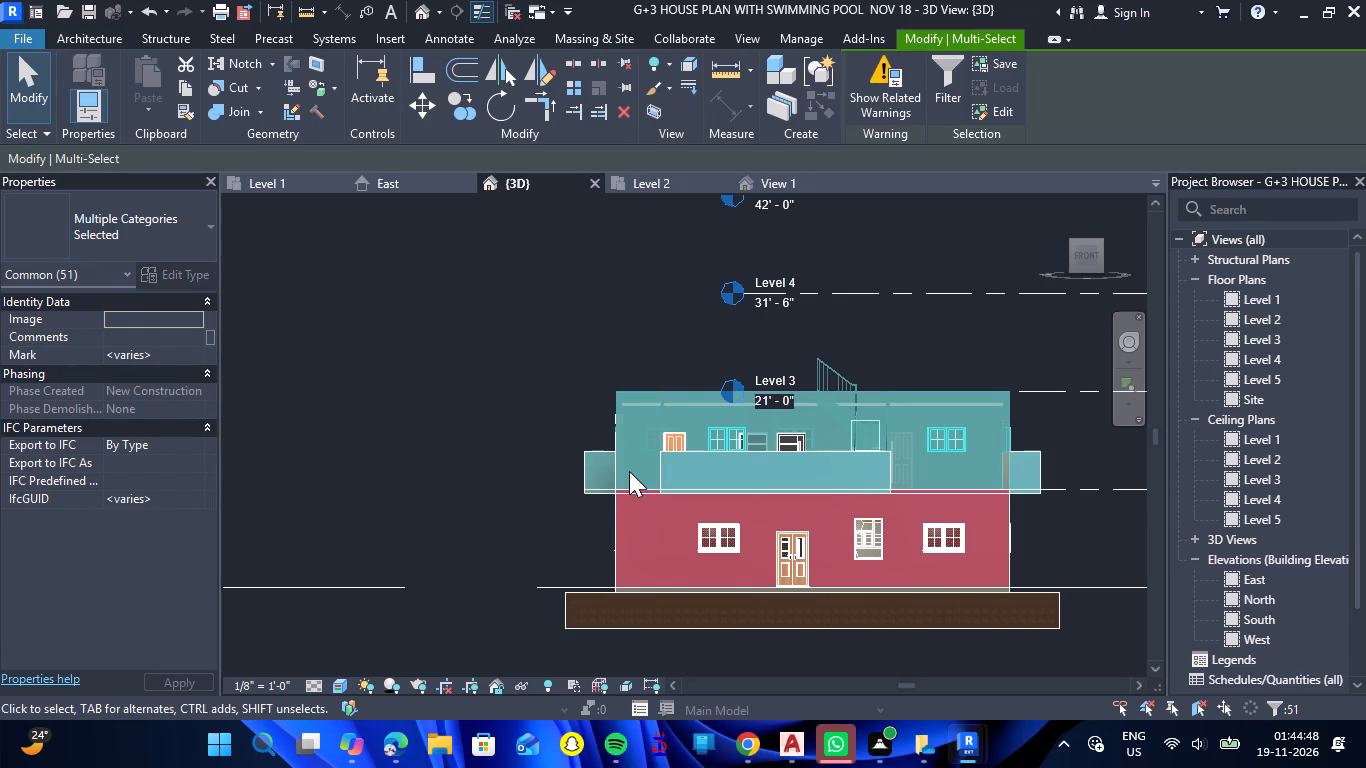
scroll(629, 471, "up", 6)
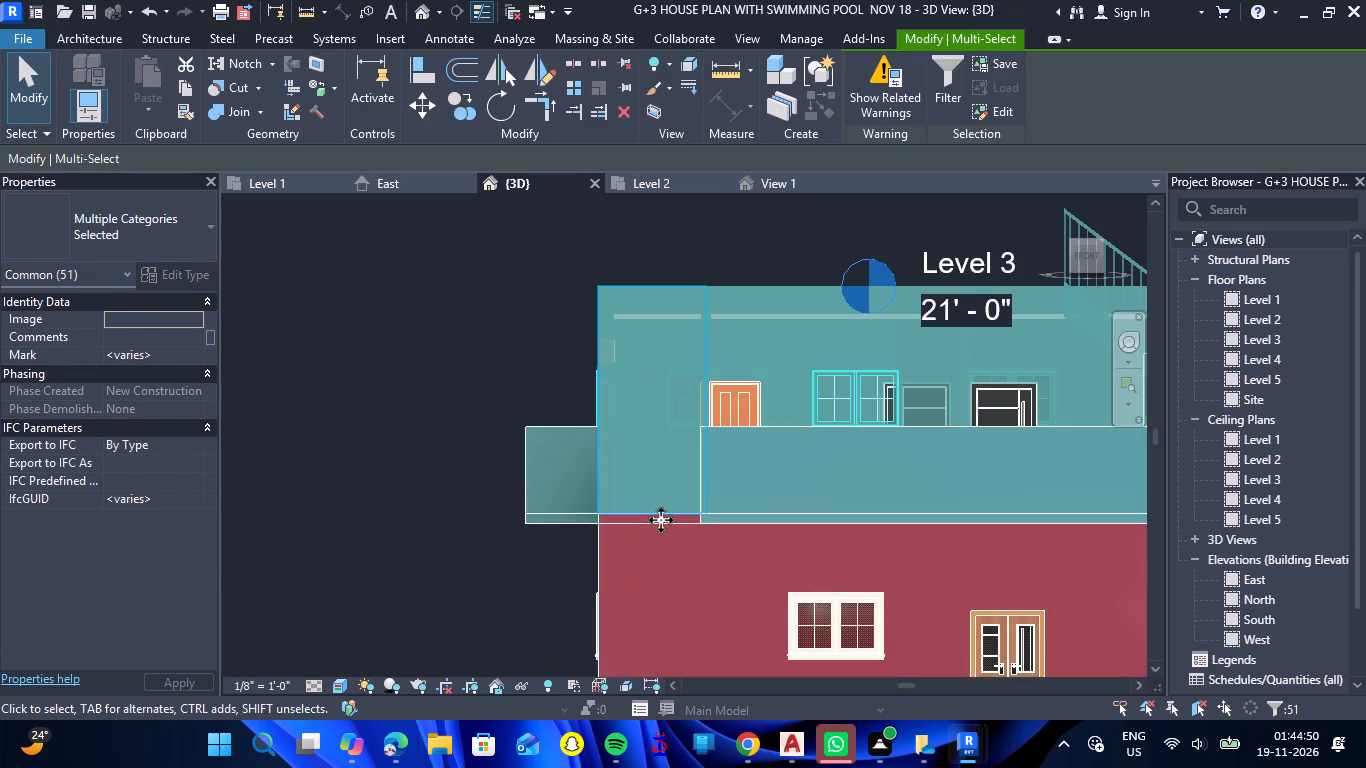
scroll(672, 525, "up", 5)
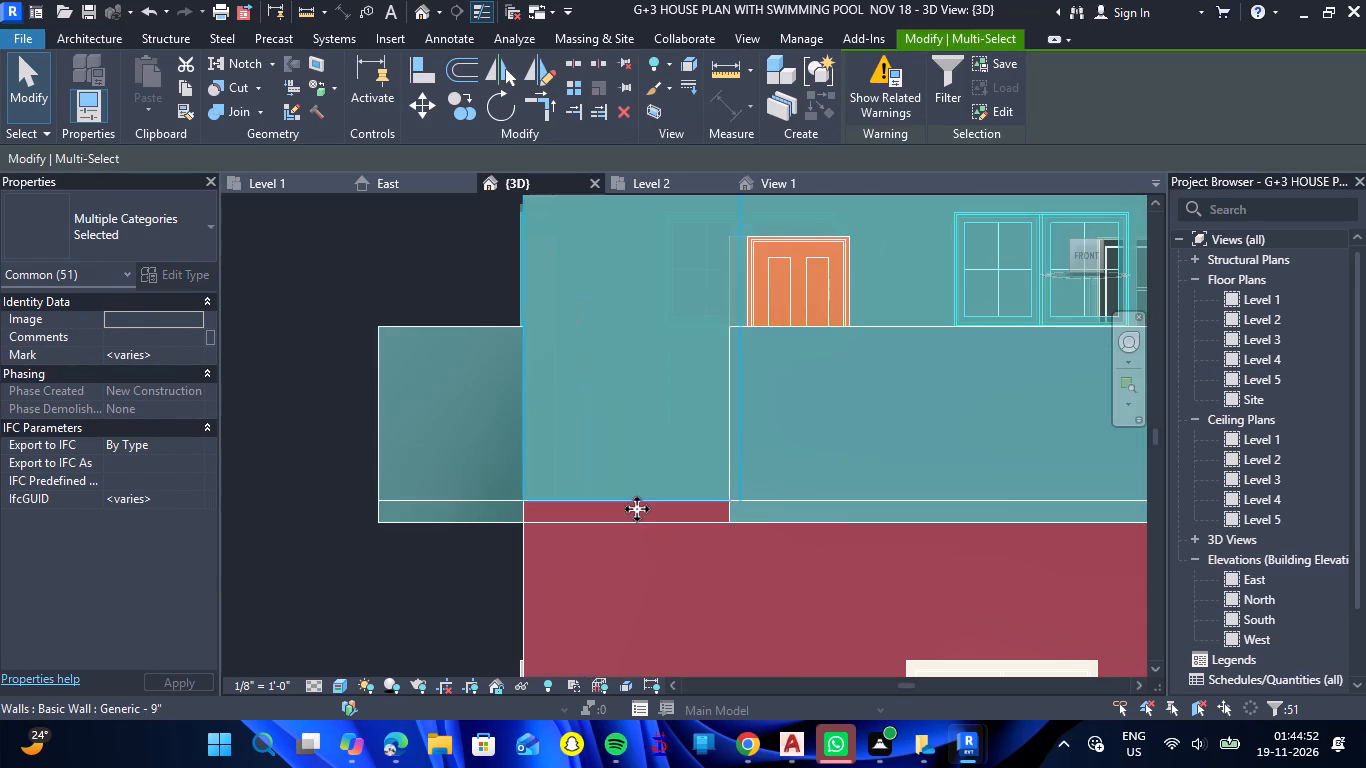
left_click(636, 513, "ctrl")
scroll(547, 521, "up", 5)
left_click(545, 520, "ctrl")
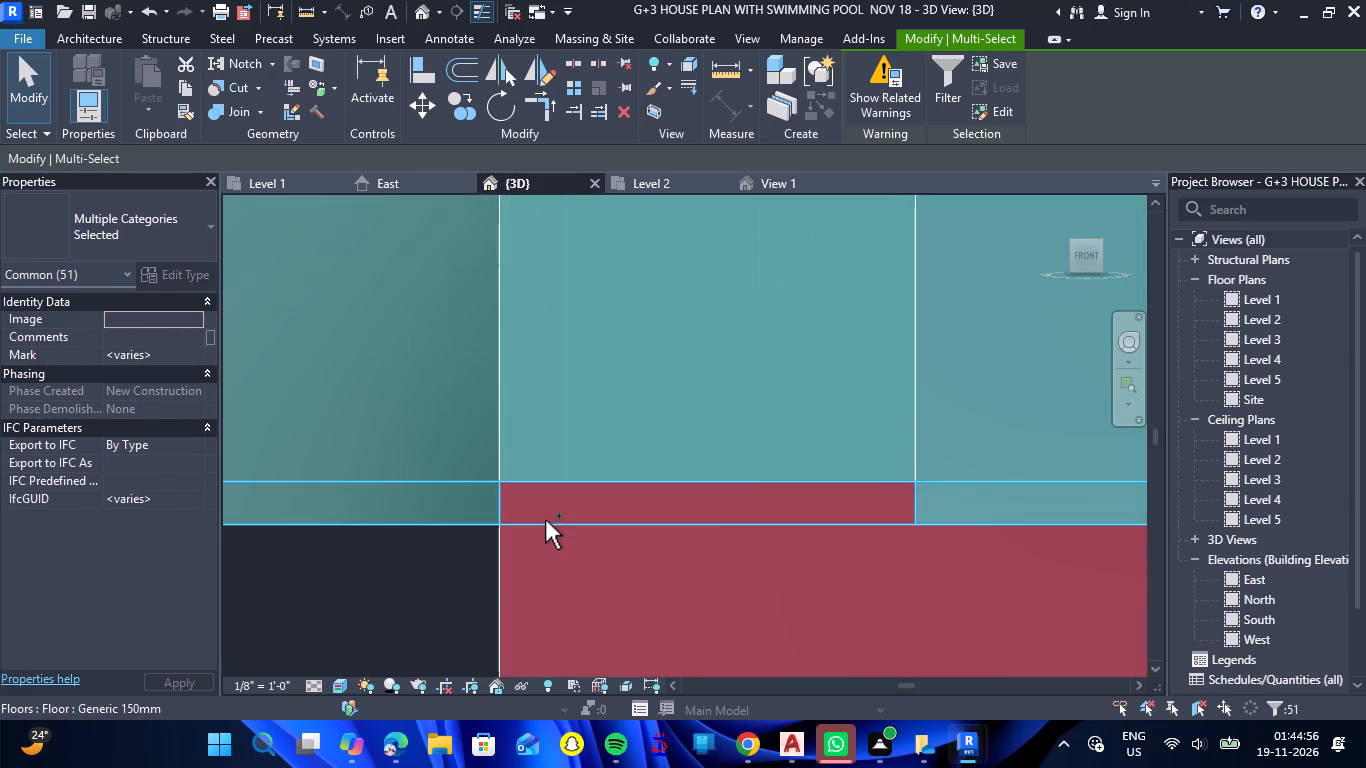
scroll(571, 503, "down", 12)
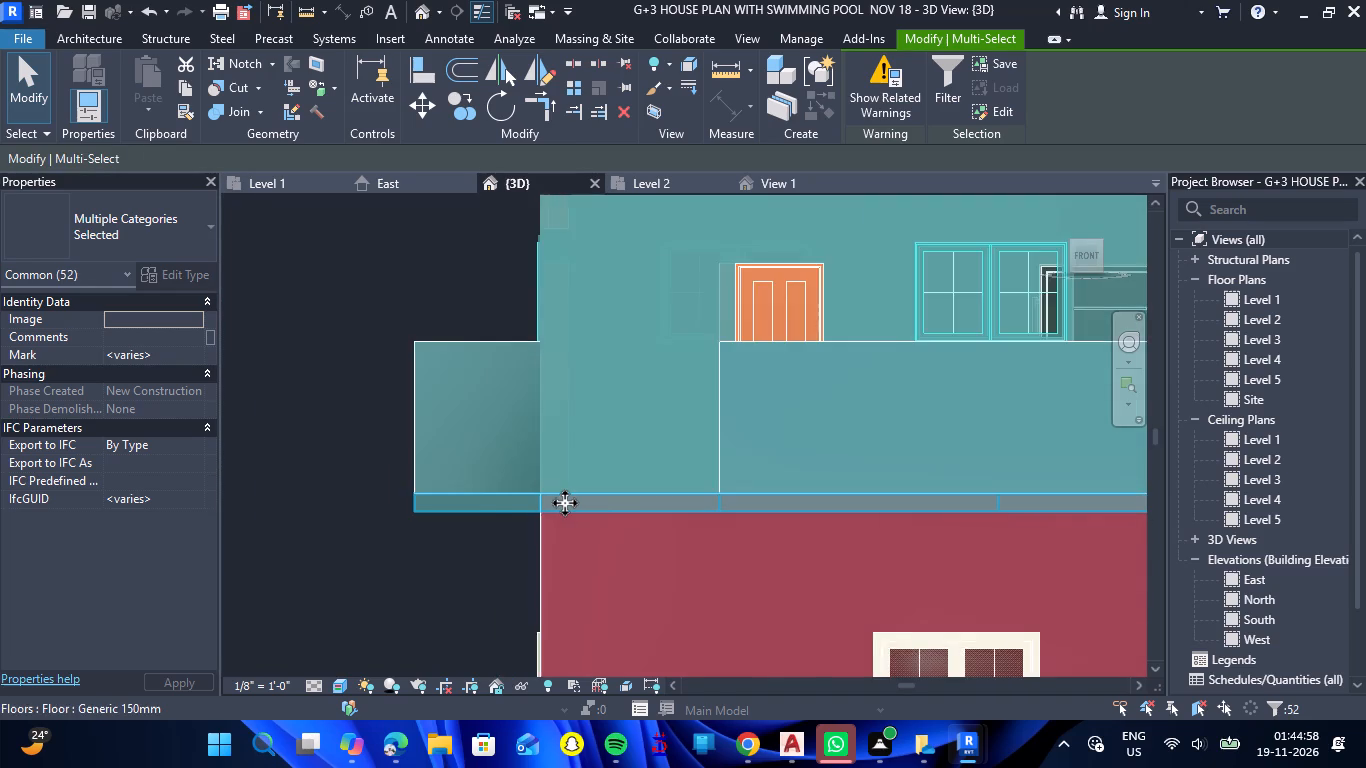
scroll(566, 504, "down", 2)
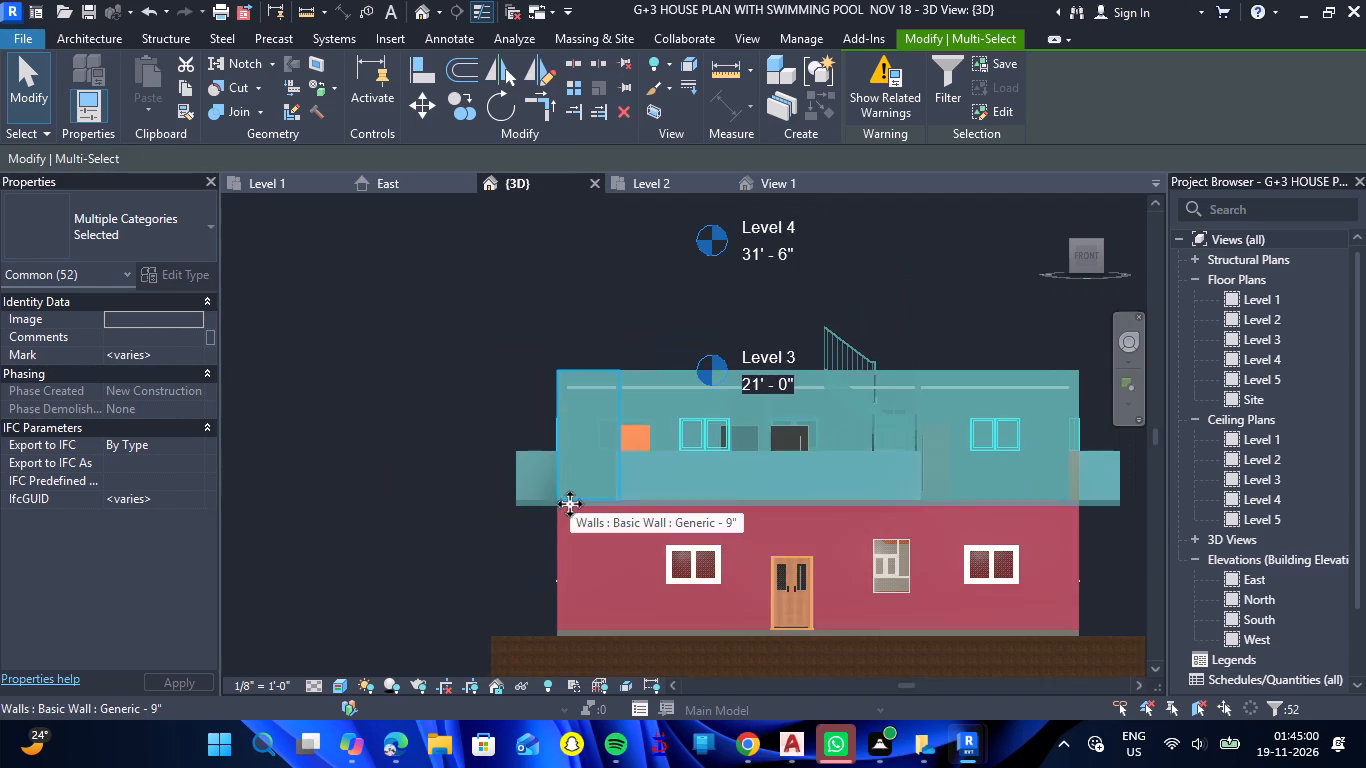
scroll(1143, 484, "up", 2)
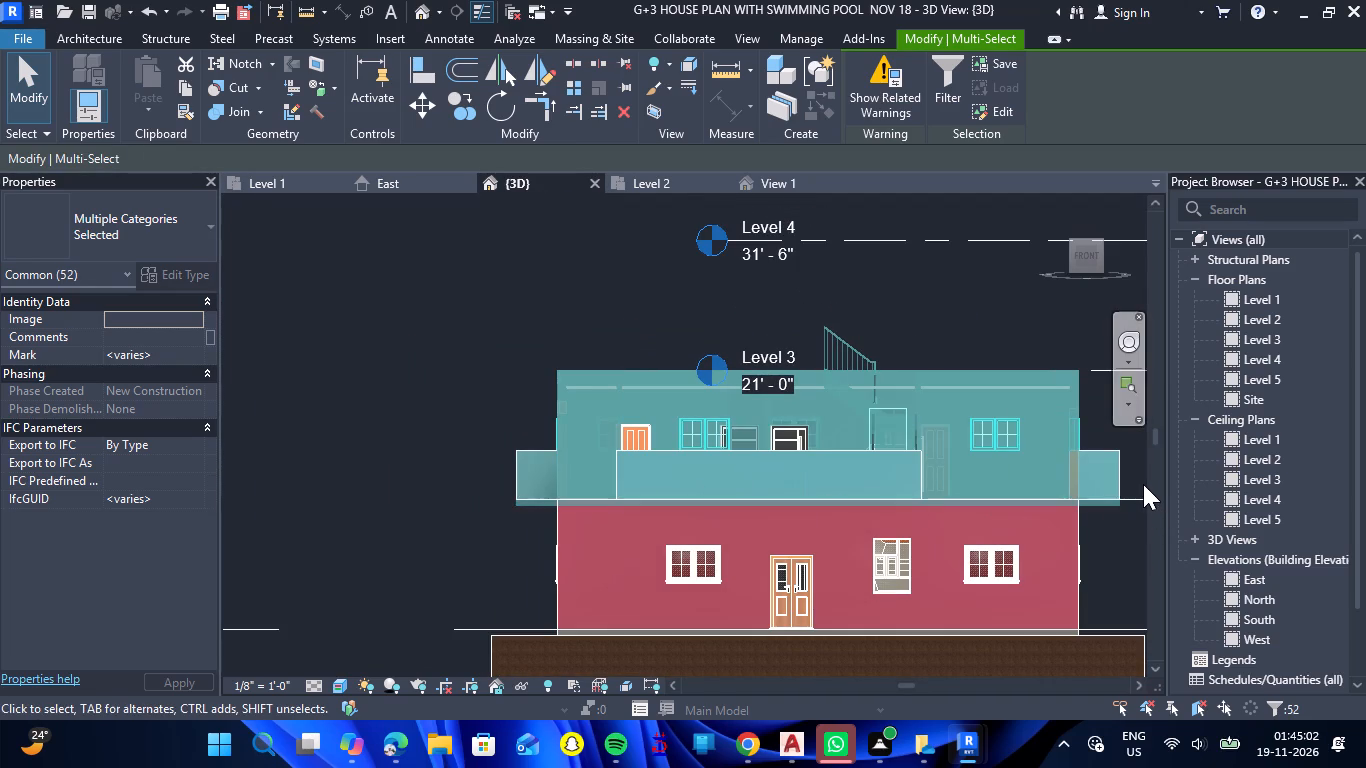
scroll(1143, 484, "up", 7)
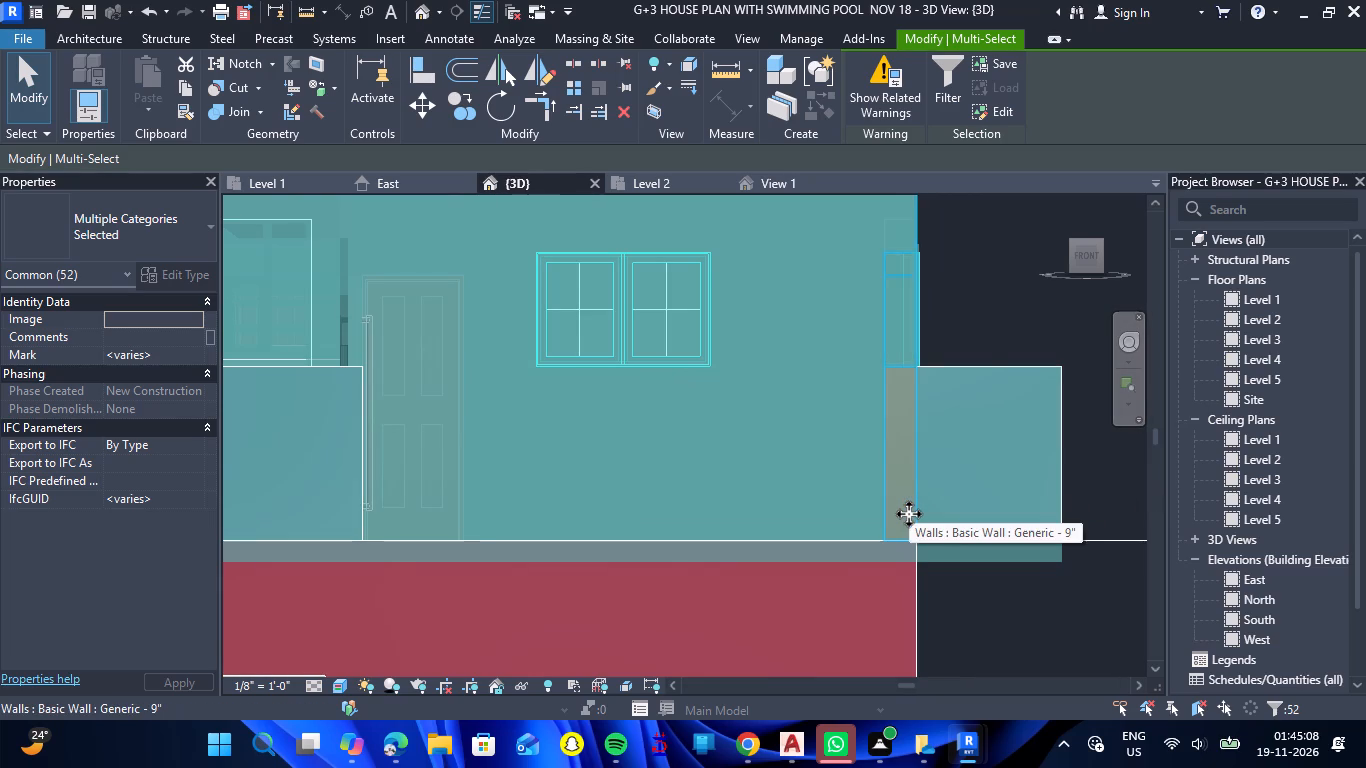
scroll(914, 514, "down", 5)
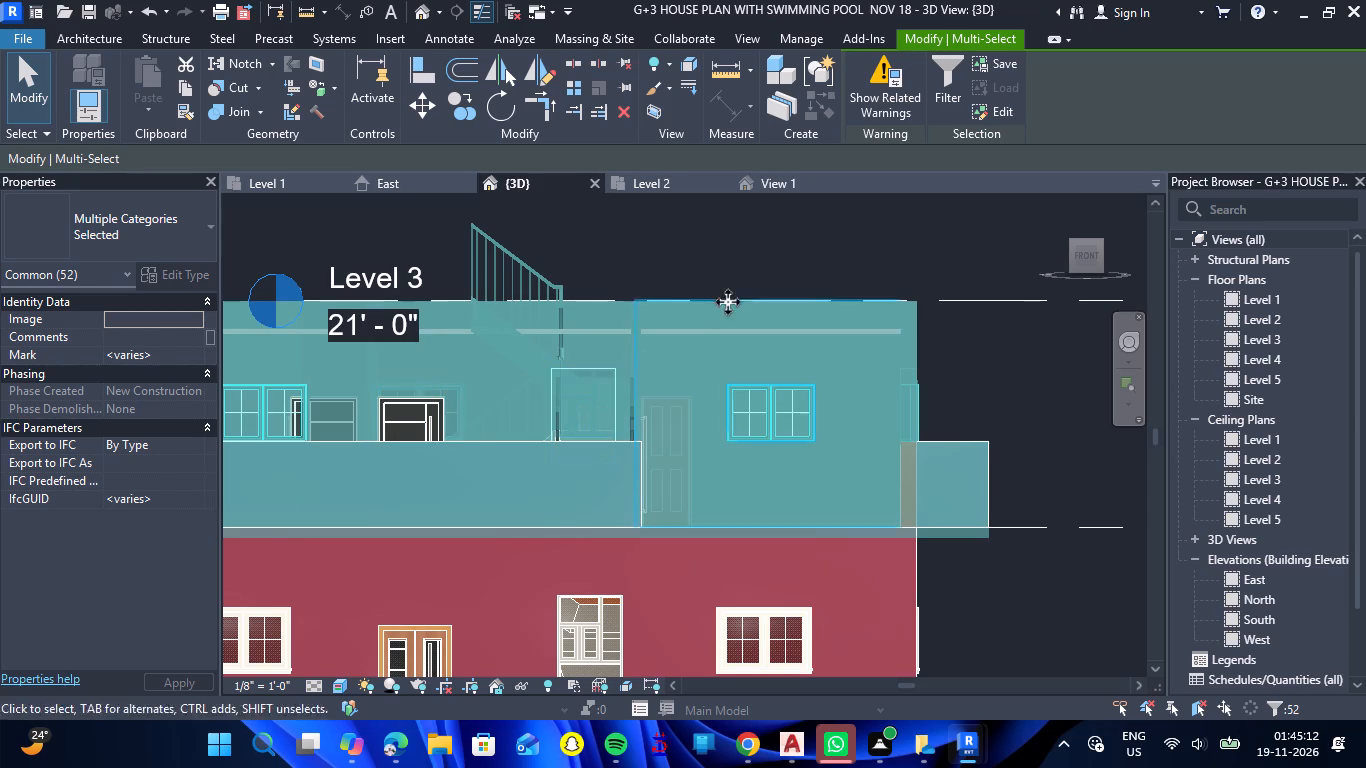
left_click(943, 109)
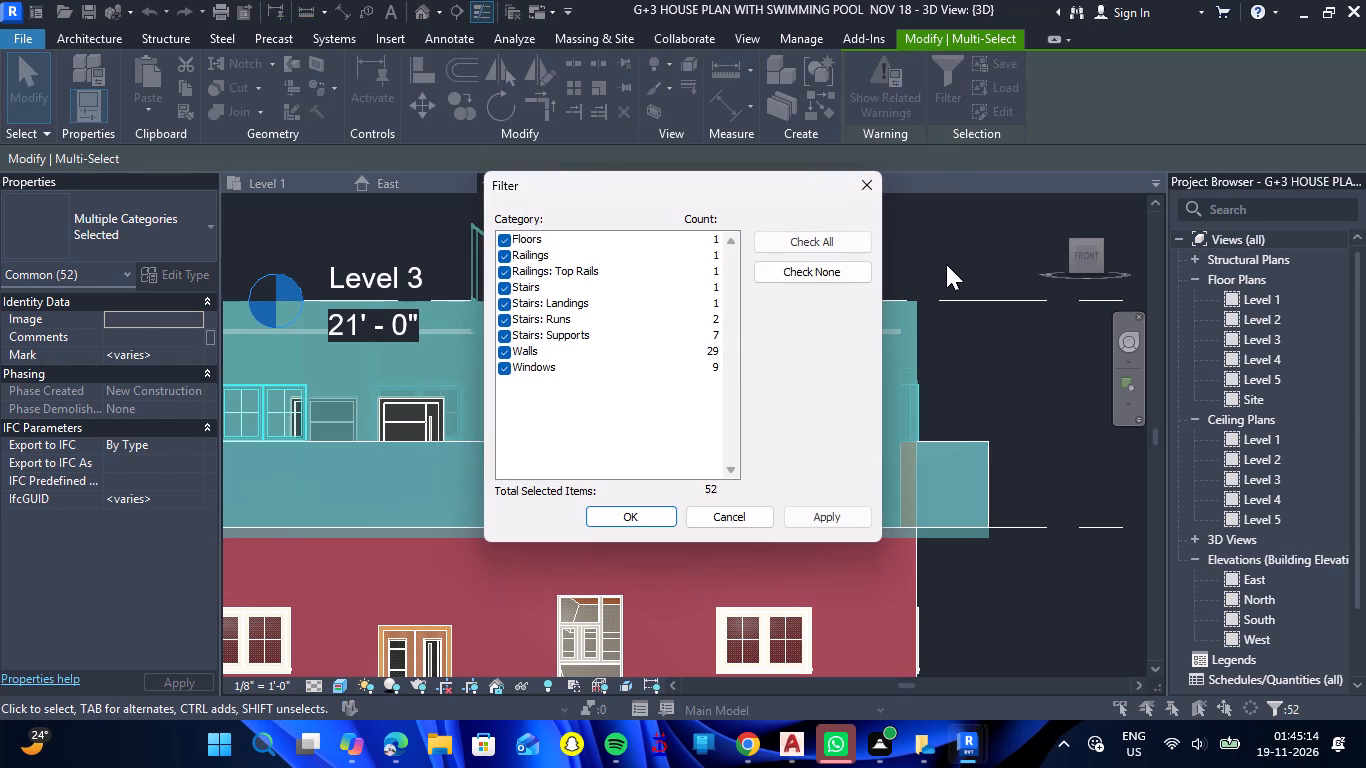
left_click(650, 515)
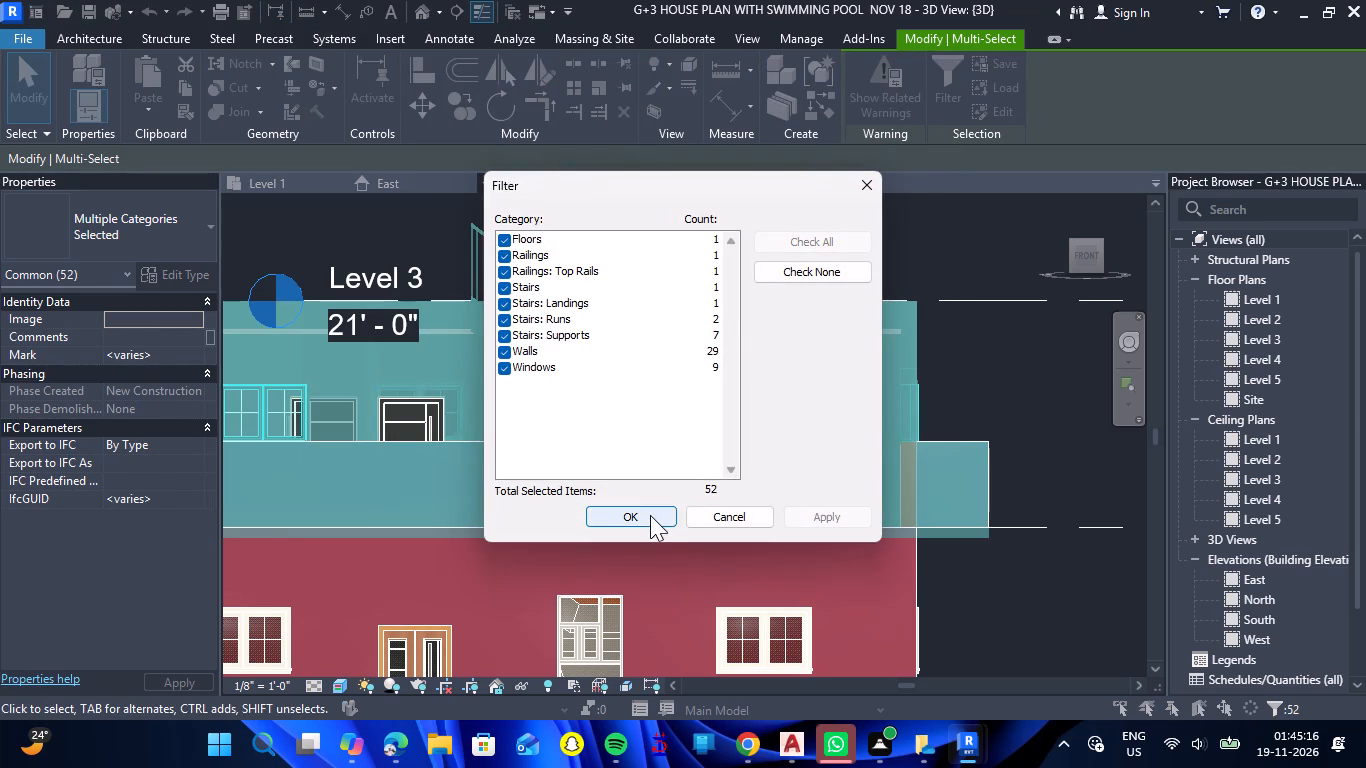
scroll(692, 507, "down", 9)
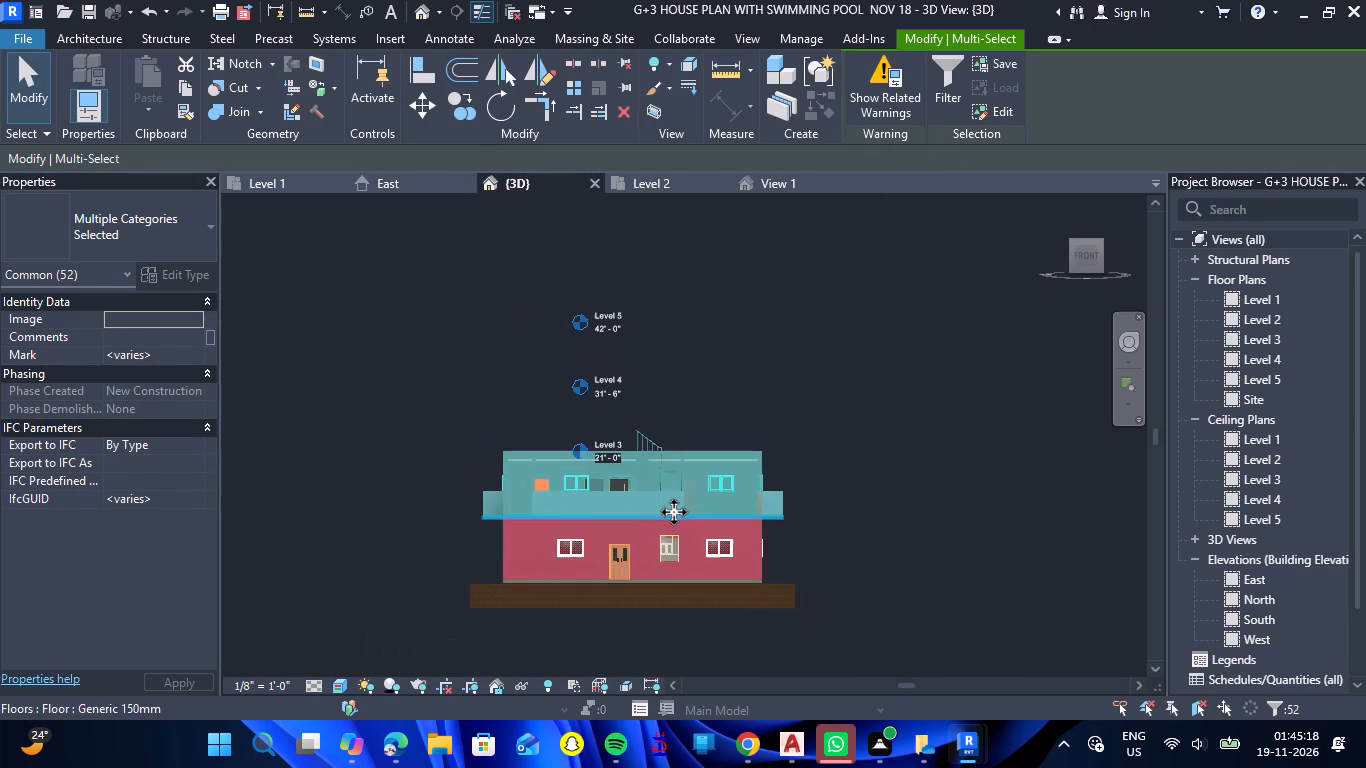
scroll(596, 506, "up", 3)
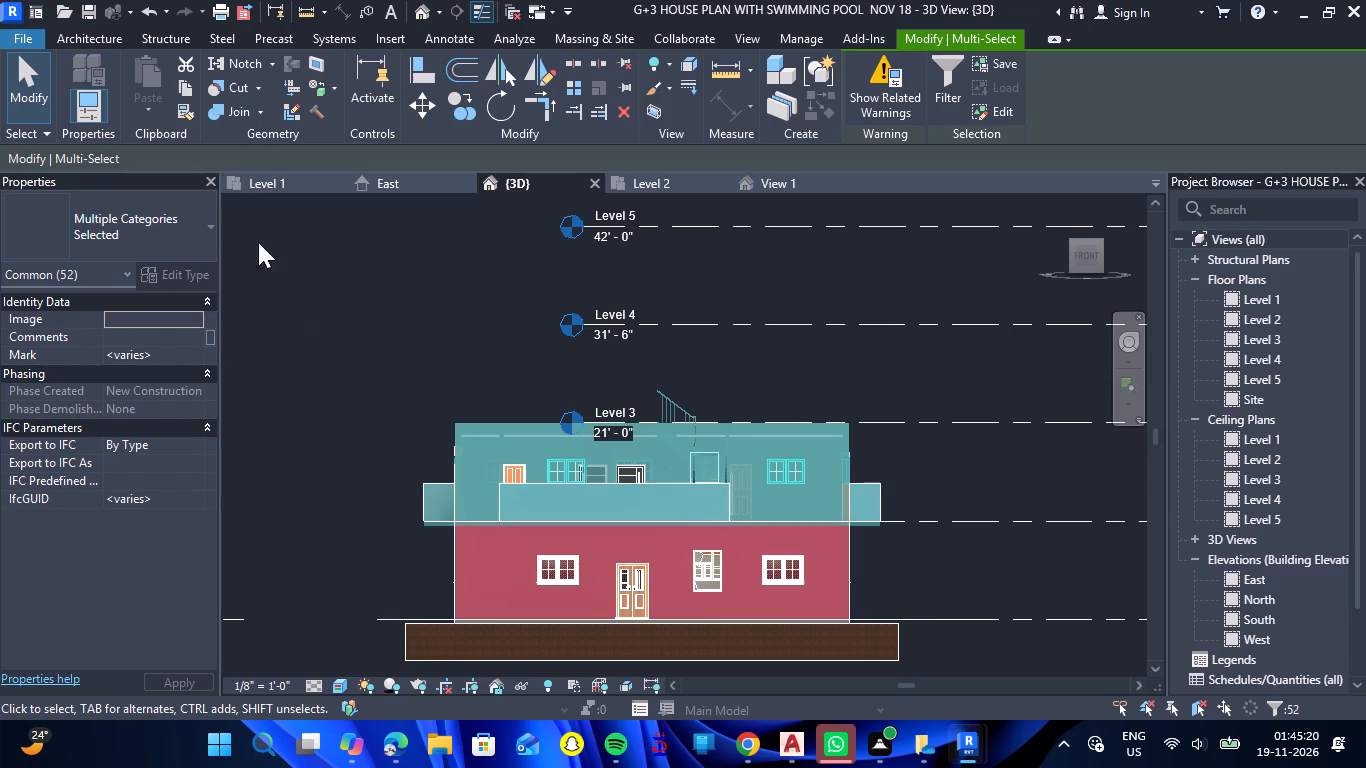
Copy the selected second-storey elements and paste them aligned to Level 2, Level 3 and Level 4.
left_click(193, 93)
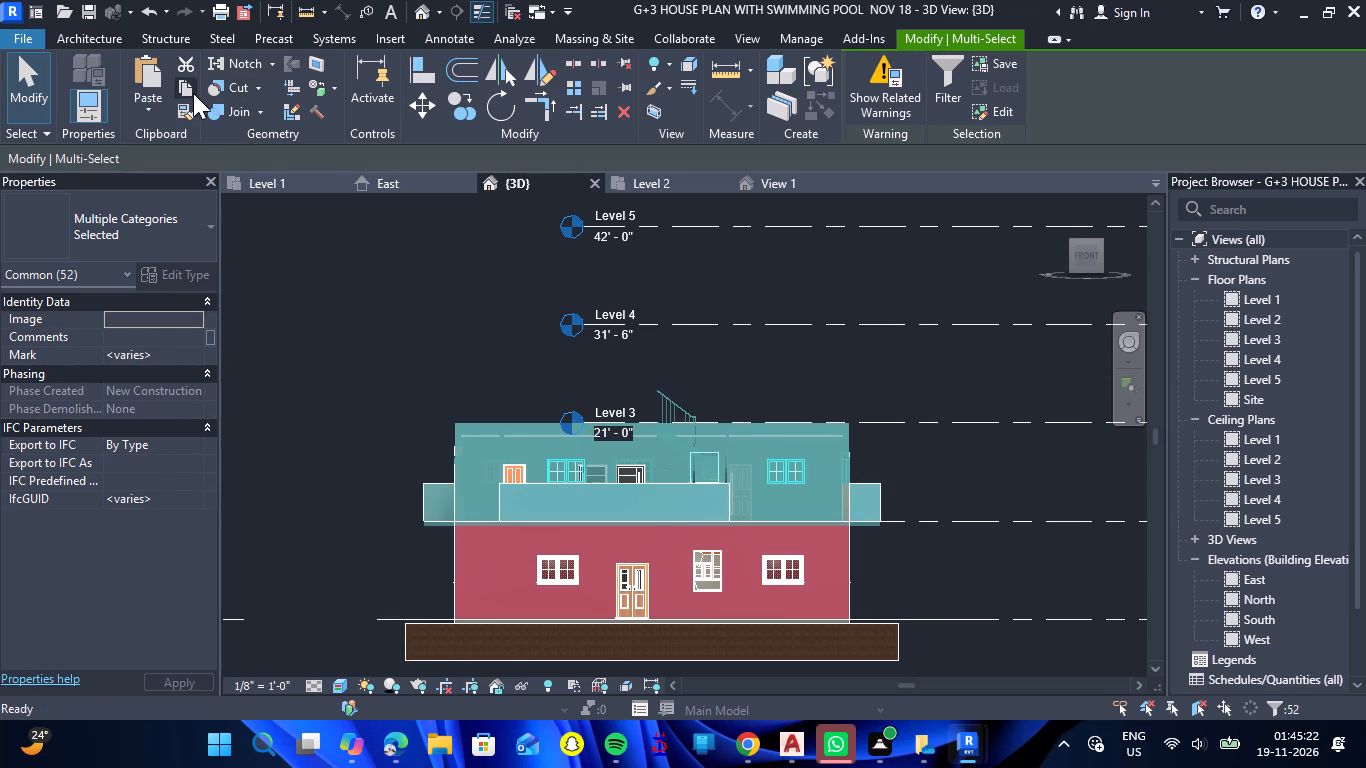
left_click(162, 108)
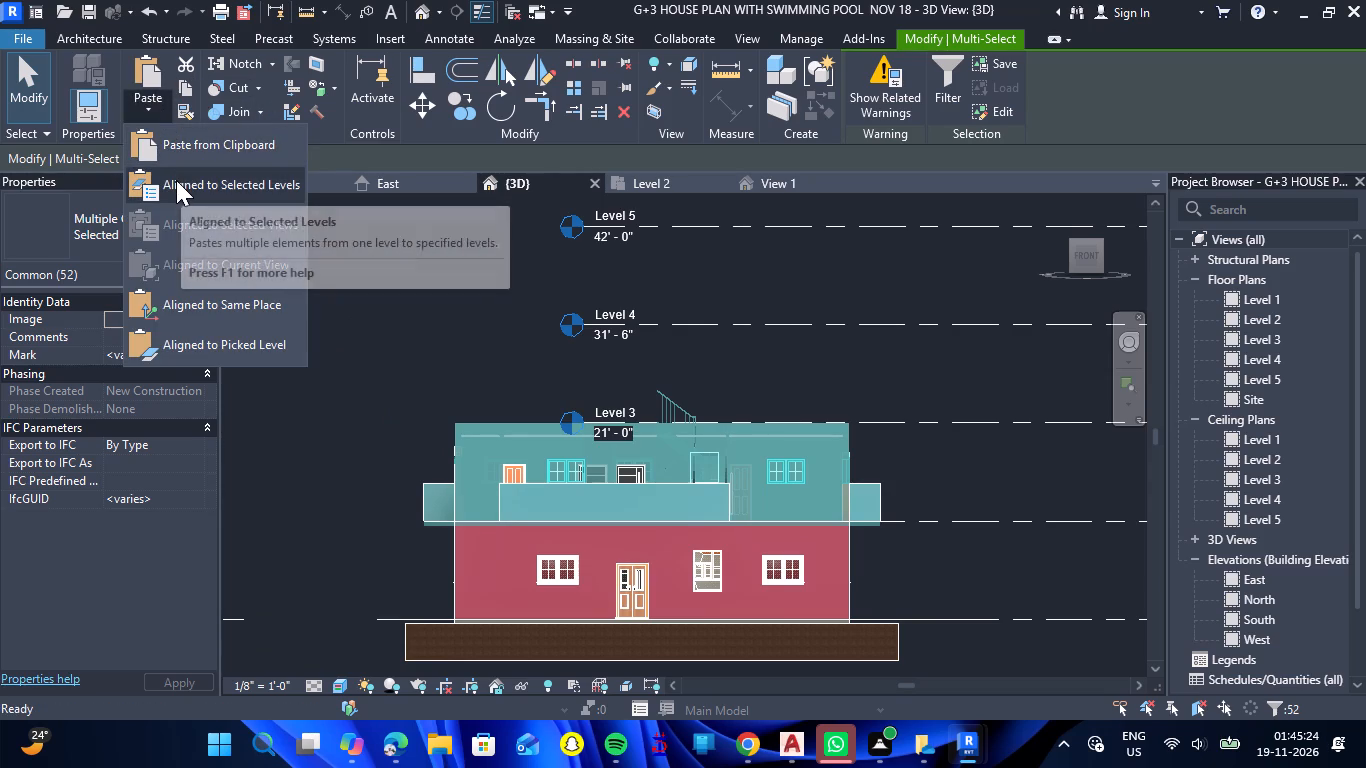
scroll(368, 279, "down", 3)
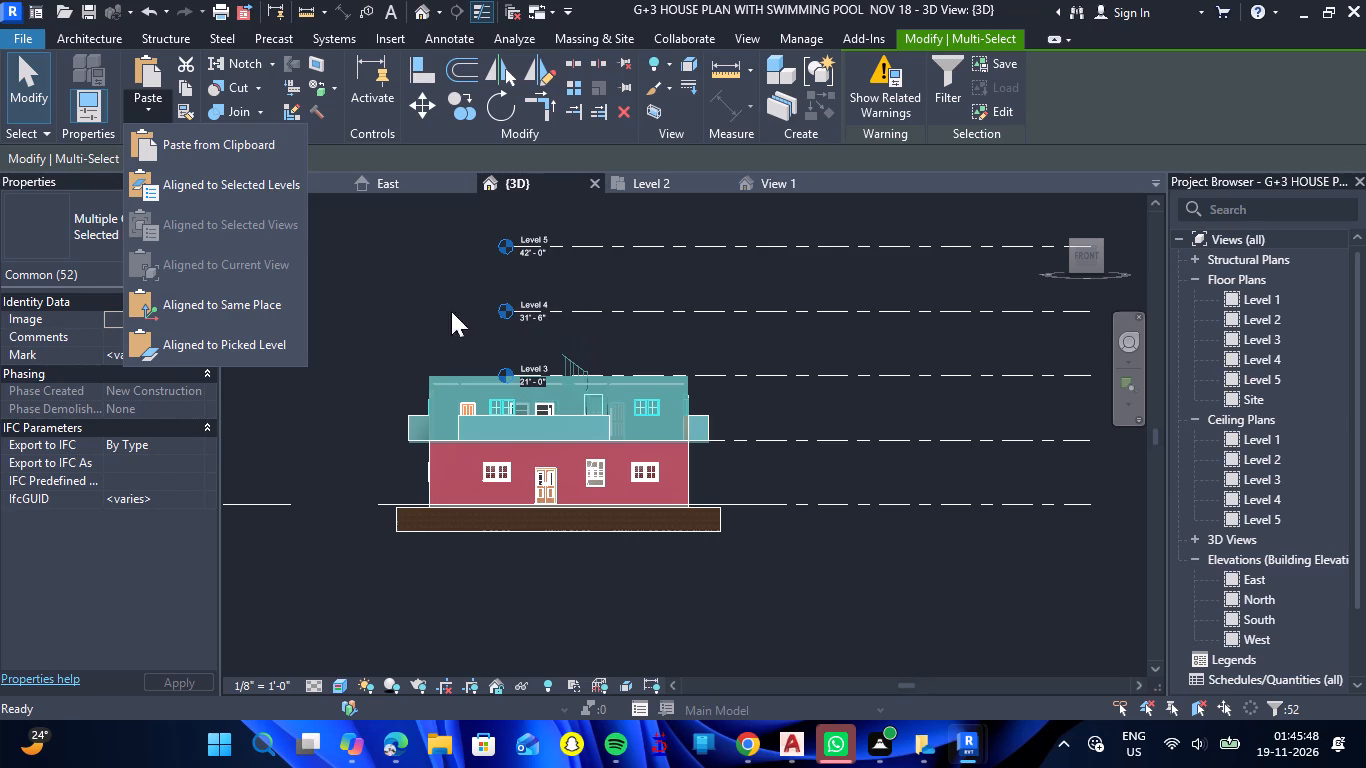
left_click(263, 196)
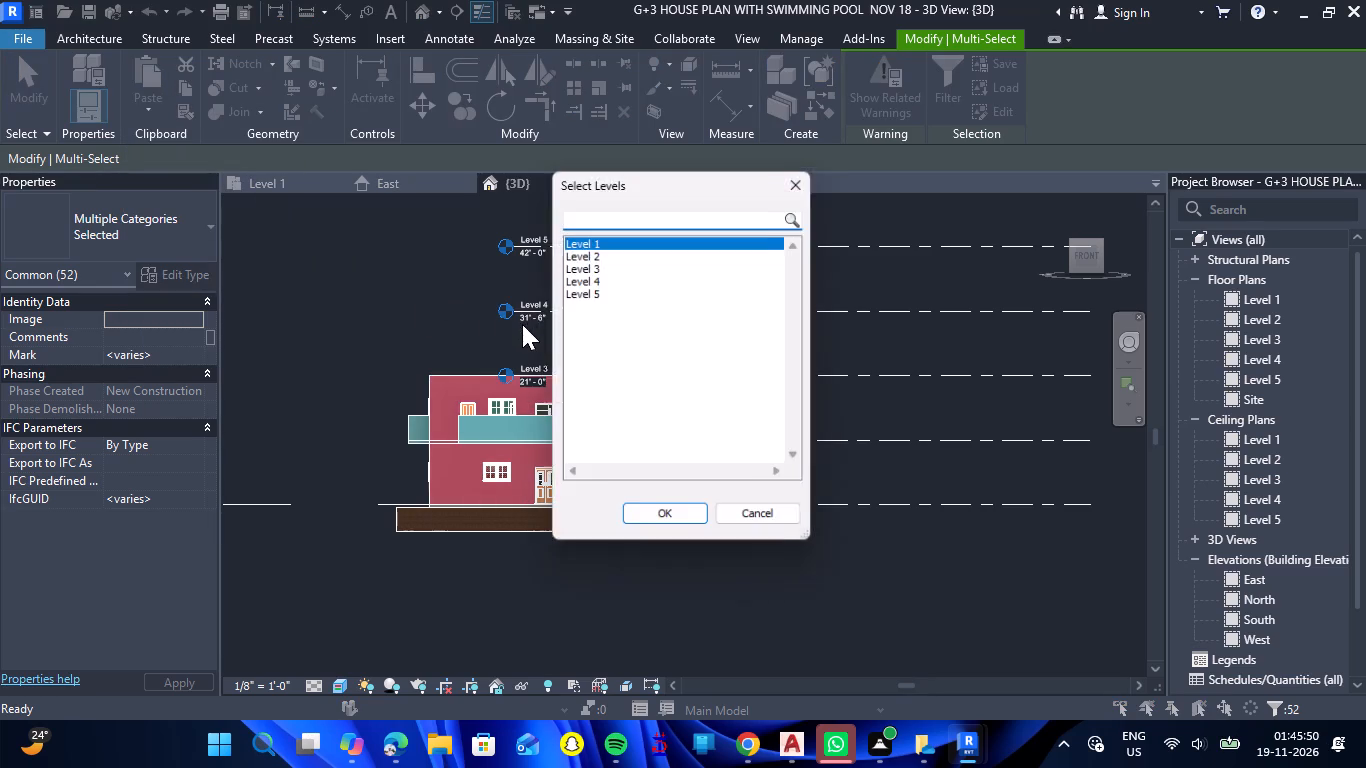
left_click(594, 271)
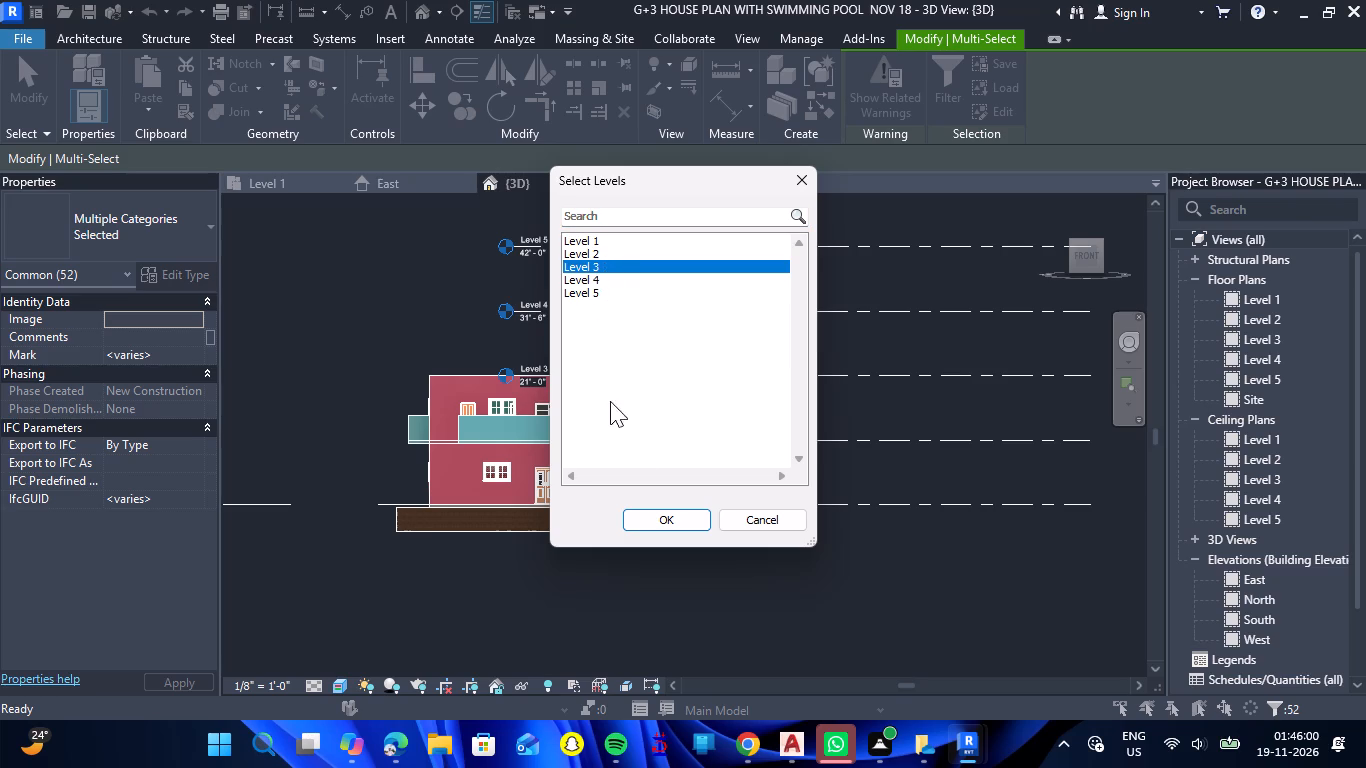
scroll(452, 485, "down", 5)
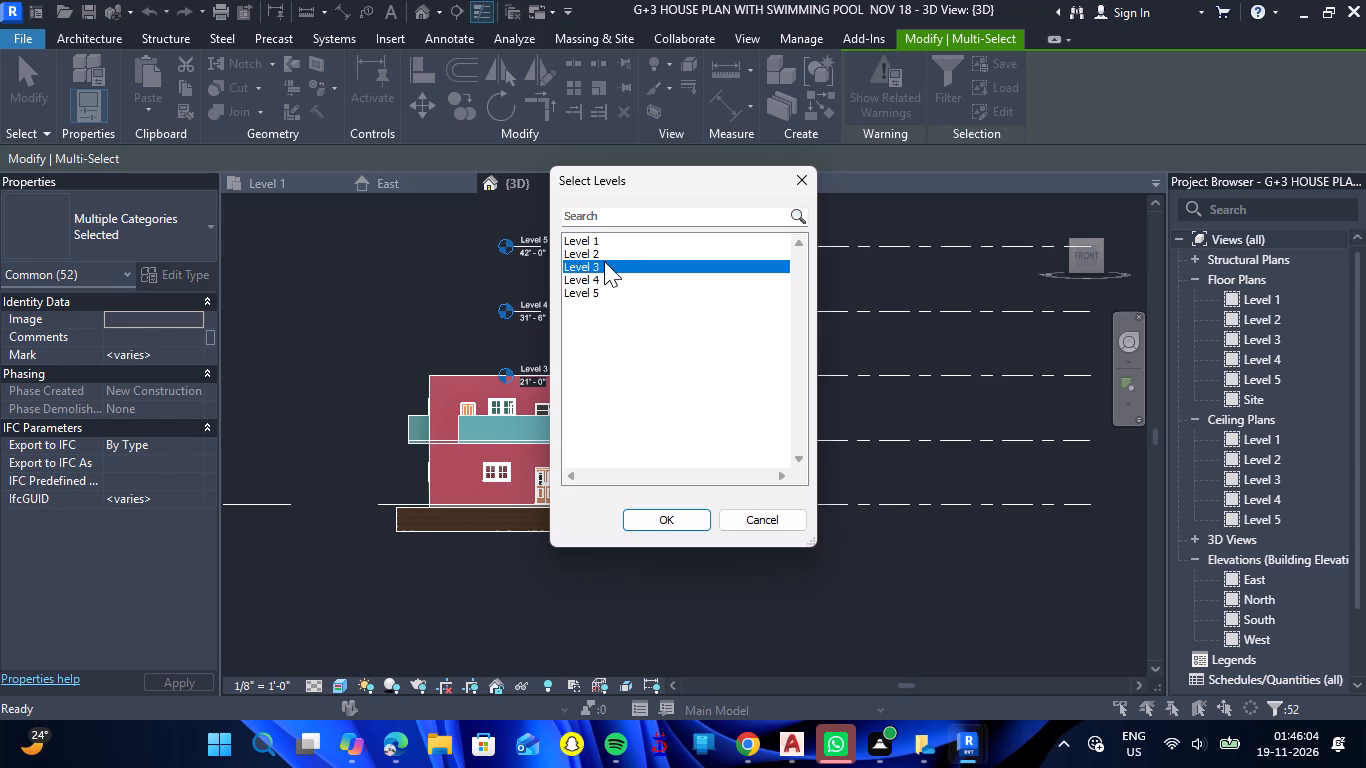
left_click(608, 259)
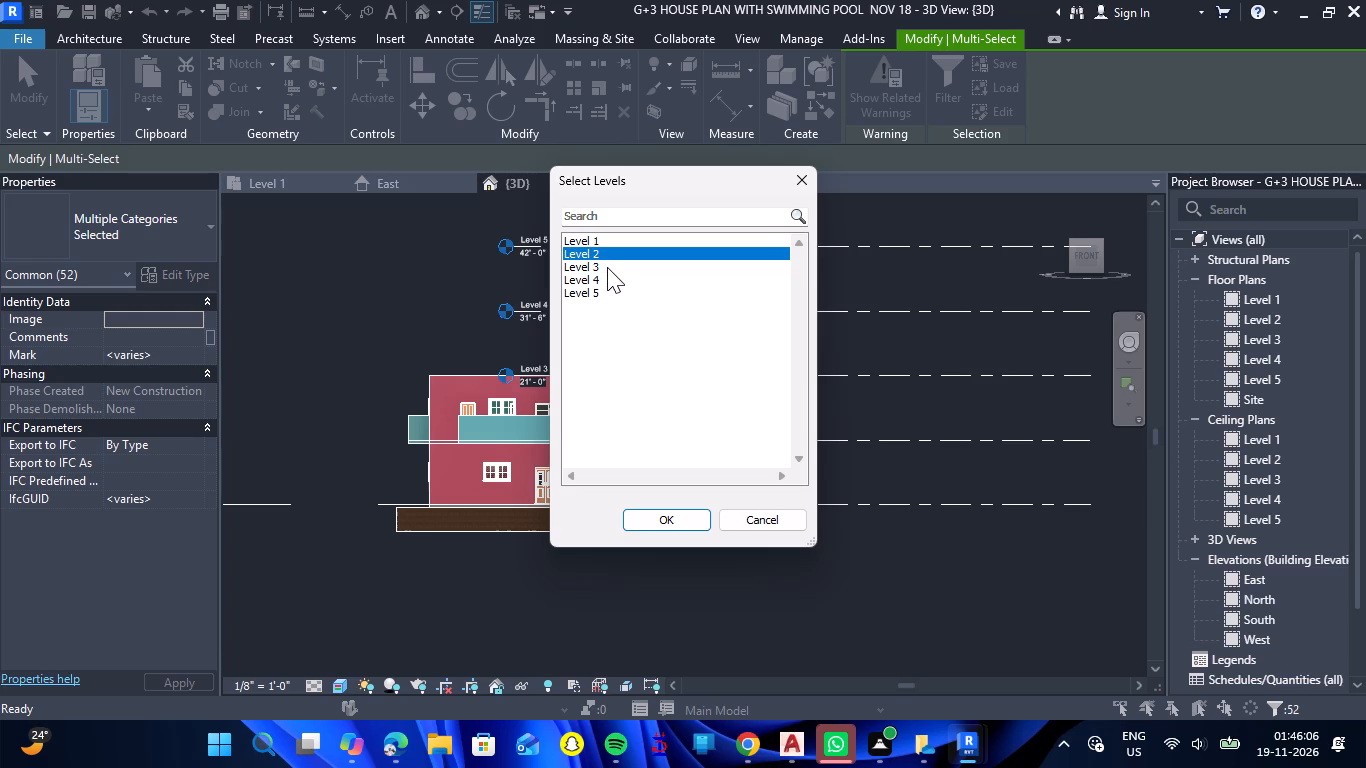
key("shift+Down")
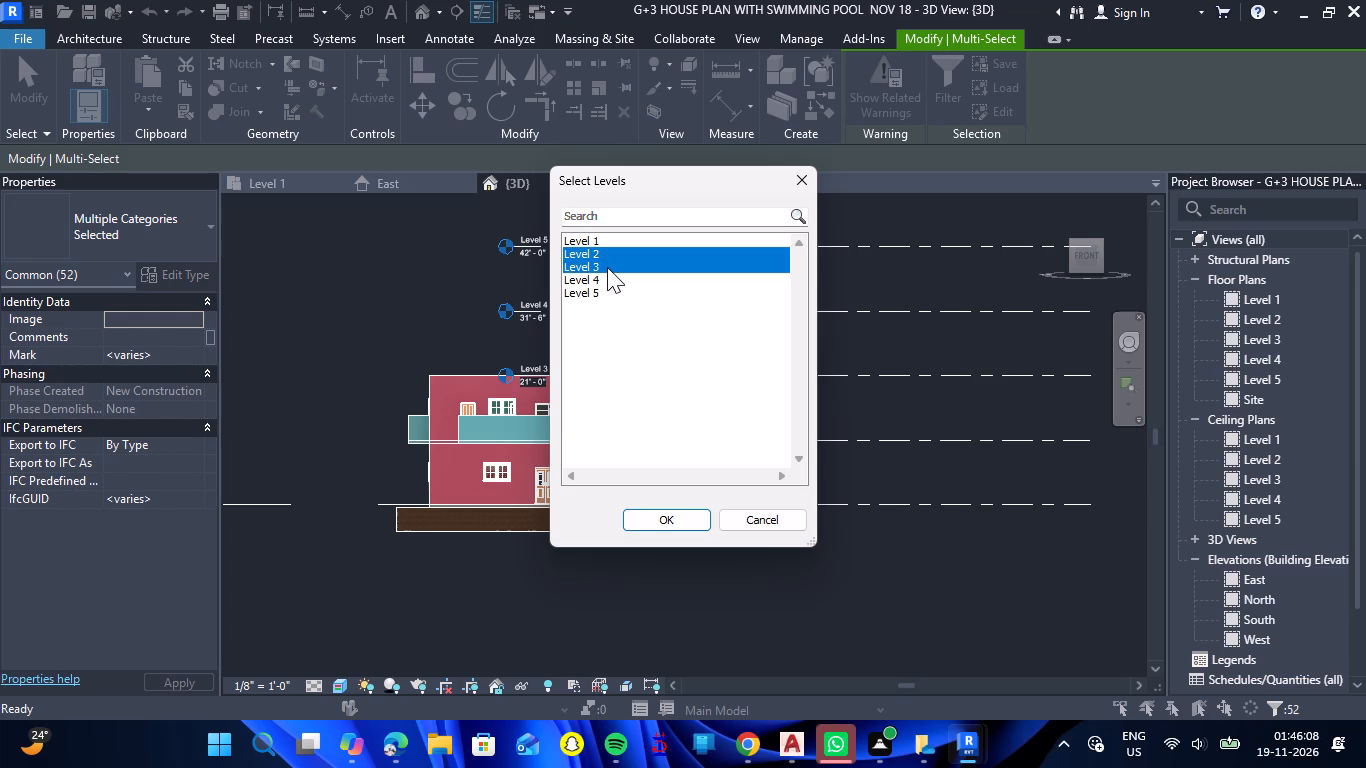
key("shift+Down")
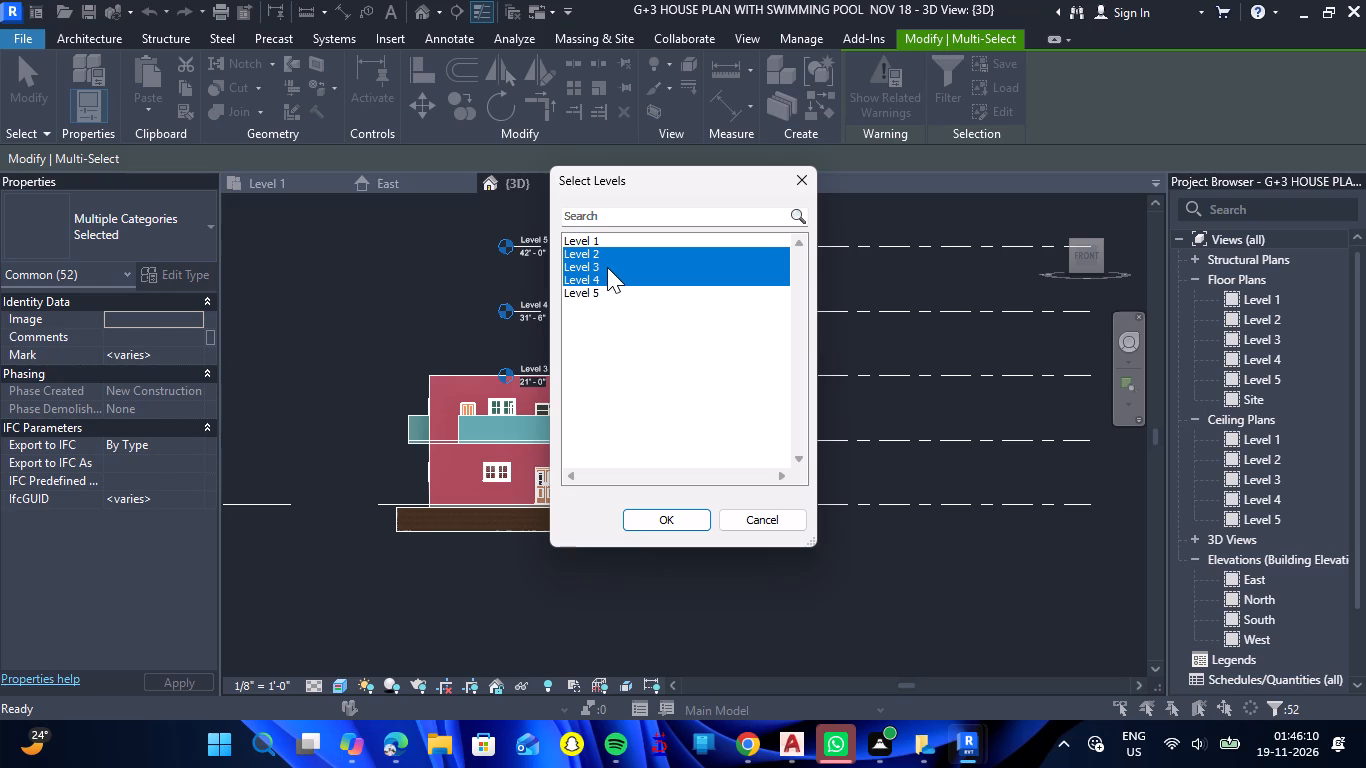
left_click(652, 511)
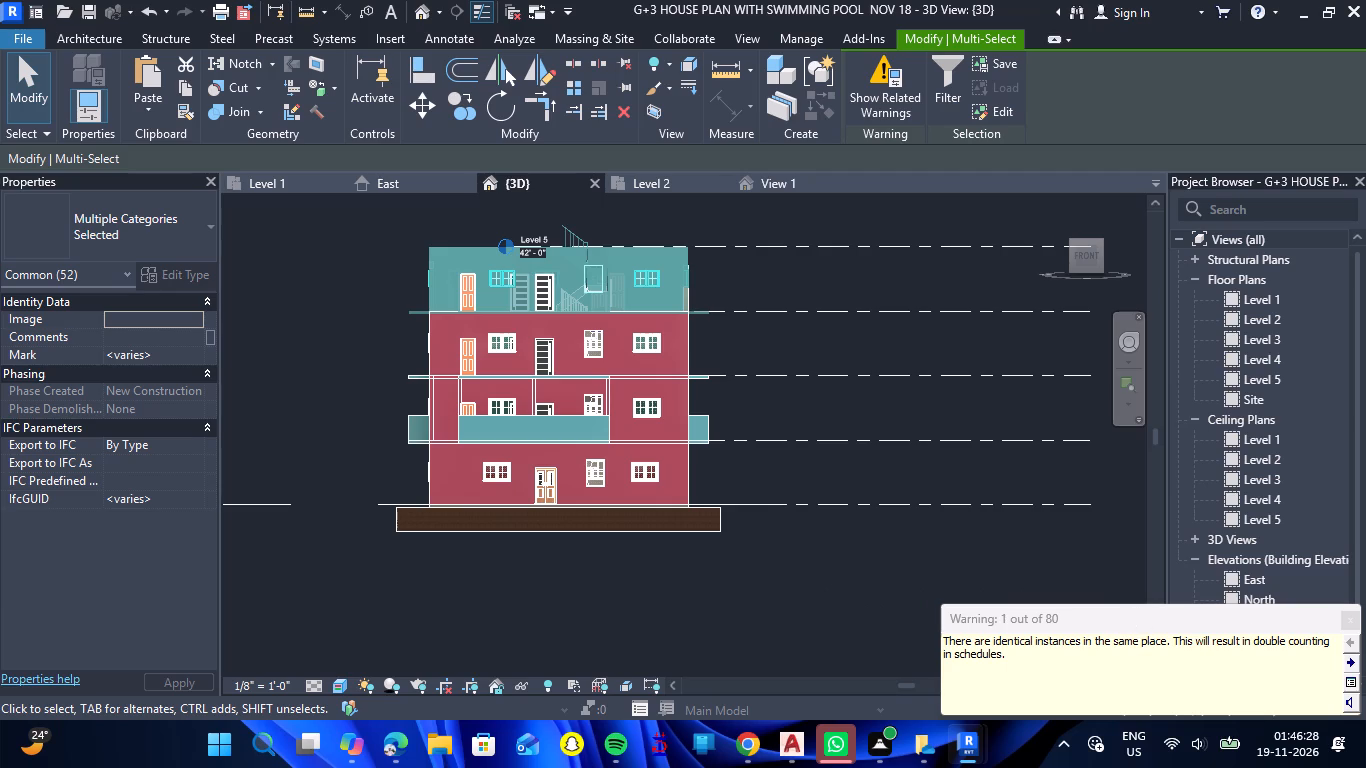
left_click(1349, 625)
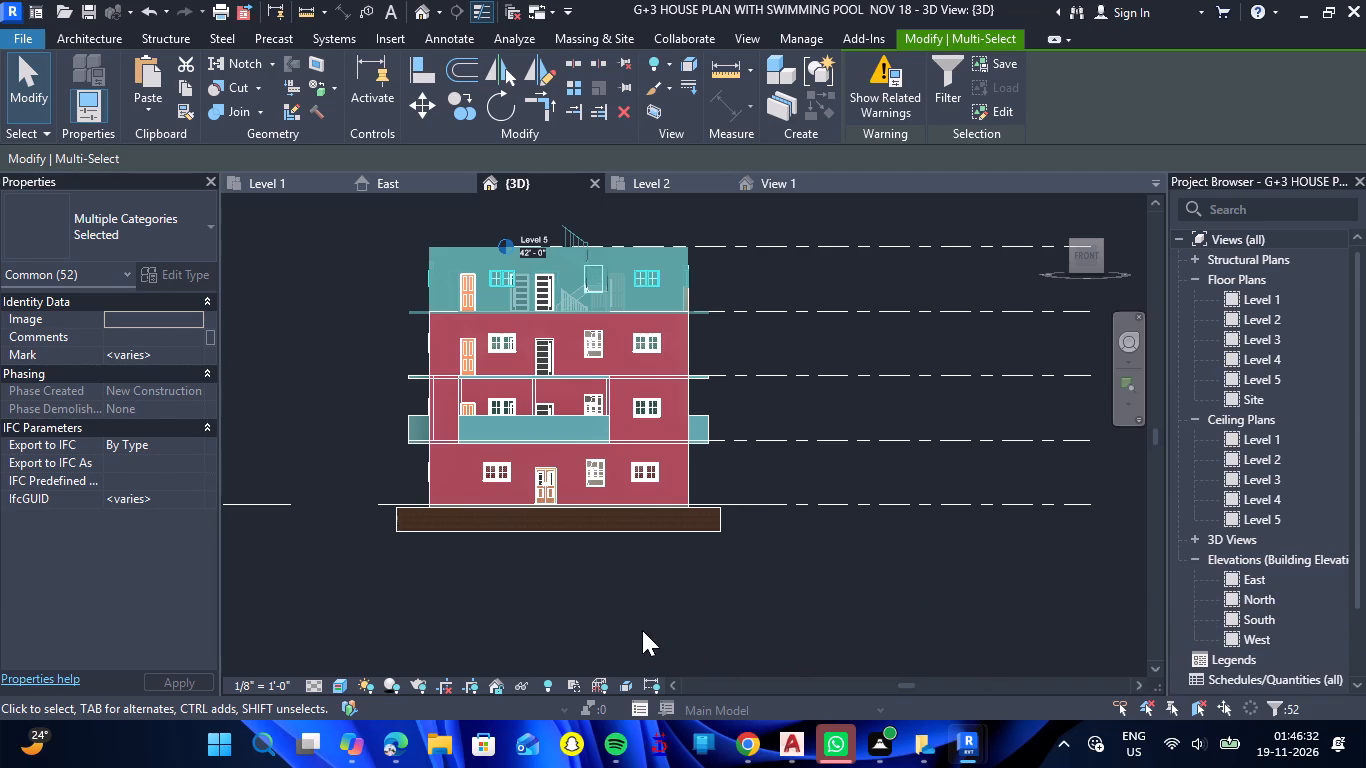
left_click(640, 620)
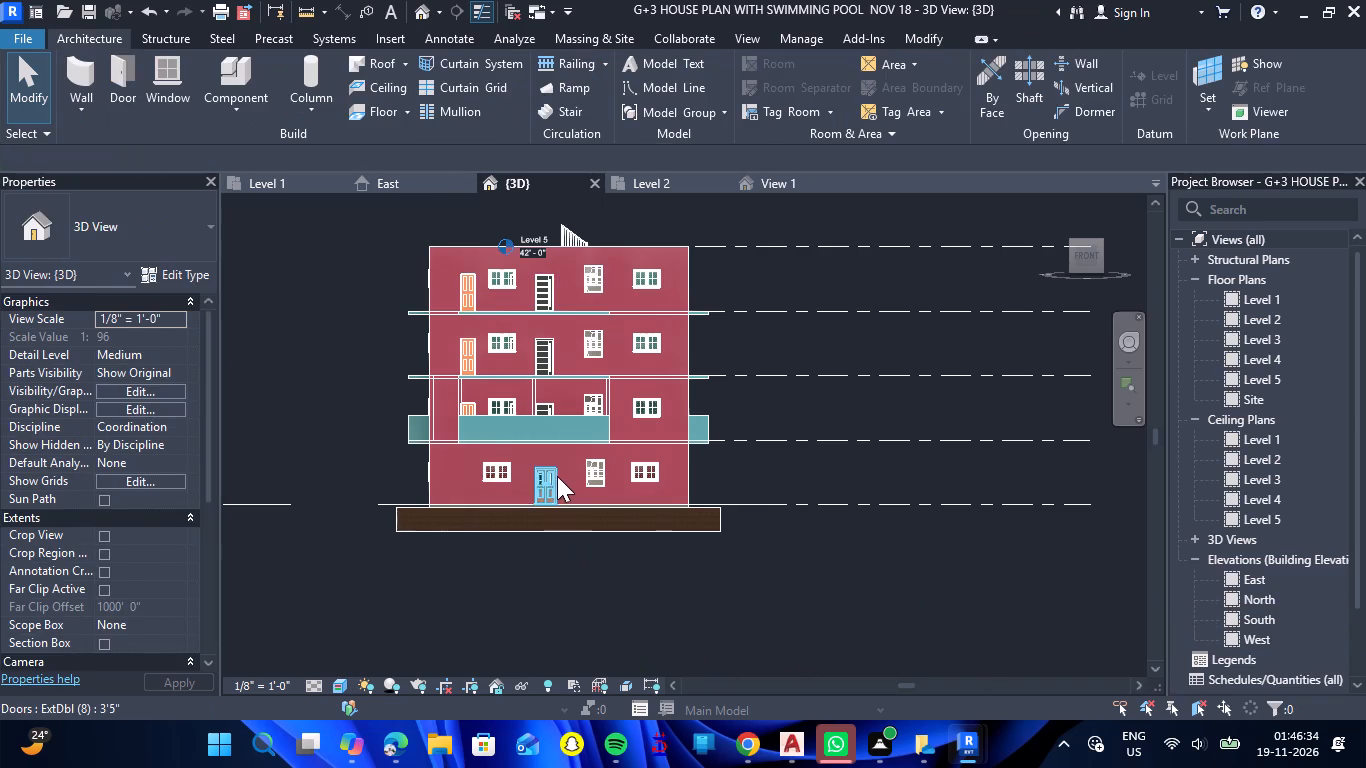
scroll(558, 474, "up", 4)
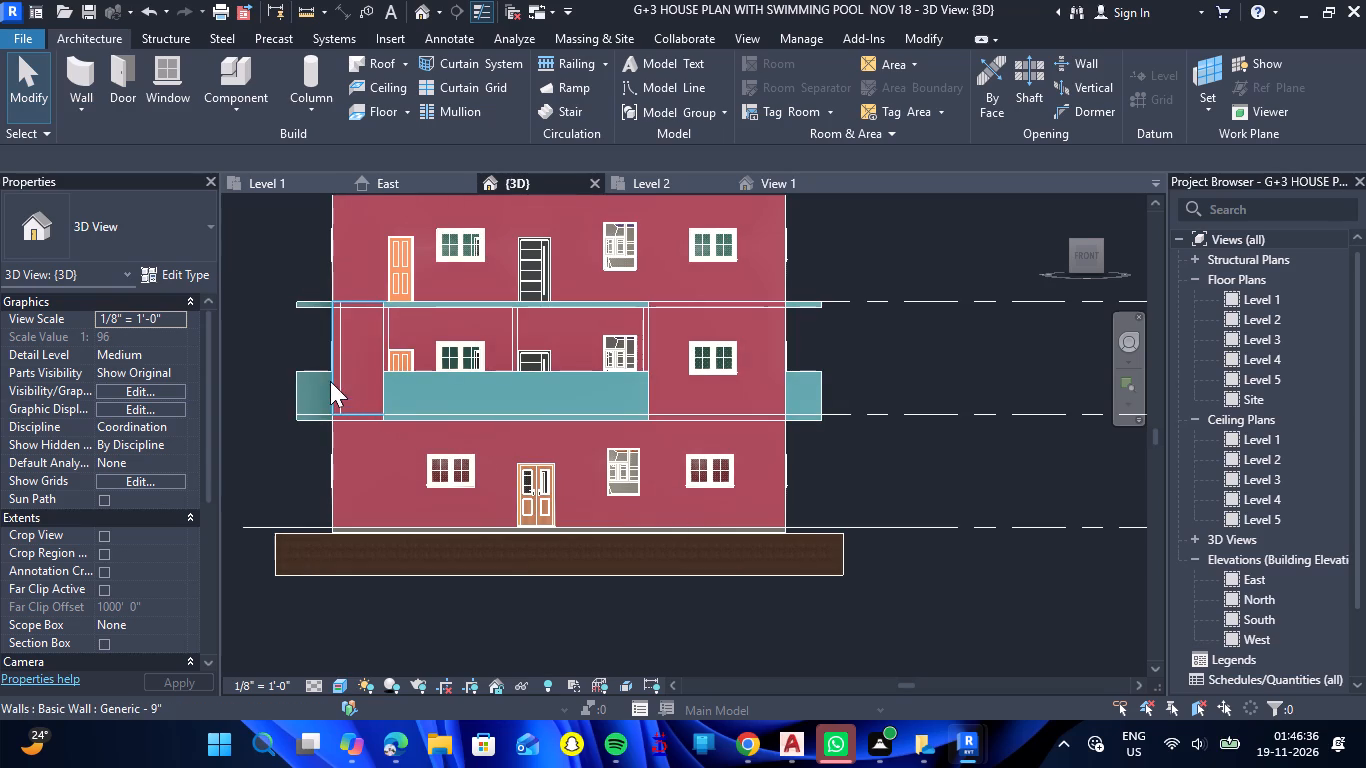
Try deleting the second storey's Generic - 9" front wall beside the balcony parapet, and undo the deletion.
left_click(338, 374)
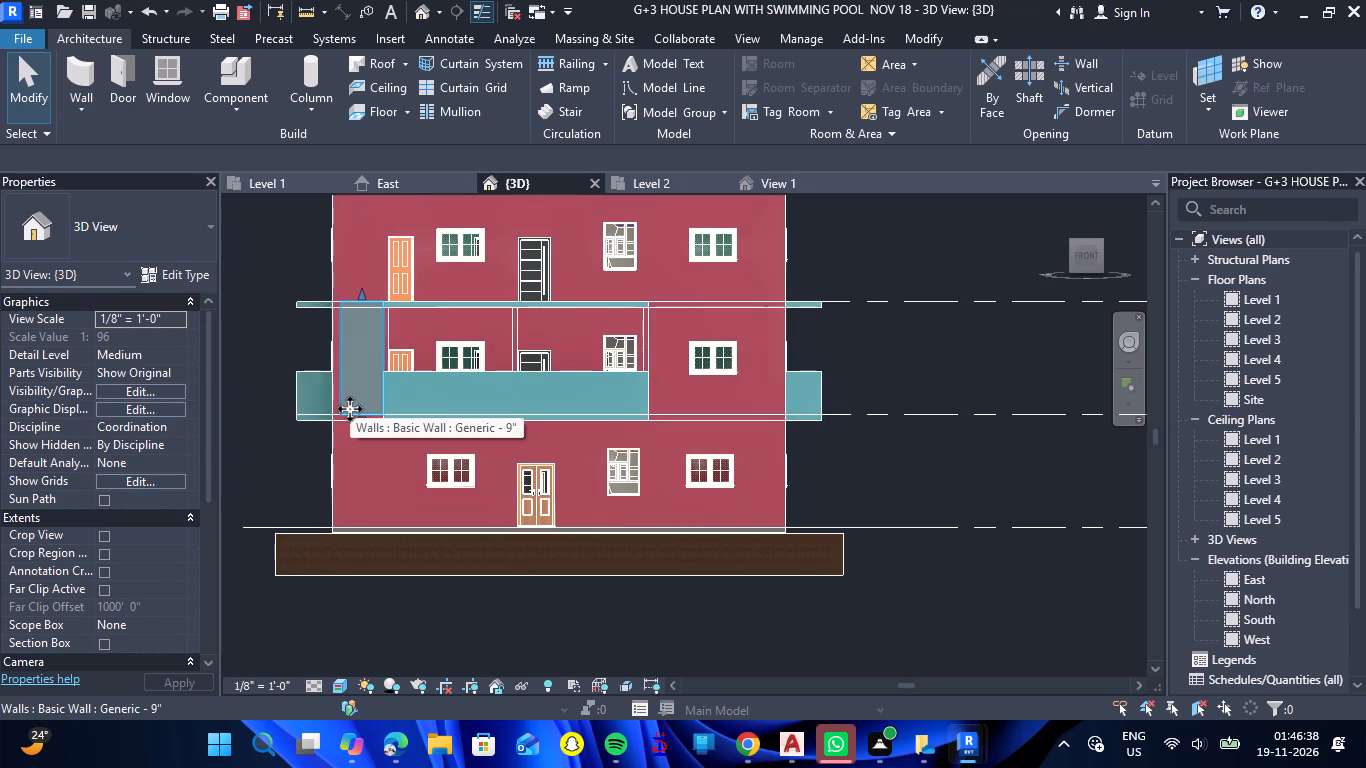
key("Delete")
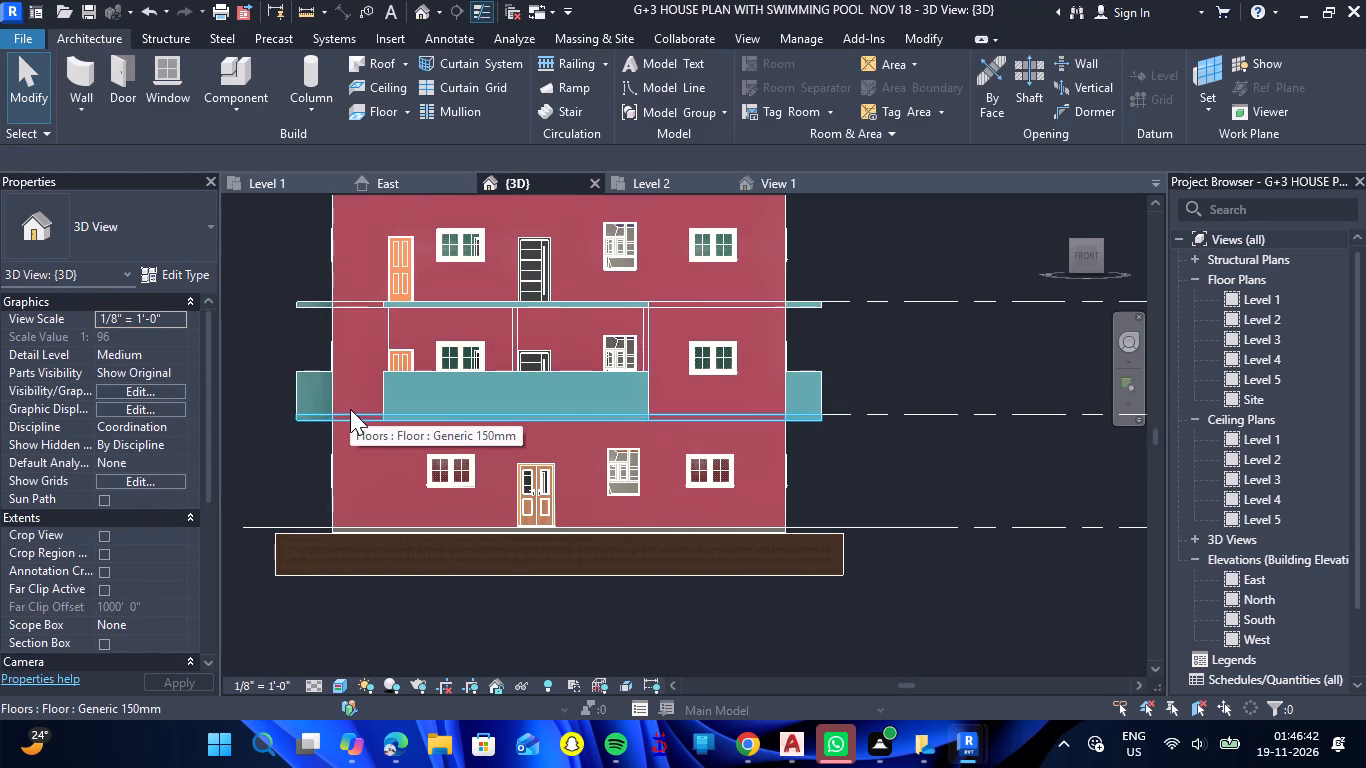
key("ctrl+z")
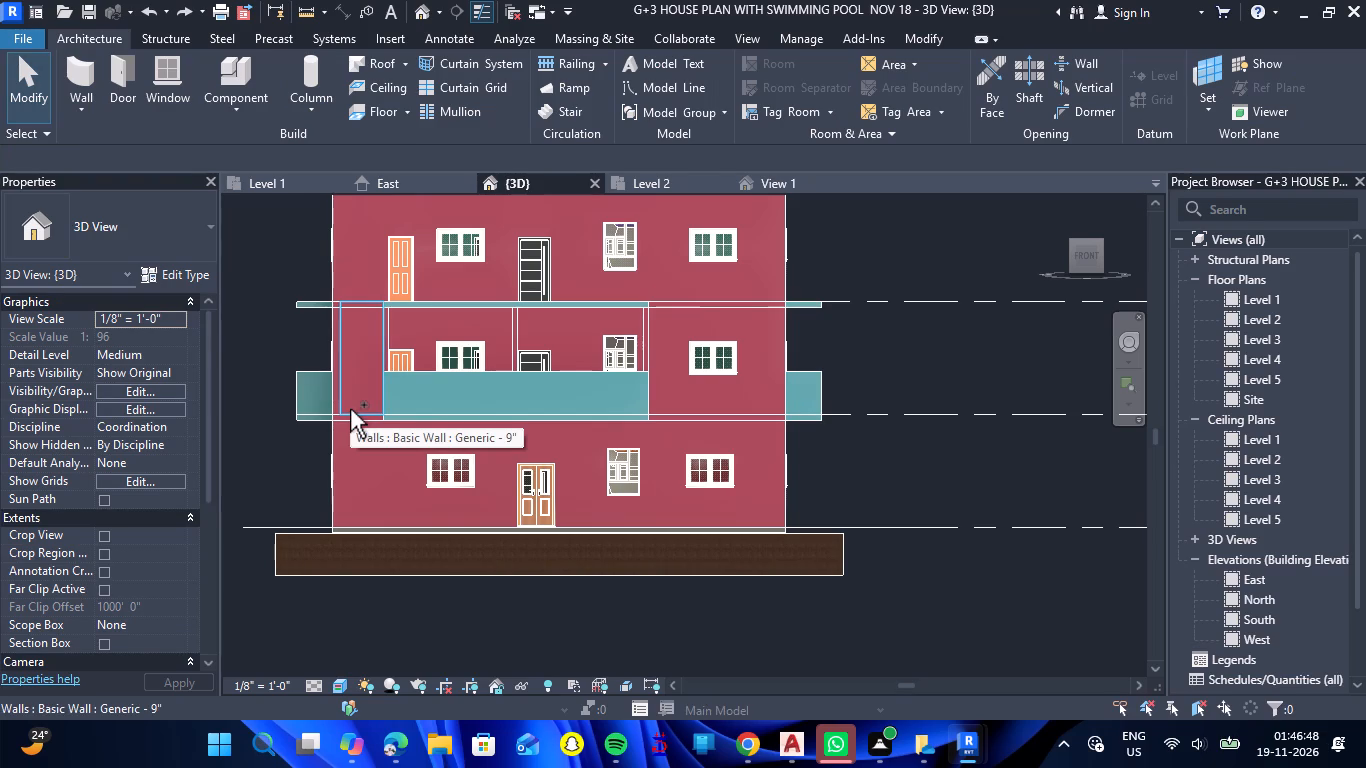
Undo the pasting of the second-storey copies onto the upper levels.
key("ctrl+z")
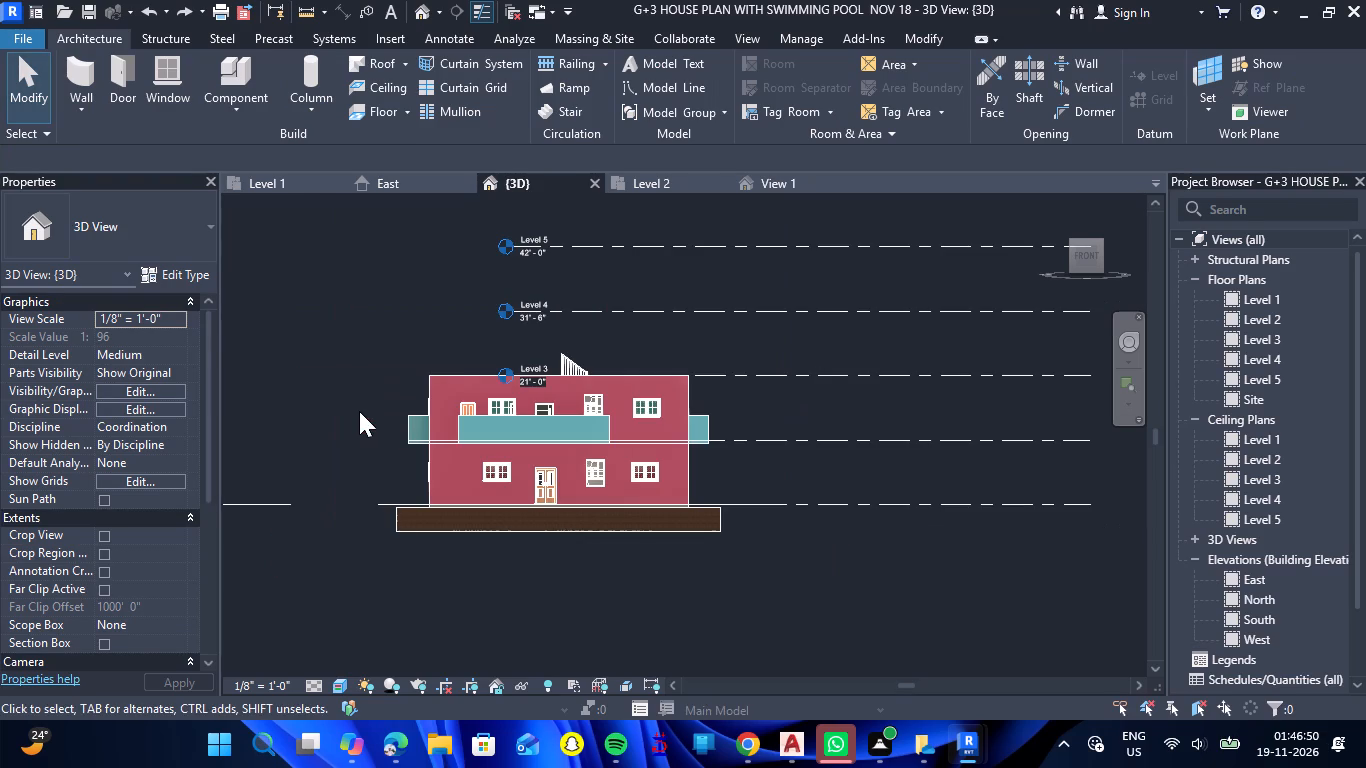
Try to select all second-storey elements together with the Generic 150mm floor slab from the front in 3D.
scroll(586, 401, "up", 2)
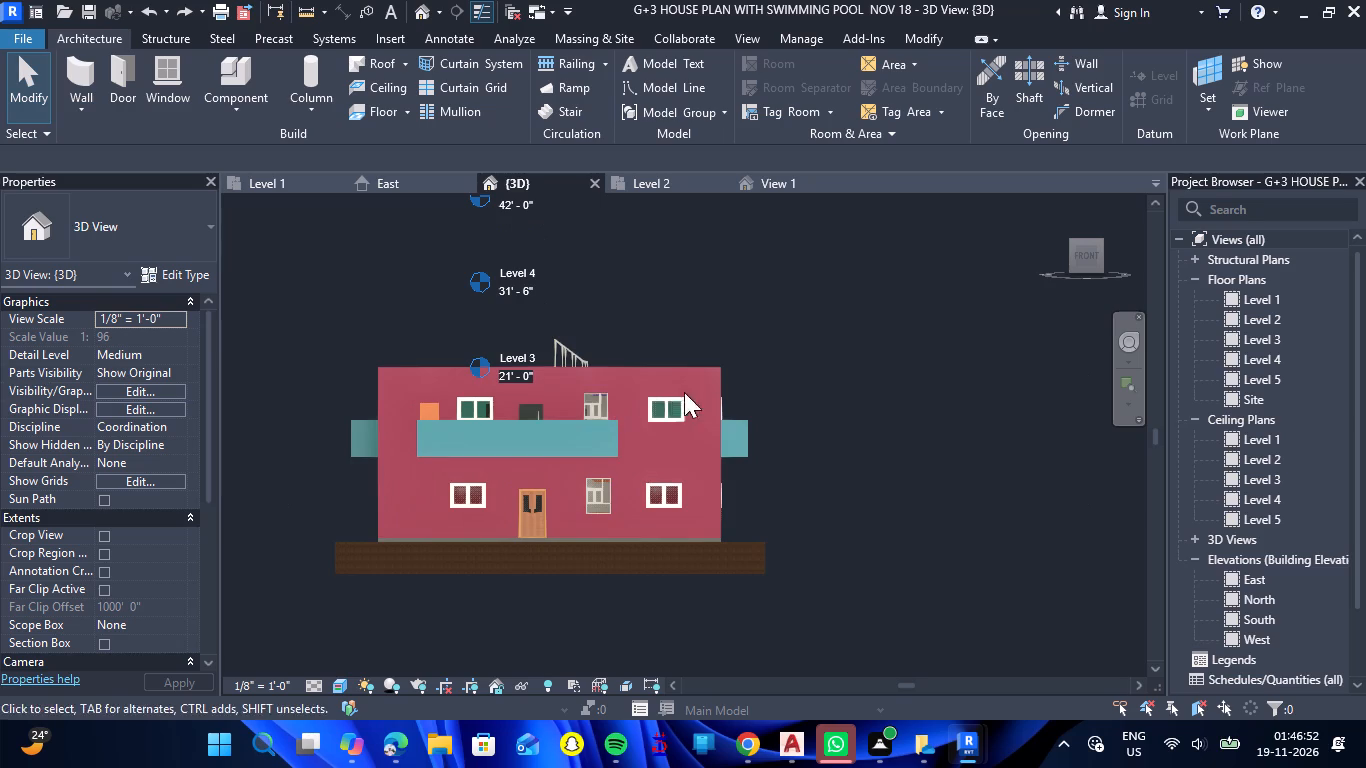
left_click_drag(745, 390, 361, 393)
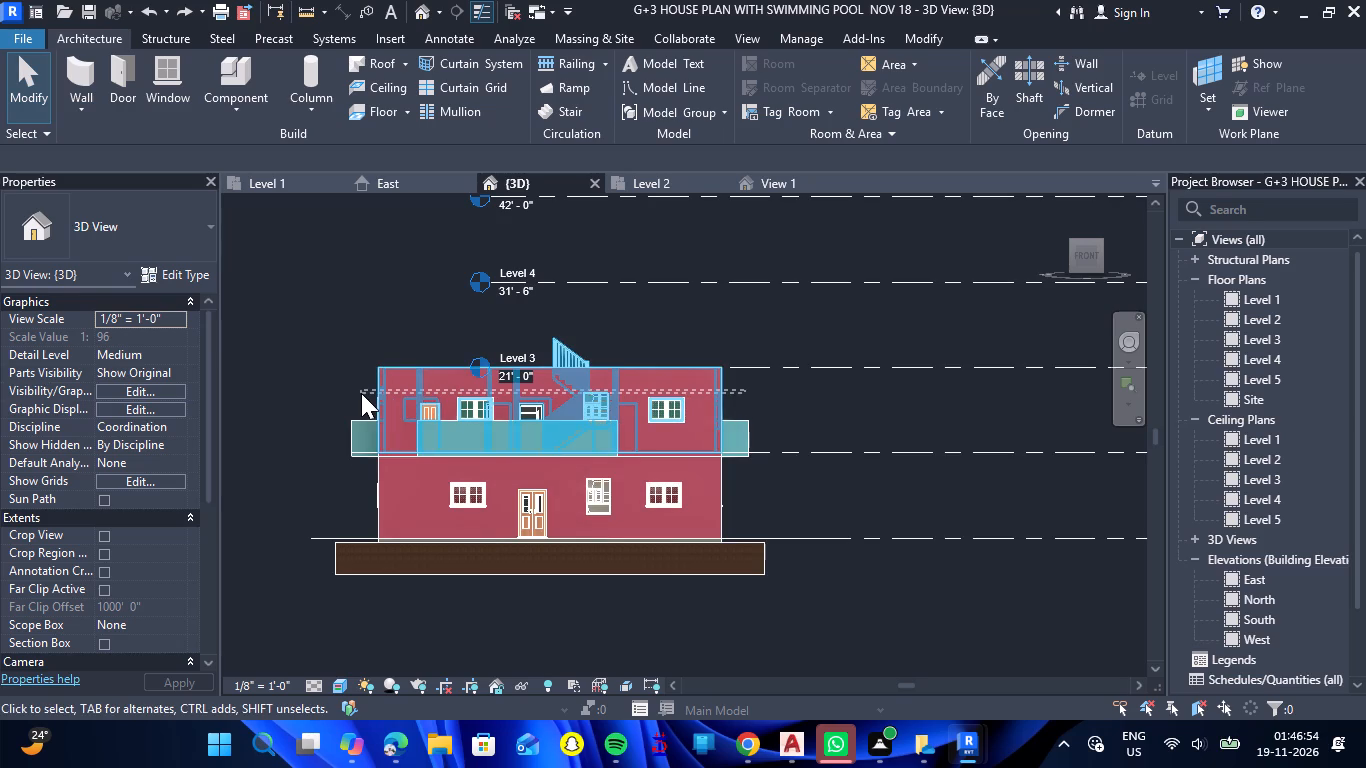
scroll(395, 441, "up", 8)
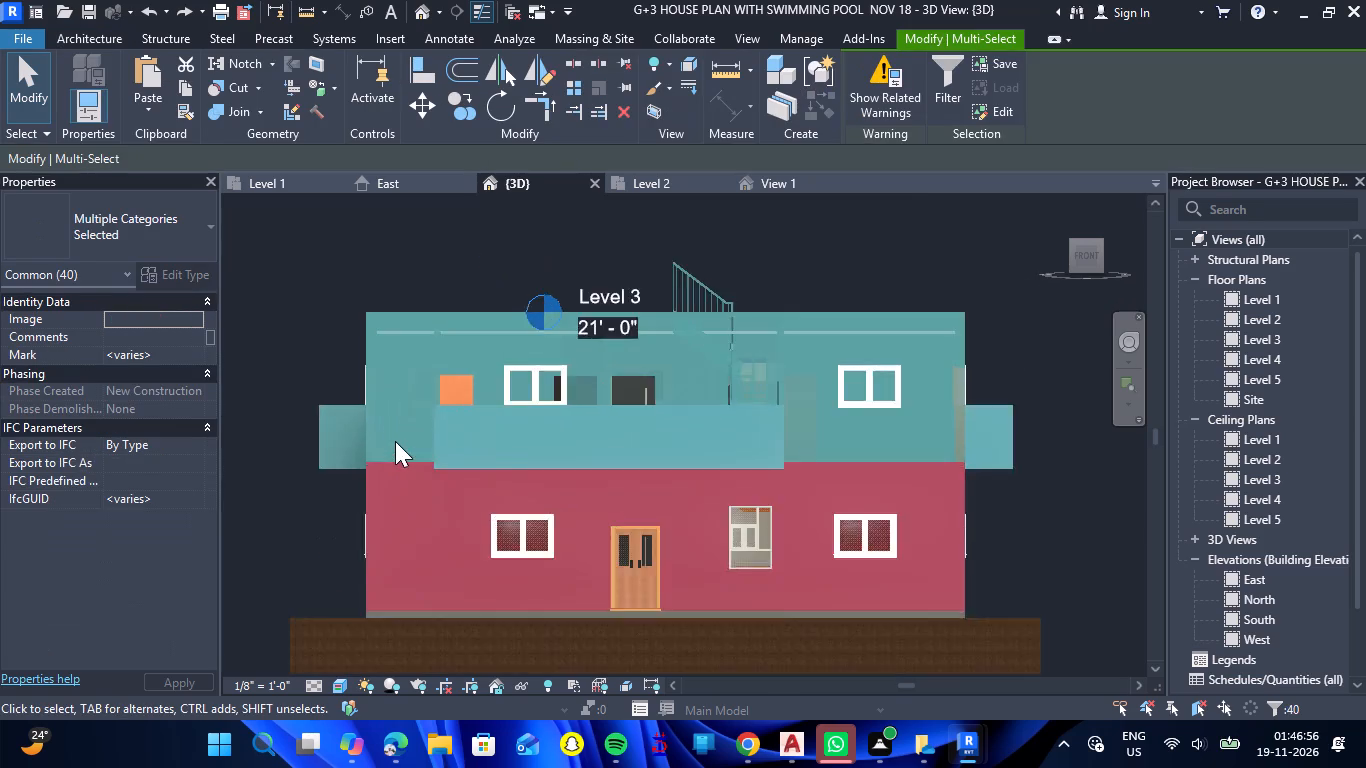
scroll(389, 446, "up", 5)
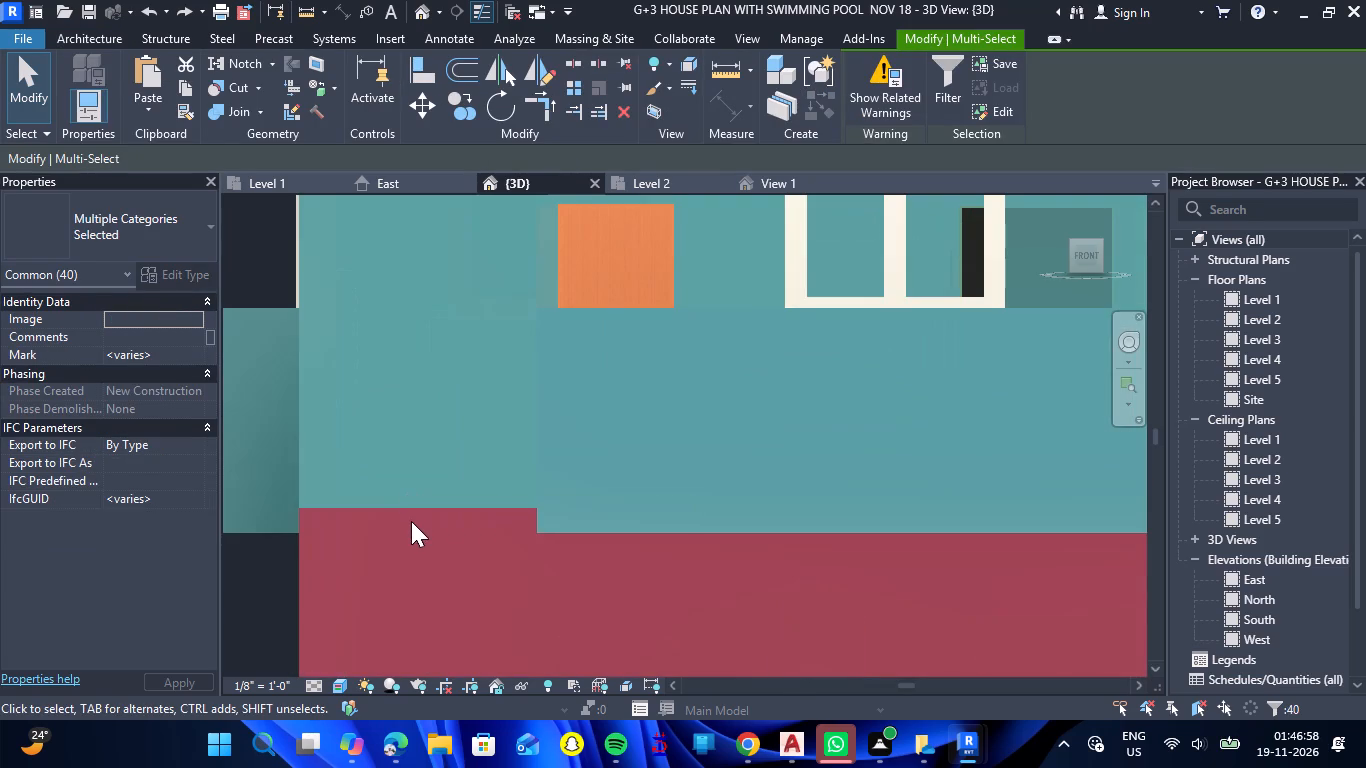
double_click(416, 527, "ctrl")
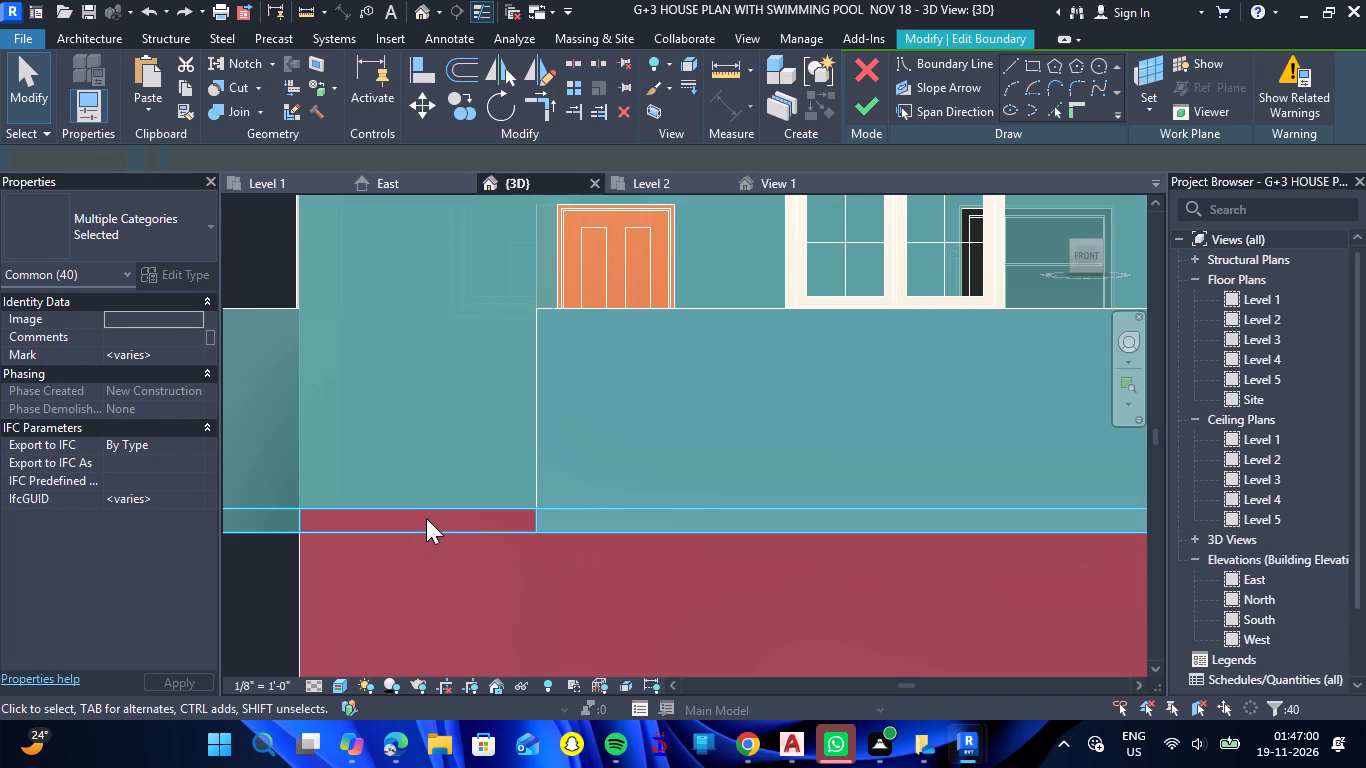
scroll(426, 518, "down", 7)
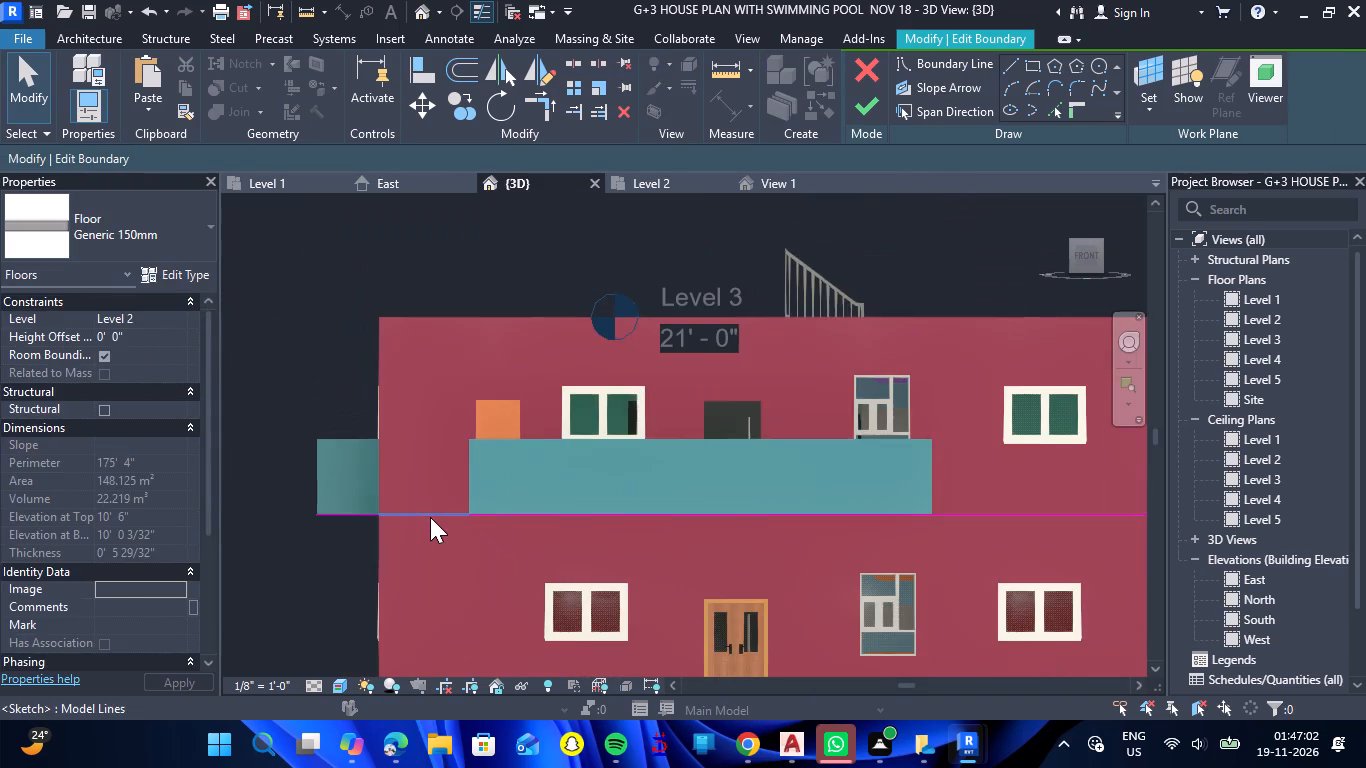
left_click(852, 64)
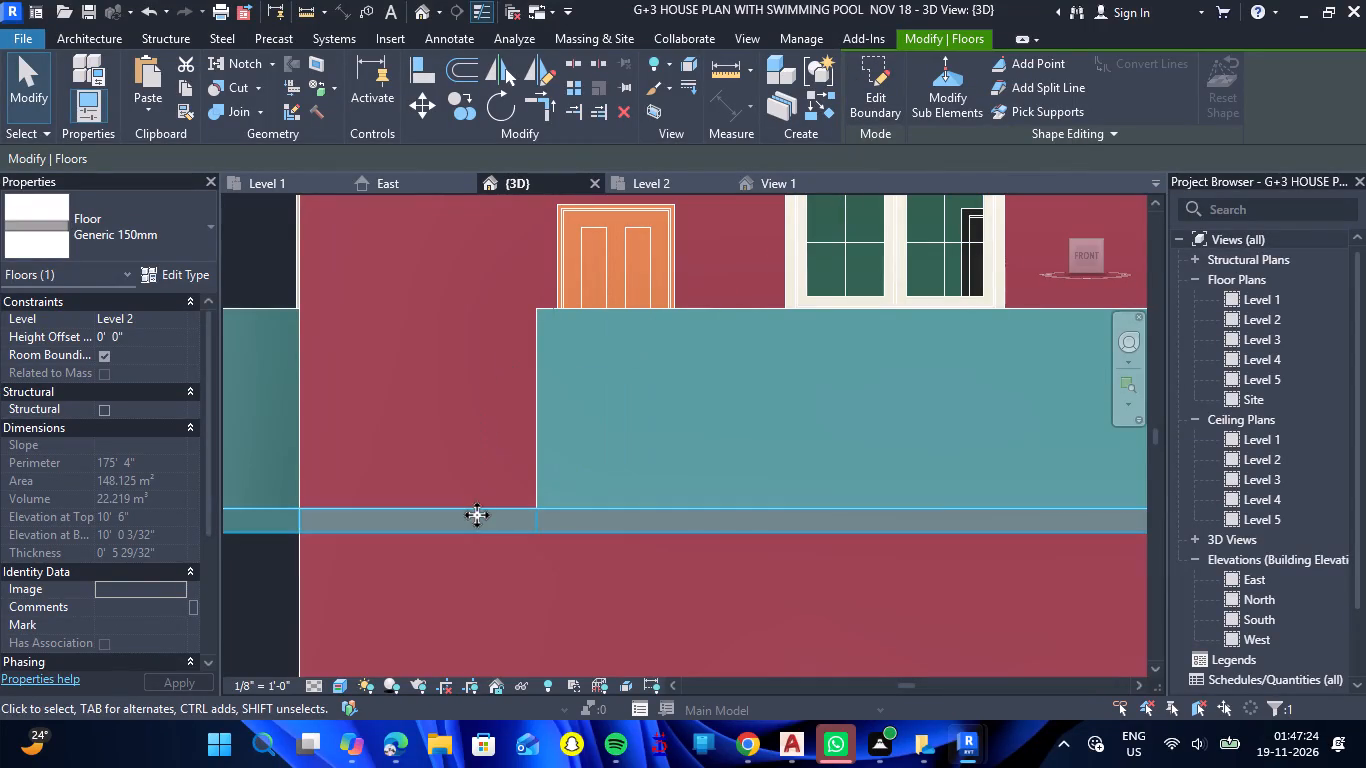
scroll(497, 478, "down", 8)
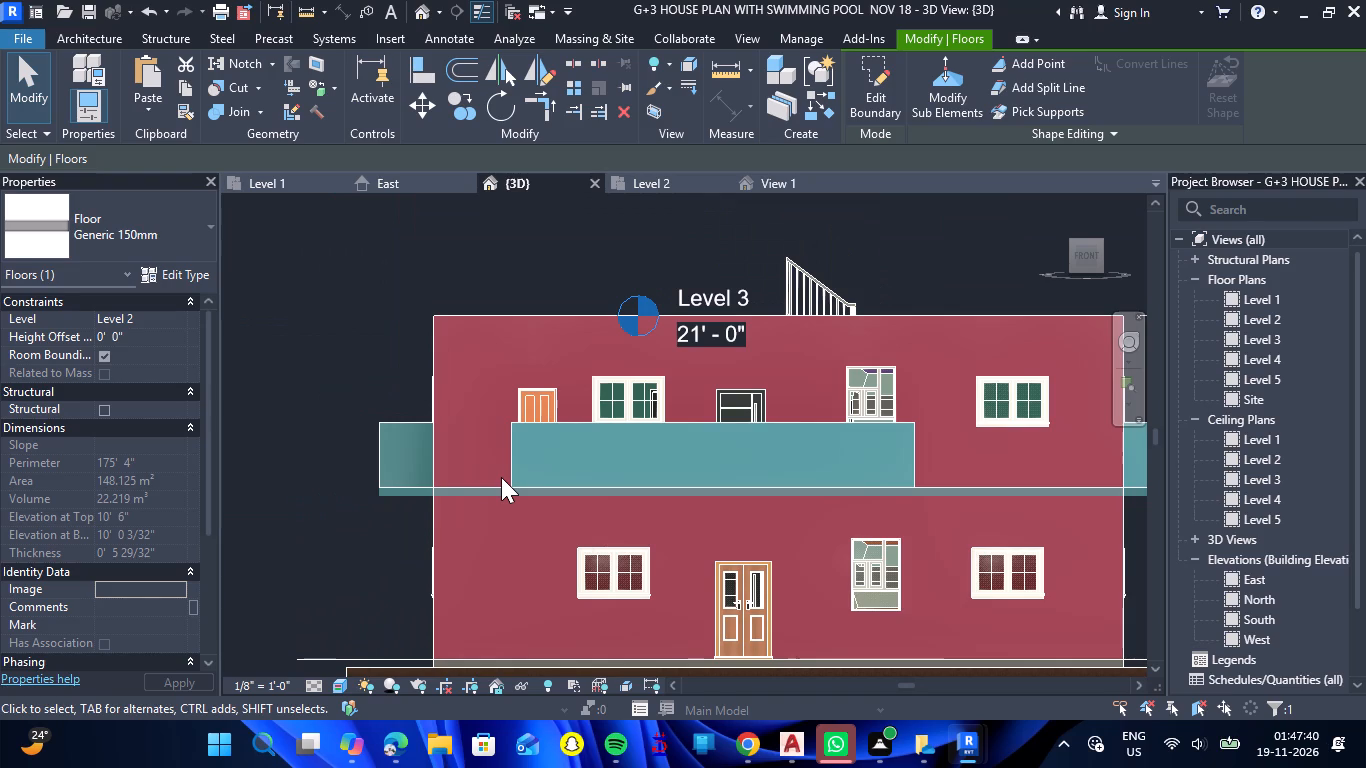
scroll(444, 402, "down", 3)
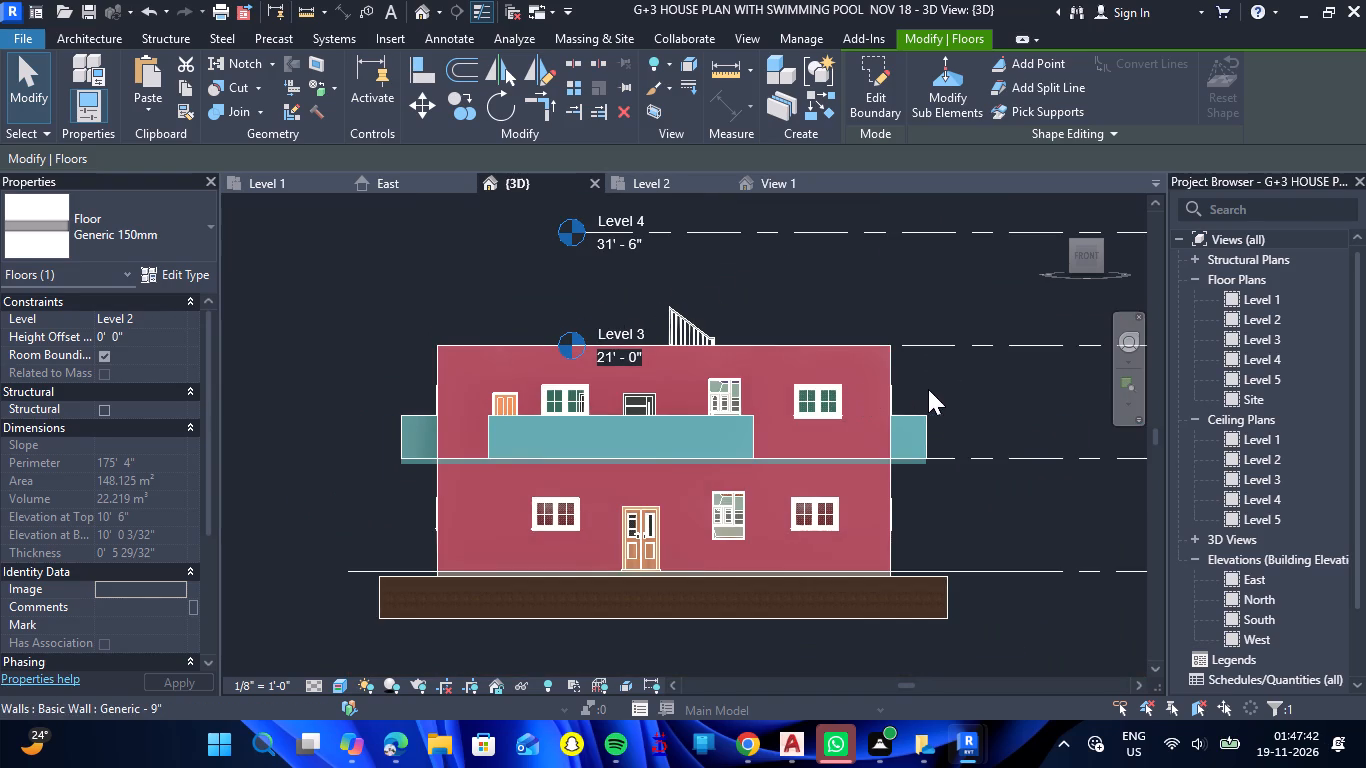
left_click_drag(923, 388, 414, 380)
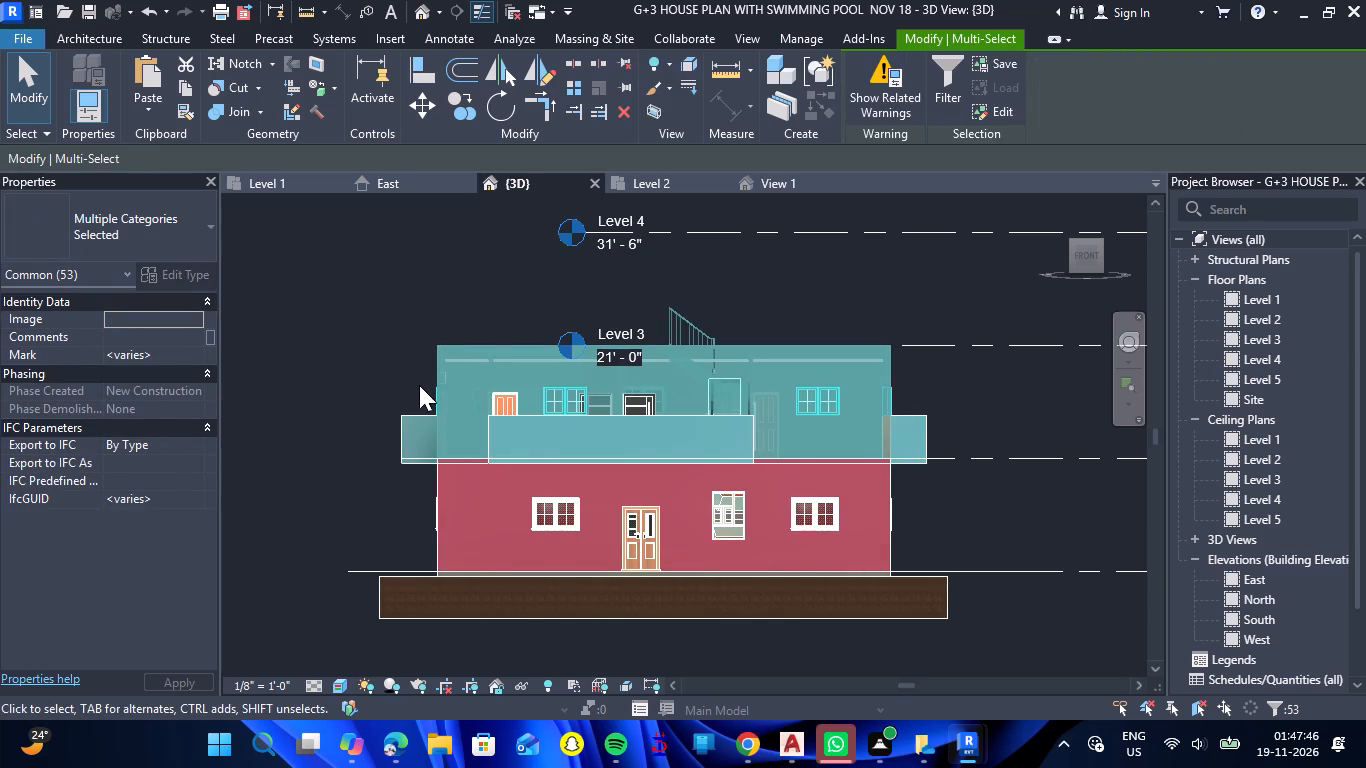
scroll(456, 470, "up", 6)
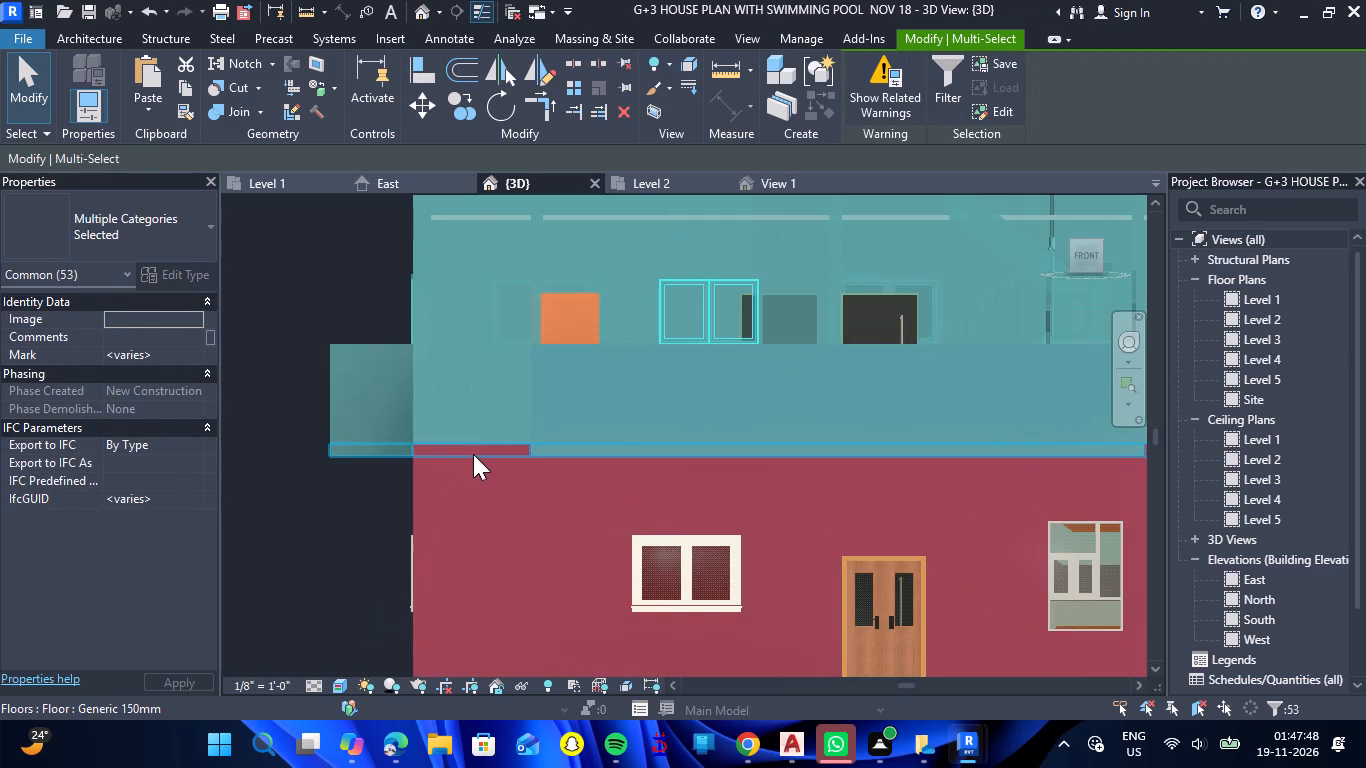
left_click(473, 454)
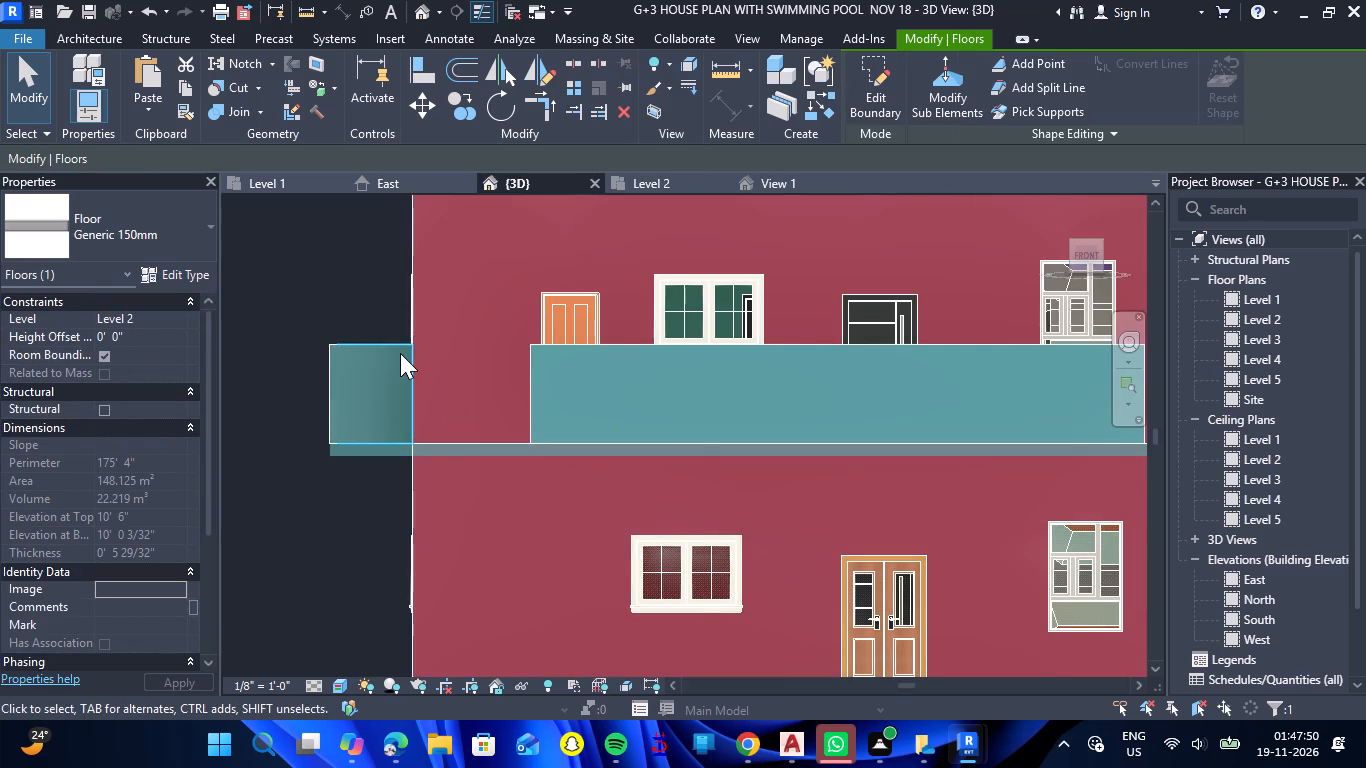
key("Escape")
In the East elevation, select the second storey's walls, doors, windows, ceilings, stair and railing, and add its Generic 150mm floor slab.
left_click(391, 191)
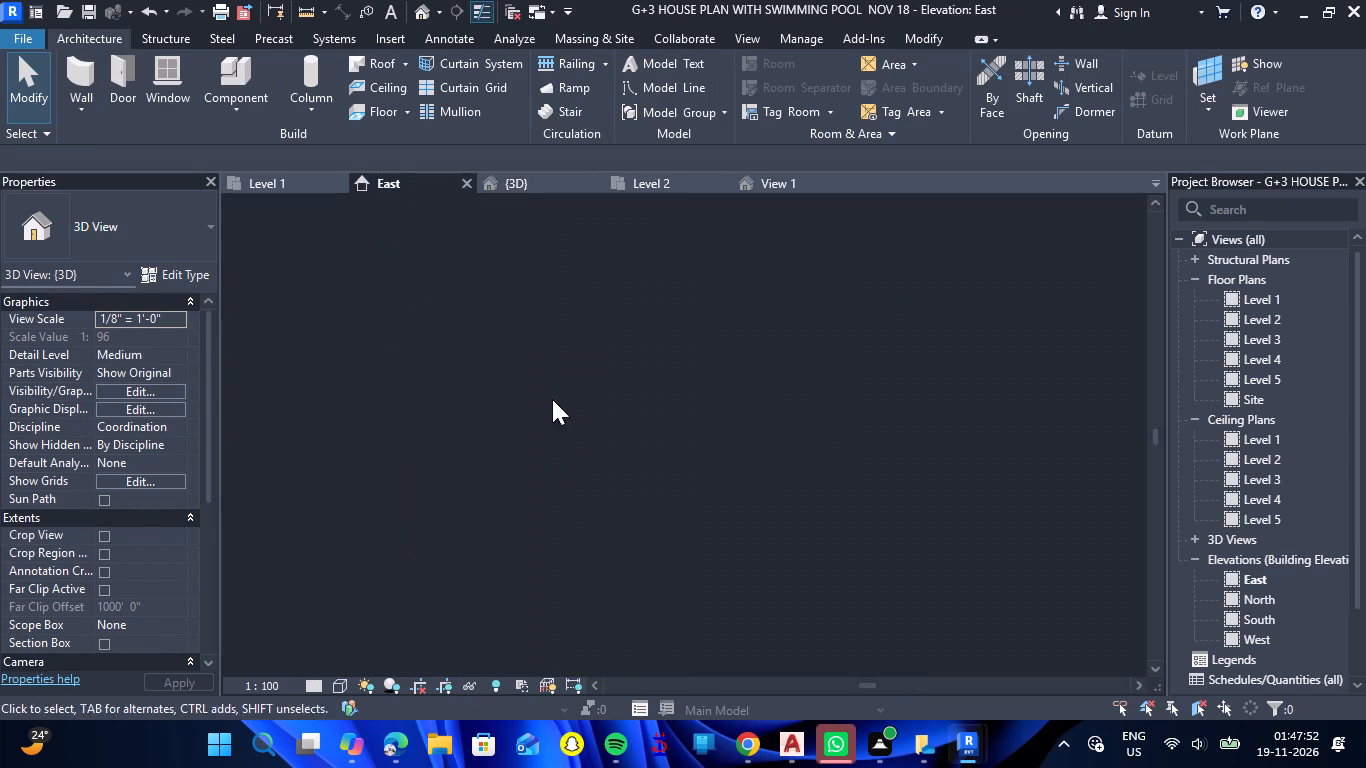
scroll(750, 417, "up", 4)
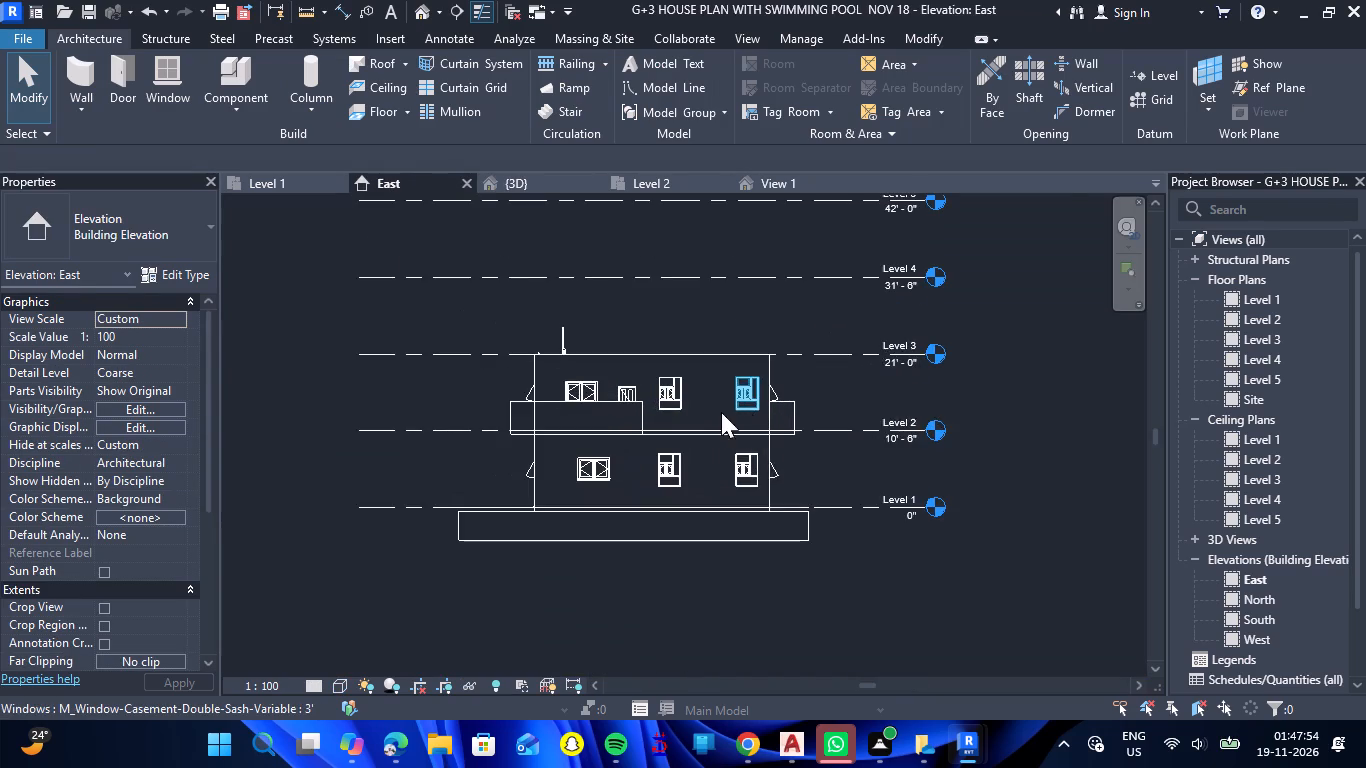
scroll(698, 406, "up", 3)
left_click_drag(880, 392, 499, 391)
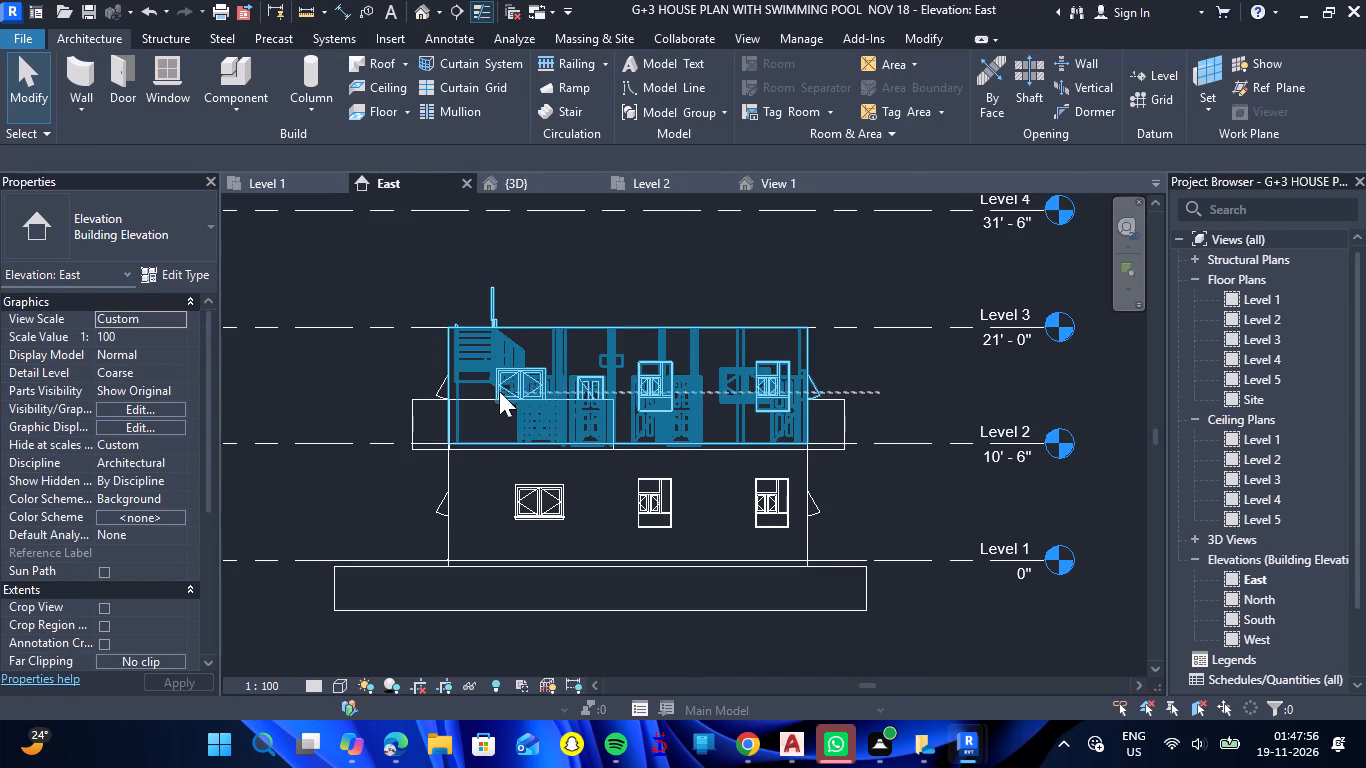
left_click_drag(499, 391, 406, 381)
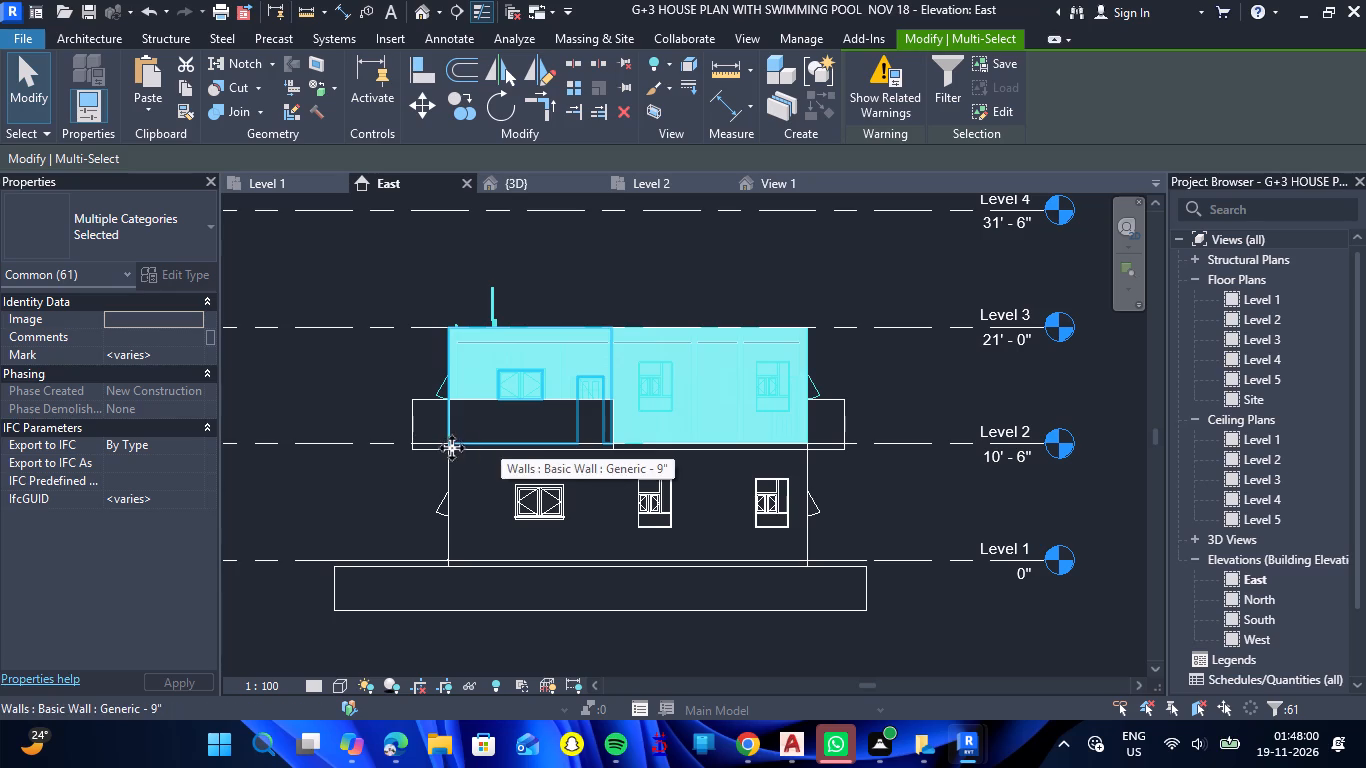
scroll(427, 455, "up", 2)
left_click(427, 455, "ctrl")
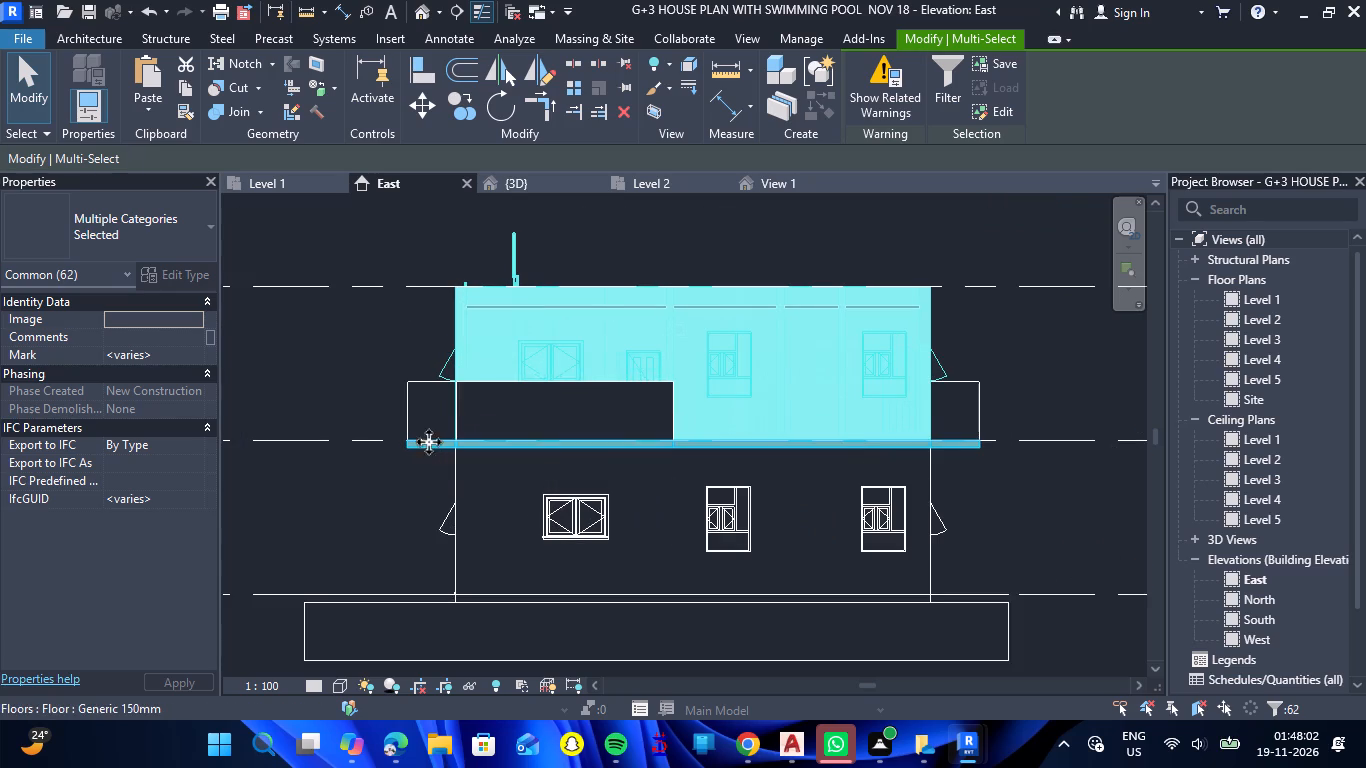
Add the Generic - 4" balcony parapet walls along the east facade and at both of its ends to the selection.
left_click(427, 388, "ctrl")
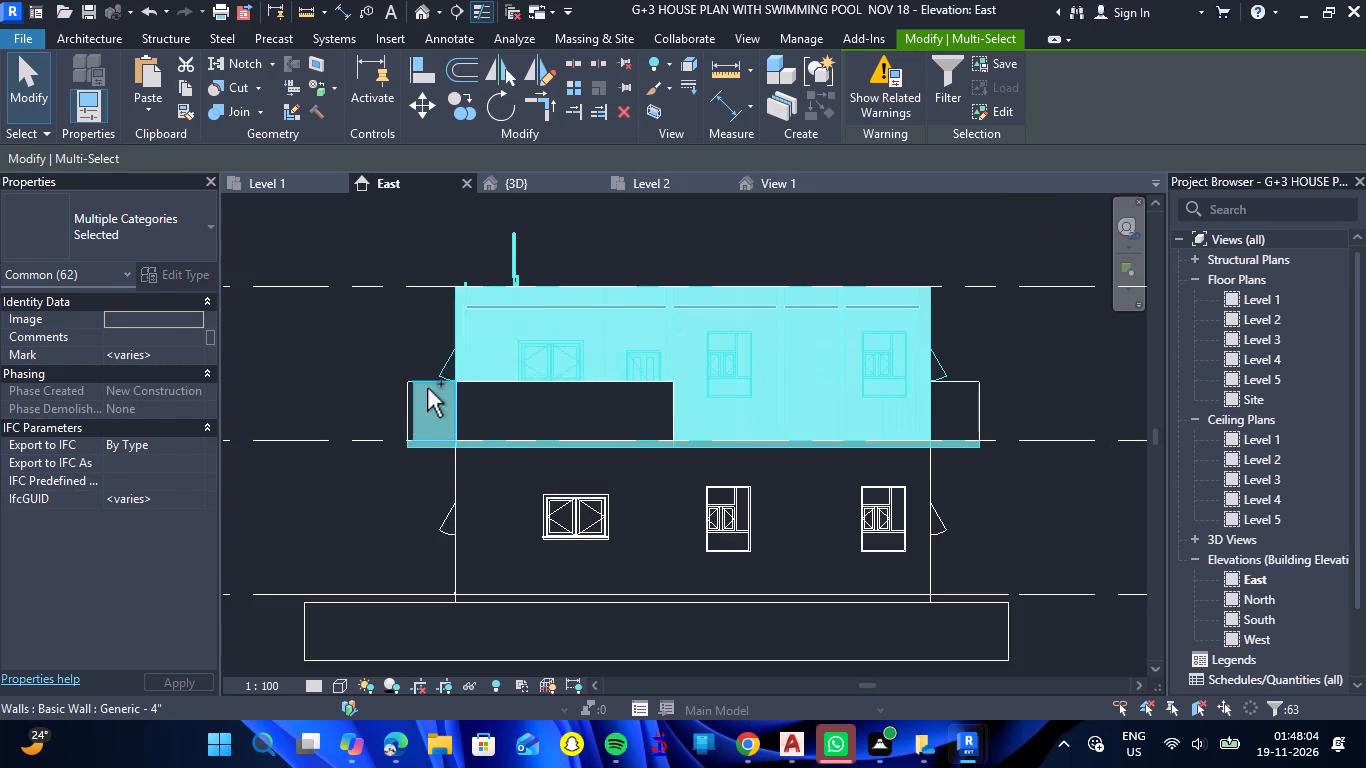
scroll(406, 411, "up", 7)
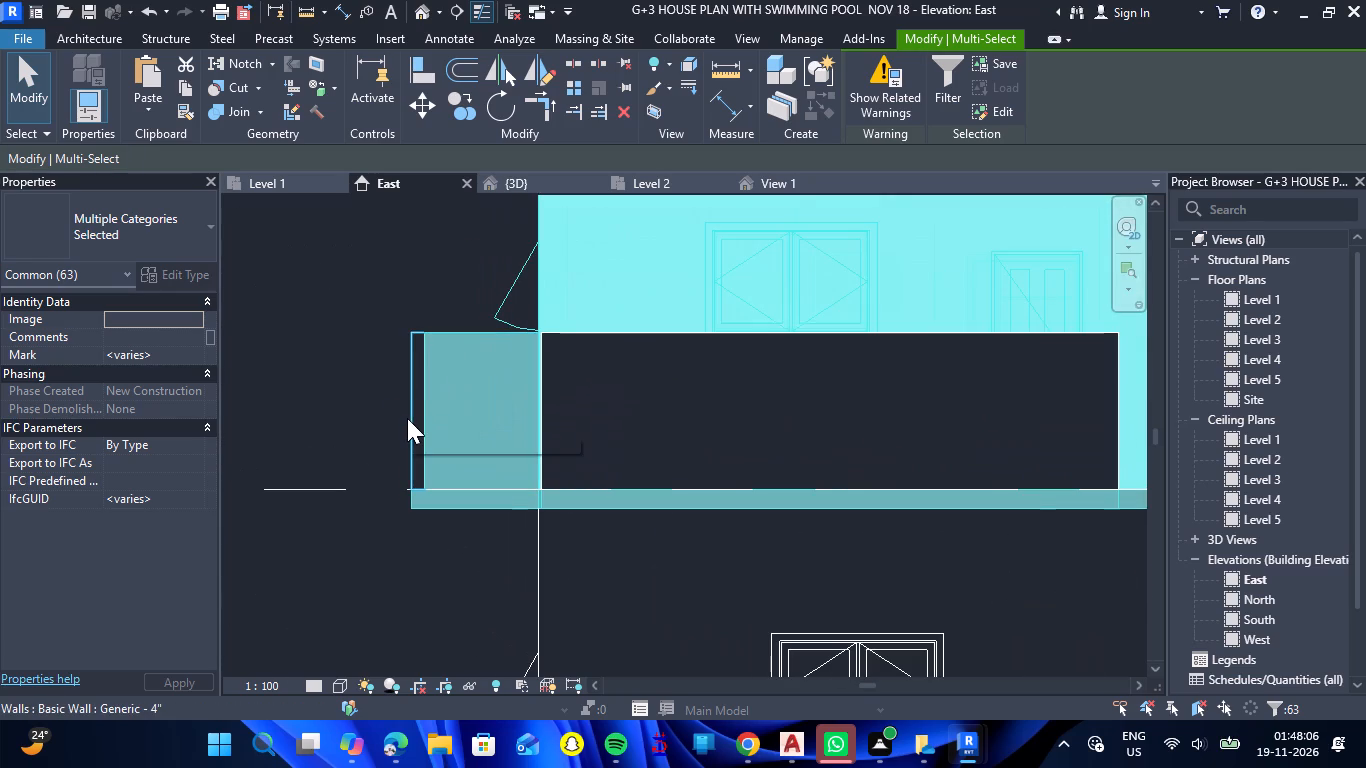
left_click(407, 418, "ctrl")
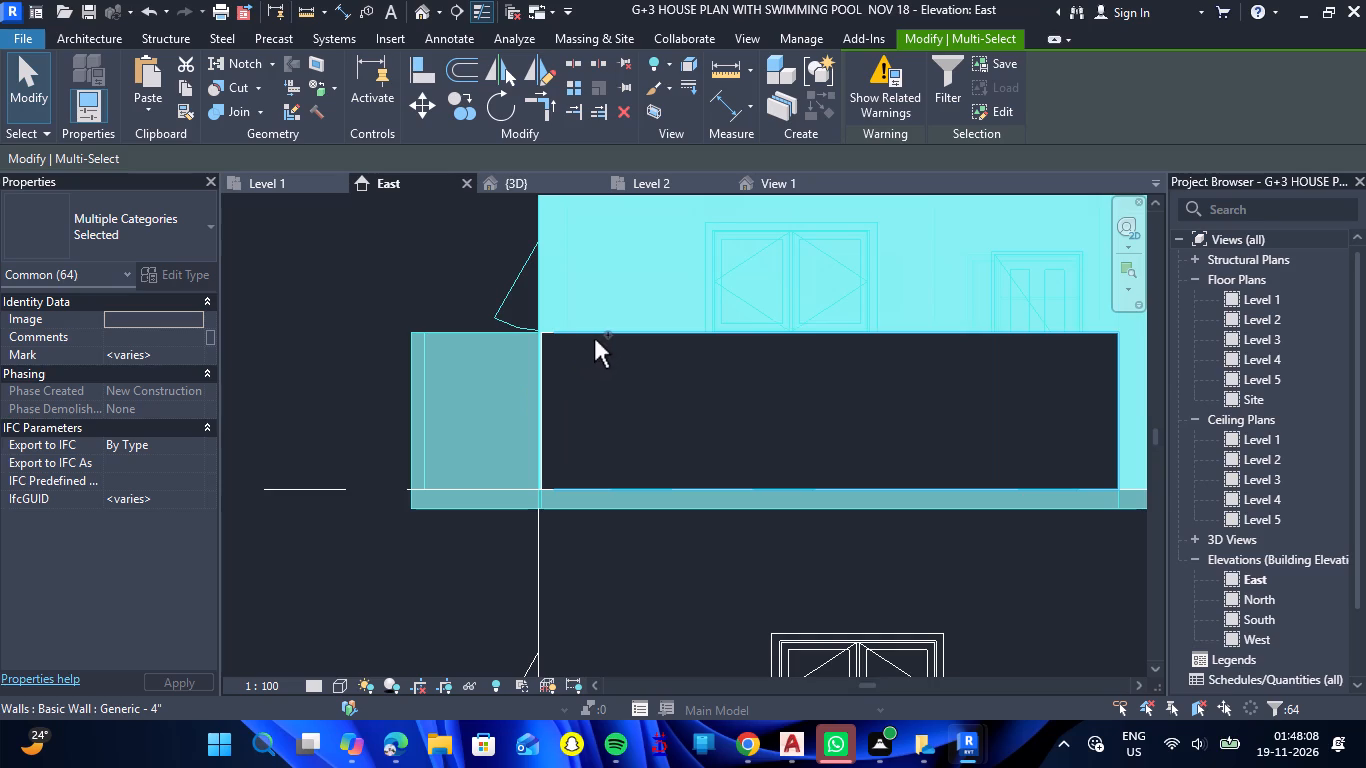
left_click(595, 338, "ctrl")
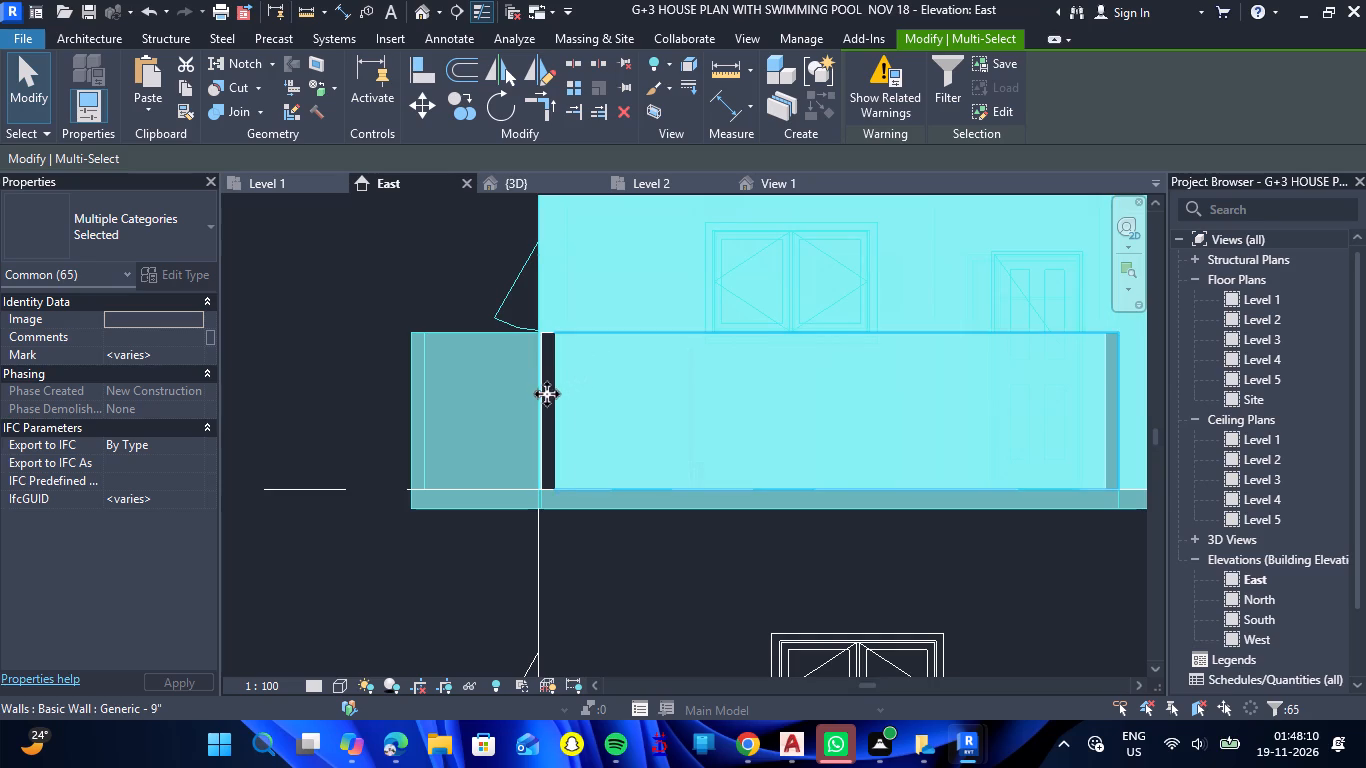
scroll(549, 448, "up", 8)
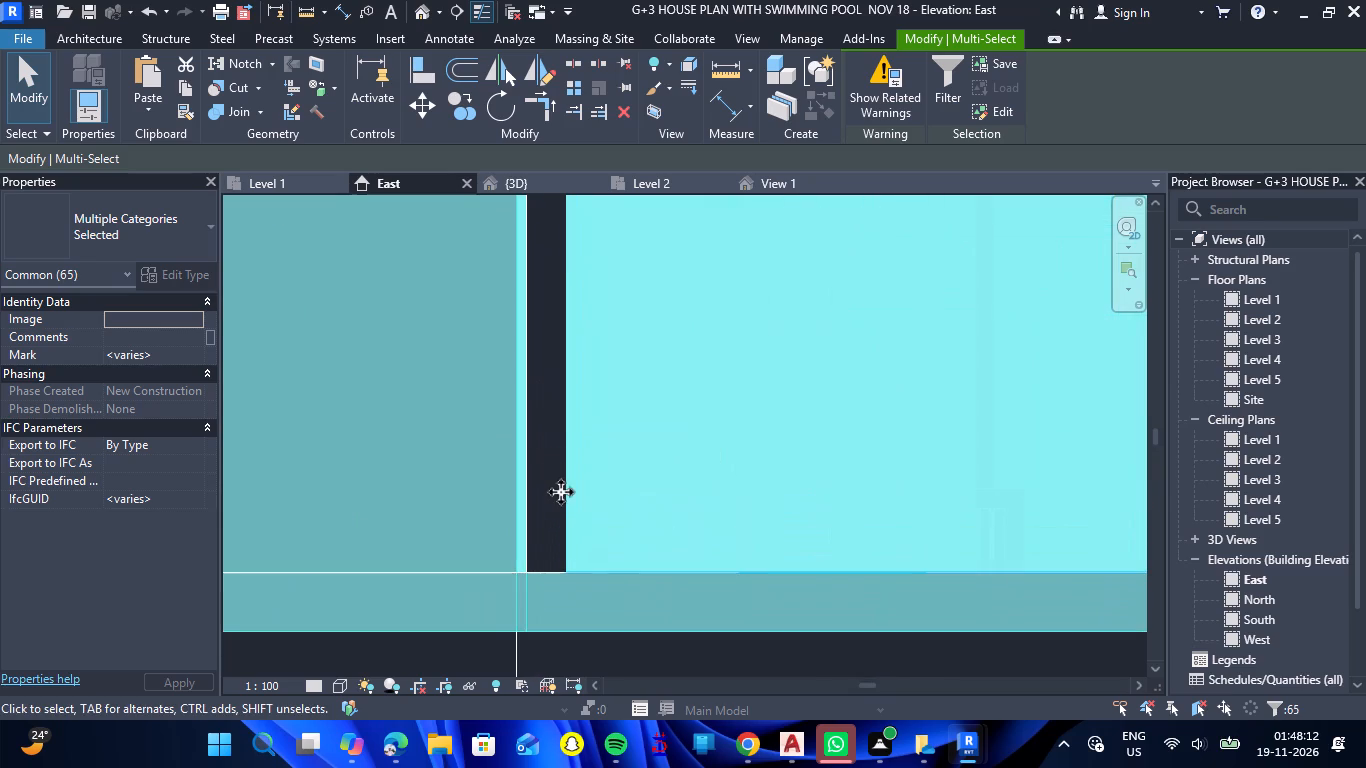
left_click(536, 560, "ctrl")
scroll(560, 526, "down", 7)
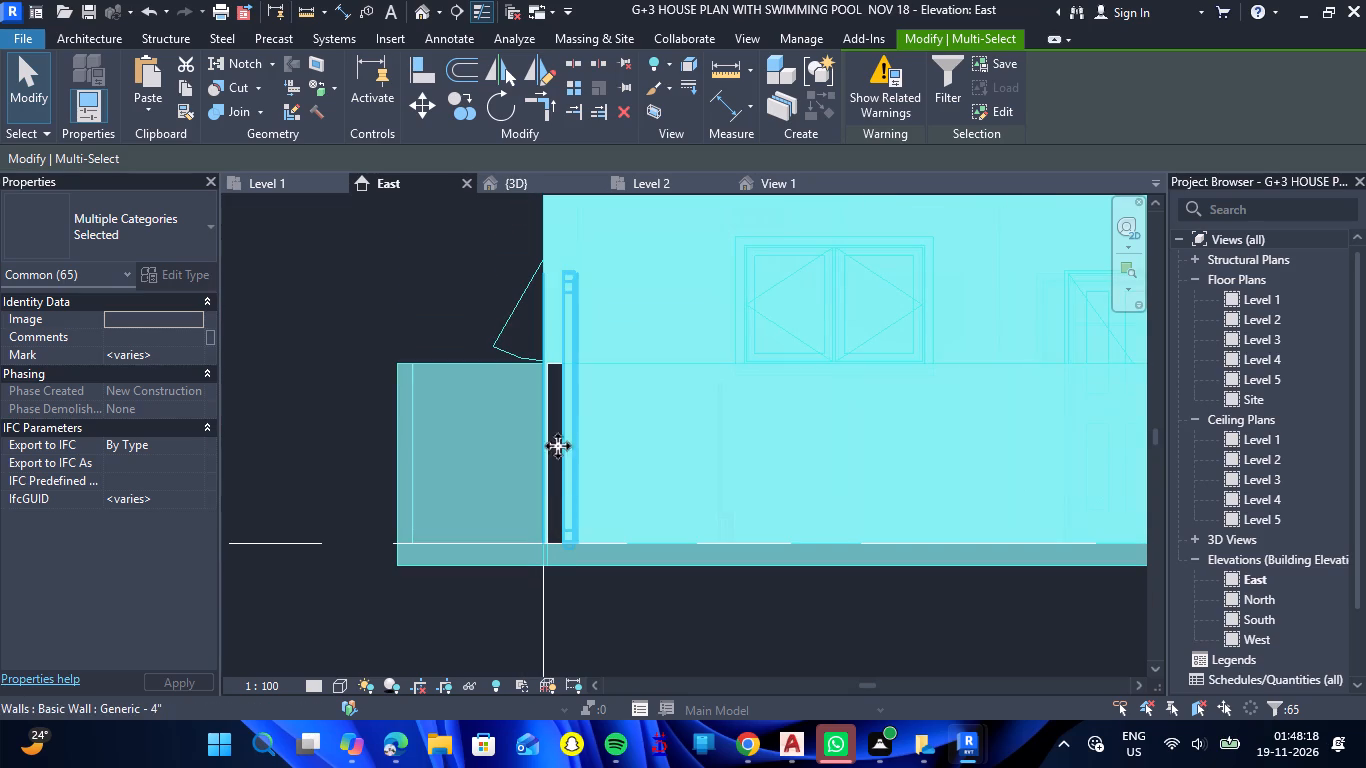
scroll(566, 392, "down", 9)
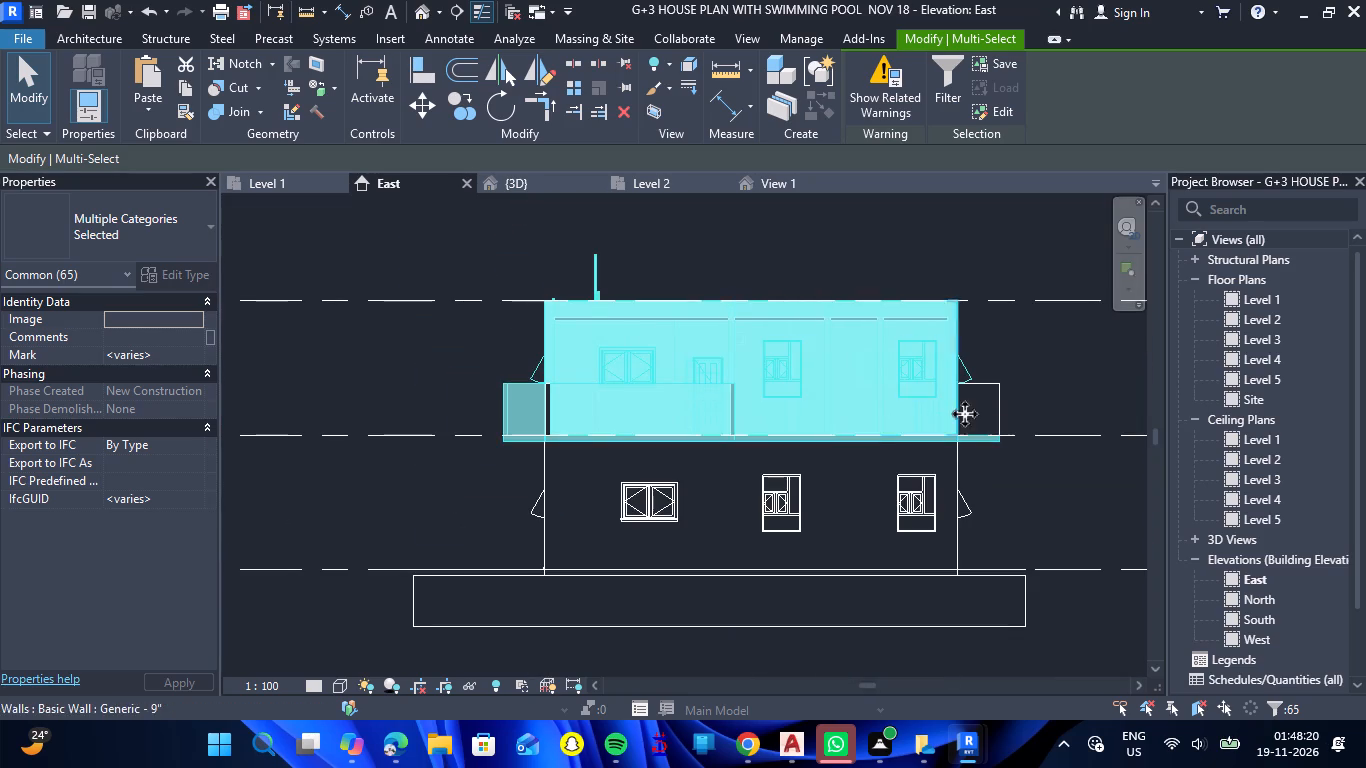
scroll(1027, 400, "up", 5)
left_click_drag(996, 403, 937, 396, "ctrl")
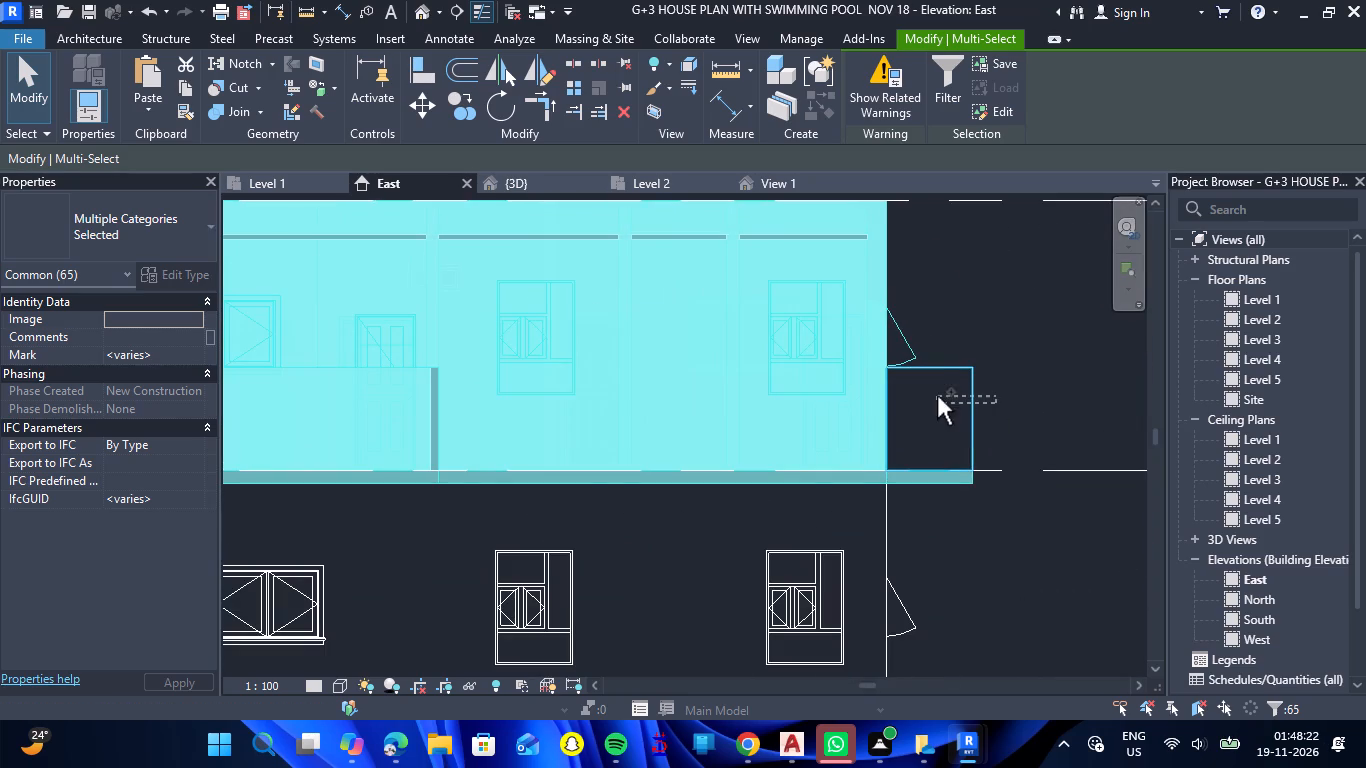
left_click_drag(937, 396, 928, 367, "ctrl")
scroll(923, 391, "down", 4)
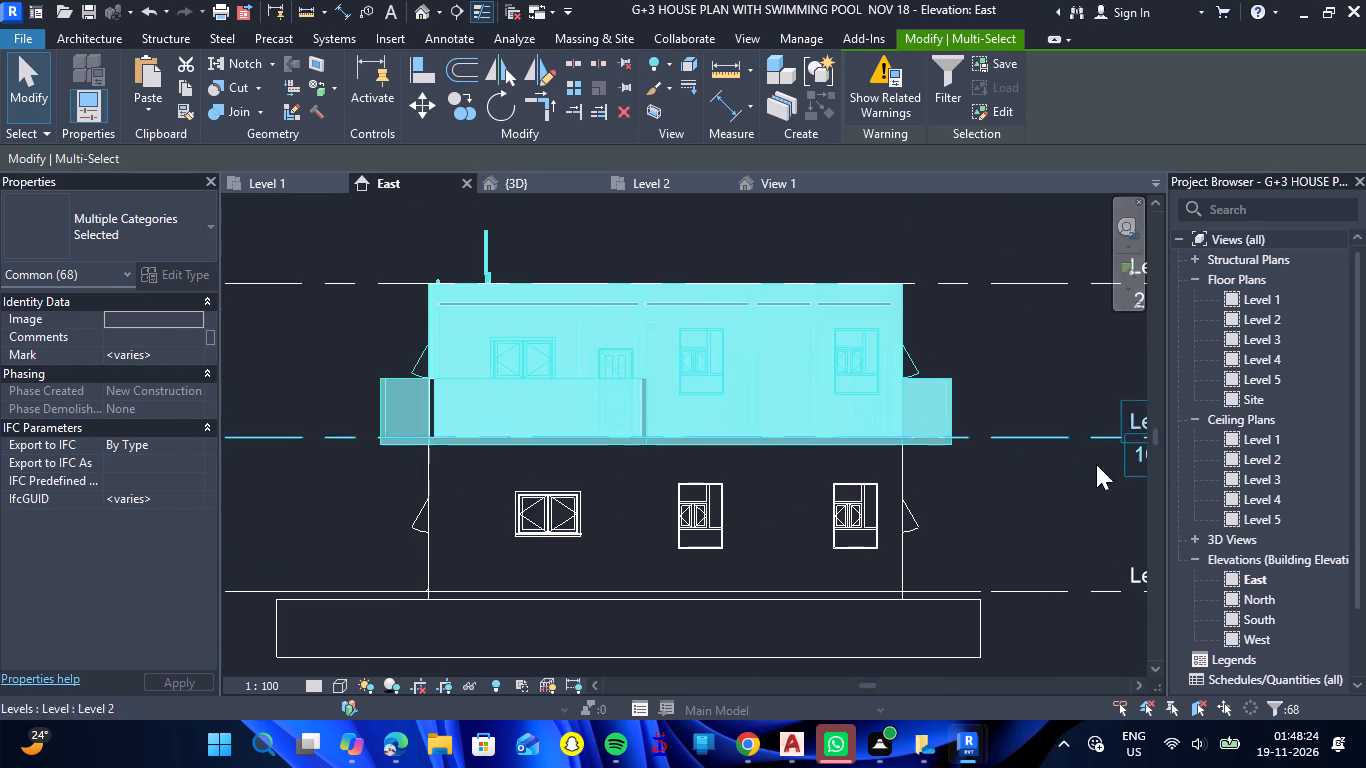
Examine the parapet joint at the south end of the east balcony and review the selected categories with the Filter.
scroll(616, 386, "up", 1)
scroll(384, 391, "up", 4)
left_click(463, 420, "ctrl")
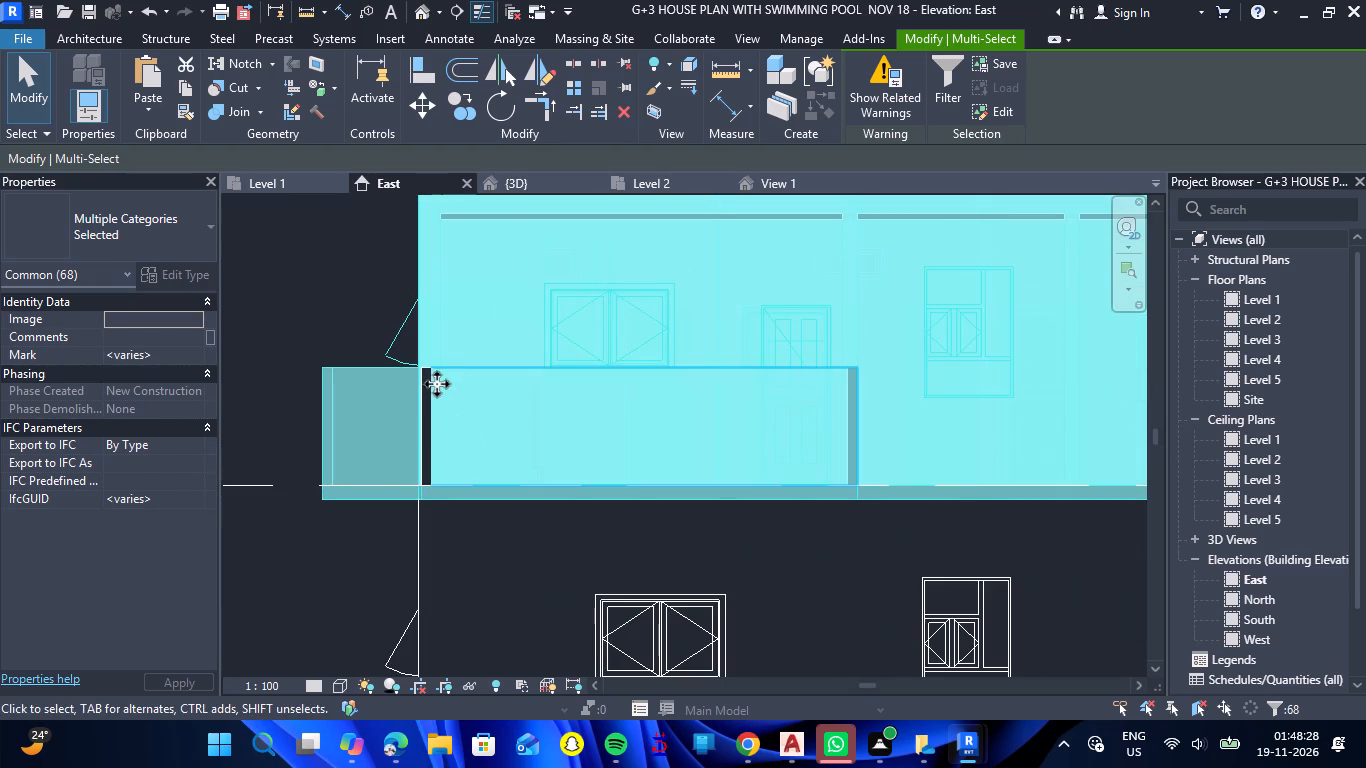
scroll(428, 378, "up", 8)
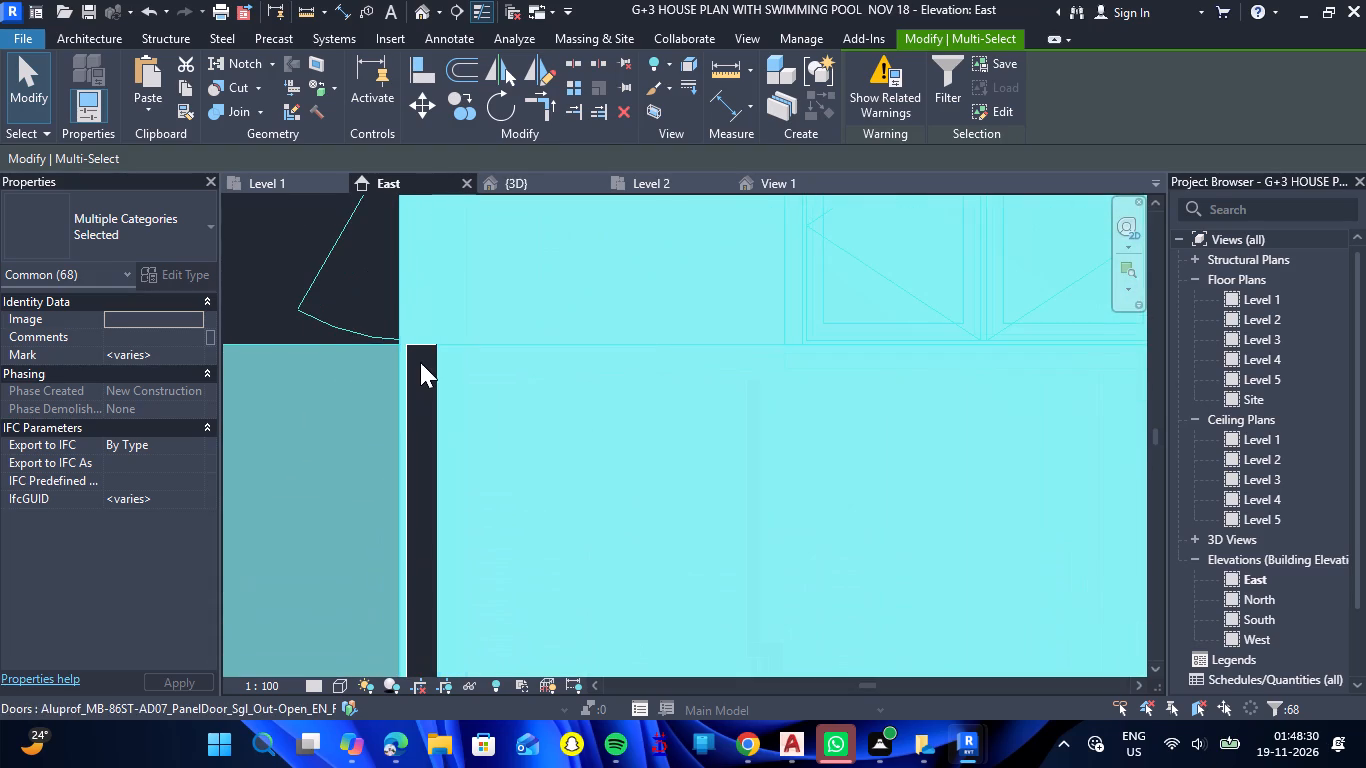
scroll(420, 362, "up", 2)
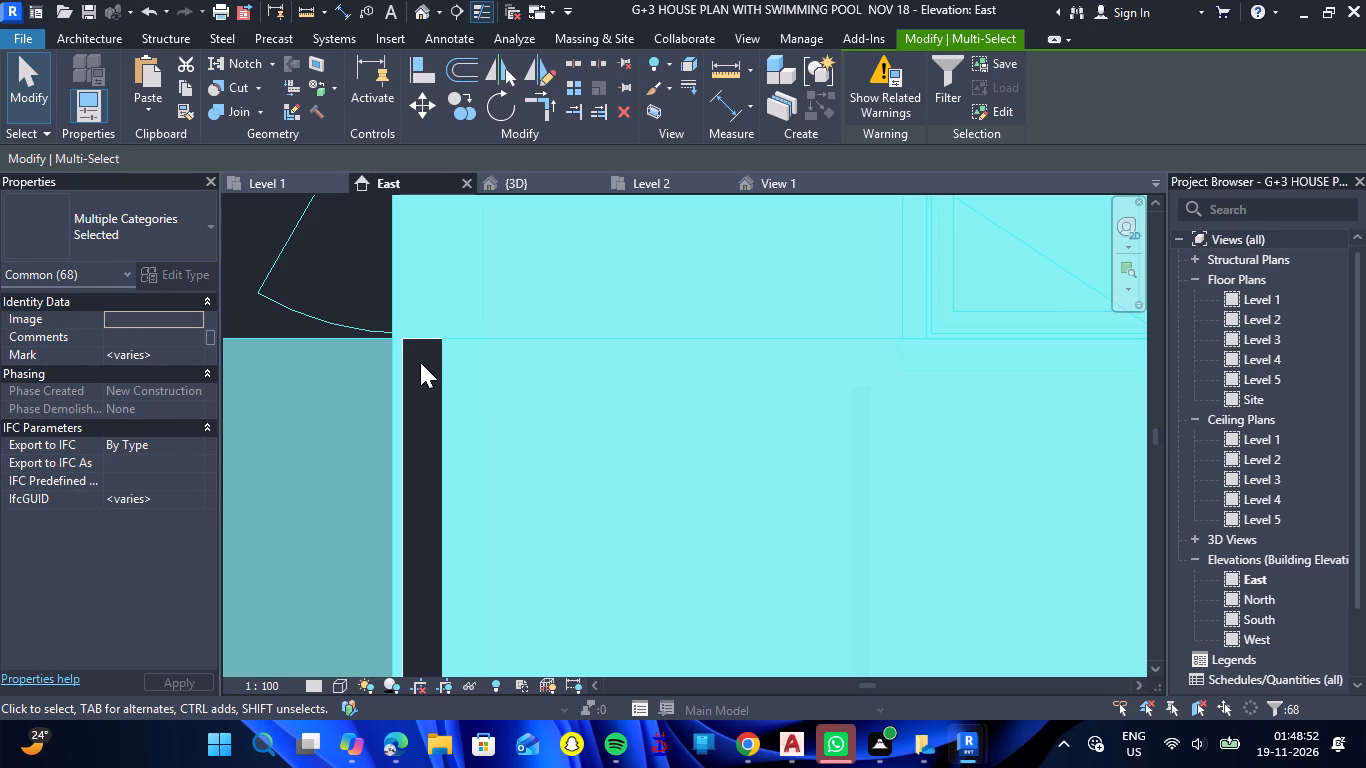
scroll(443, 366, "down", 5)
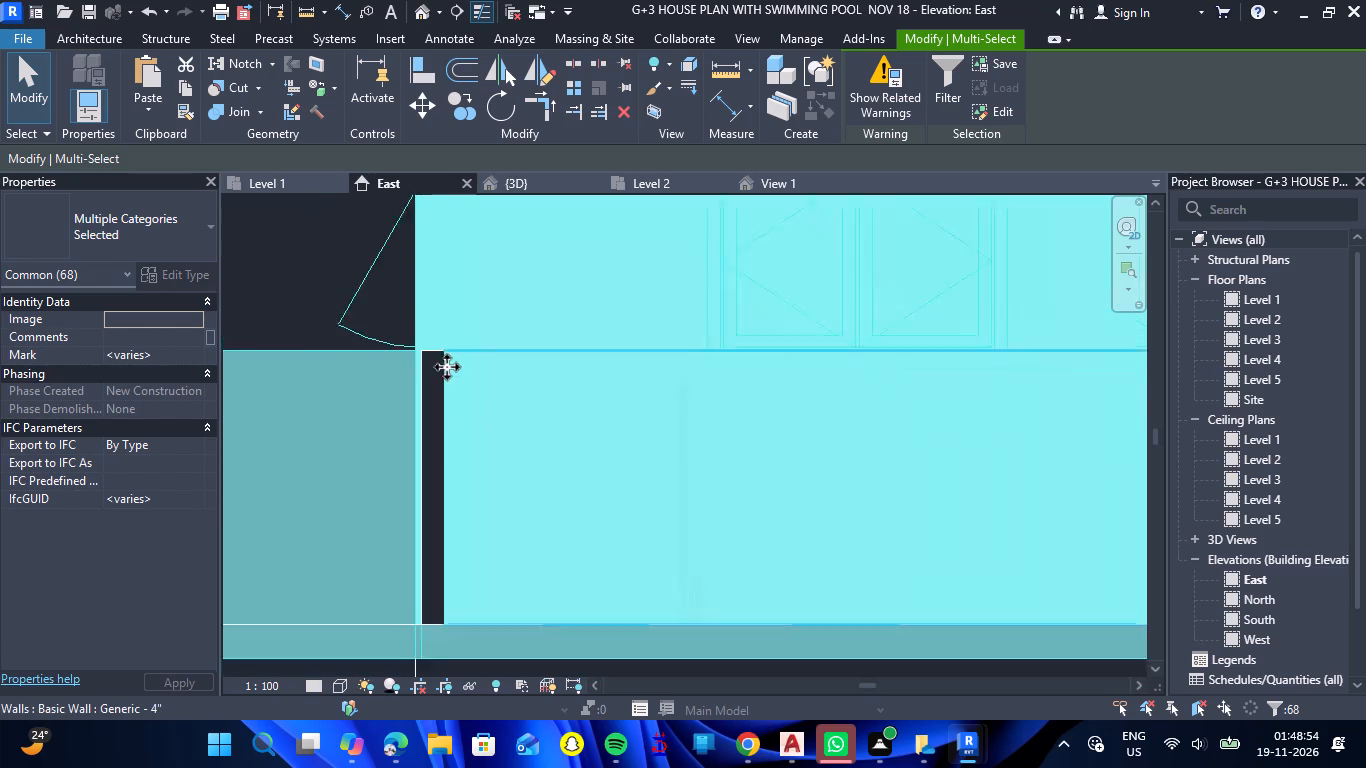
scroll(447, 367, "down", 8)
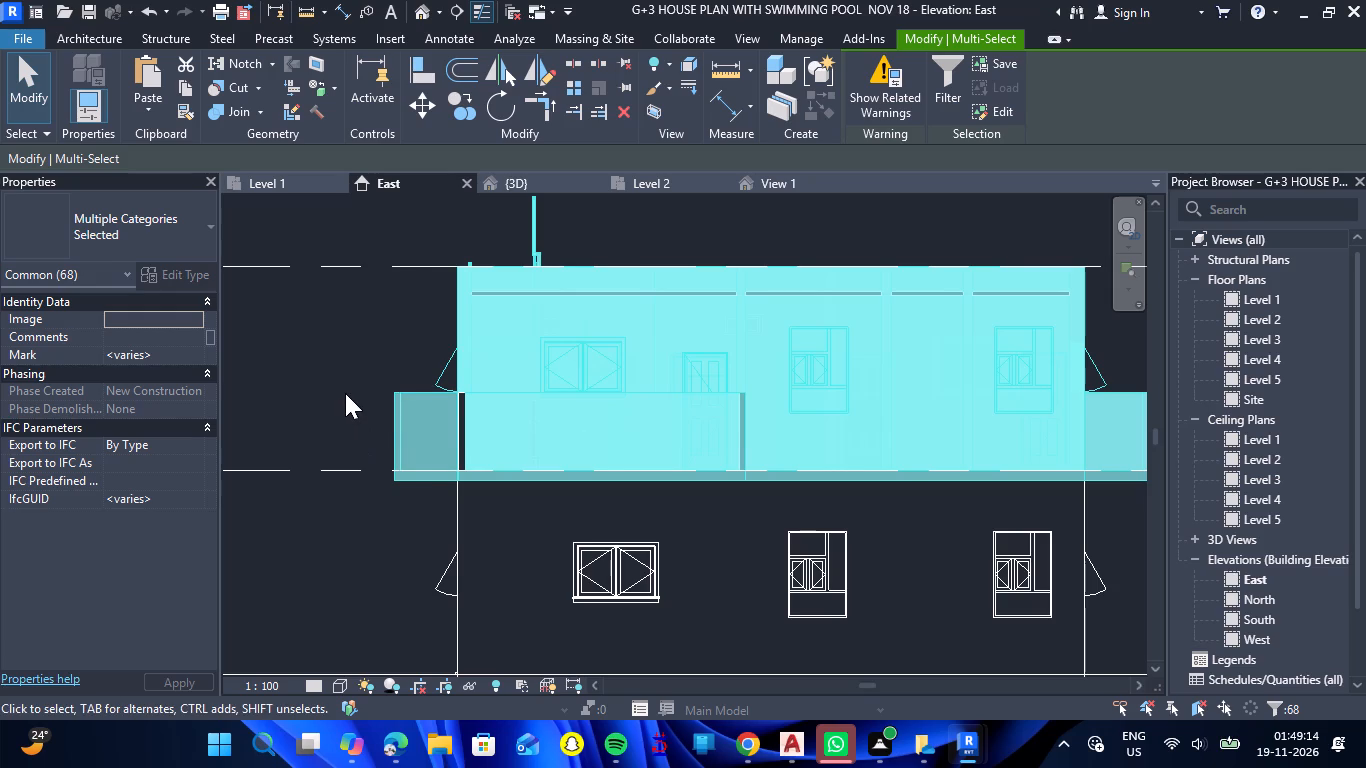
scroll(345, 393, "down", 1)
left_click(938, 108)
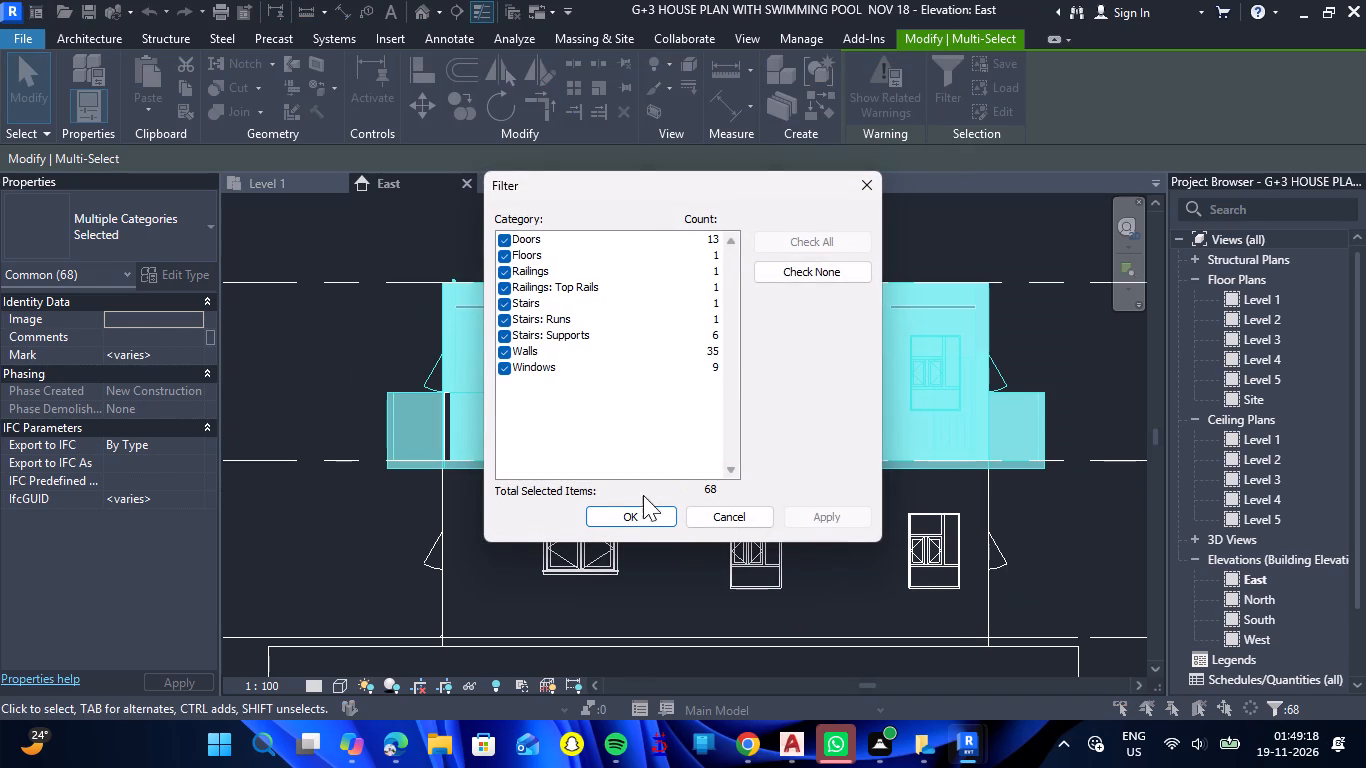
left_click(632, 514)
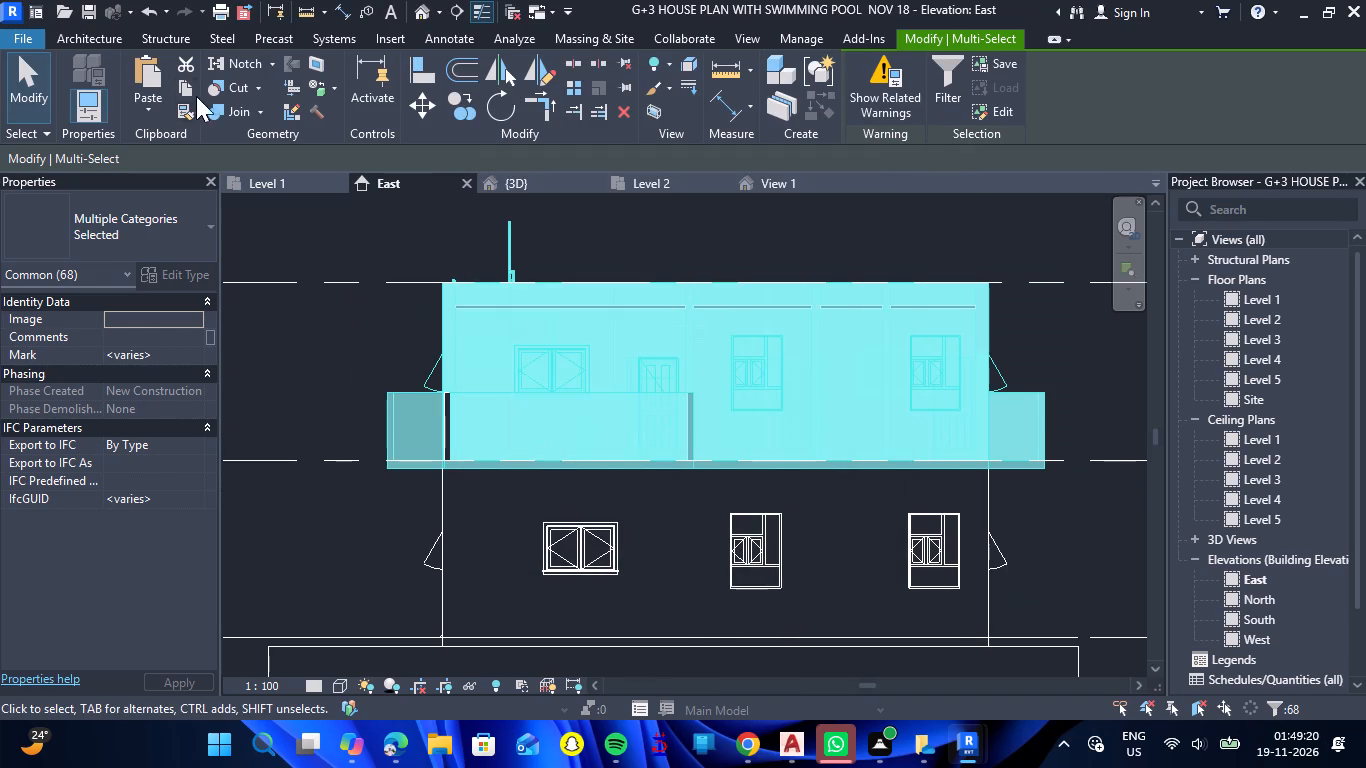
Copy the selected second-storey elements and paste them aligned to Level 3 and Level 4.
left_click(184, 91)
left_click(158, 118)
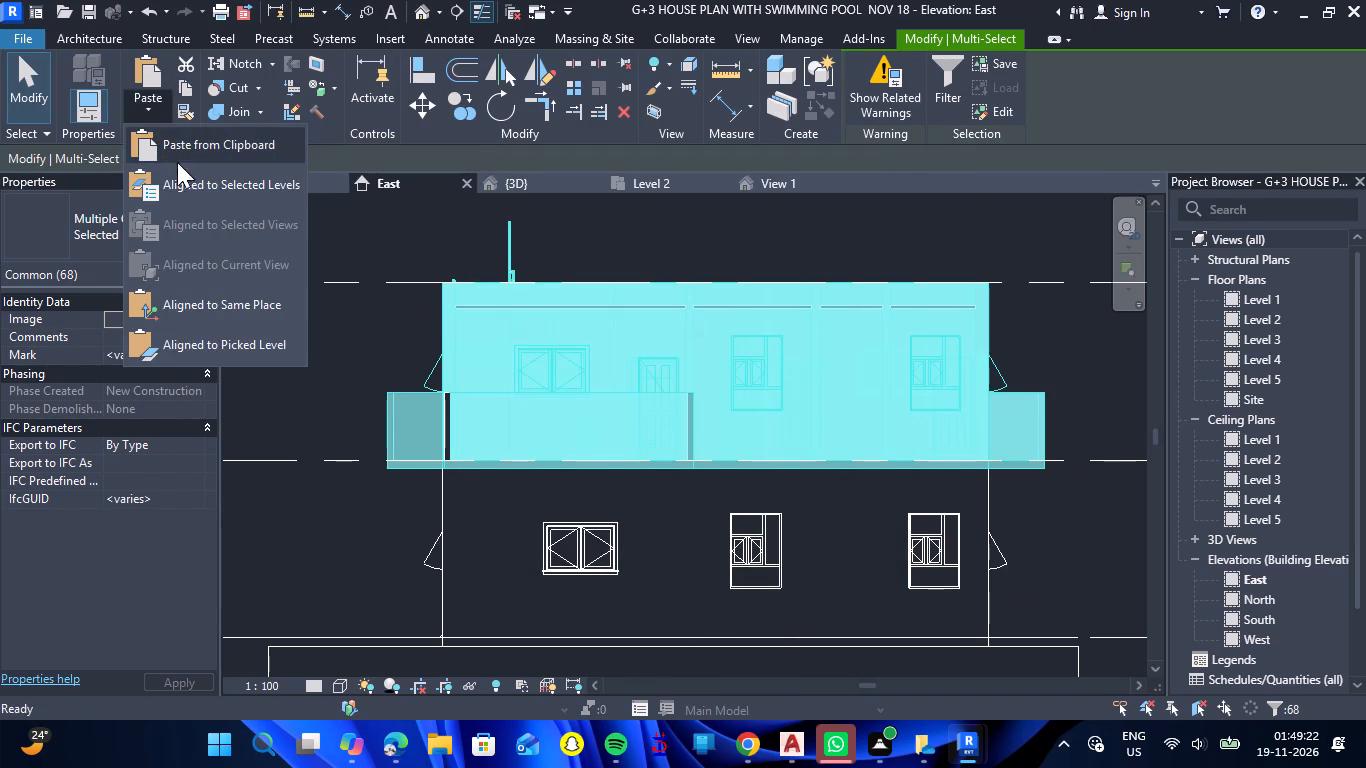
left_click(185, 180)
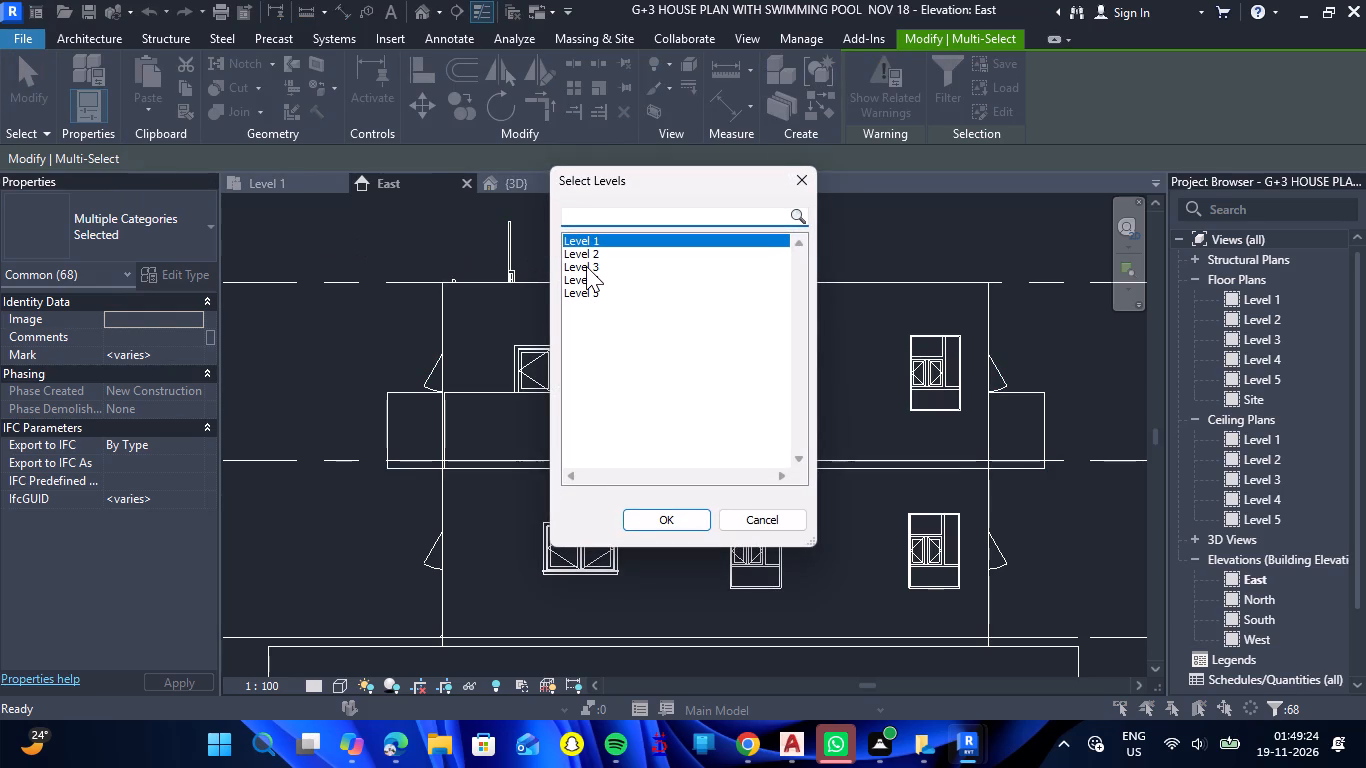
left_click(586, 266)
key("shift+Down")
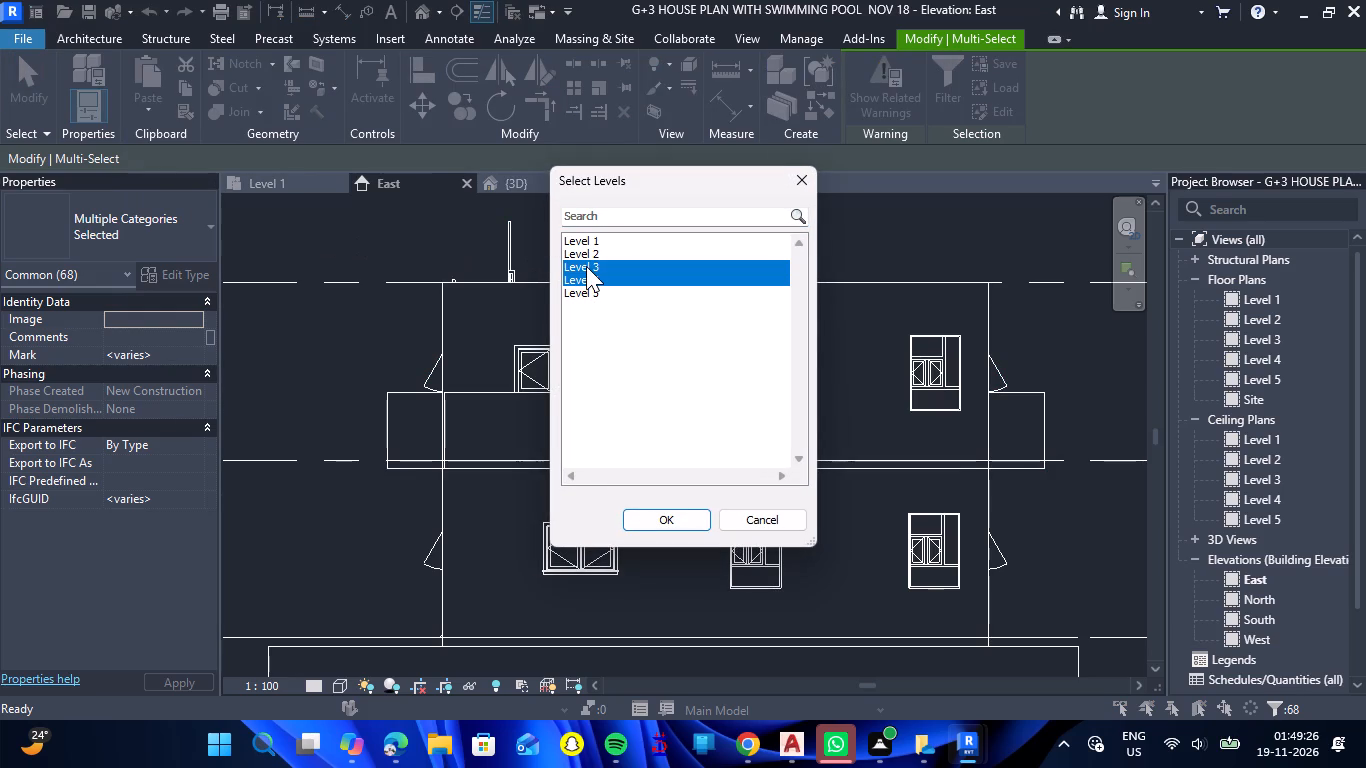
left_click(664, 522)
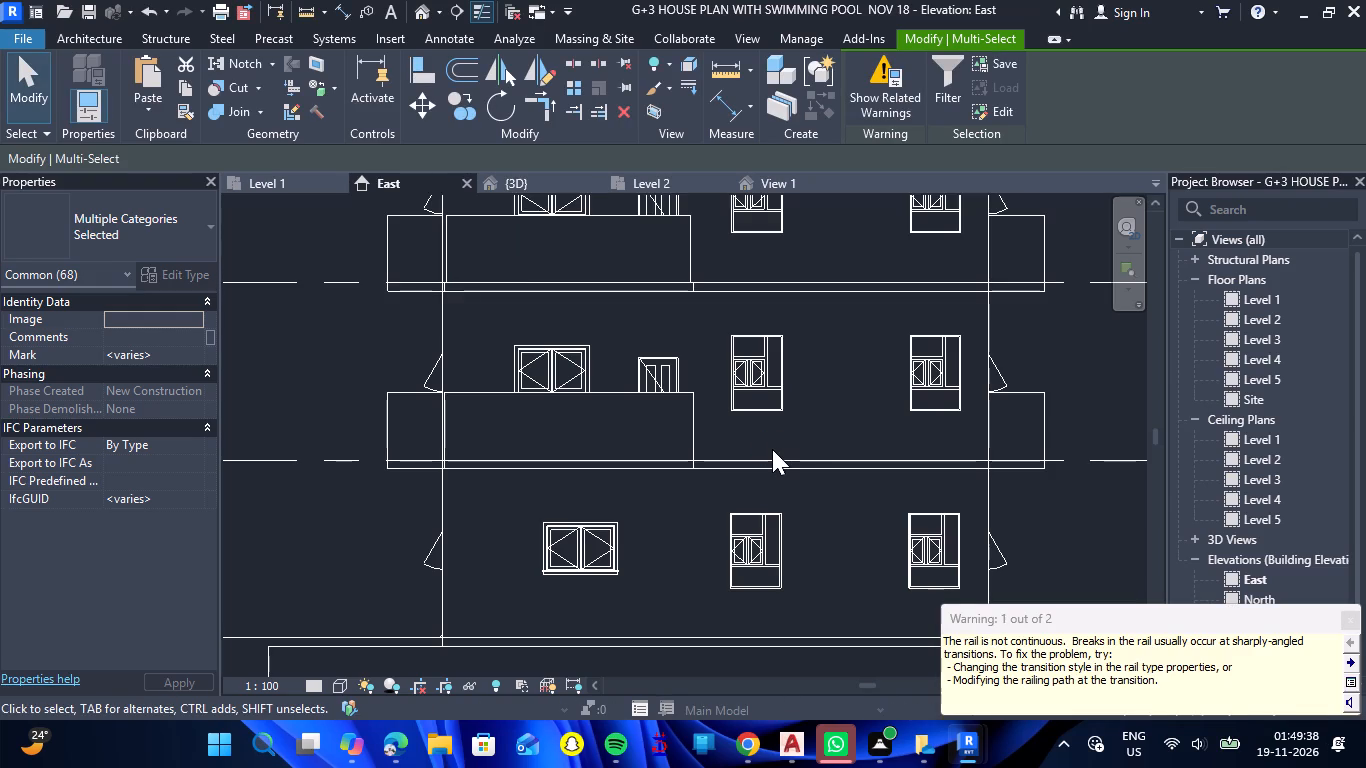
Inspect the pasted storeys in 3D from all sides and above, checking balconies, parapets, rooms and stair.
left_click(551, 186)
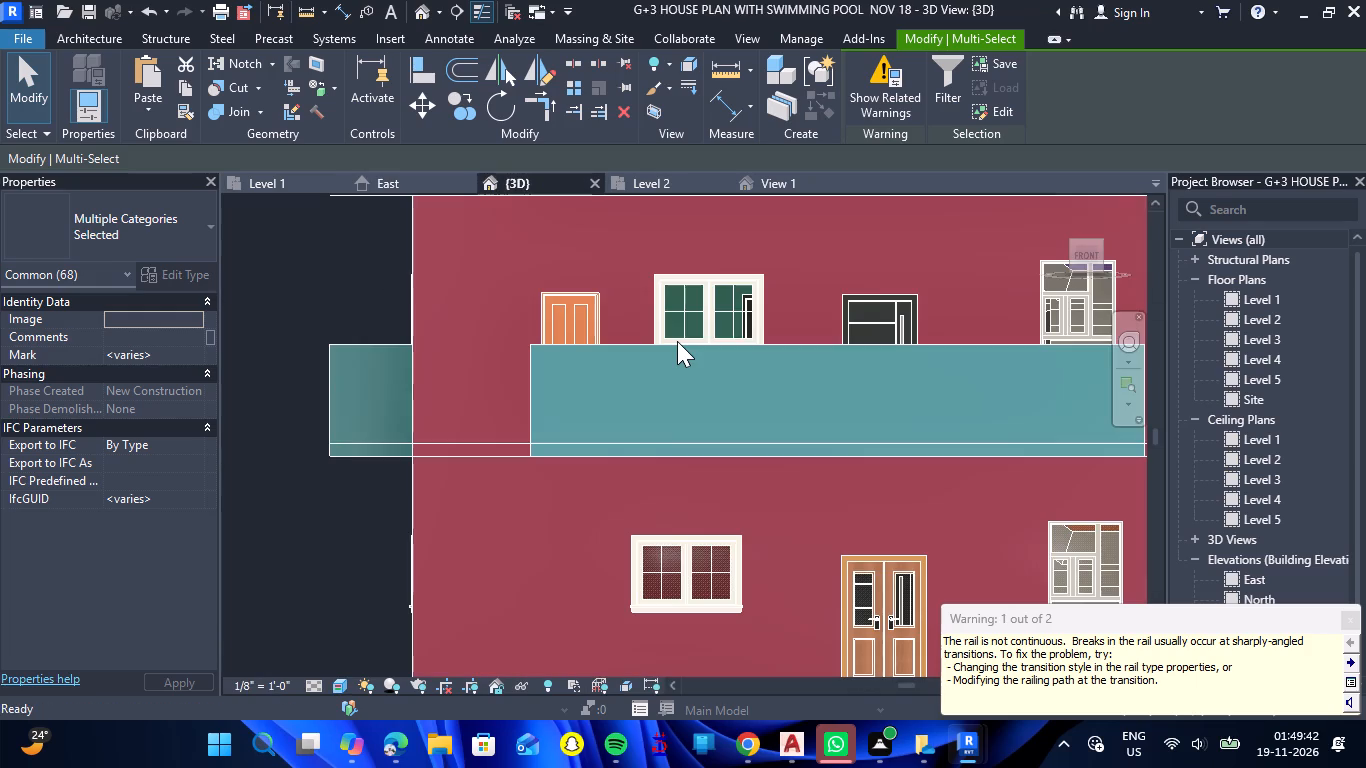
scroll(677, 341, "down", 2)
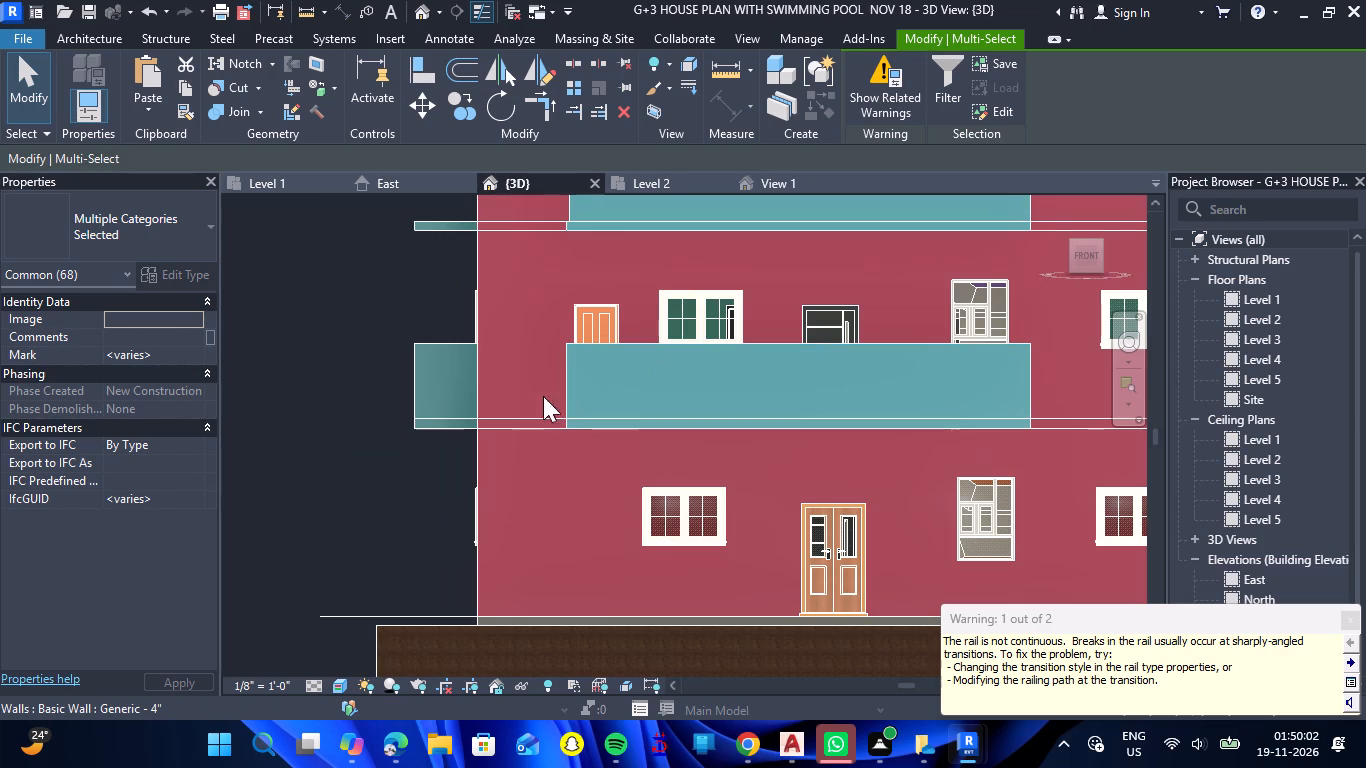
scroll(373, 296, "down", 7)
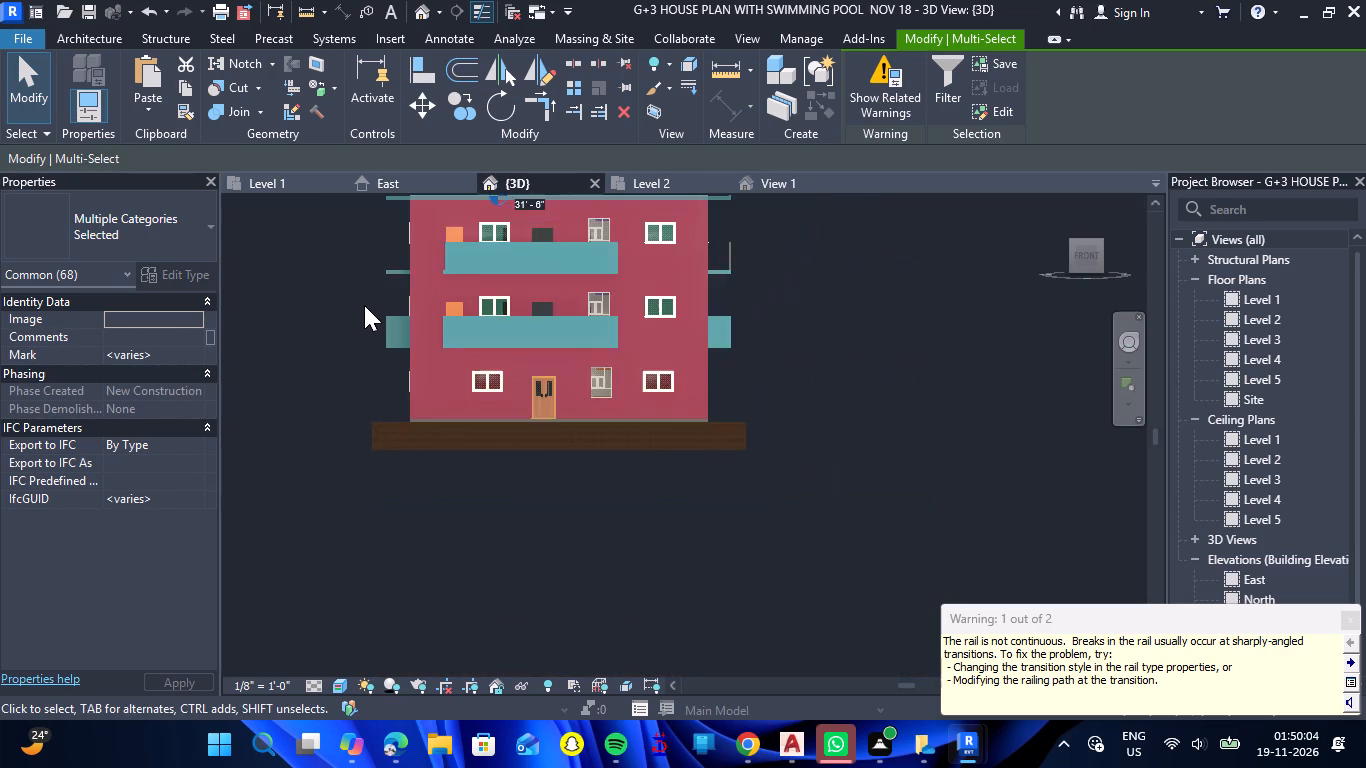
scroll(364, 305, "down", 5)
left_click(338, 400)
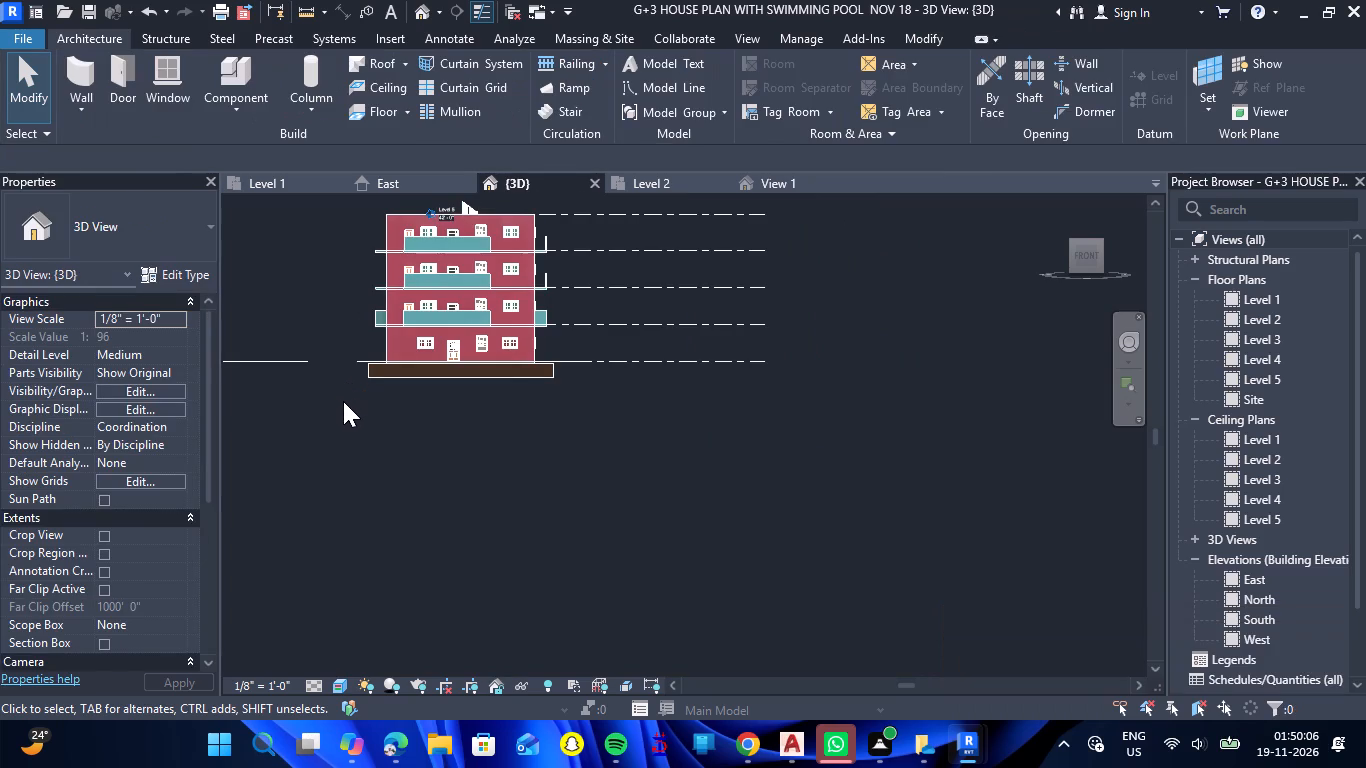
right_click_drag(340, 424, 503, 482, "shift")
left_click_drag(340, 424, 503, 482, "shift")
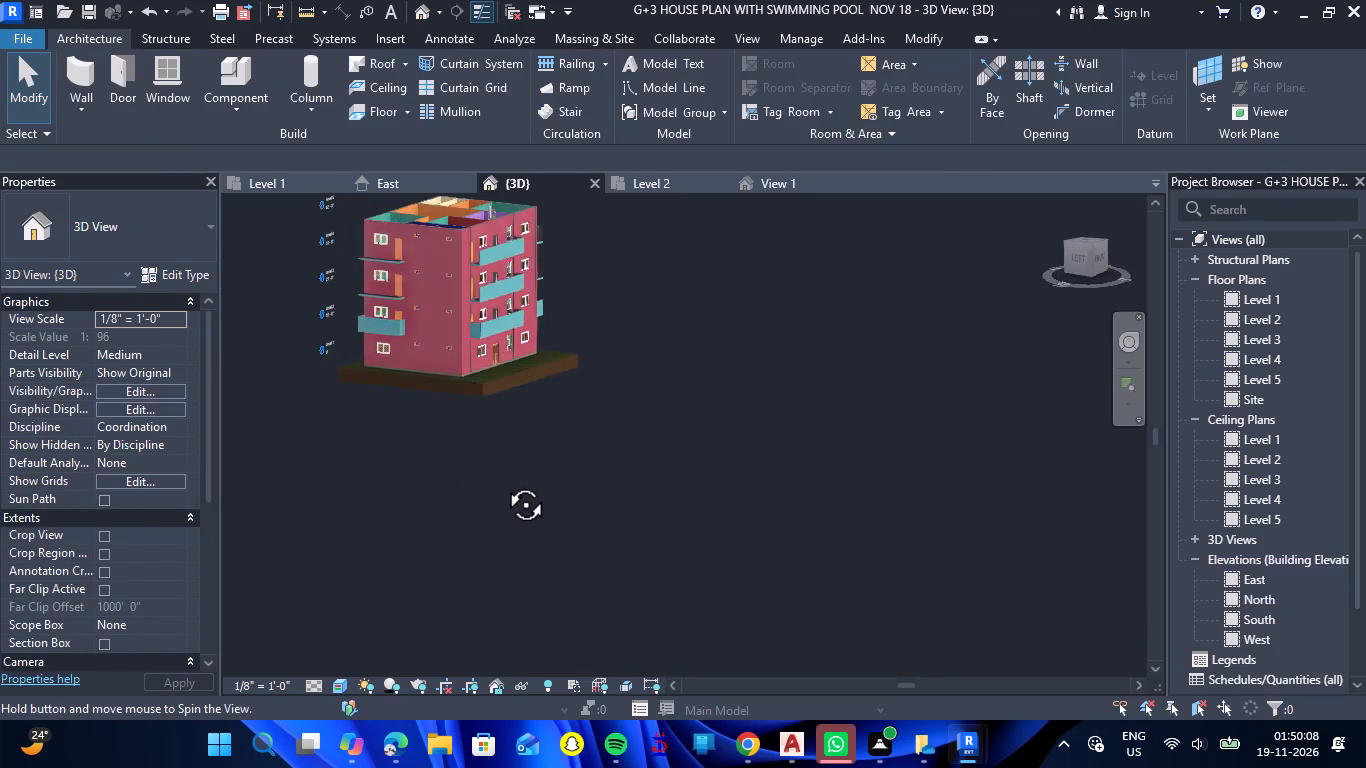
left_click_drag(503, 482, 549, 498, "shift")
right_click_drag(503, 482, 549, 498, "shift")
left_click_drag(463, 473, 866, 512, "shift")
right_click_drag(463, 473, 866, 512, "shift")
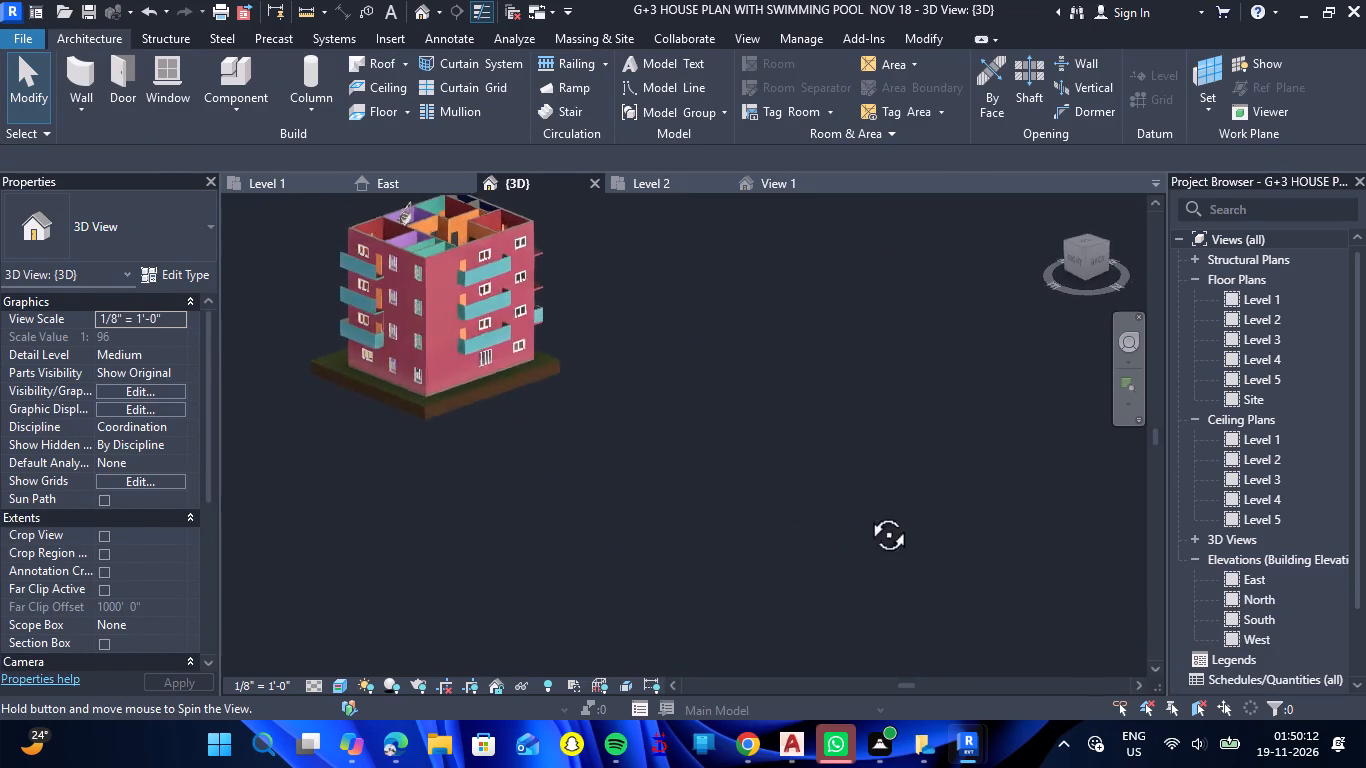
right_click_drag(866, 512, 889, 512, "shift")
left_click_drag(866, 512, 889, 512, "shift")
left_click_drag(549, 505, 682, 534)
right_click_drag(549, 505, 682, 534, "shift")
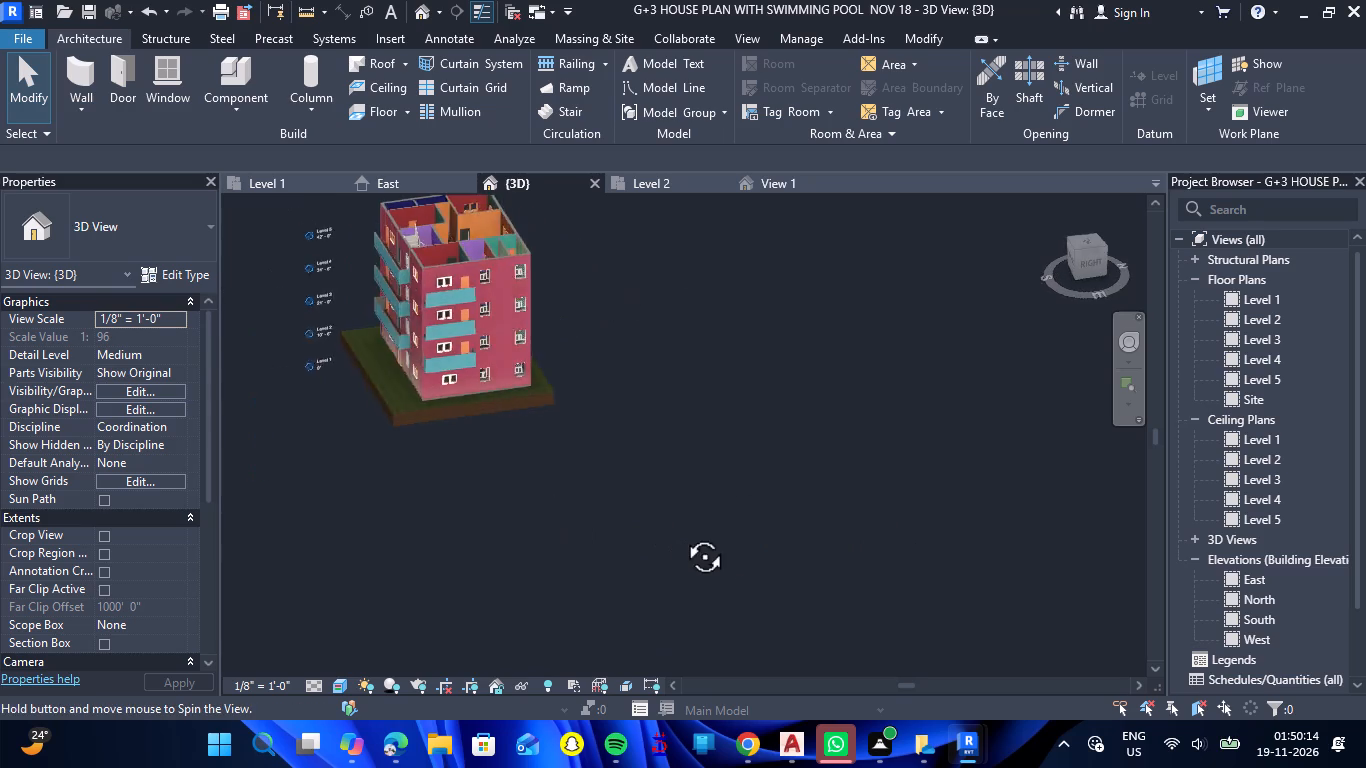
left_click_drag(682, 534, 706, 538)
right_click_drag(682, 534, 706, 538, "shift")
left_click_drag(784, 363, 803, 556, "shift")
right_click_drag(784, 363, 803, 556, "shift")
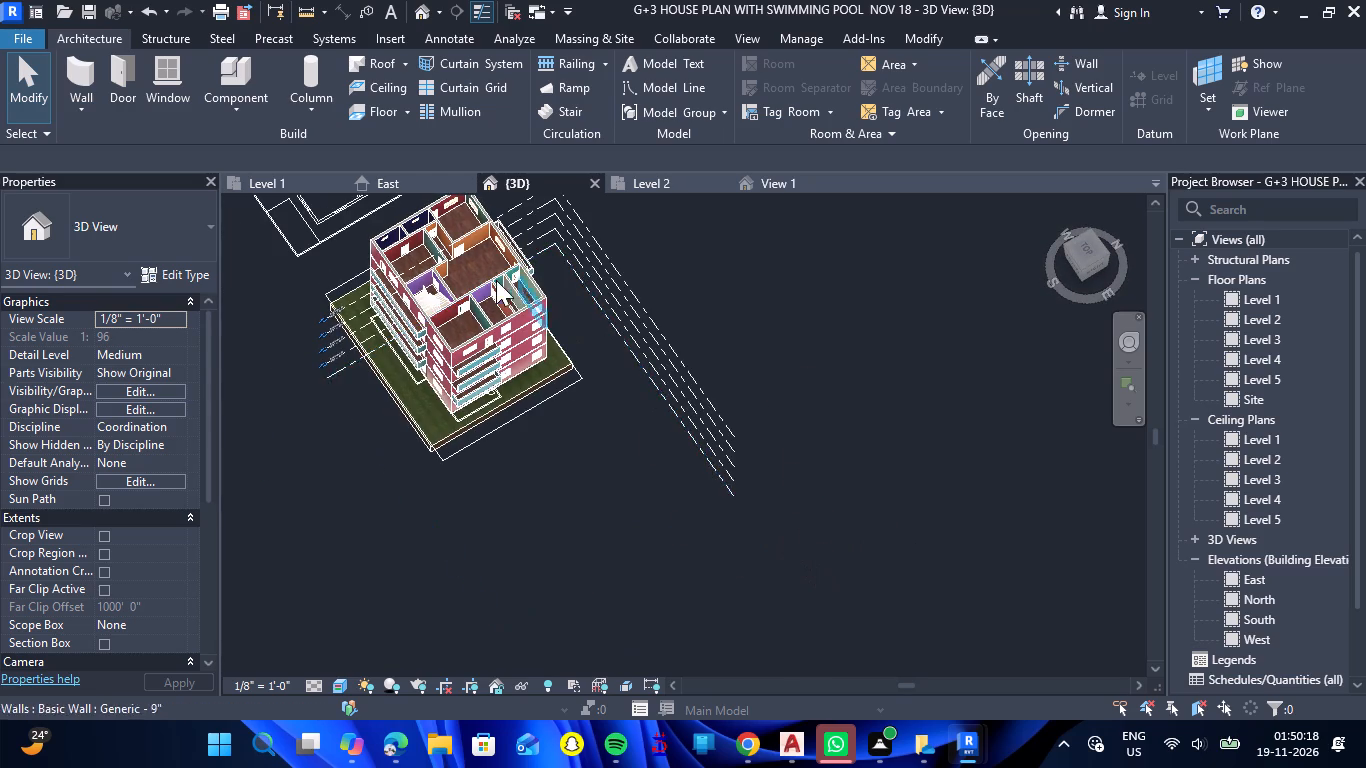
scroll(481, 269, "up", 7)
scroll(481, 269, "down", 7)
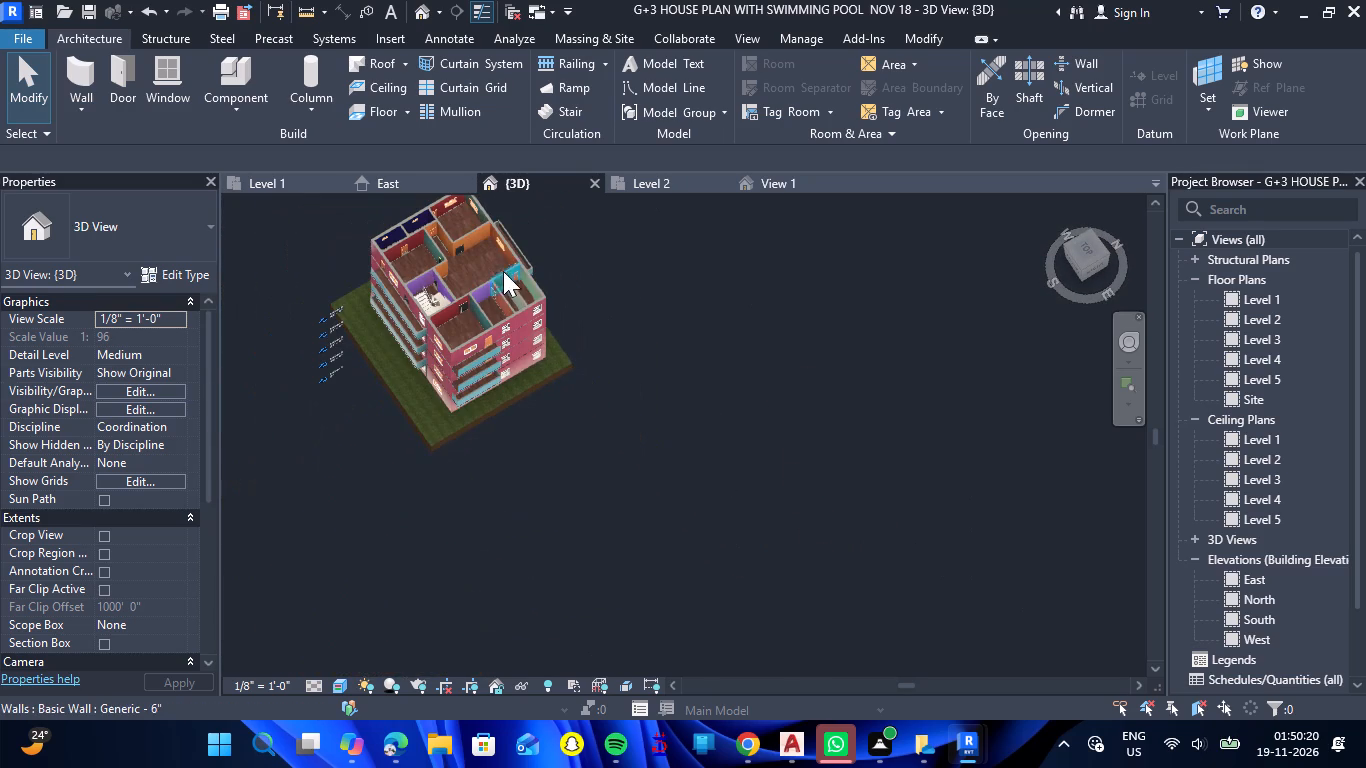
scroll(514, 297, "up", 14)
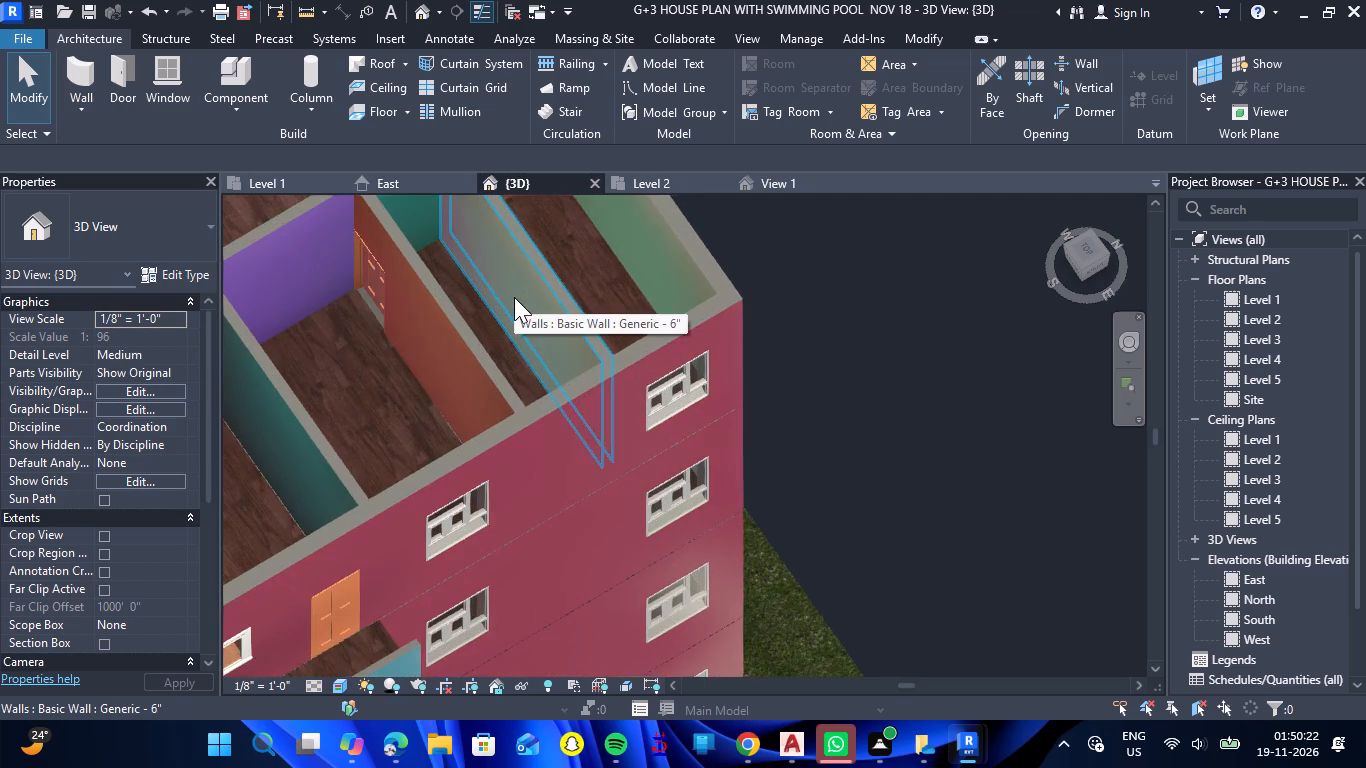
left_click_drag(523, 338, 633, 267, "shift")
right_click_drag(523, 338, 633, 267, "shift")
scroll(668, 308, "down", 10)
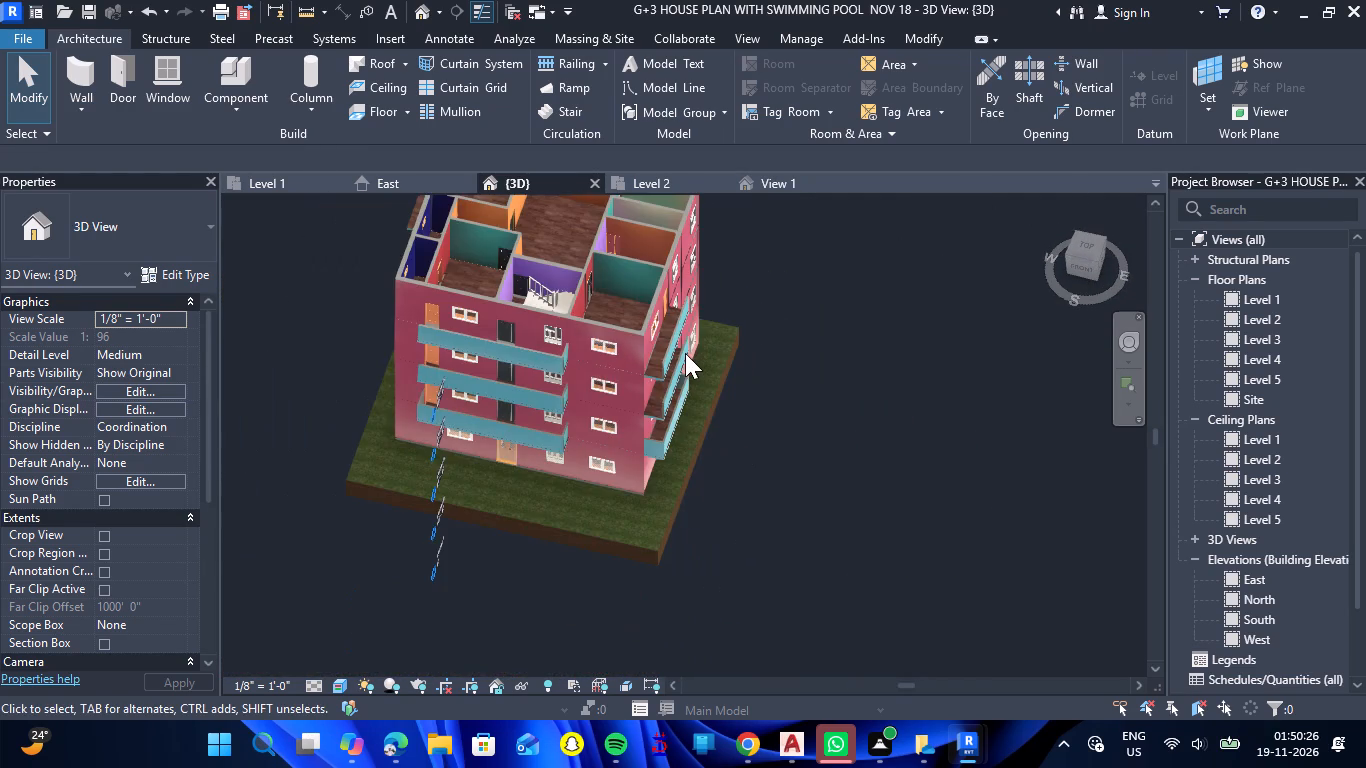
scroll(685, 353, "down", 2)
scroll(643, 241, "up", 7)
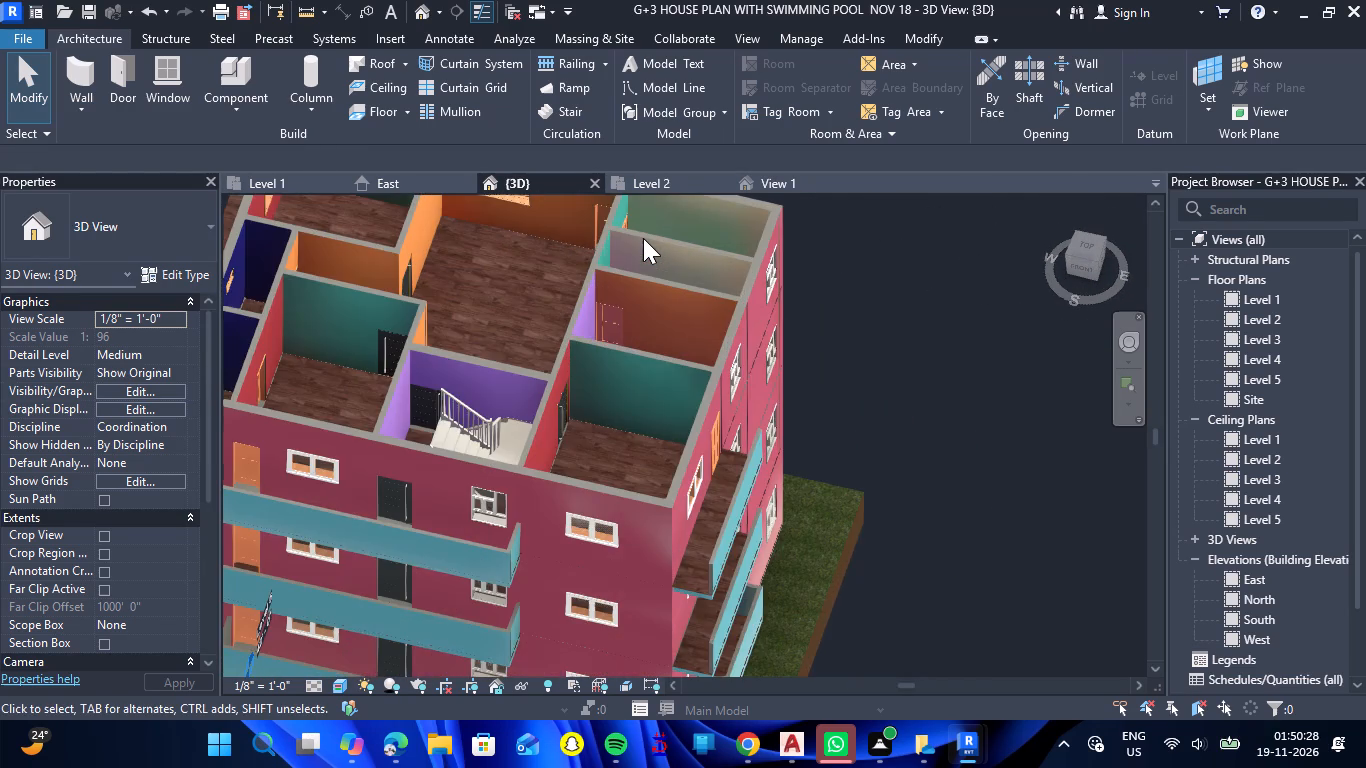
scroll(643, 238, "down", 5)
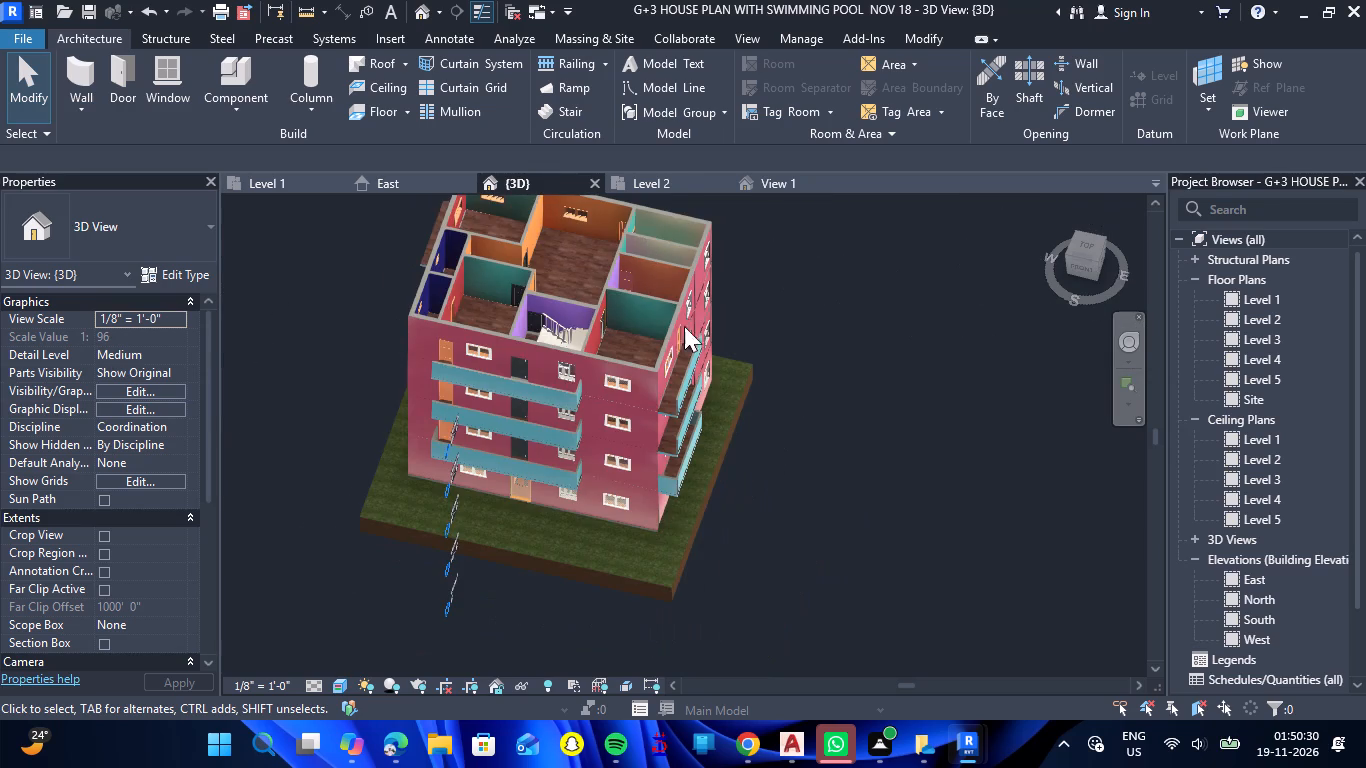
left_click_drag(767, 498, 813, 413)
right_click_drag(767, 498, 813, 413, "shift")
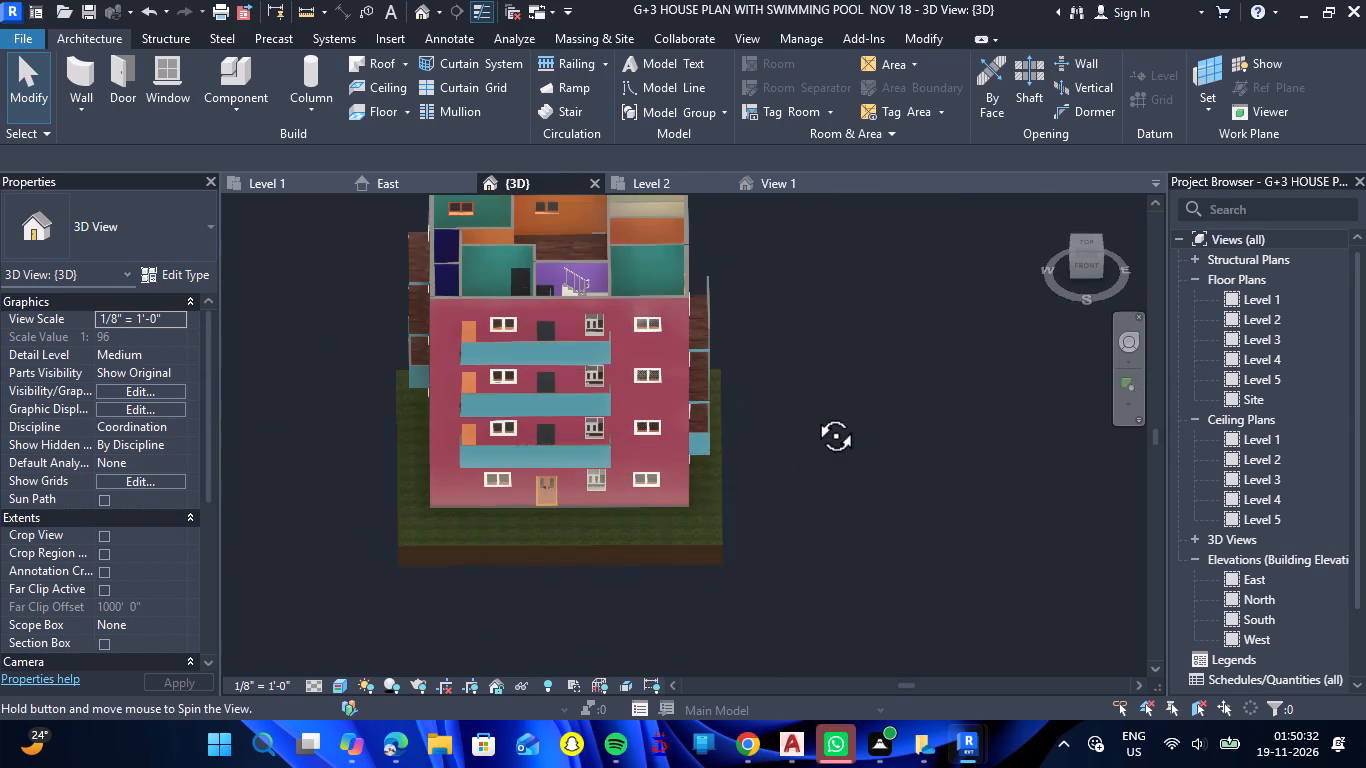
left_click_drag(813, 413, 818, 398)
right_click_drag(813, 413, 818, 398, "shift")
From the front in 3D, copy the two Level 2 Generic - 4" parapet walls at the side balconies' front ends to Level 3 and Level 4.
left_click(1092, 269)
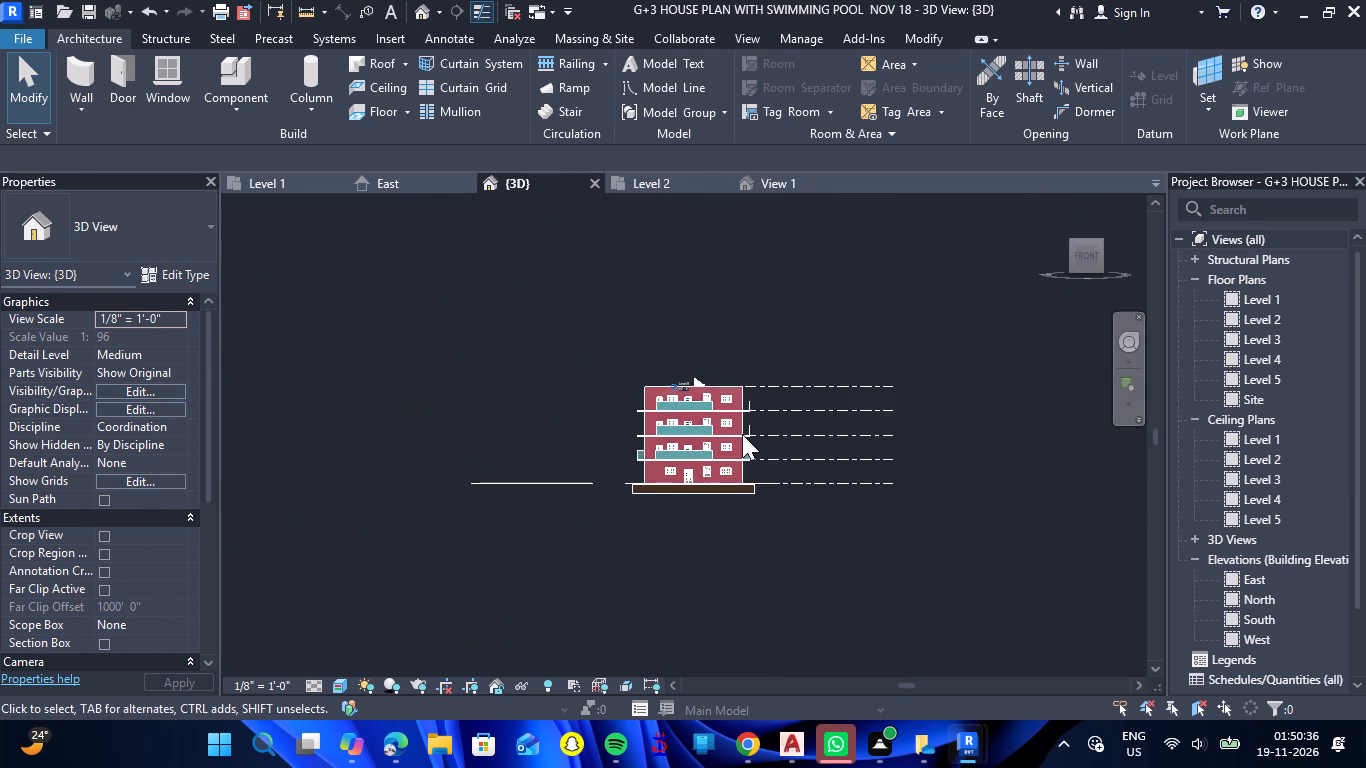
scroll(744, 433, "up", 11)
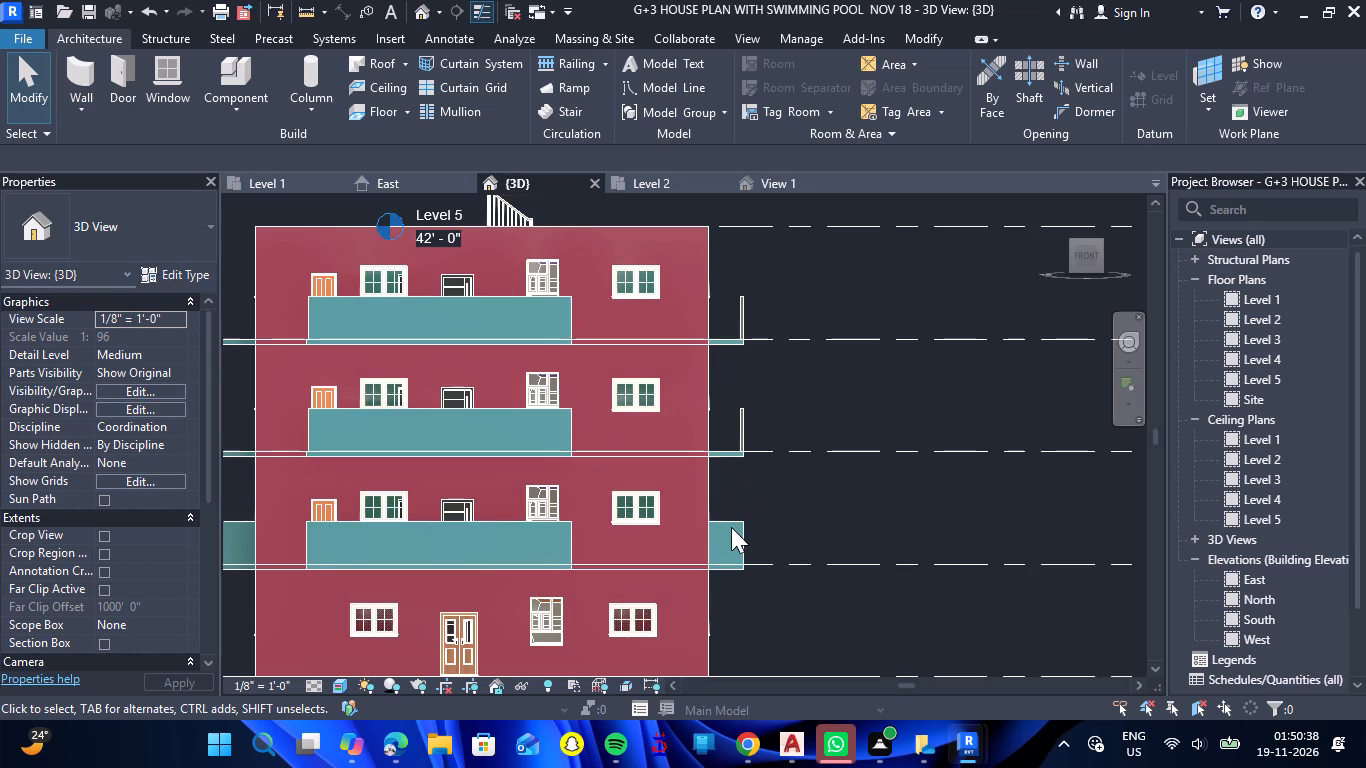
left_click(731, 526)
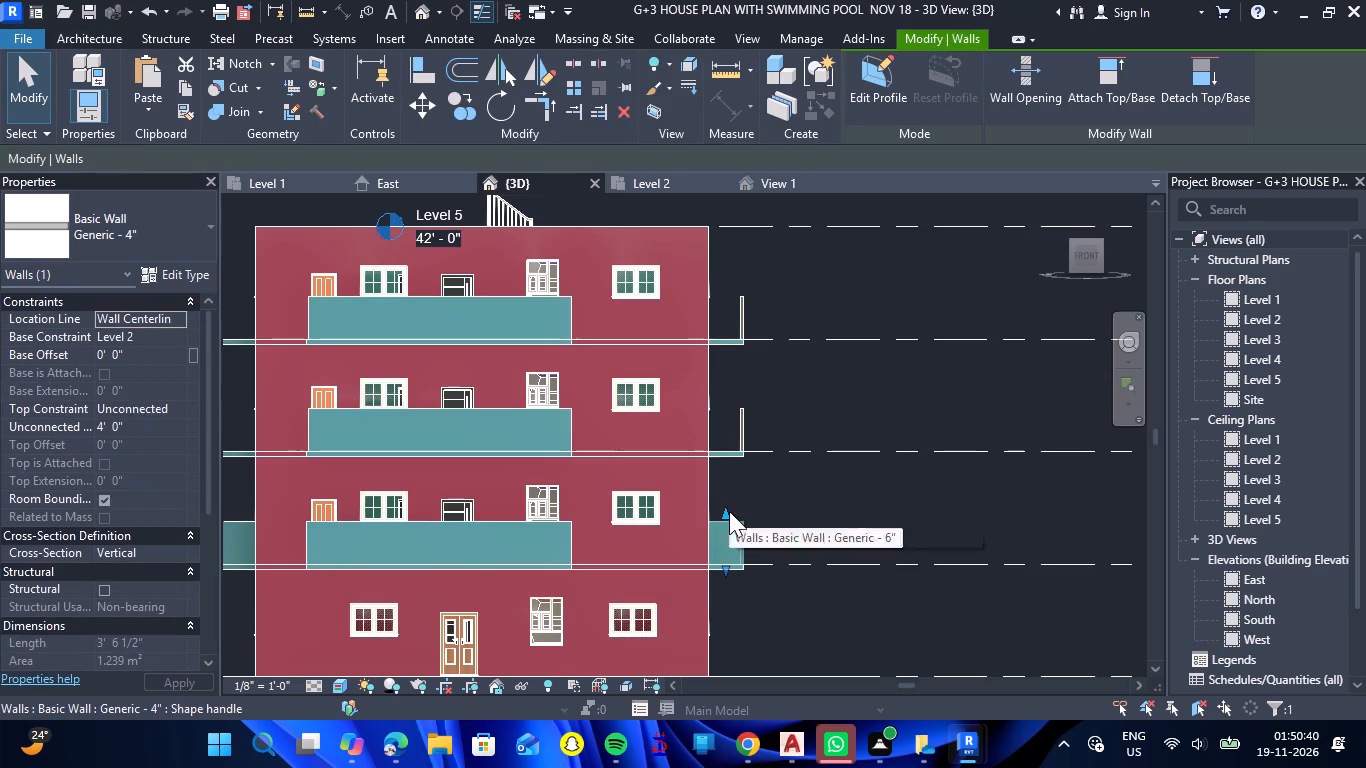
scroll(698, 515, "down", 2)
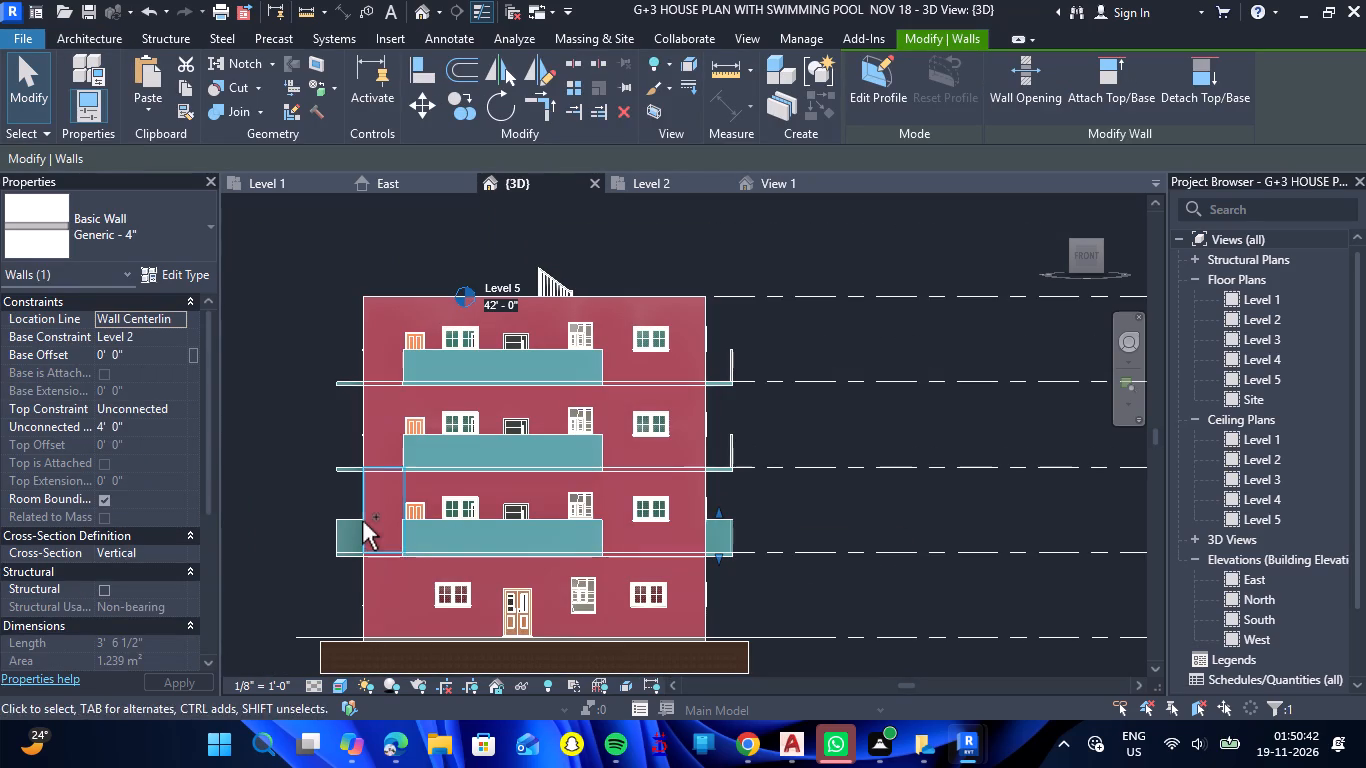
left_click(351, 520, "ctrl")
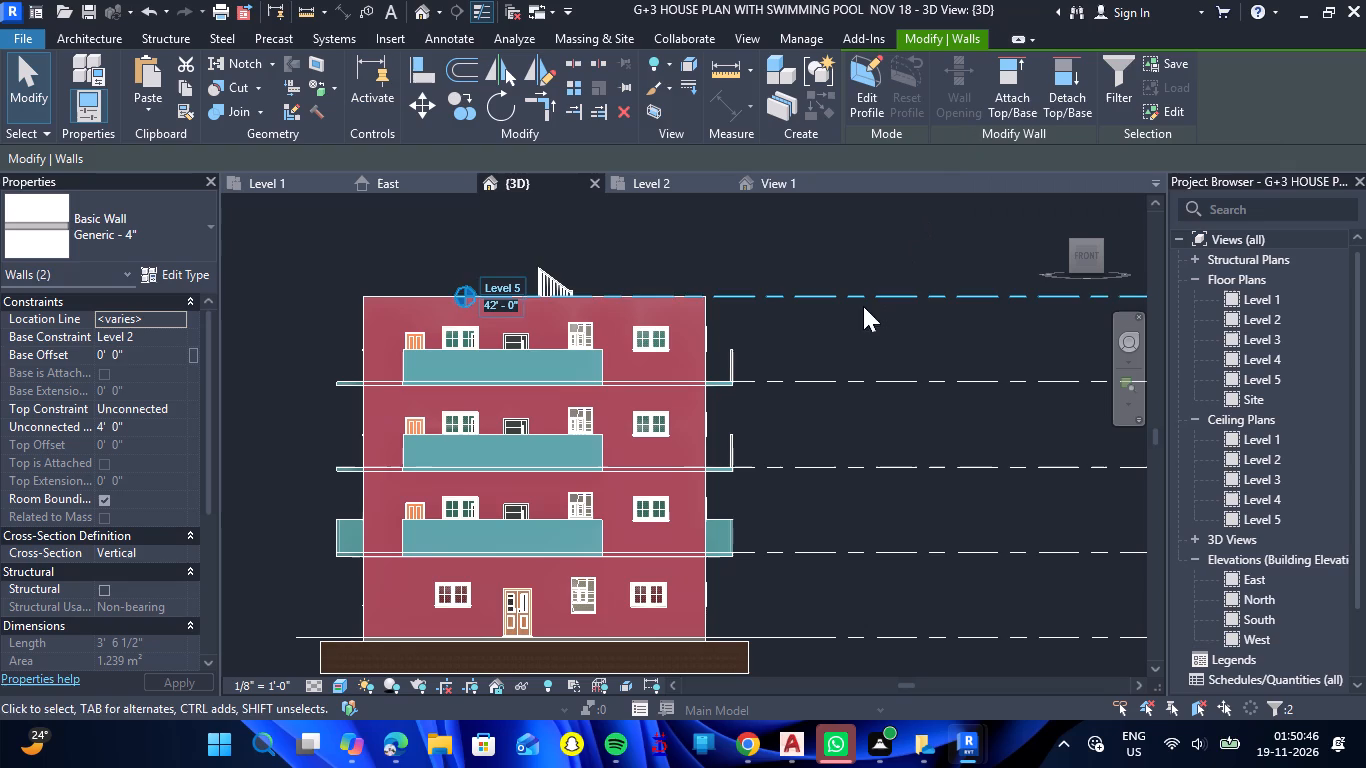
left_click(195, 97)
left_click(161, 113)
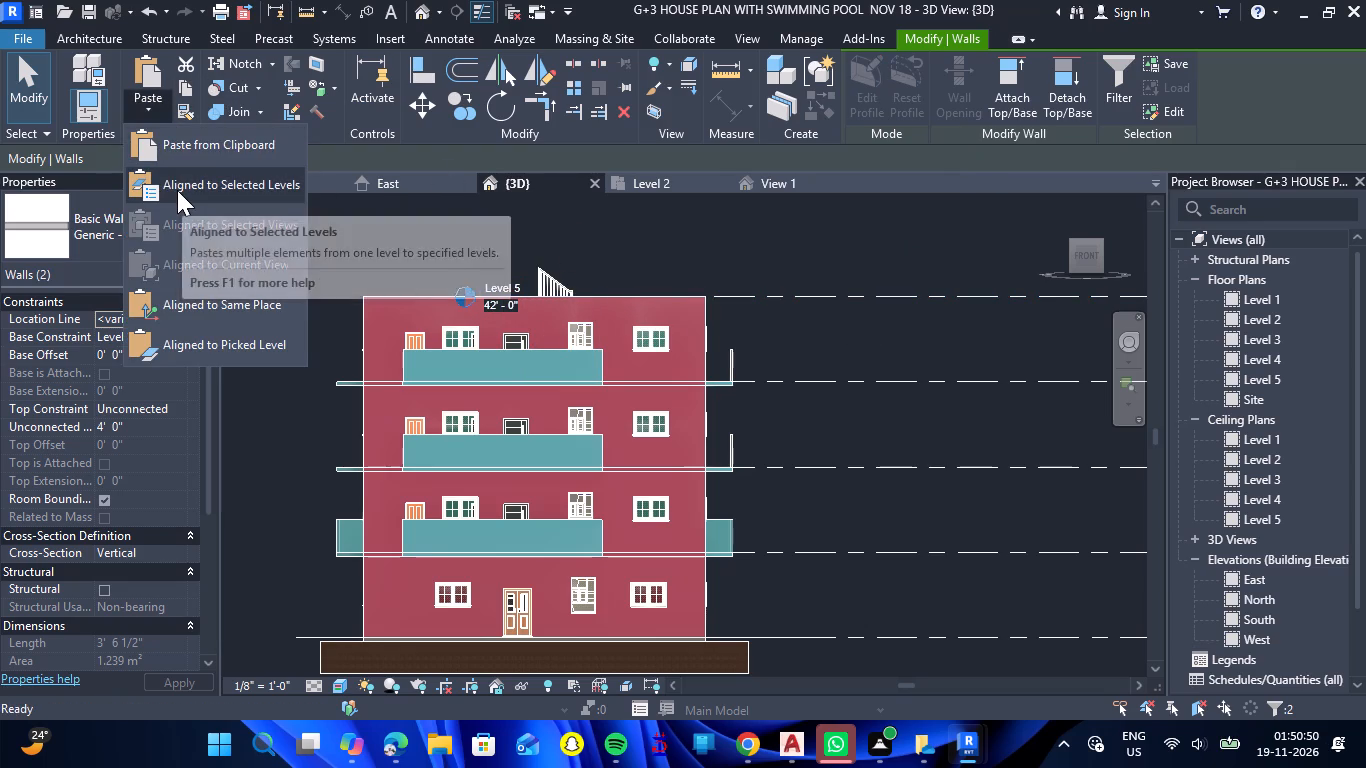
left_click(177, 190)
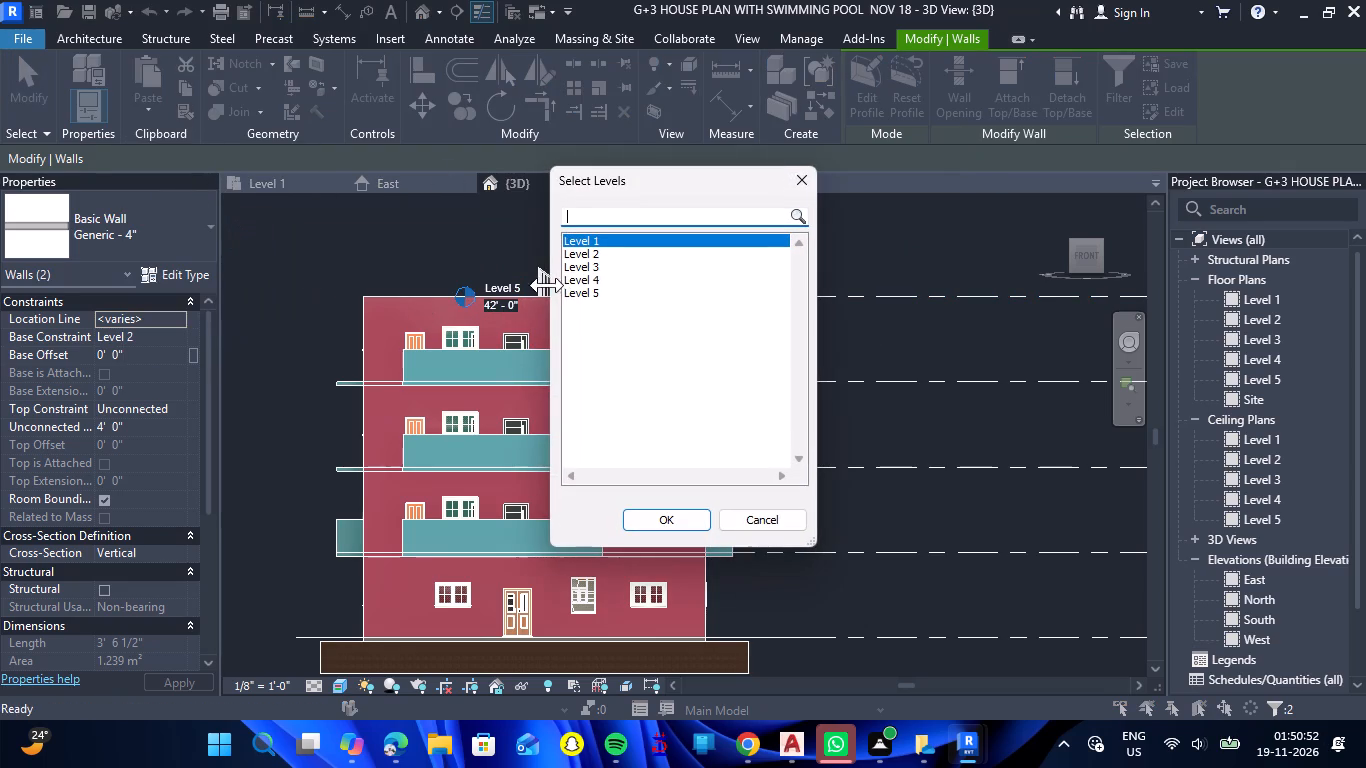
left_click(615, 271)
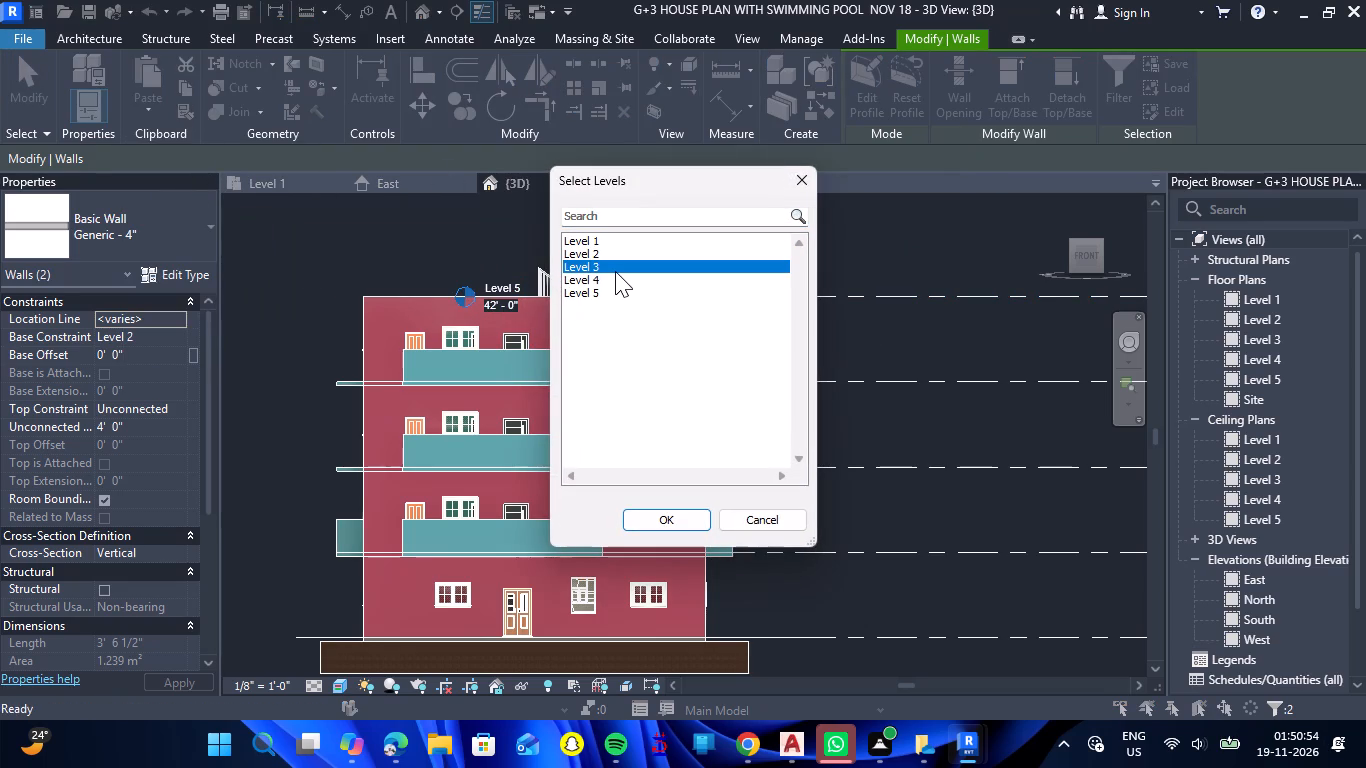
key("shift+Down")
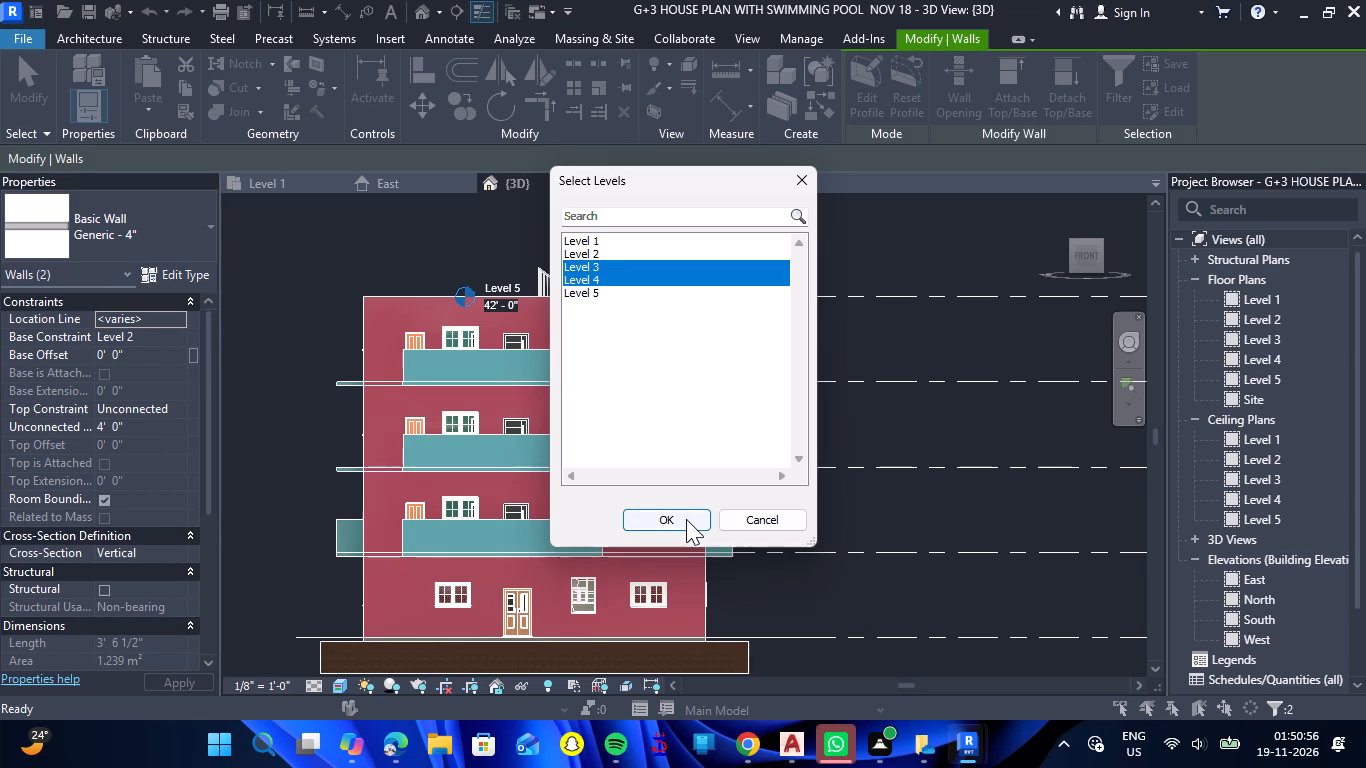
left_click(686, 519)
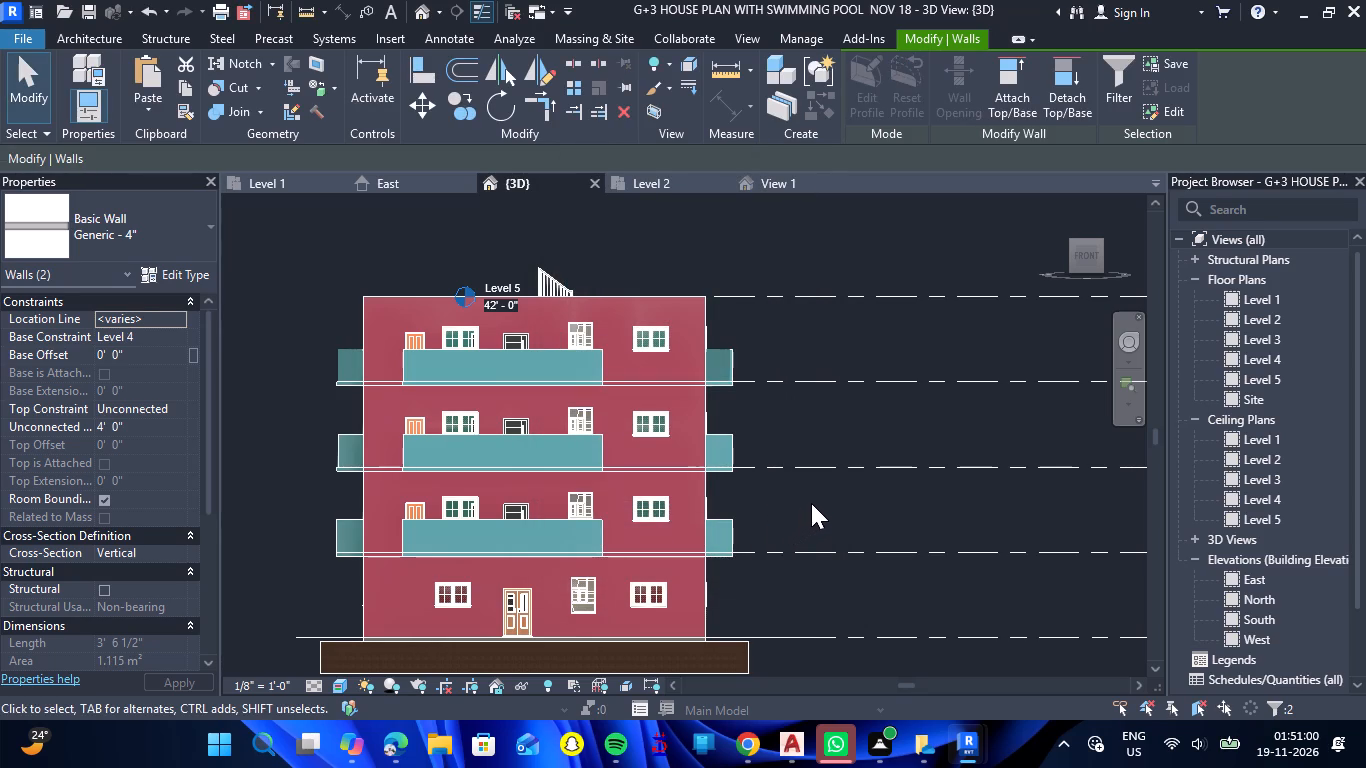
From the left side in 3D, copy the Level 2 left balcony's long parapet and front balcony's end parapet to Level 3 and Level 4.
key("Escape")
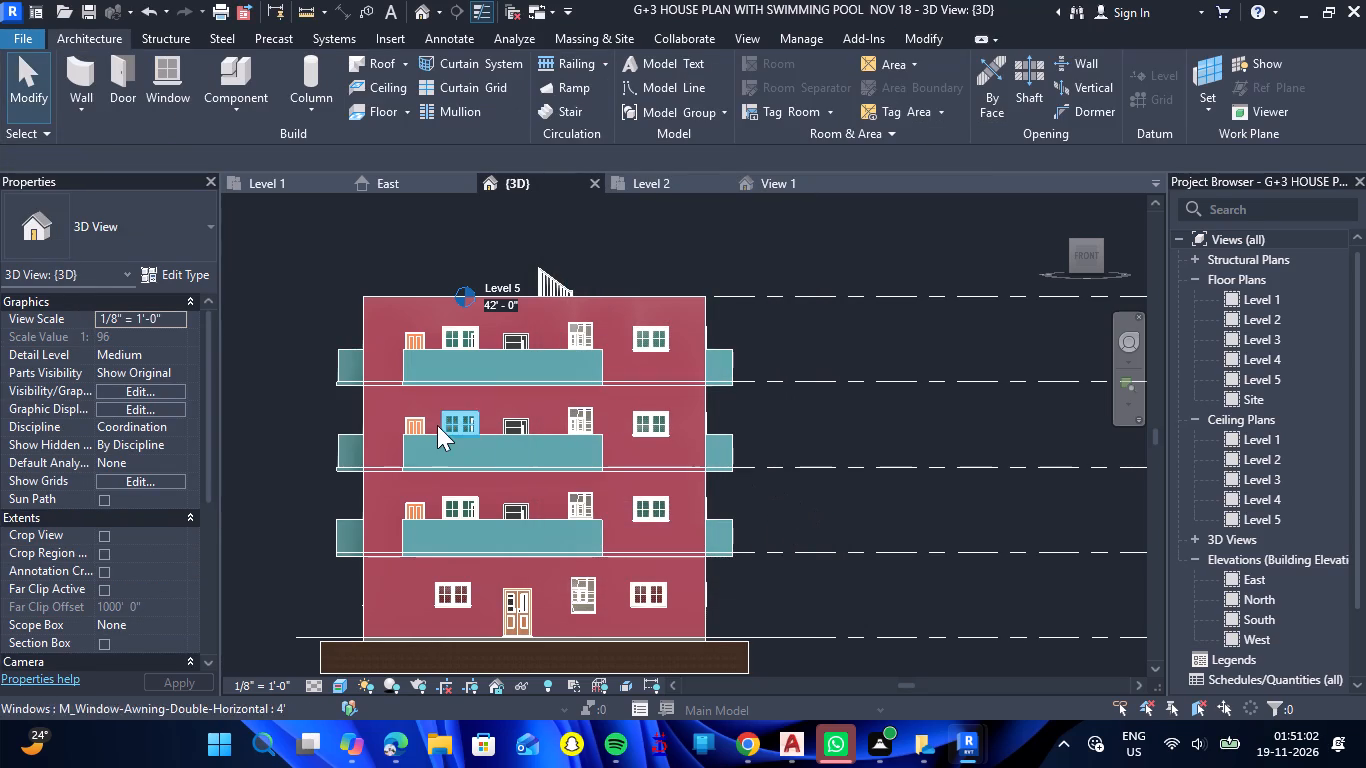
key("Escape")
left_click_drag(282, 505, 331, 516, "shift")
right_click_drag(282, 505, 331, 516, "shift")
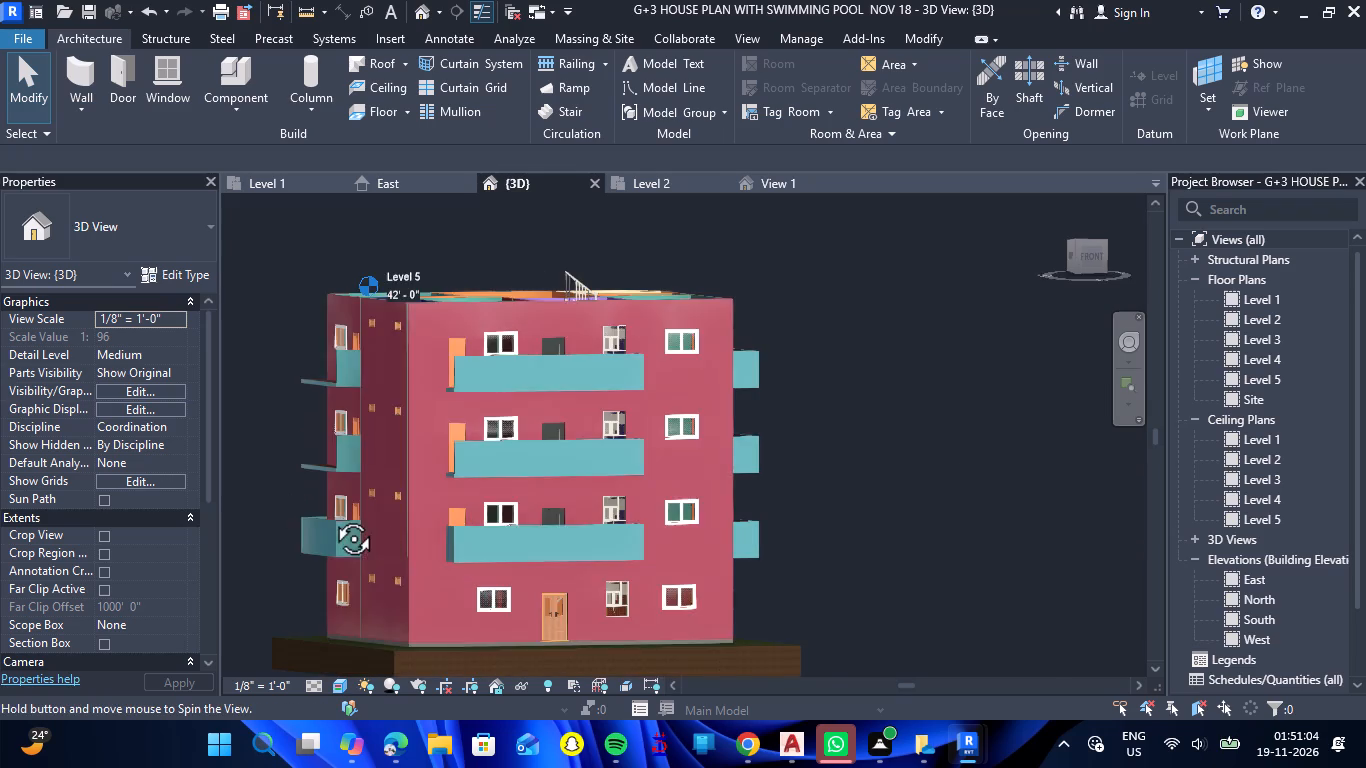
left_click_drag(331, 516, 524, 555, "shift")
right_click_drag(331, 516, 524, 555, "shift")
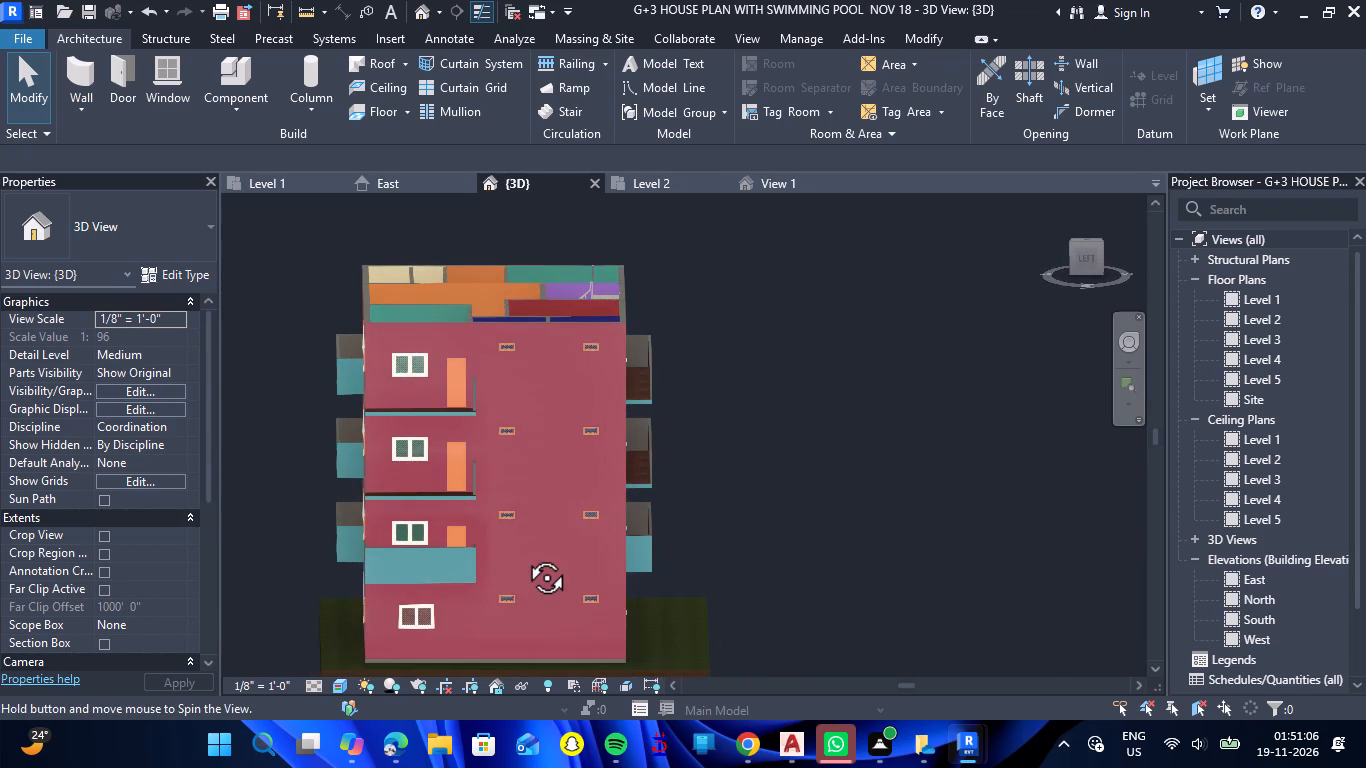
left_click_drag(524, 555, 536, 555, "shift")
right_click_drag(524, 555, 536, 555, "shift")
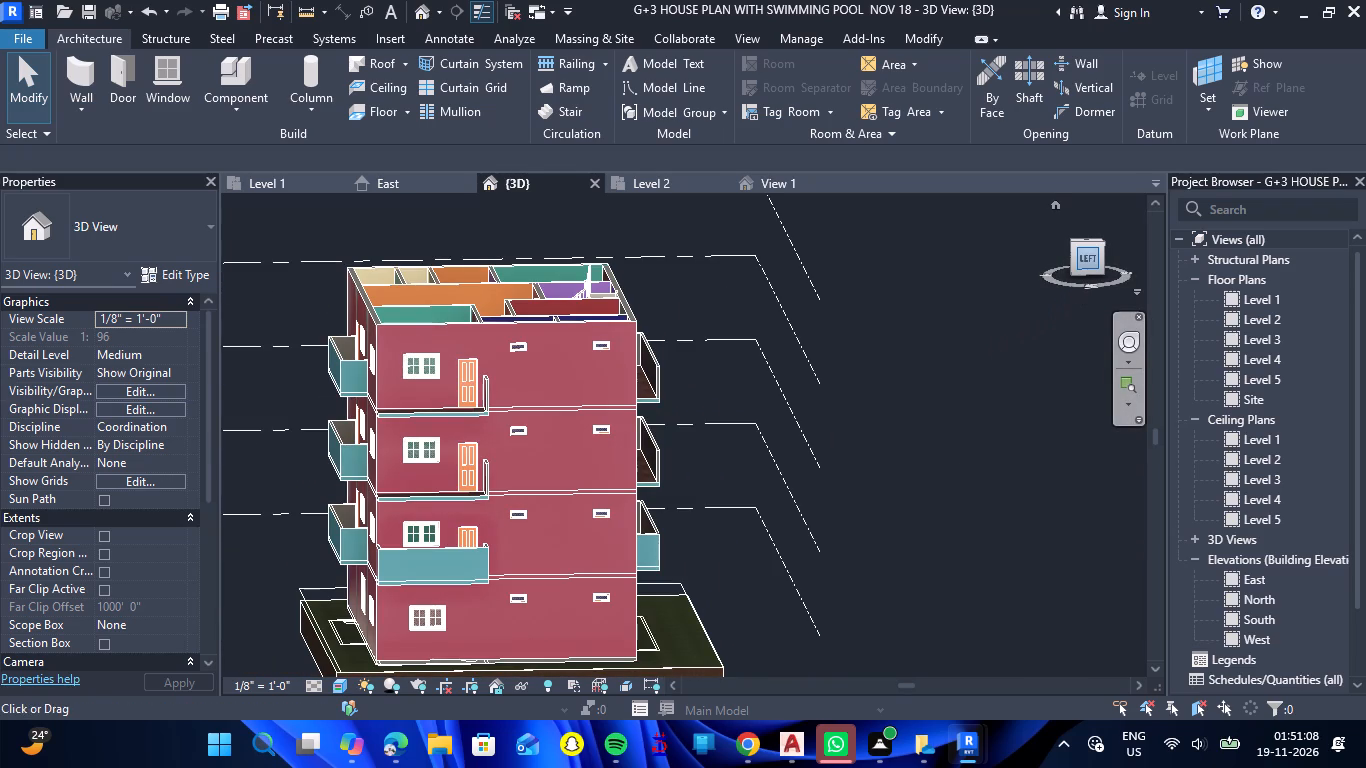
left_click(1088, 260)
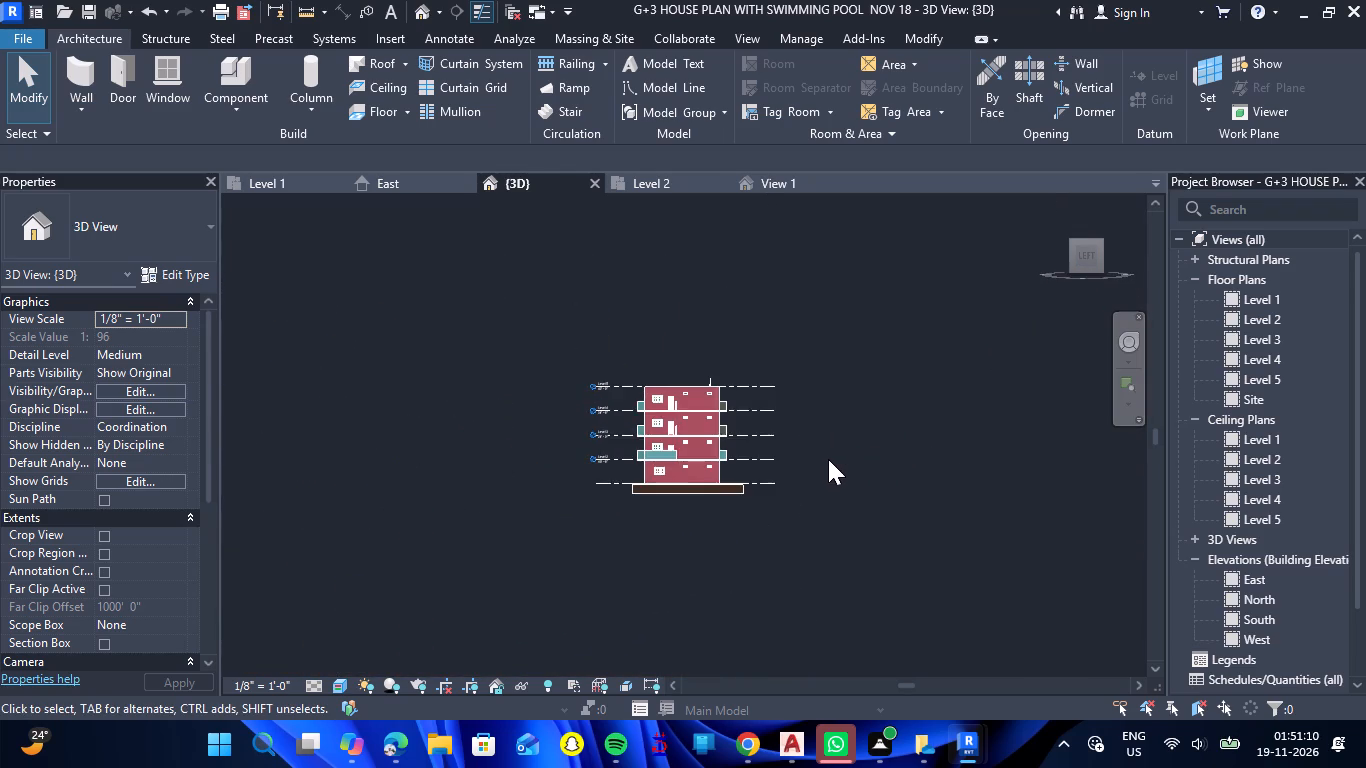
scroll(820, 457, "up", 5)
scroll(485, 414, "up", 7)
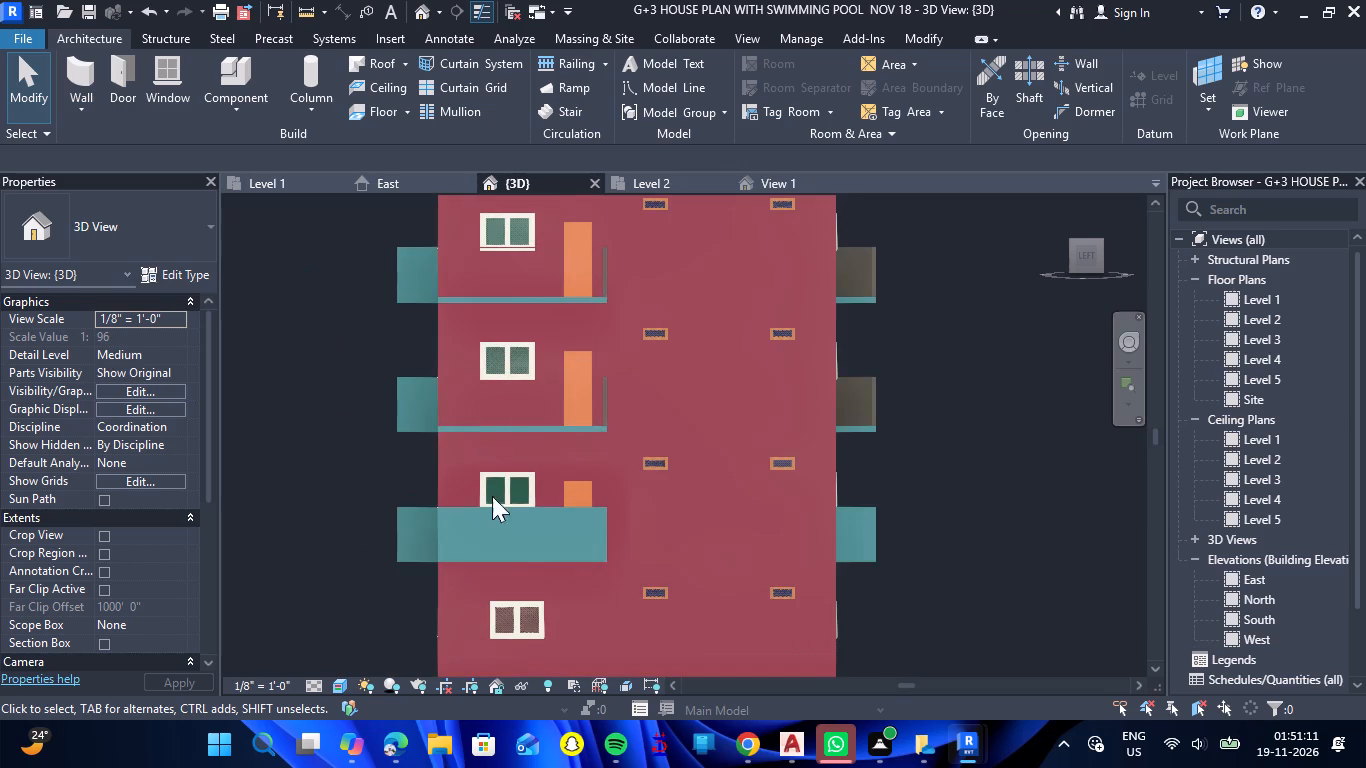
left_click(494, 510)
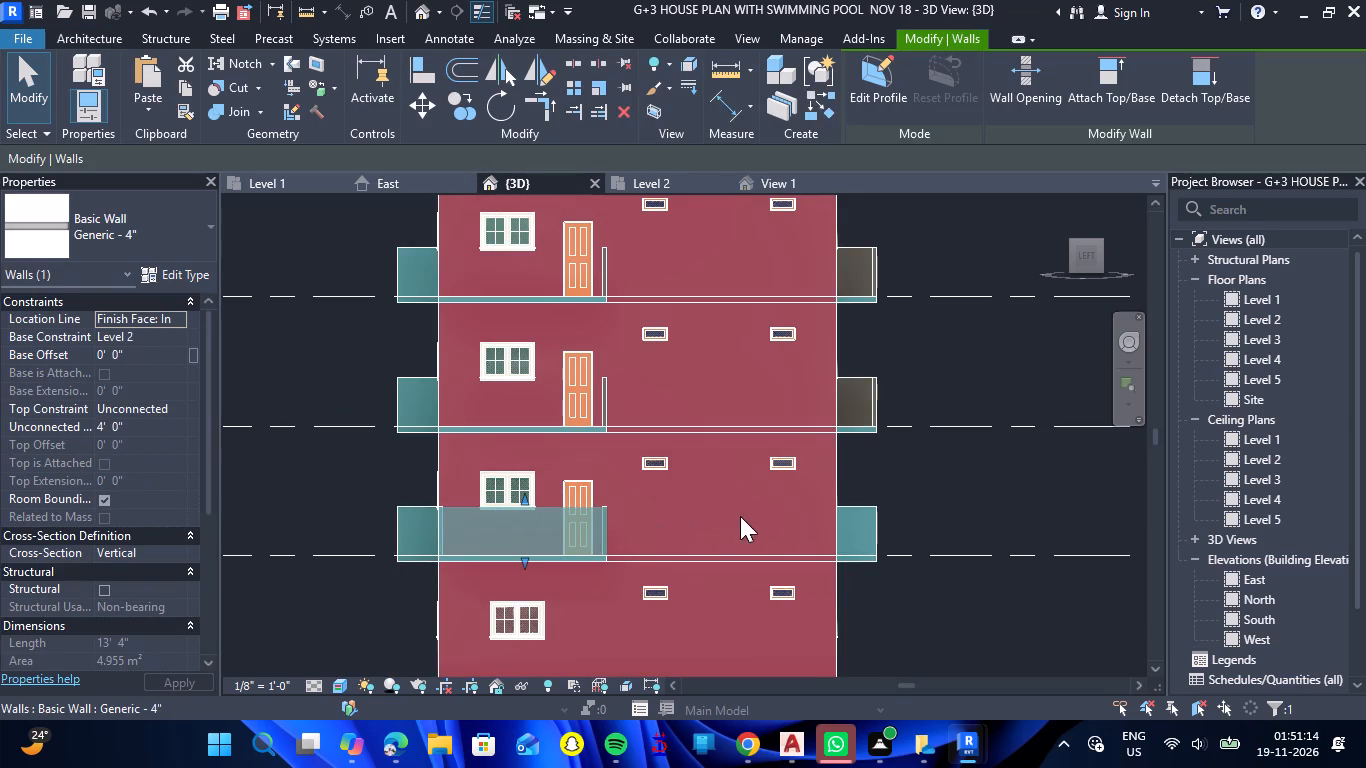
left_click(861, 506, "ctrl")
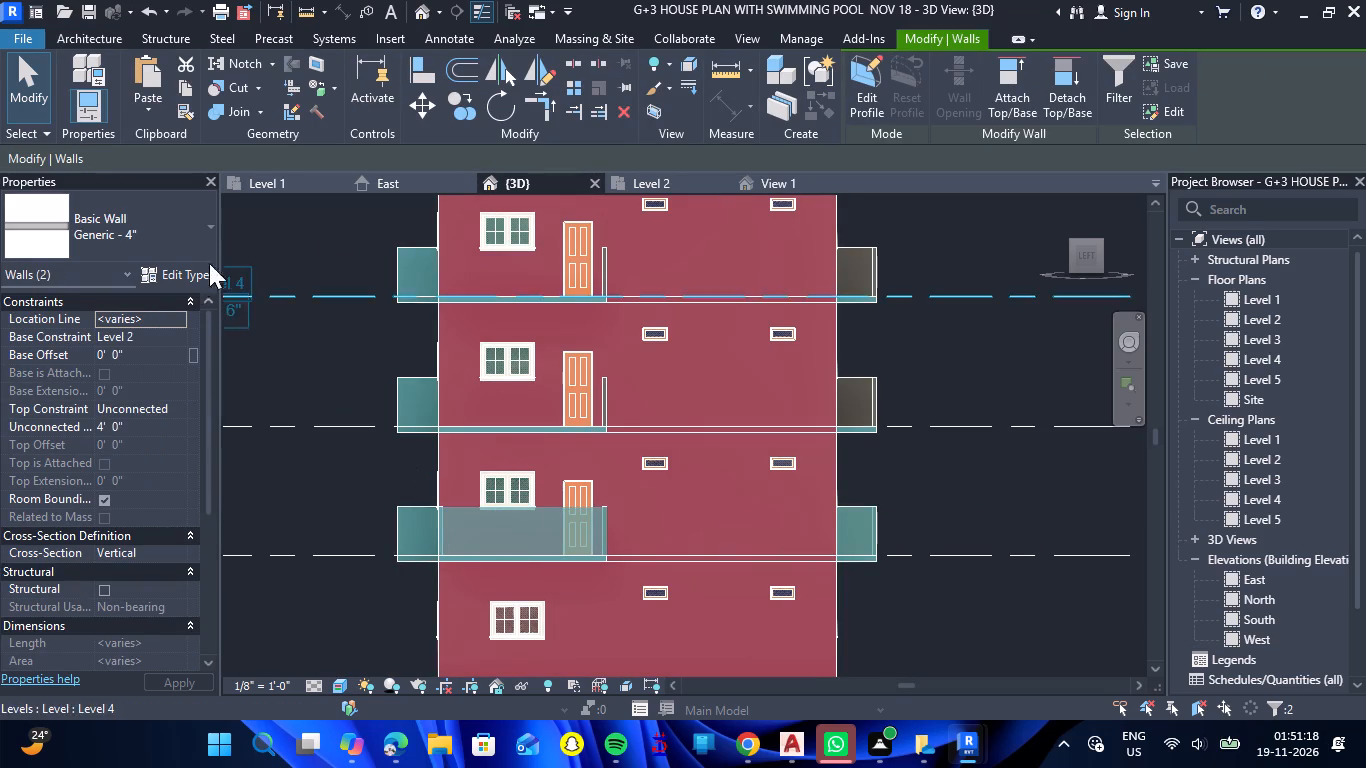
left_click(187, 89)
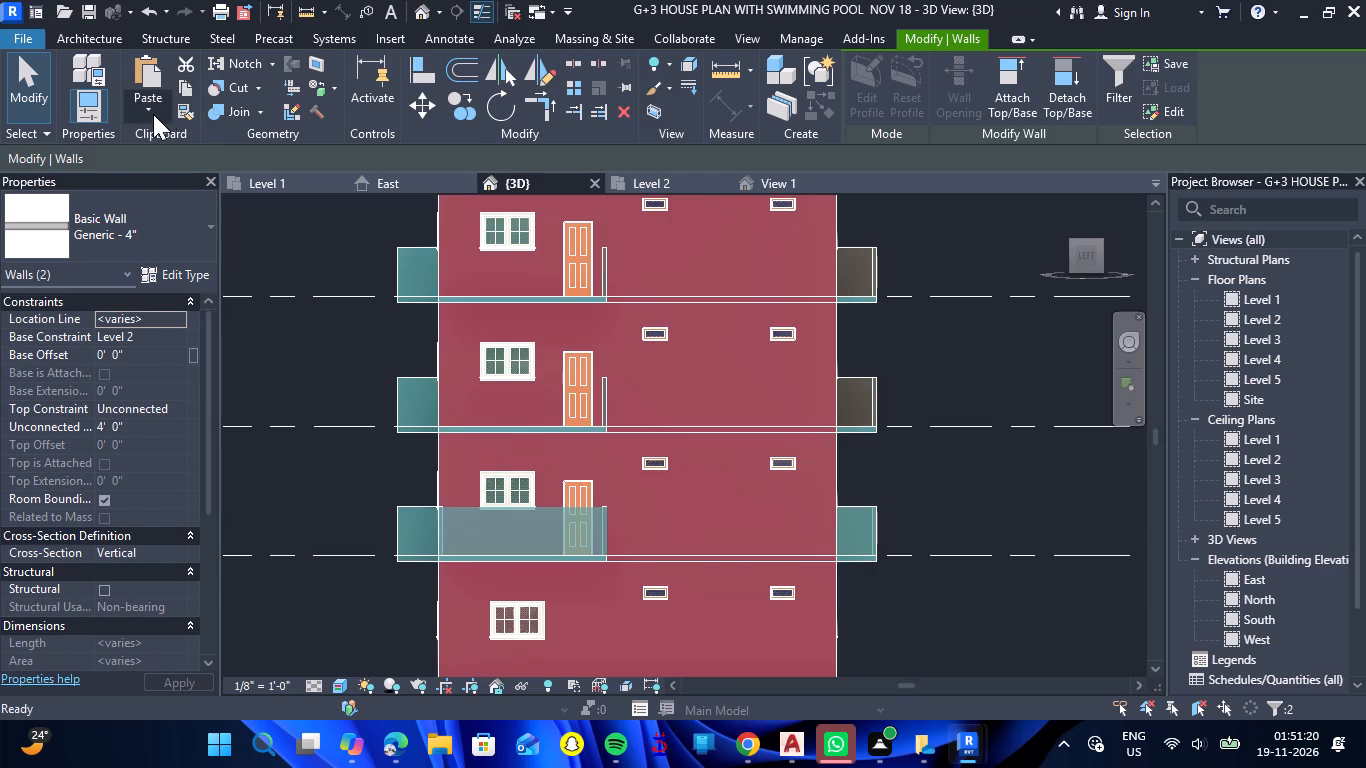
left_click(153, 114)
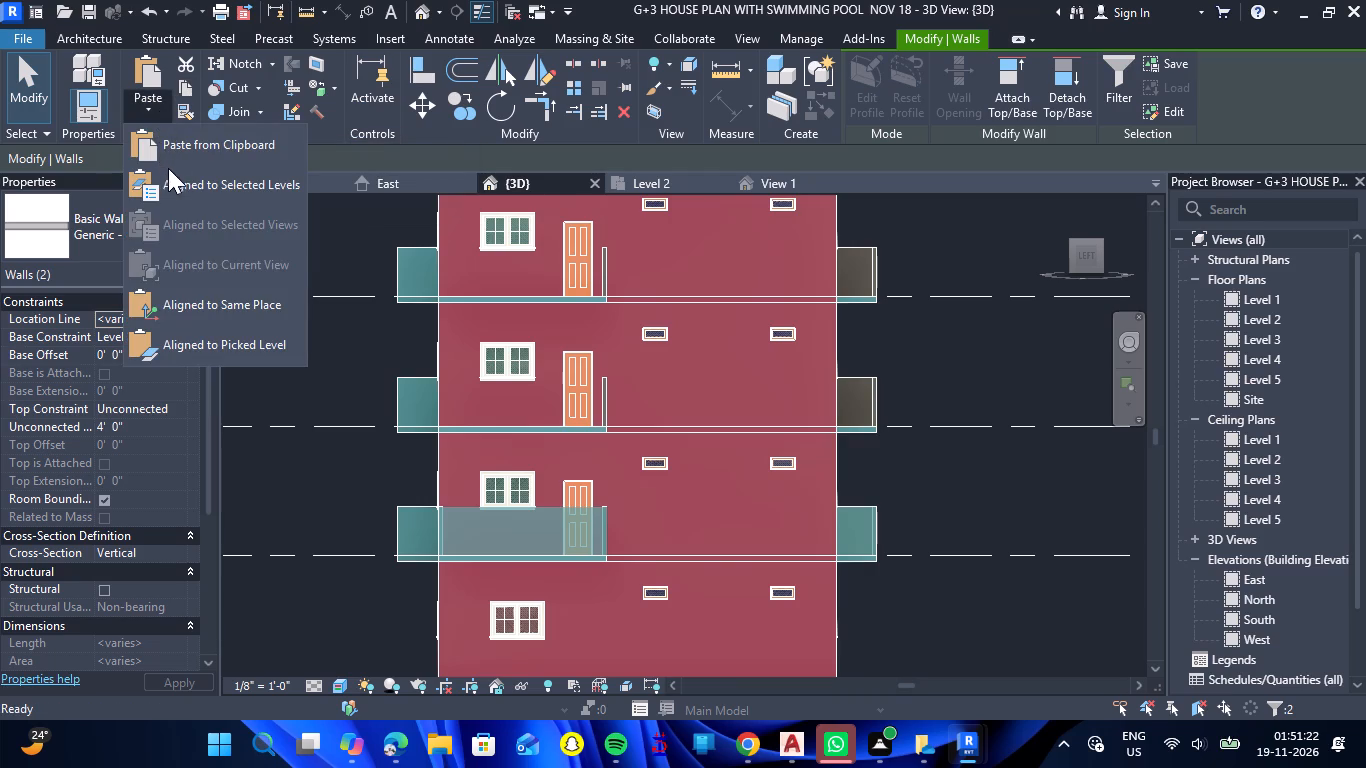
left_click(172, 179)
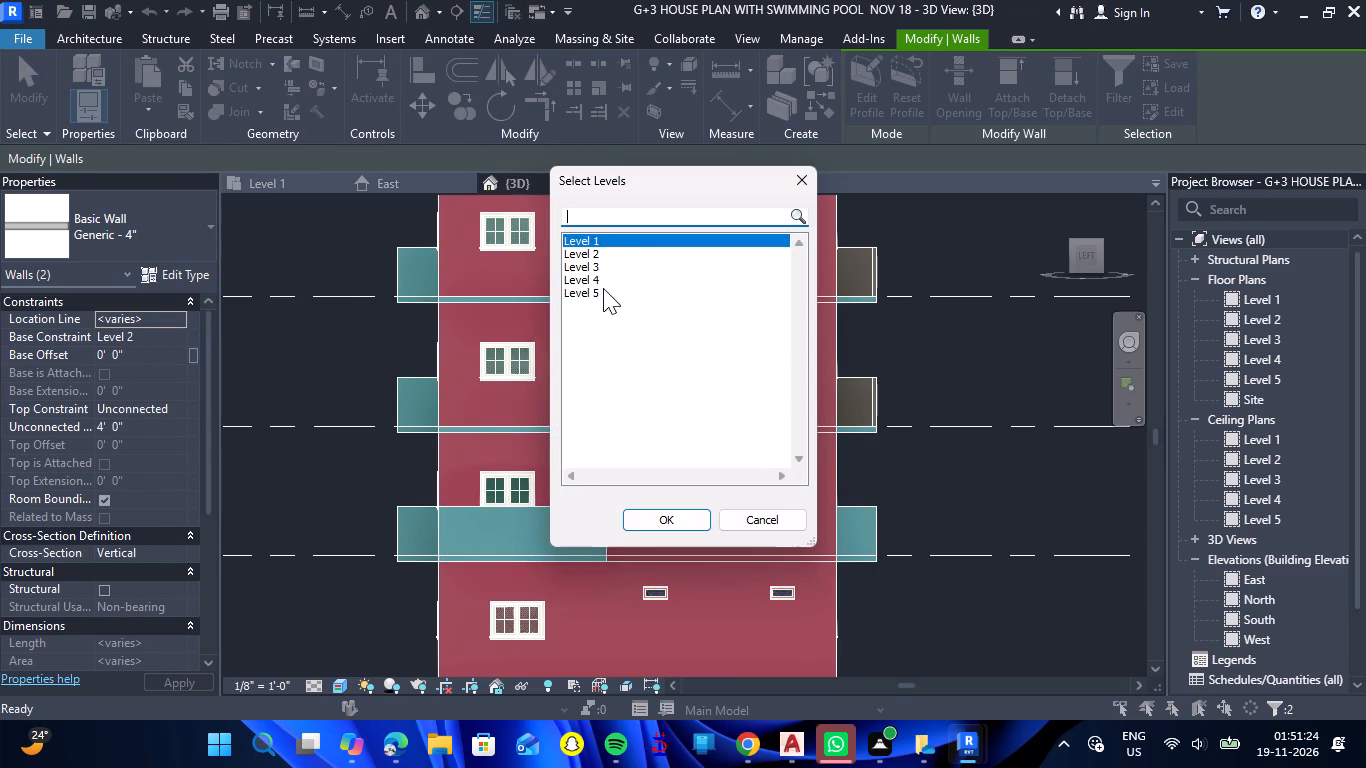
left_click(606, 270)
key("shift+Down")
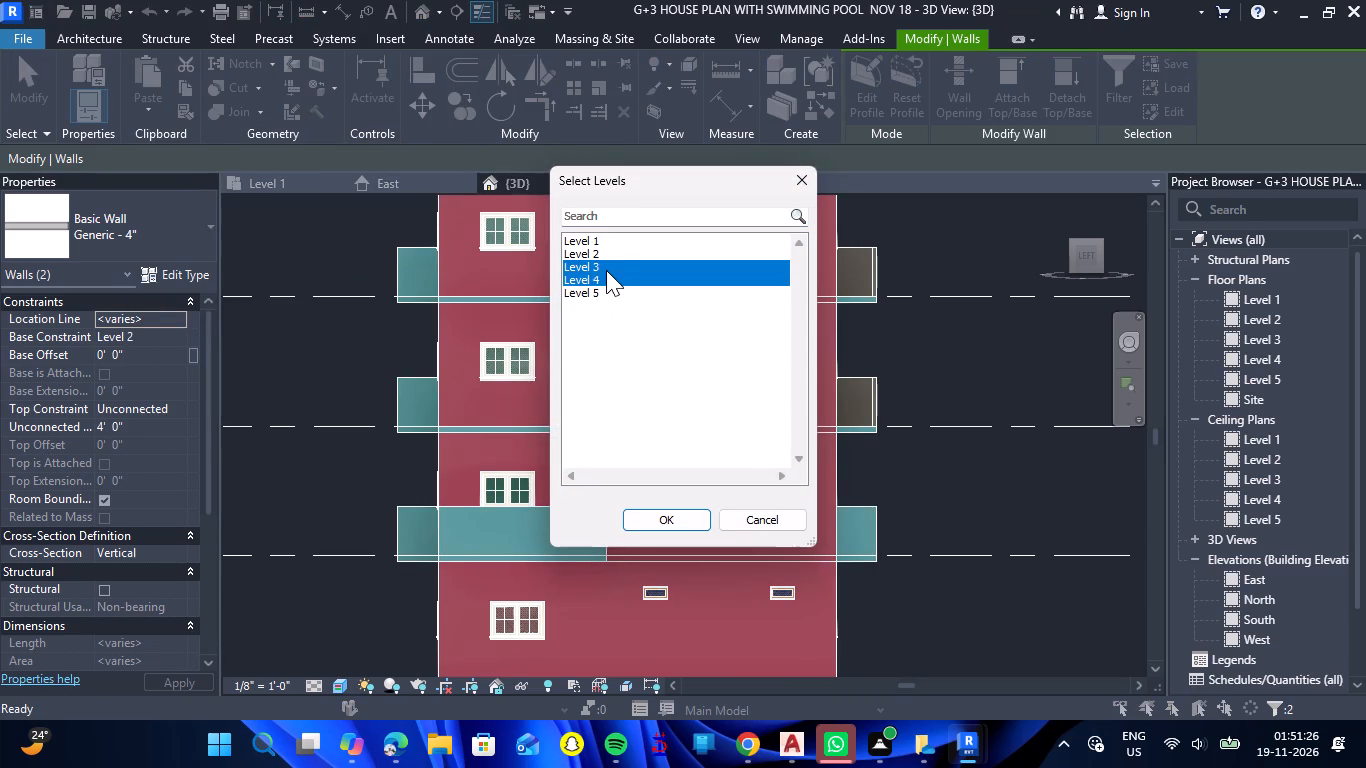
key("shift+Down")
key("shift+Up")
left_click(673, 514)
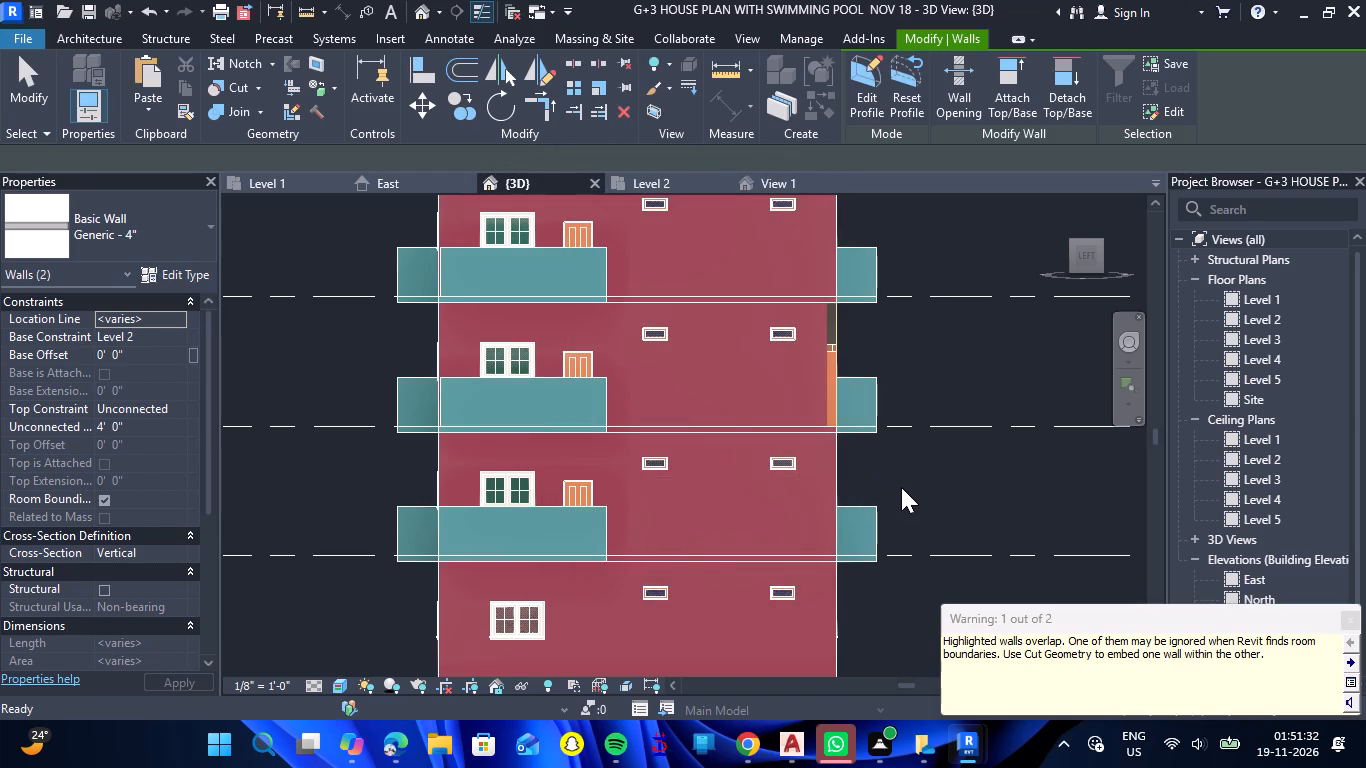
left_click(927, 487)
From the back in 3D, copy the two Level 2 Generic - 4" parapet walls at the side balconies' rear ends to Level 3 and Level 4.
scroll(927, 487, "down", 3)
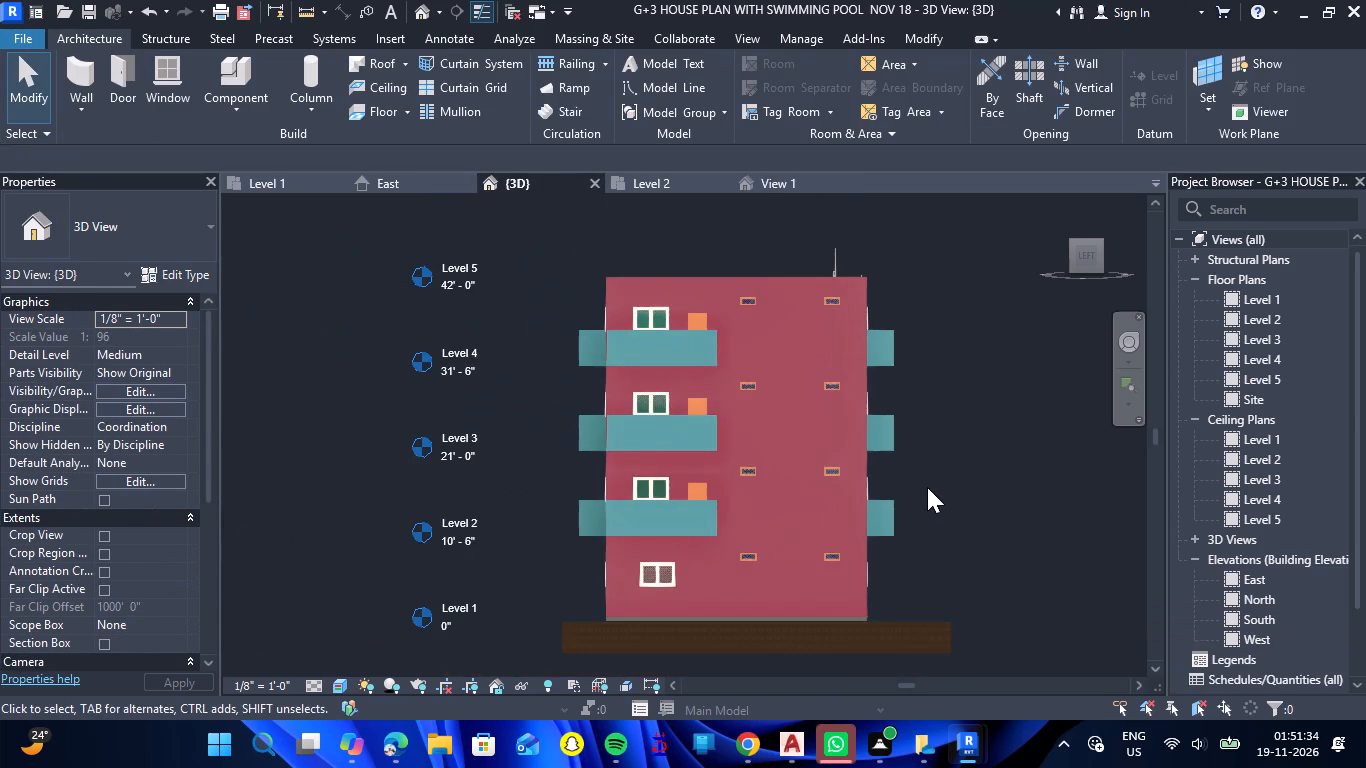
left_click_drag(299, 448, 377, 477, "shift")
right_click_drag(299, 448, 377, 477, "shift")
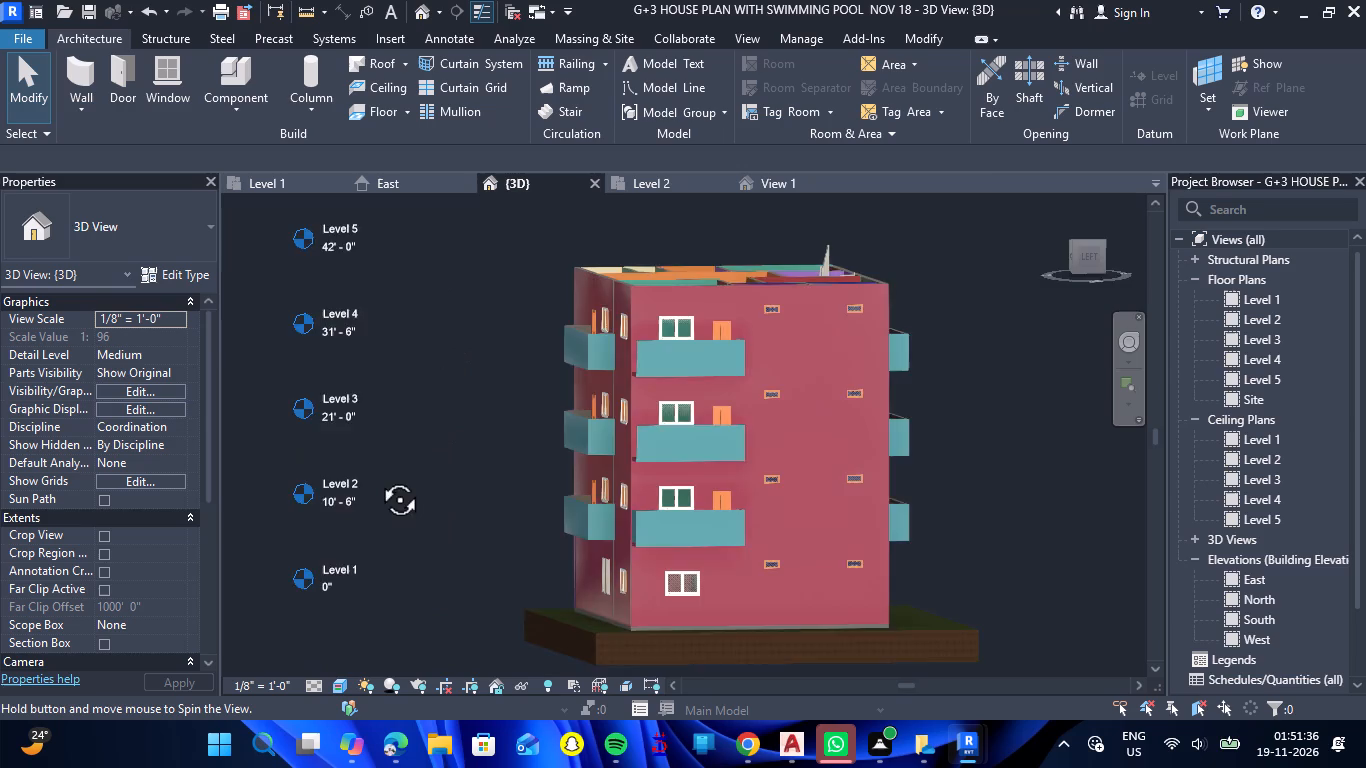
left_click_drag(377, 477, 544, 521, "shift")
right_click_drag(377, 477, 544, 521, "shift")
left_click(1087, 260)
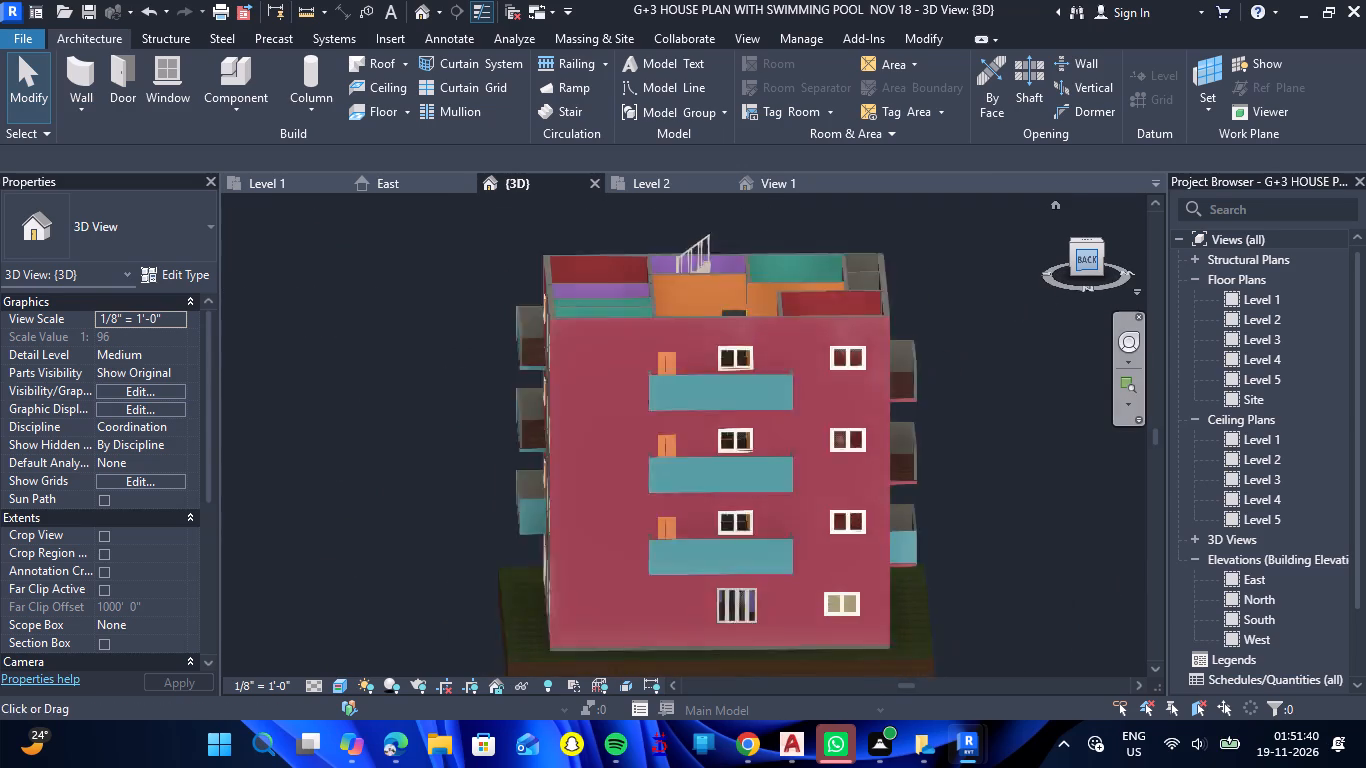
scroll(741, 438, "up", 5)
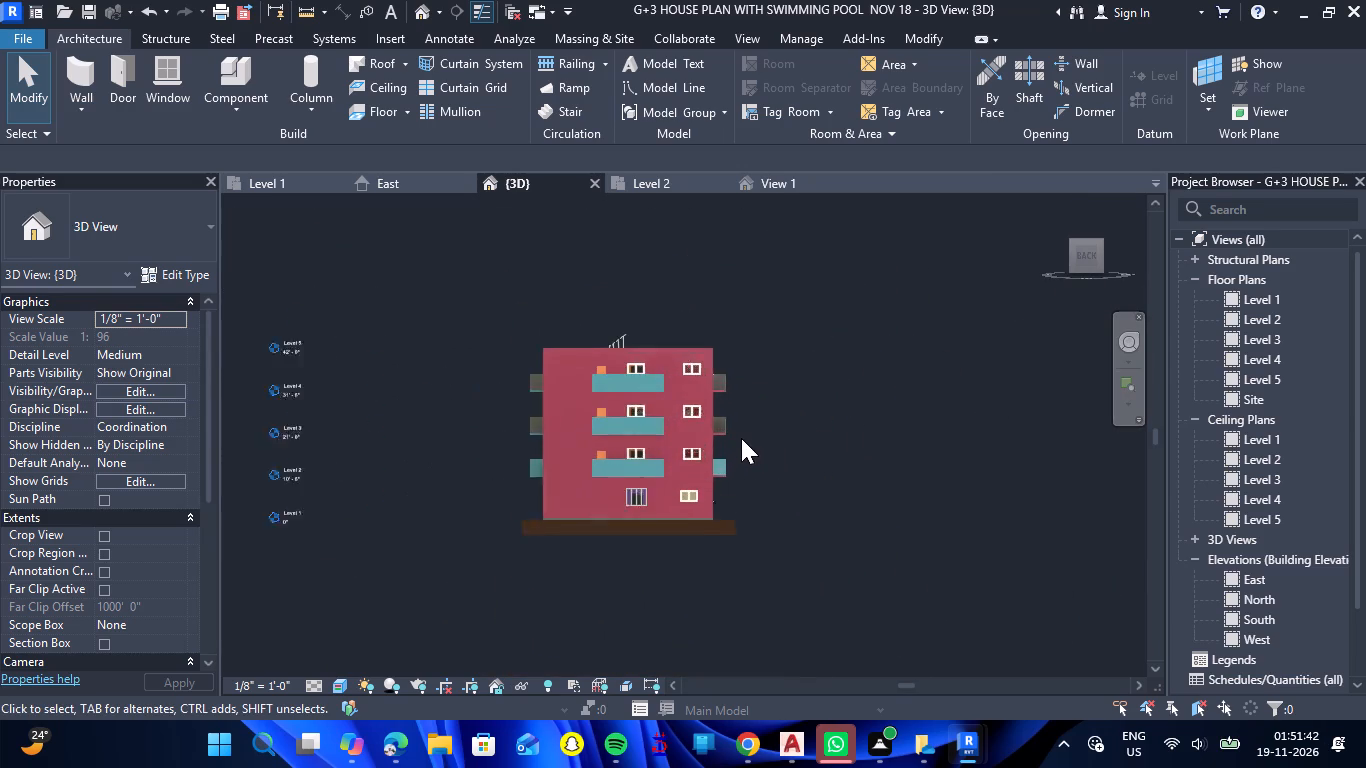
scroll(741, 438, "up", 5)
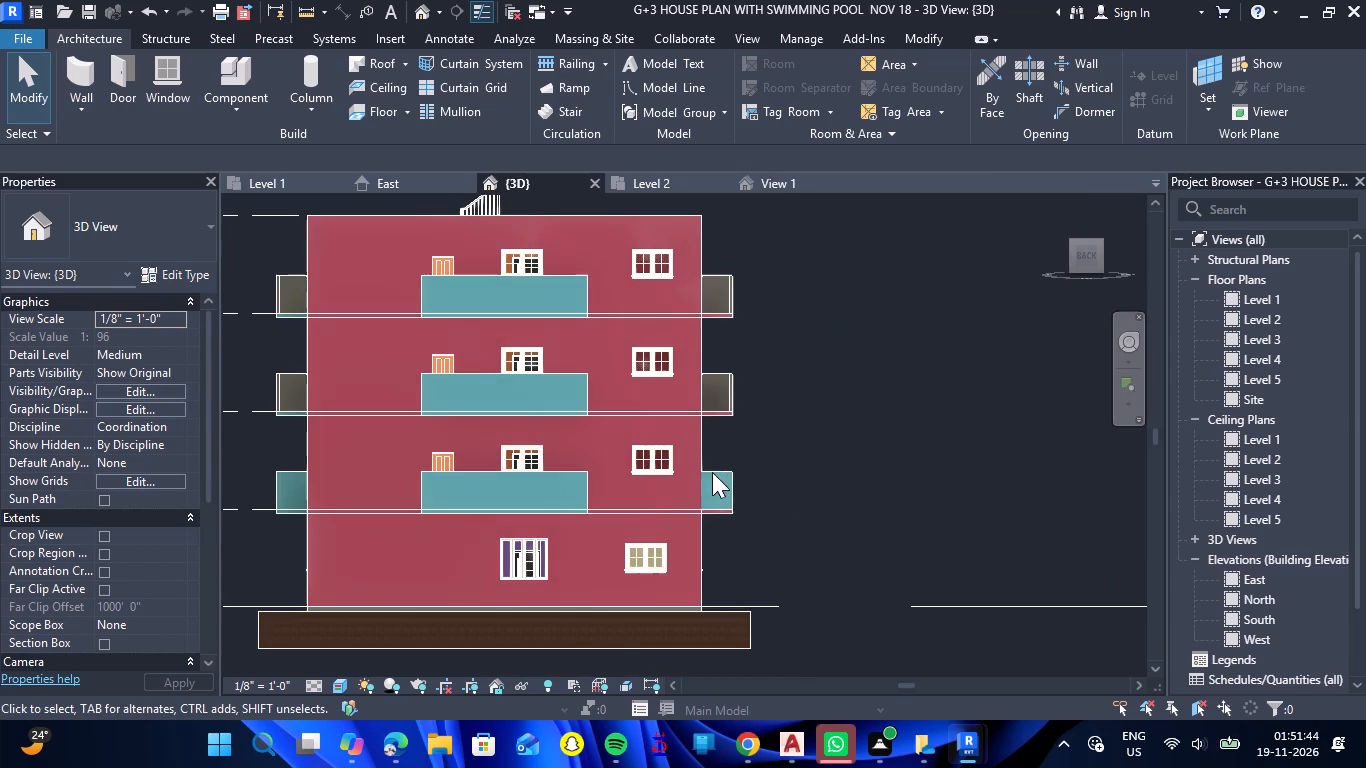
left_click(718, 475)
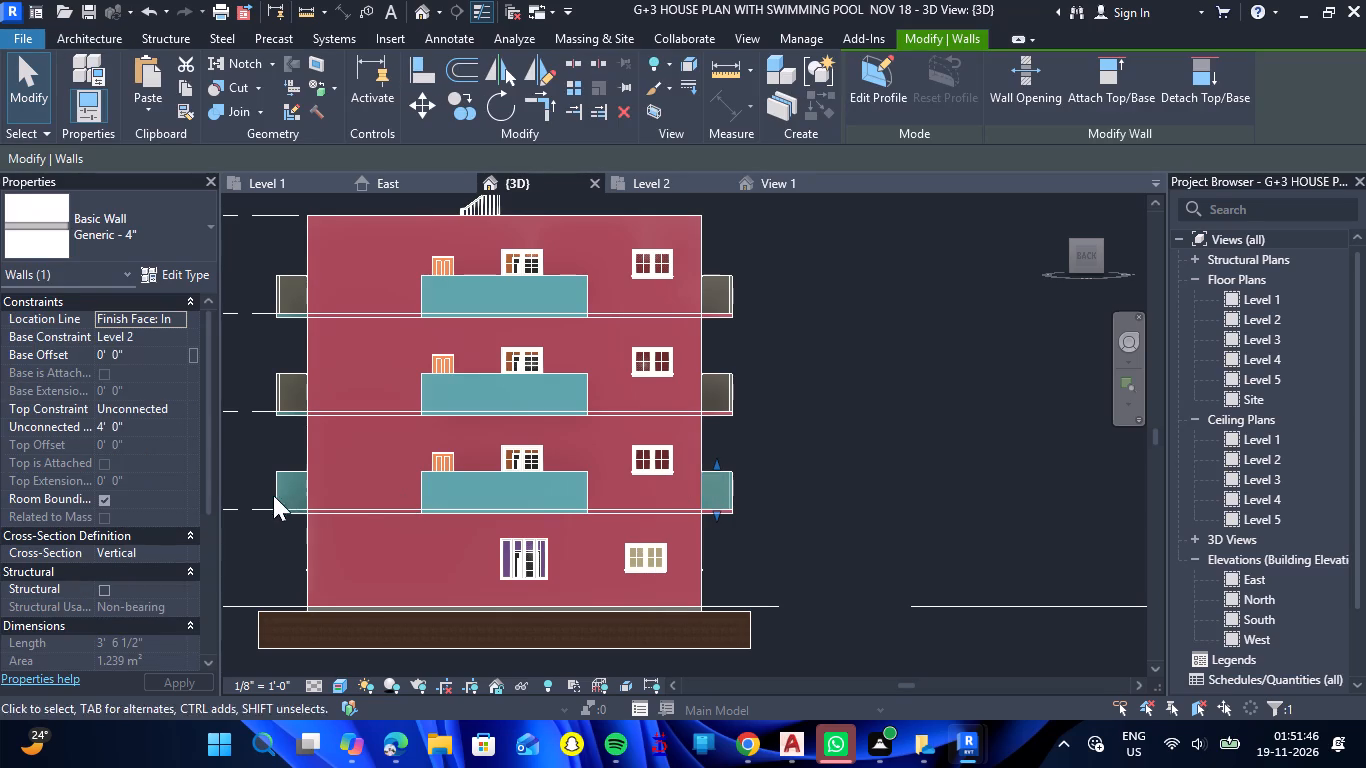
left_click(296, 475, "ctrl")
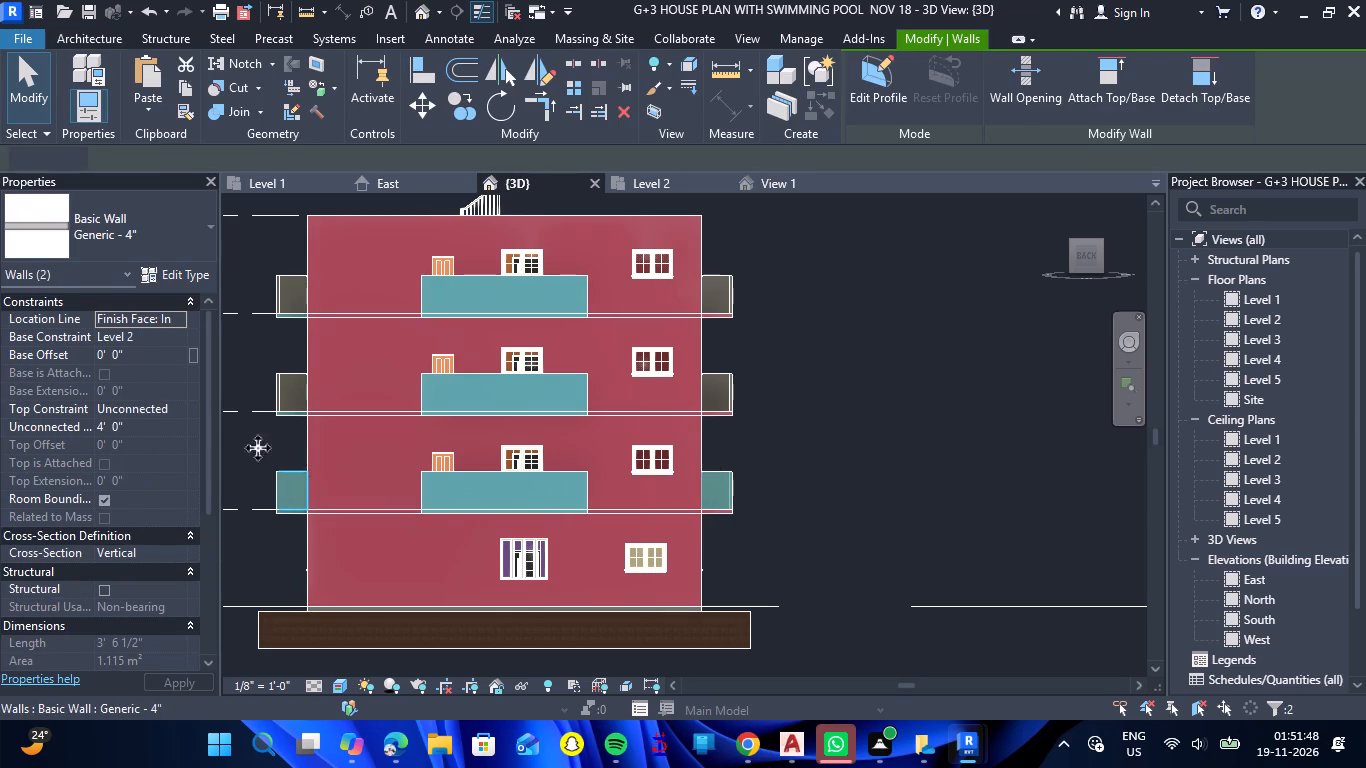
left_click(183, 96)
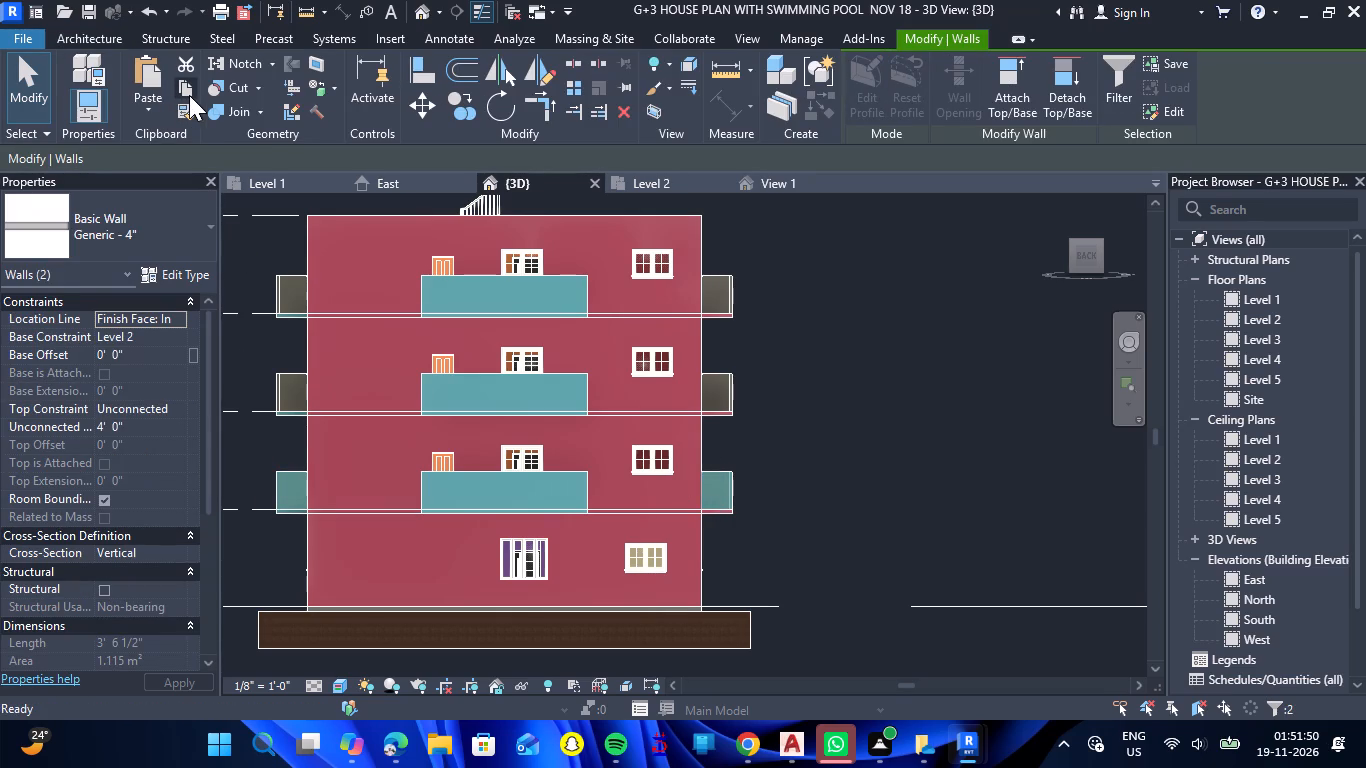
left_click(153, 117)
left_click(162, 184)
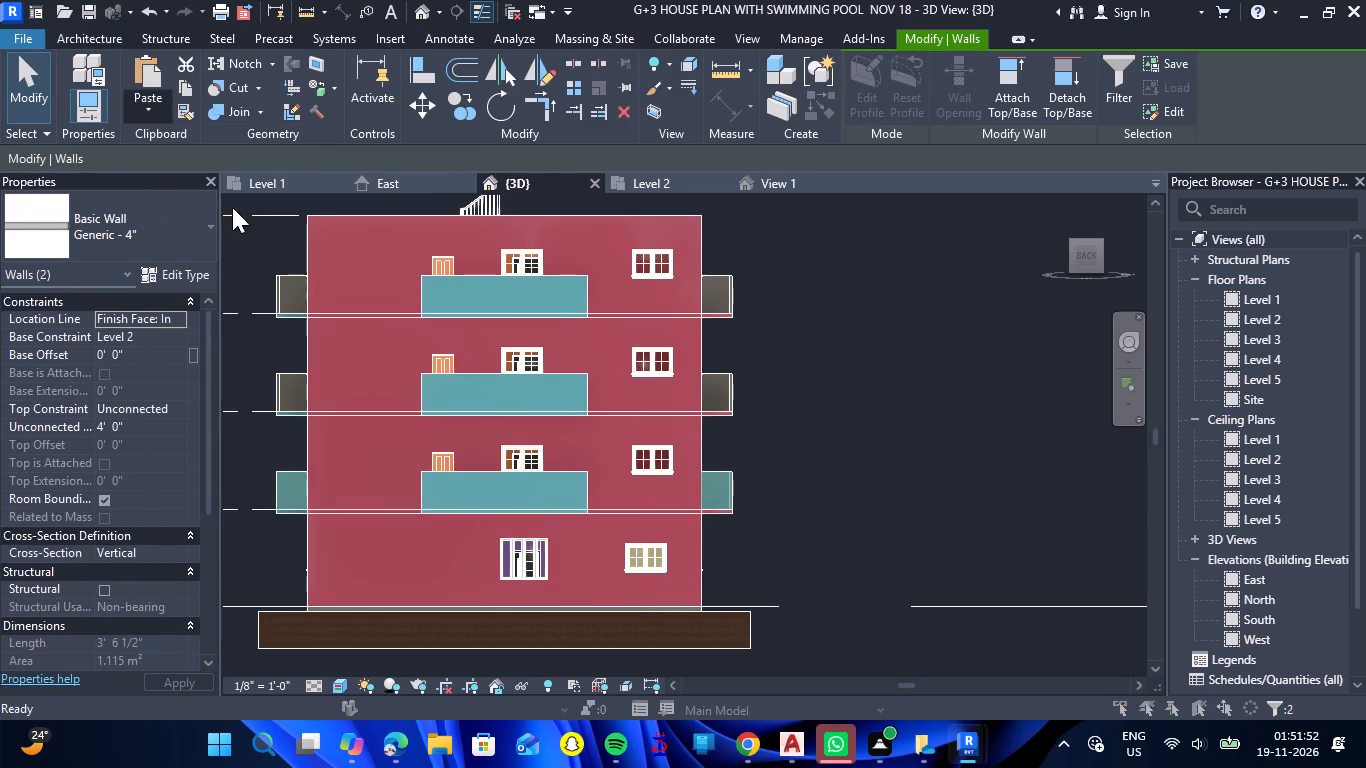
left_click(619, 267)
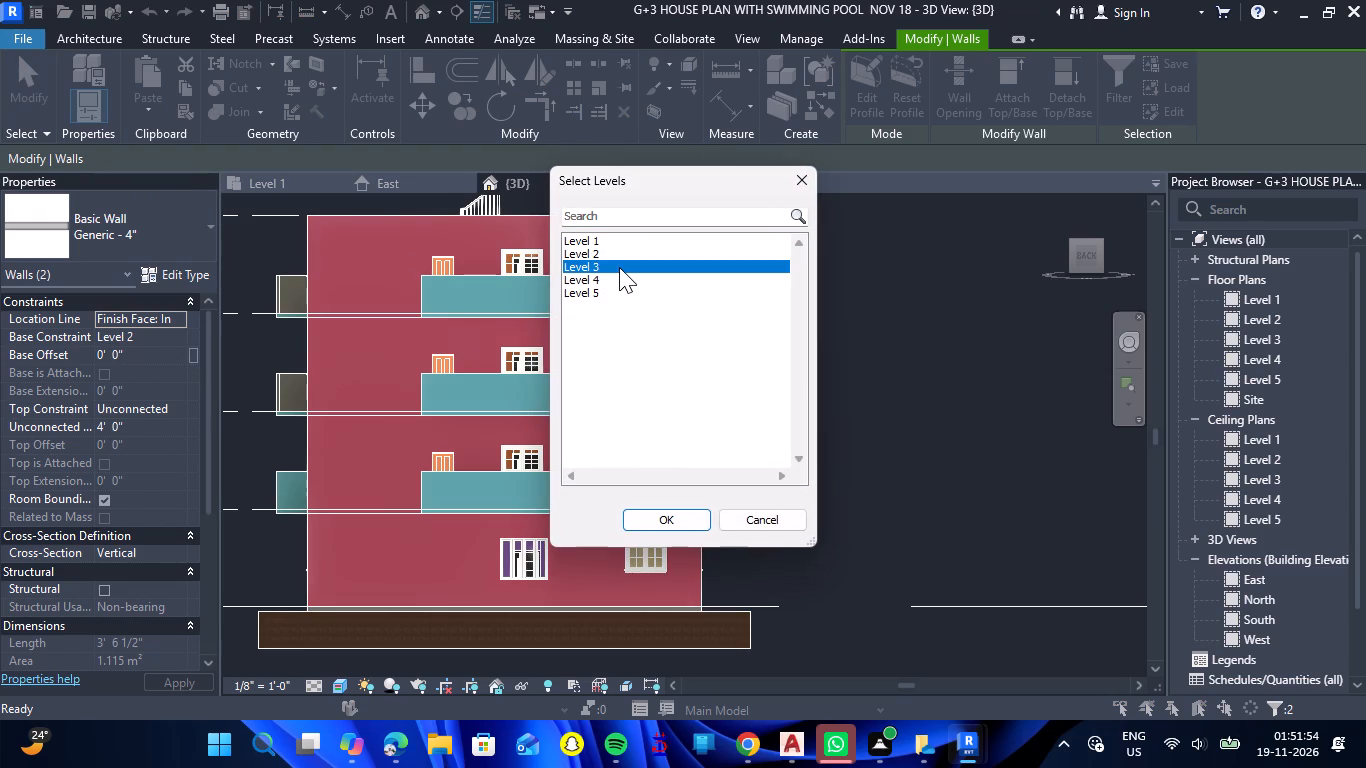
key("shift+Down")
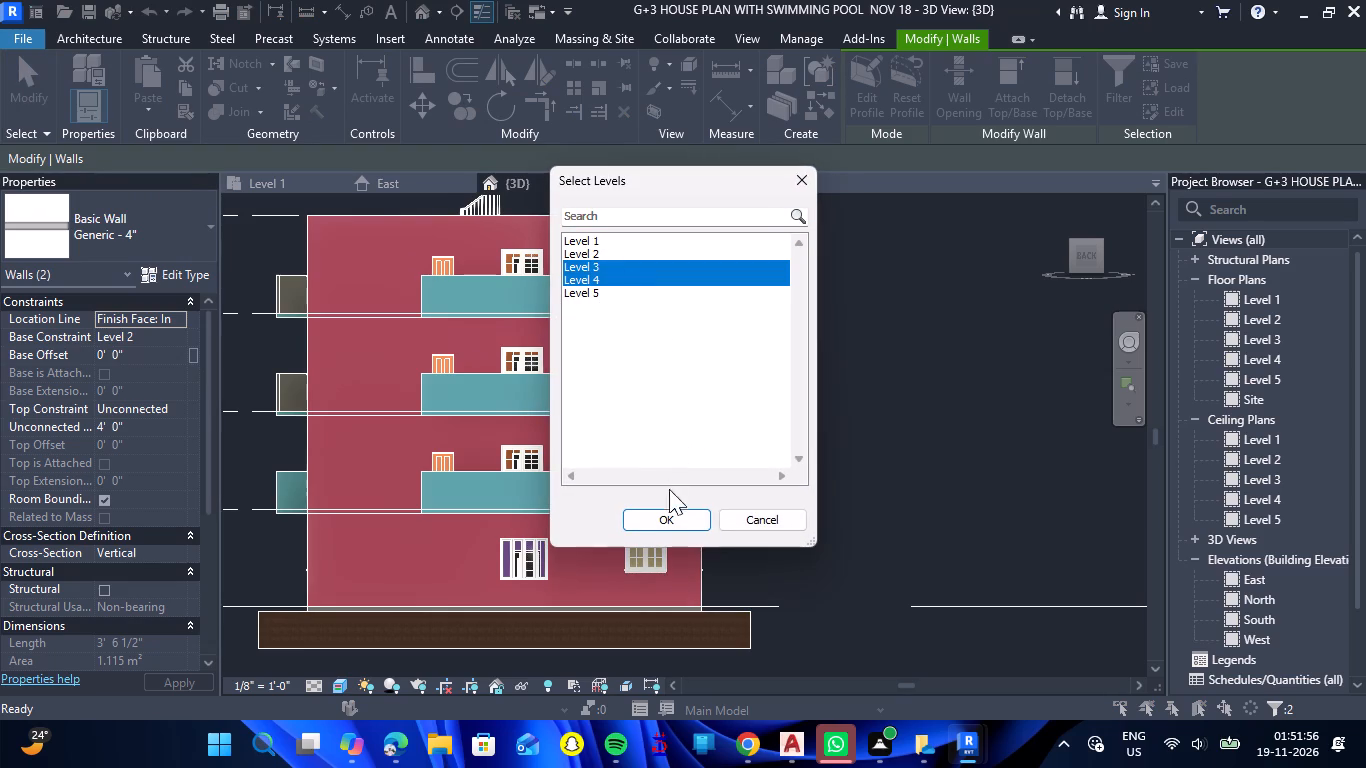
left_click(668, 516)
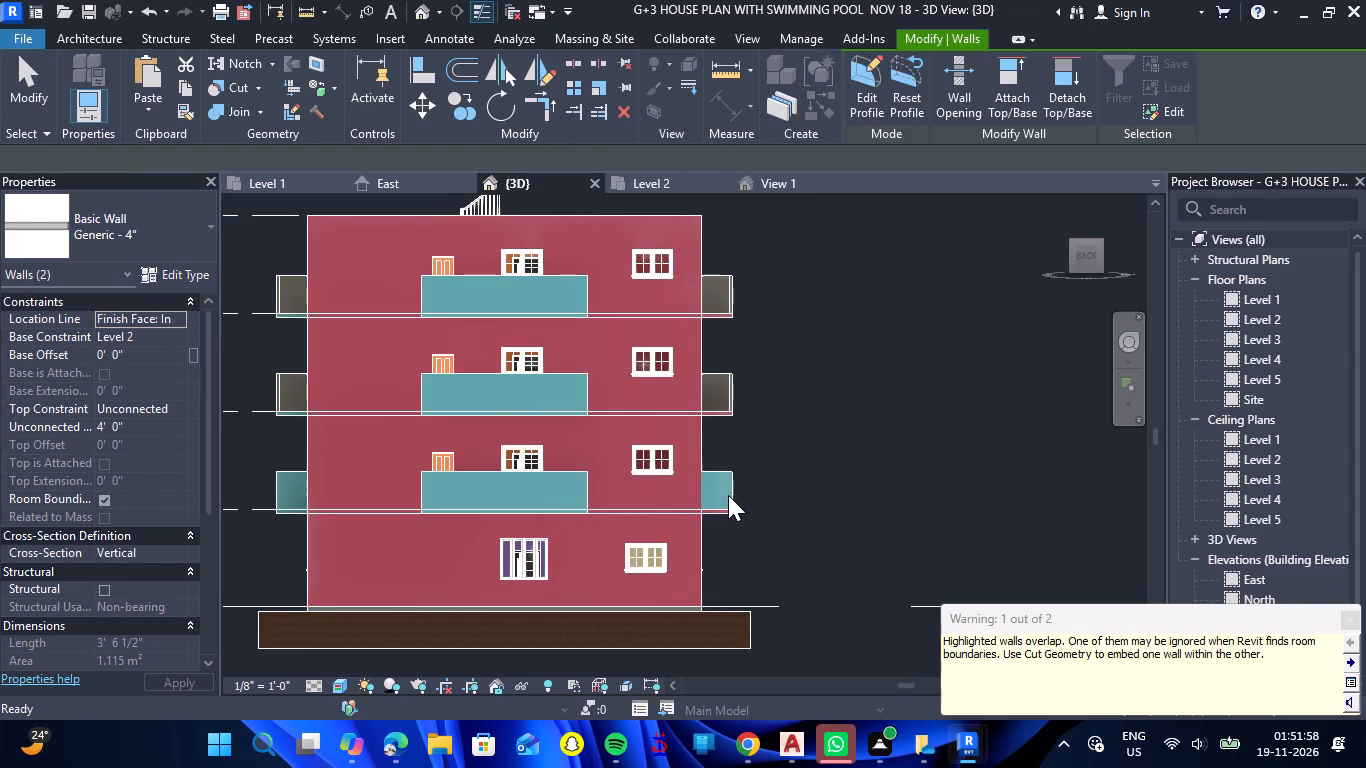
left_click(798, 501)
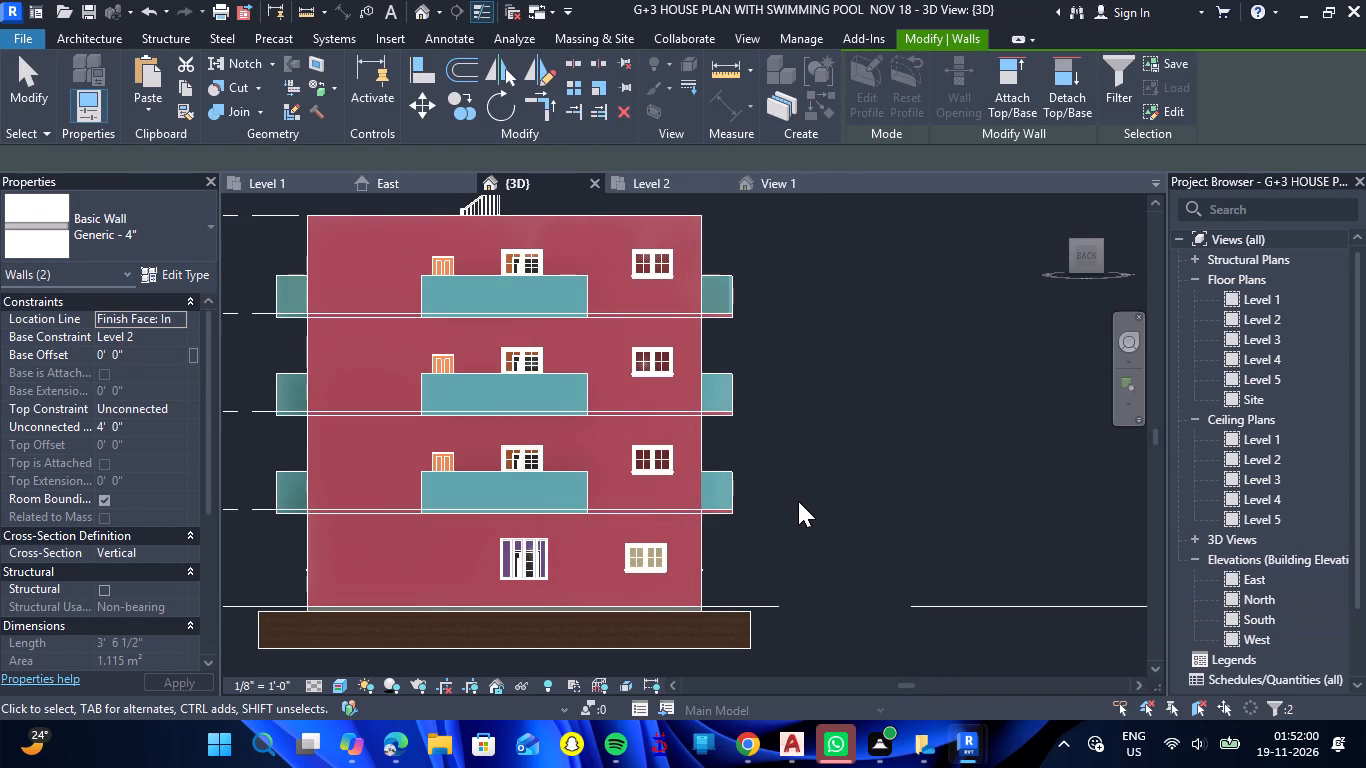
Inspect the four-storey building in 3D from all sides and from the top, checking the balcony parapets on every level.
scroll(809, 494, "down", 3)
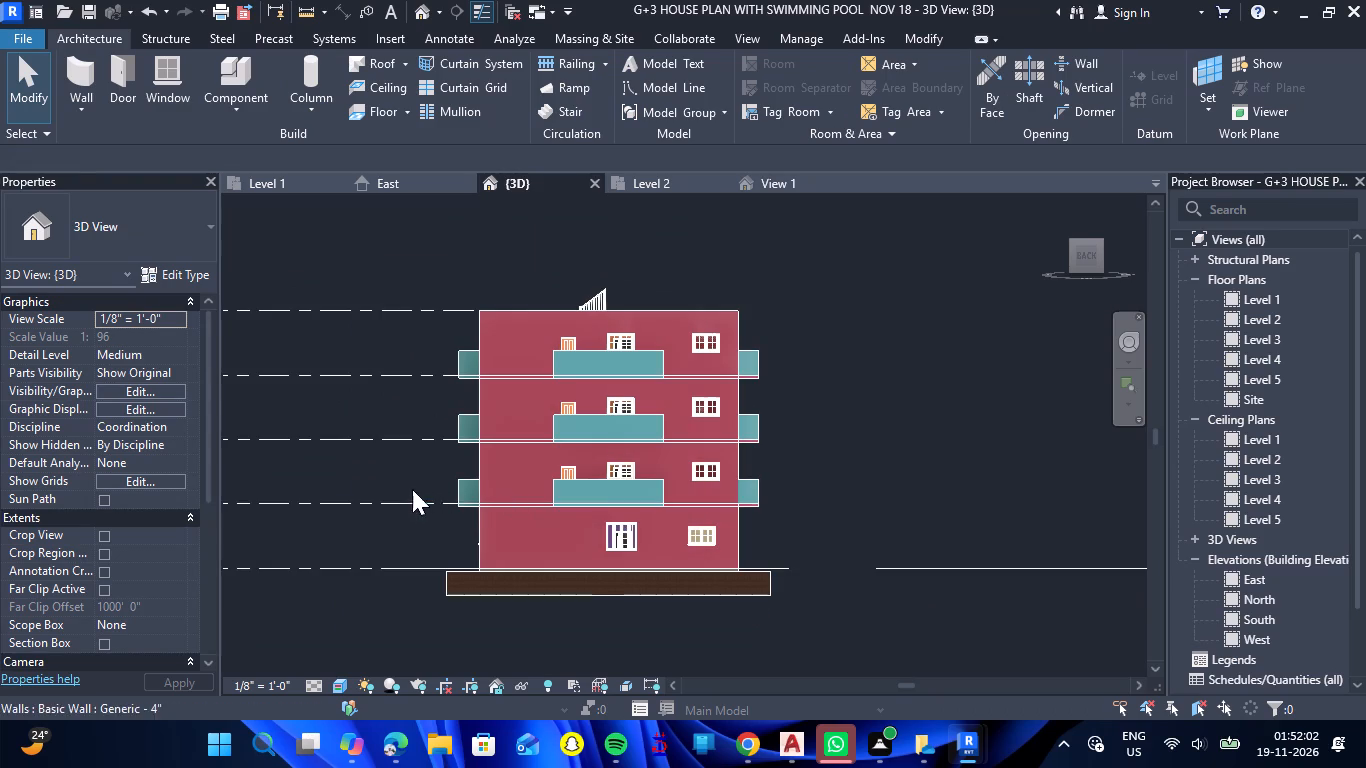
left_click_drag(392, 473, 591, 537, "shift")
right_click_drag(392, 473, 591, 537, "shift")
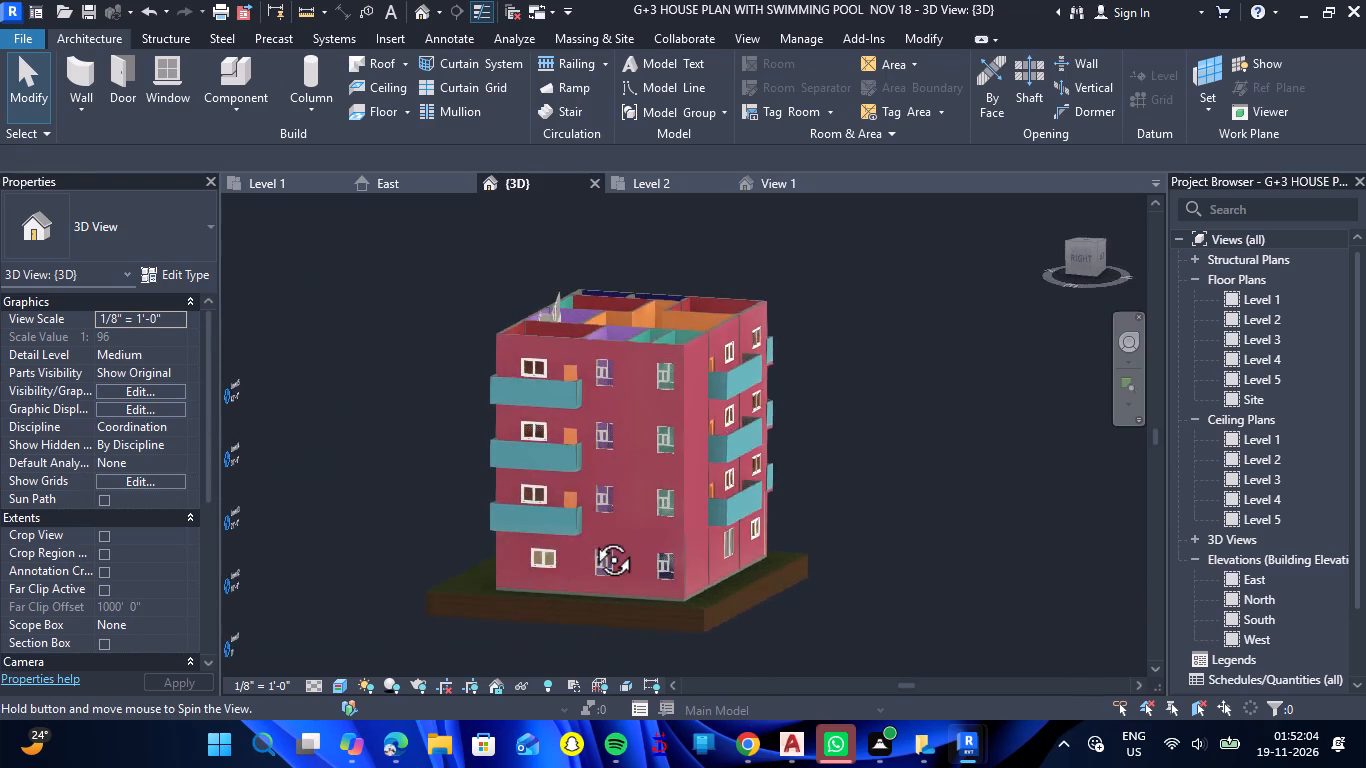
left_click_drag(591, 537, 973, 605, "shift")
right_click_drag(591, 537, 973, 605, "shift")
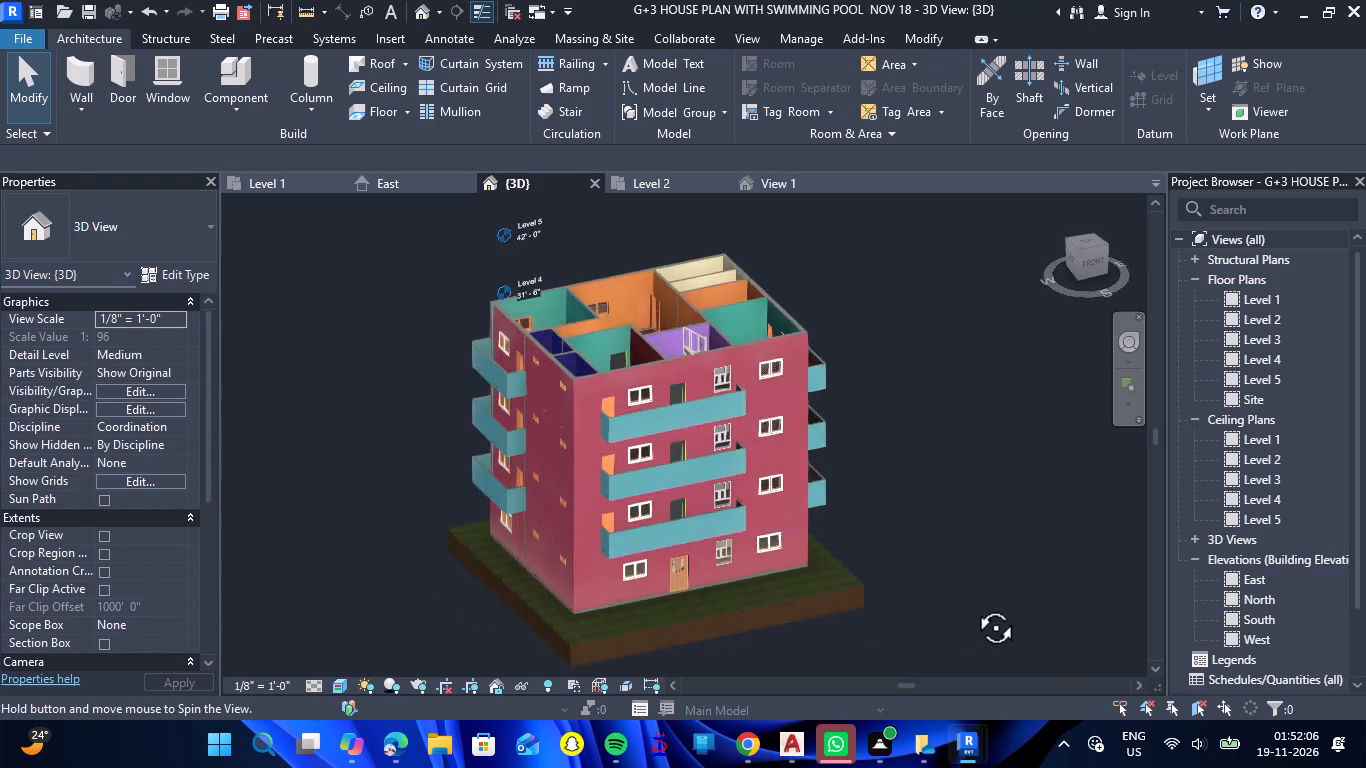
left_click_drag(973, 605, 605, 583, "shift")
right_click_drag(973, 605, 605, 583, "shift")
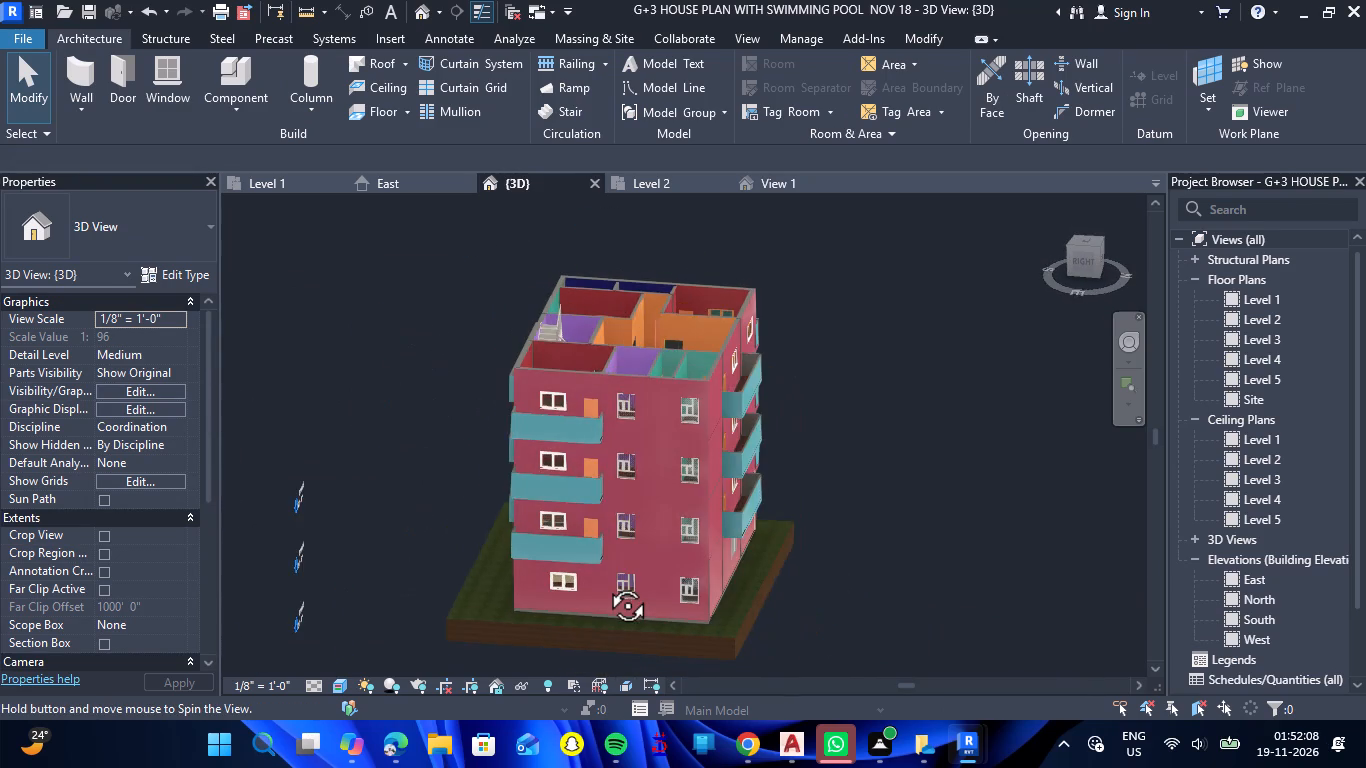
left_click_drag(605, 583, 781, 576, "shift")
right_click_drag(605, 583, 781, 576, "shift")
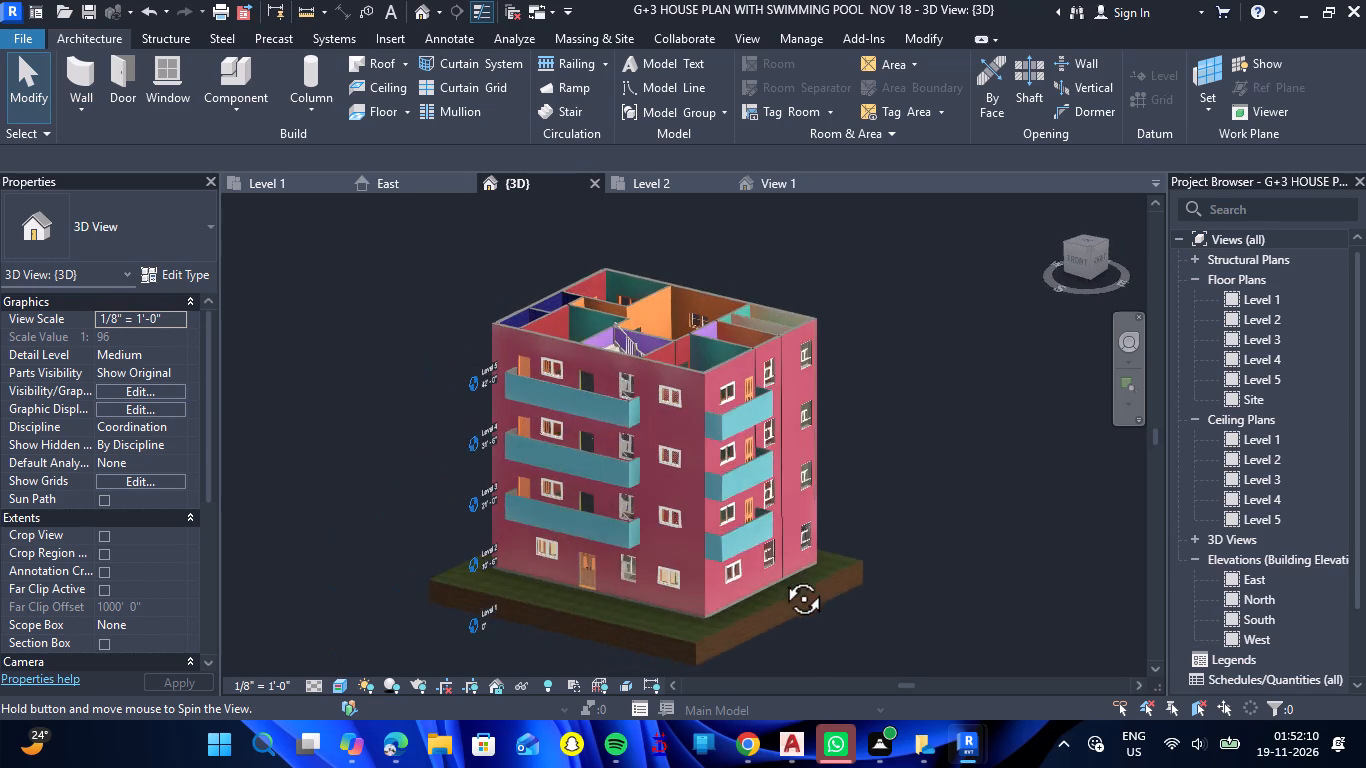
right_click_drag(781, 576, 833, 583, "shift")
left_click_drag(781, 576, 833, 583, "shift")
scroll(945, 536, "down", 1)
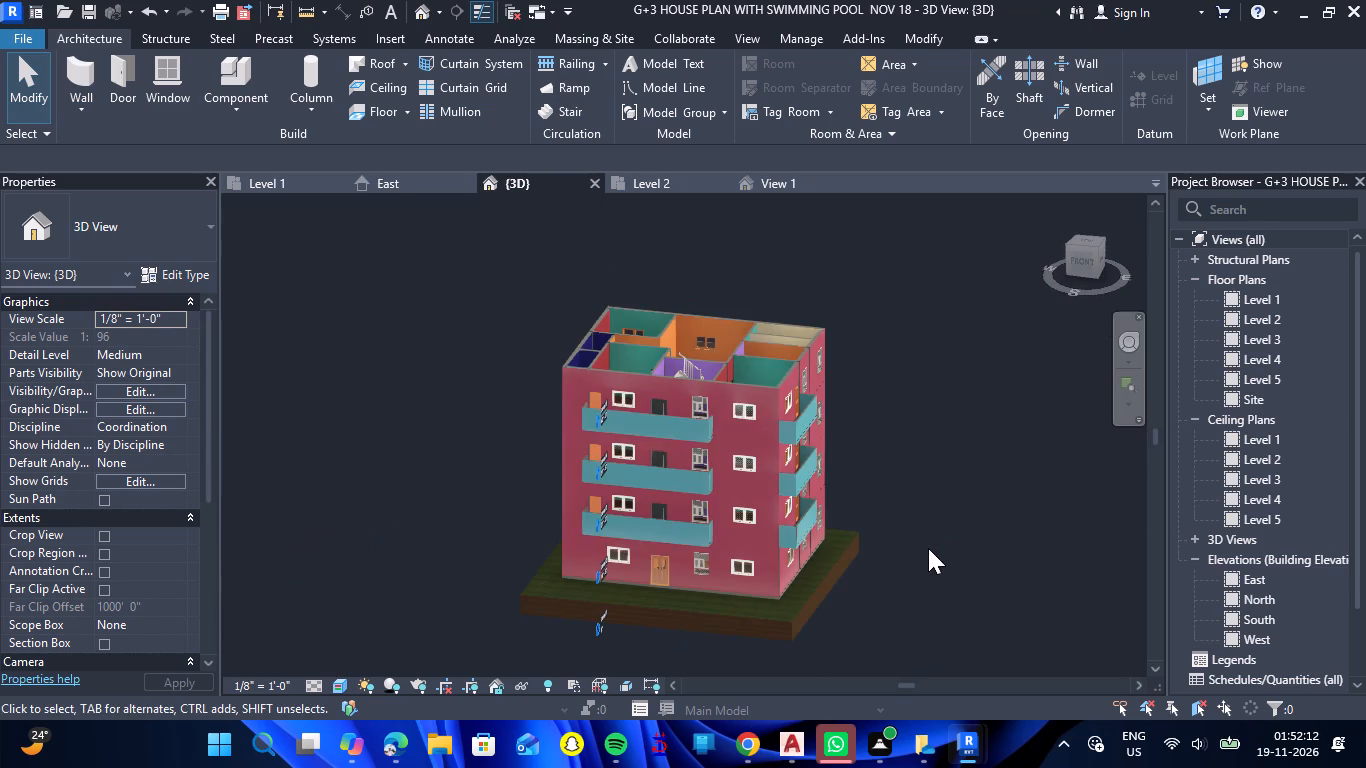
left_click_drag(924, 548, 926, 574)
right_click_drag(924, 548, 926, 574, "shift")
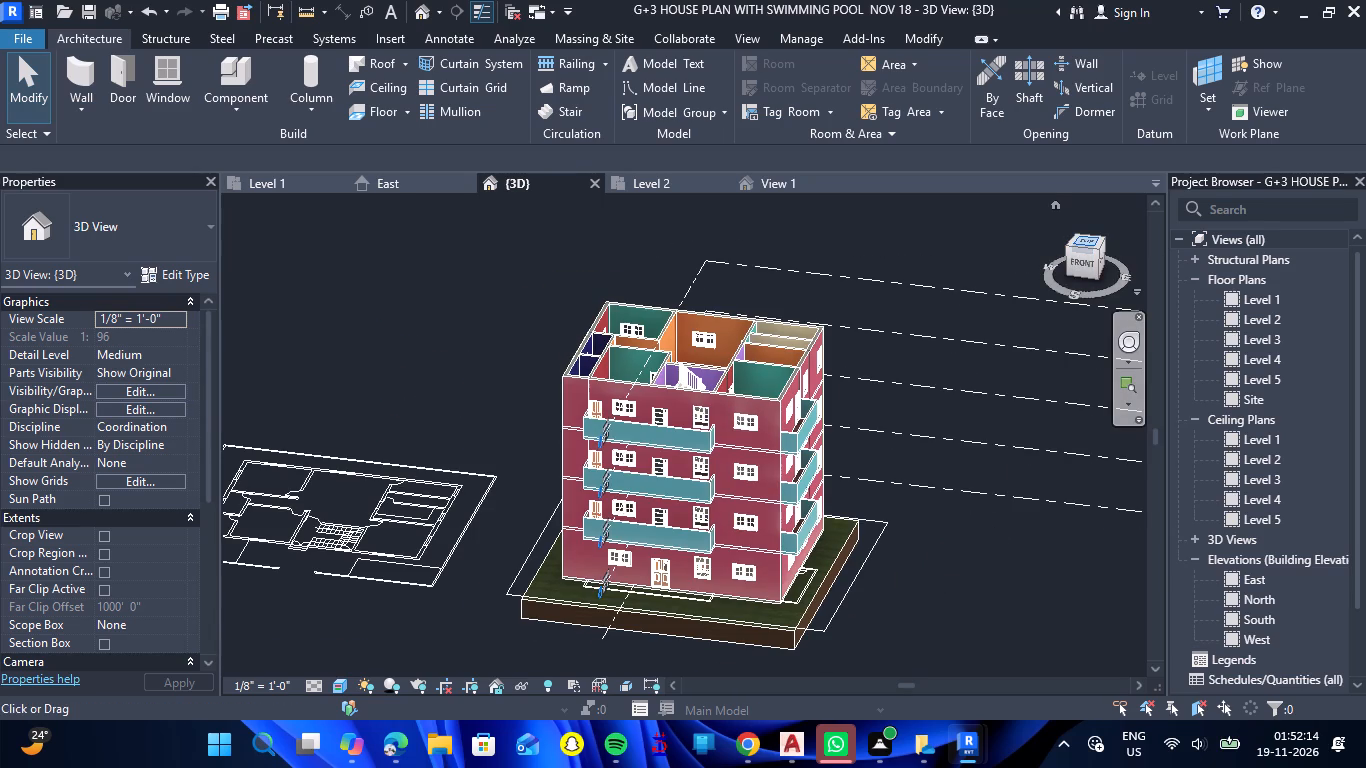
left_click(1089, 241)
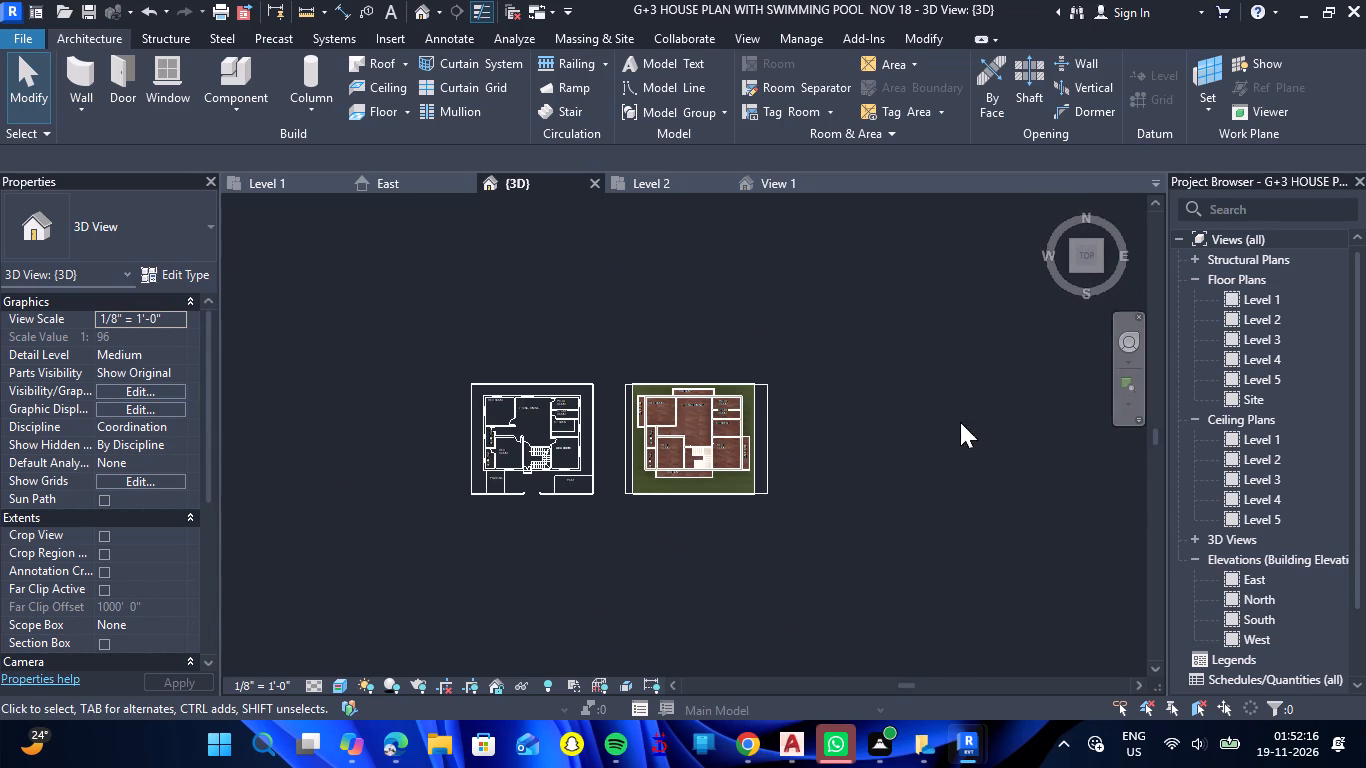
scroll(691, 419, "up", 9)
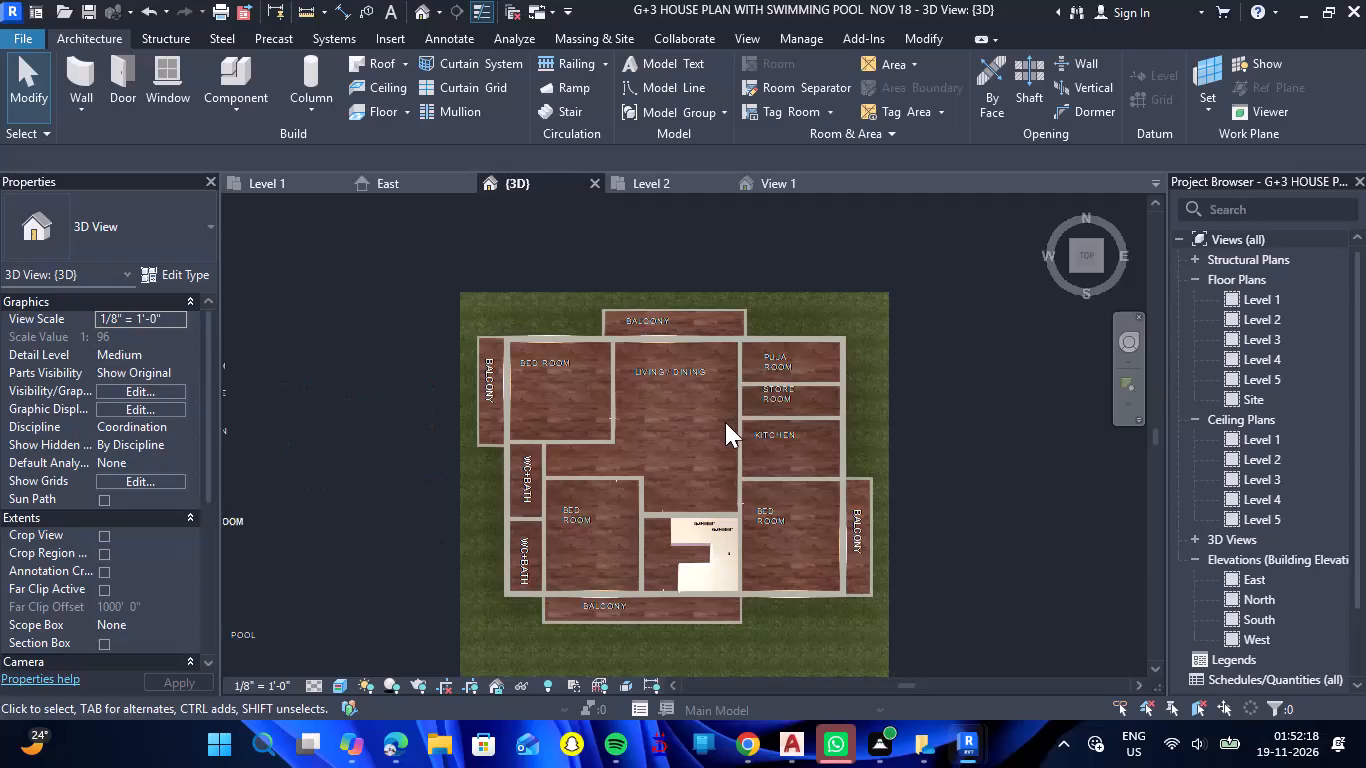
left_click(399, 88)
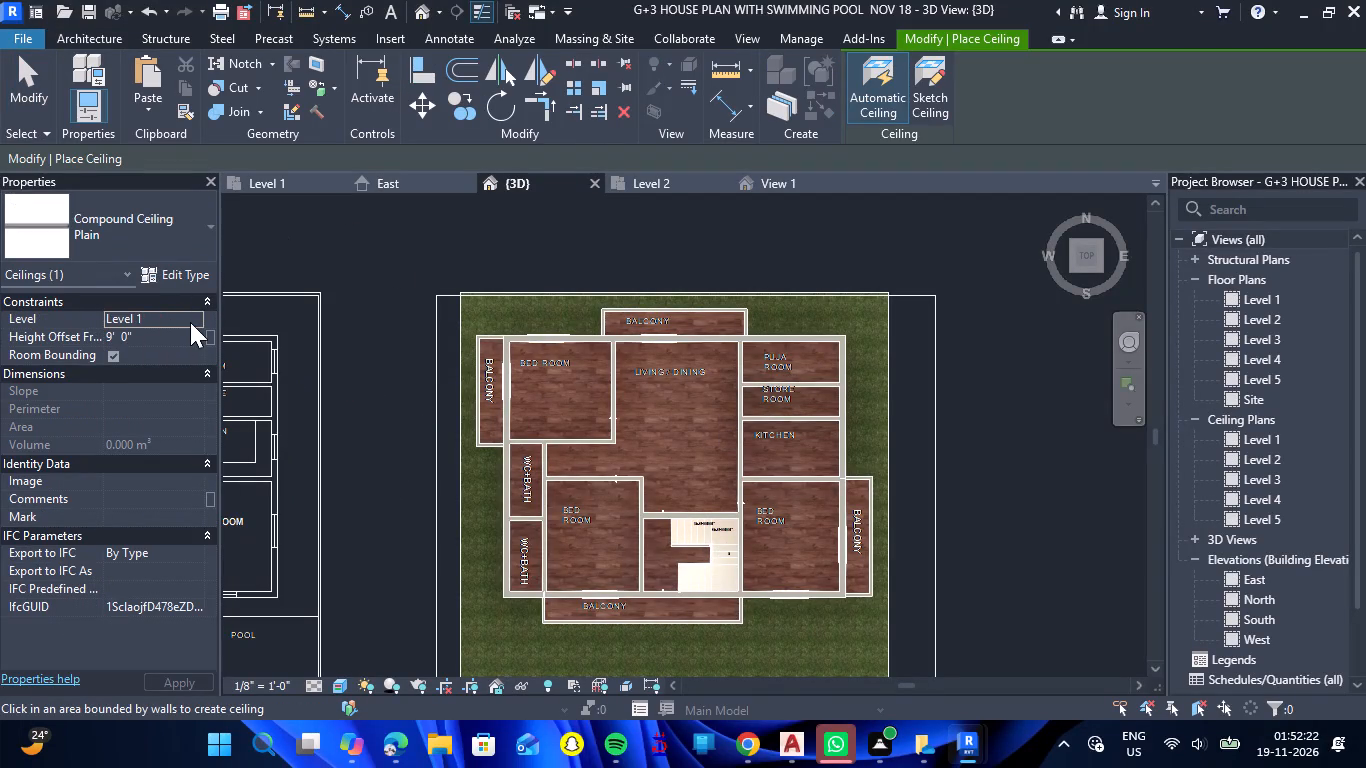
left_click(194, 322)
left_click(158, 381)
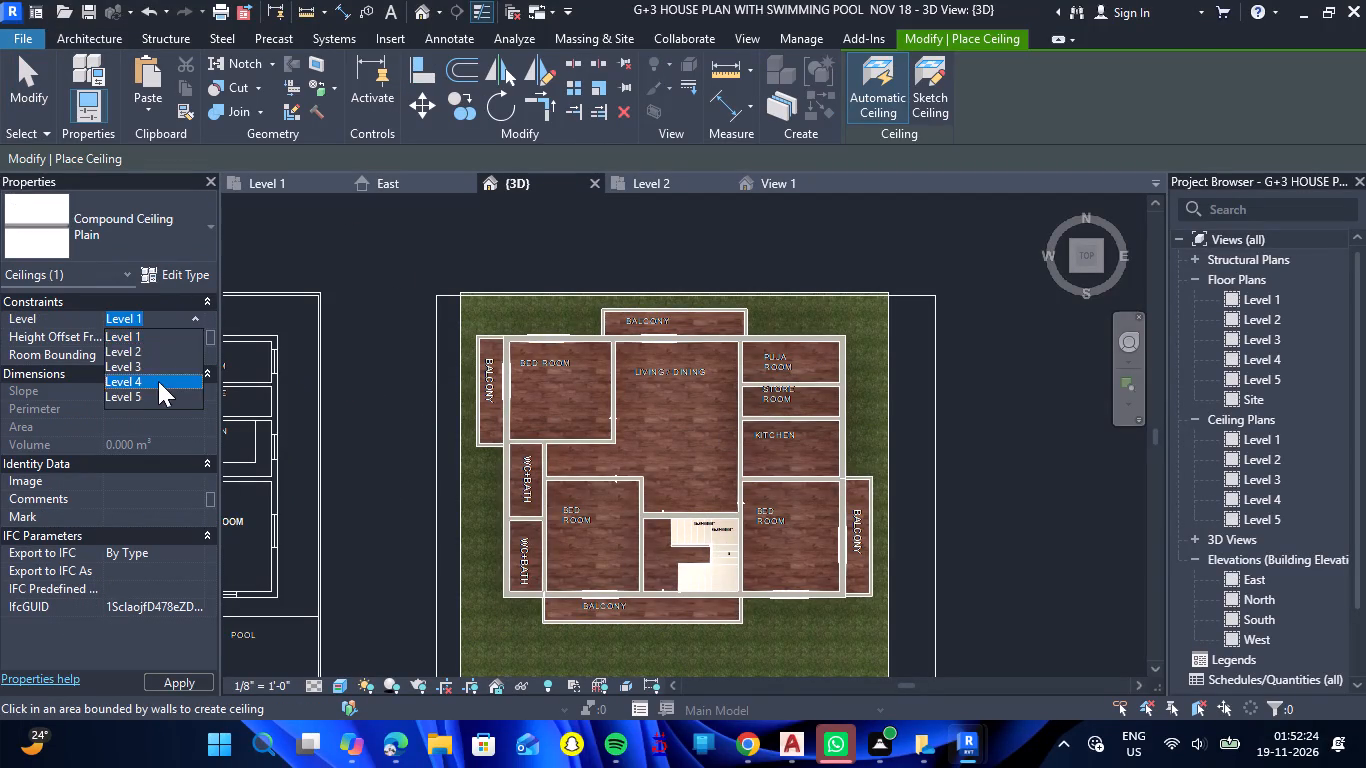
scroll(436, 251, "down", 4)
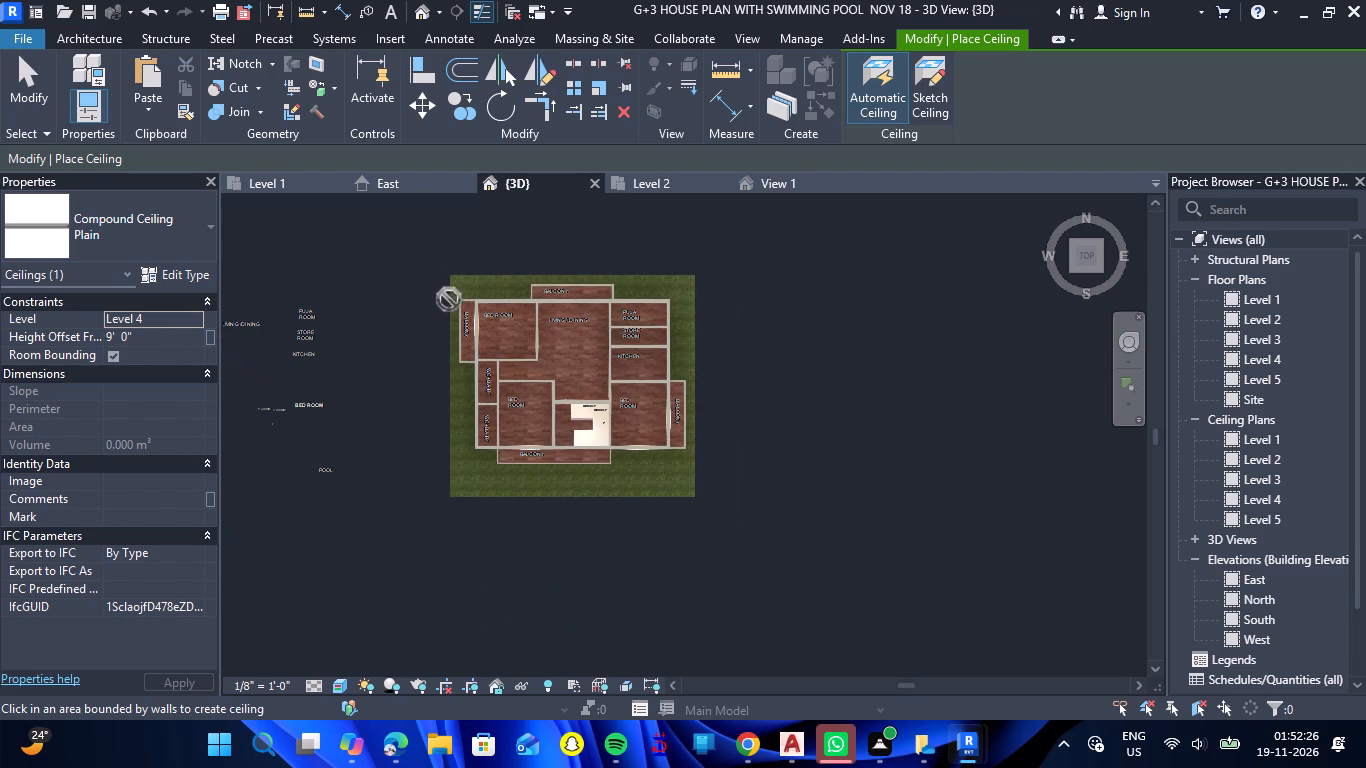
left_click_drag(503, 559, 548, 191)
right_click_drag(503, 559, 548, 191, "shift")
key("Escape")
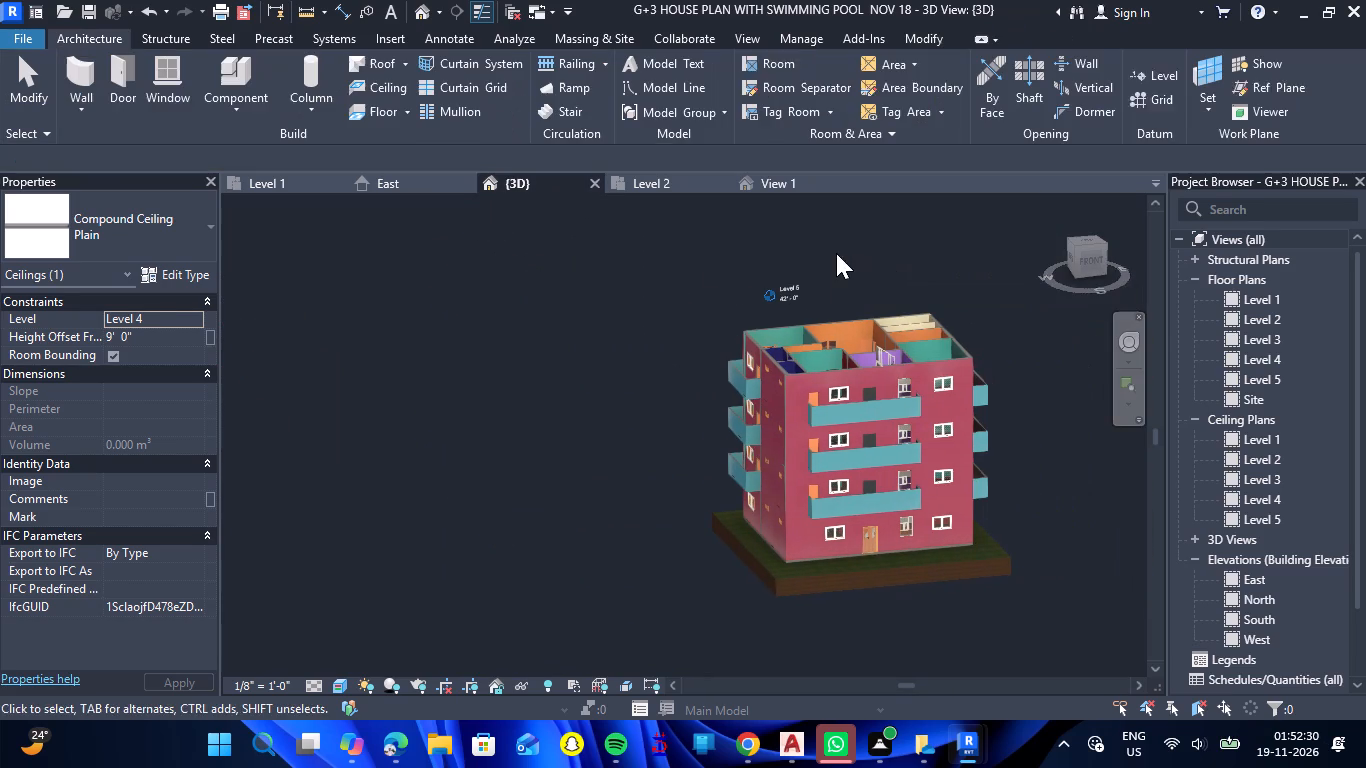
Check the Level 5 marker against the top of the building's walls from the front in 3D.
left_click(1089, 264)
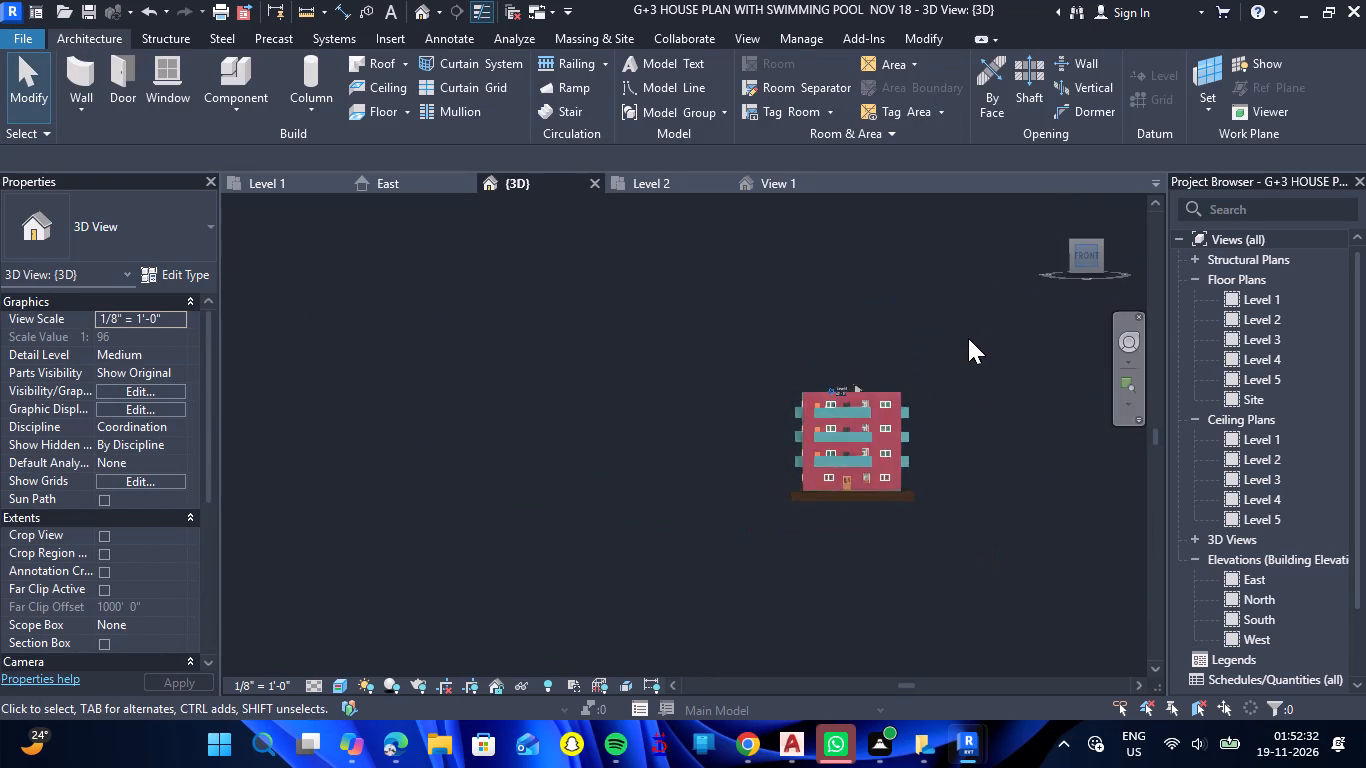
scroll(673, 386, "up", 7)
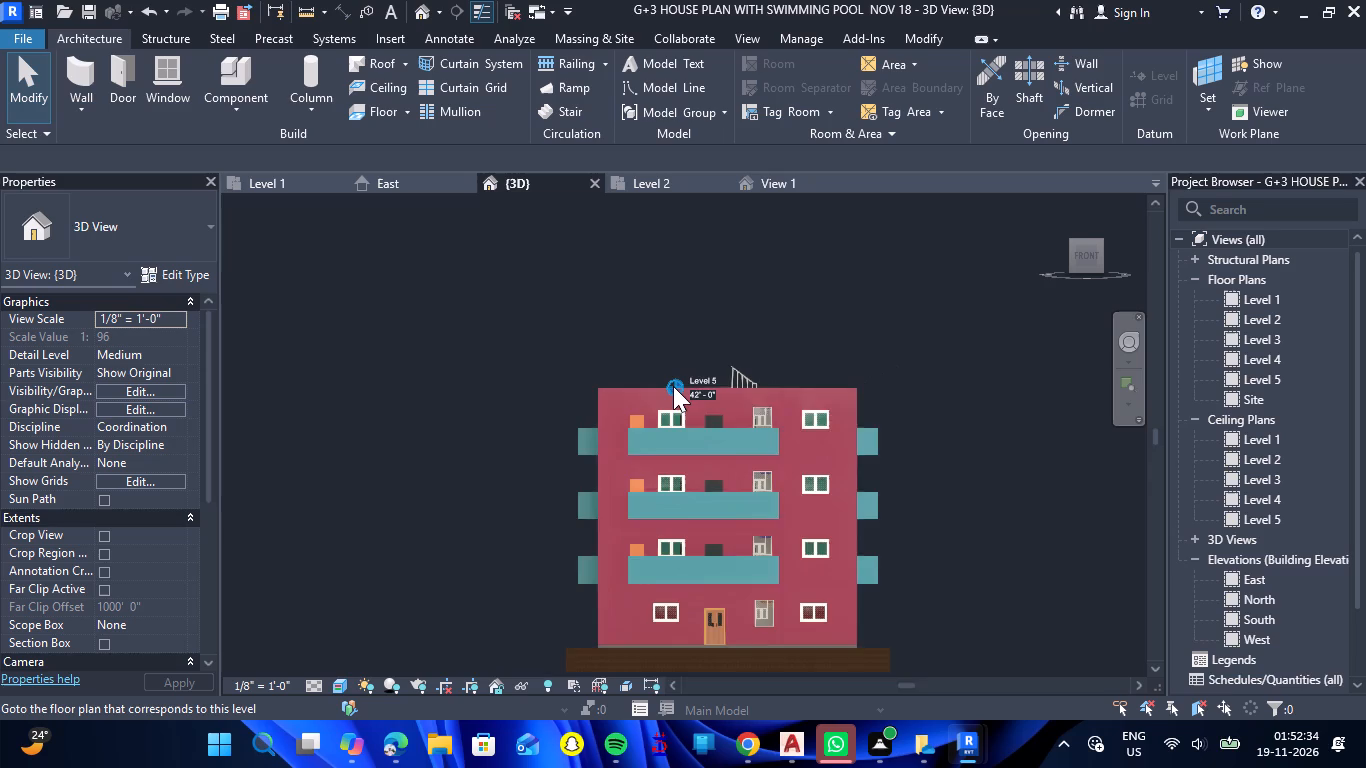
scroll(673, 386, "up", 4)
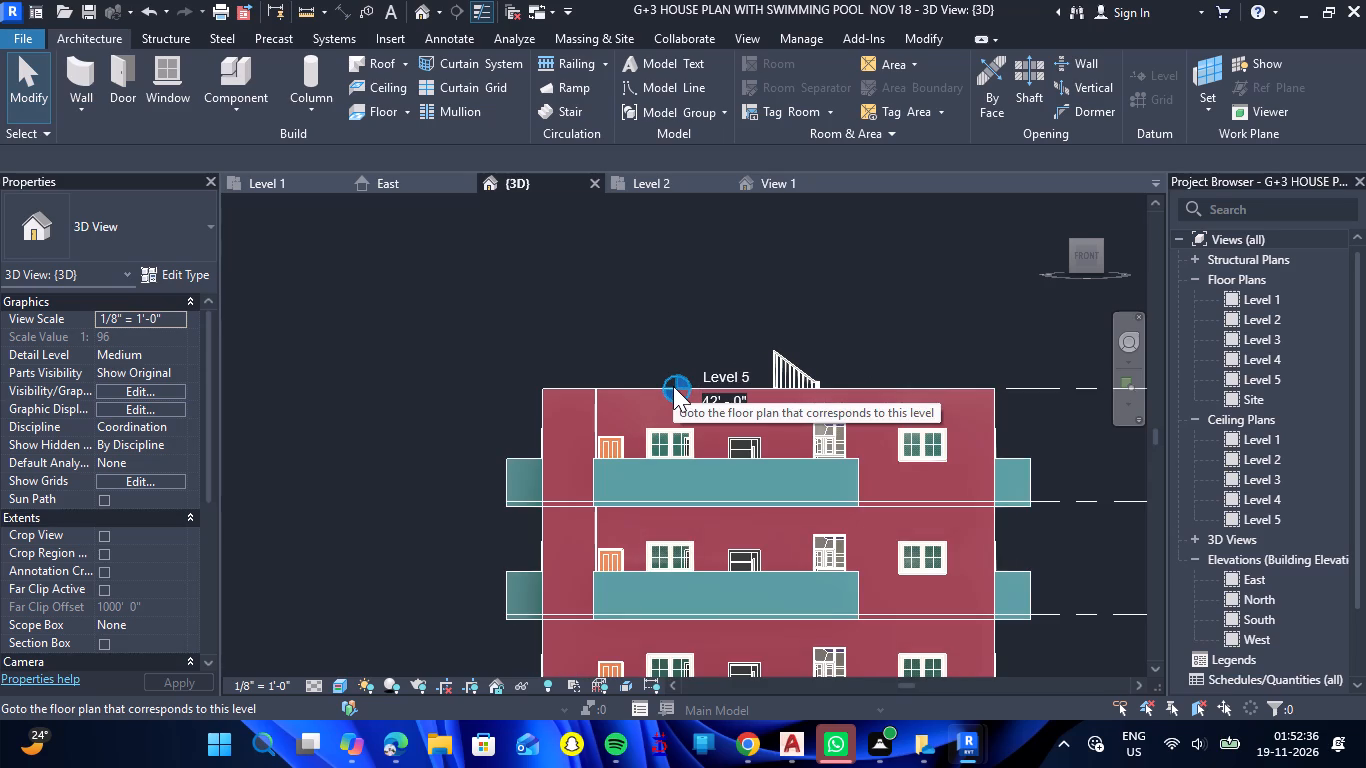
scroll(673, 386, "down", 1)
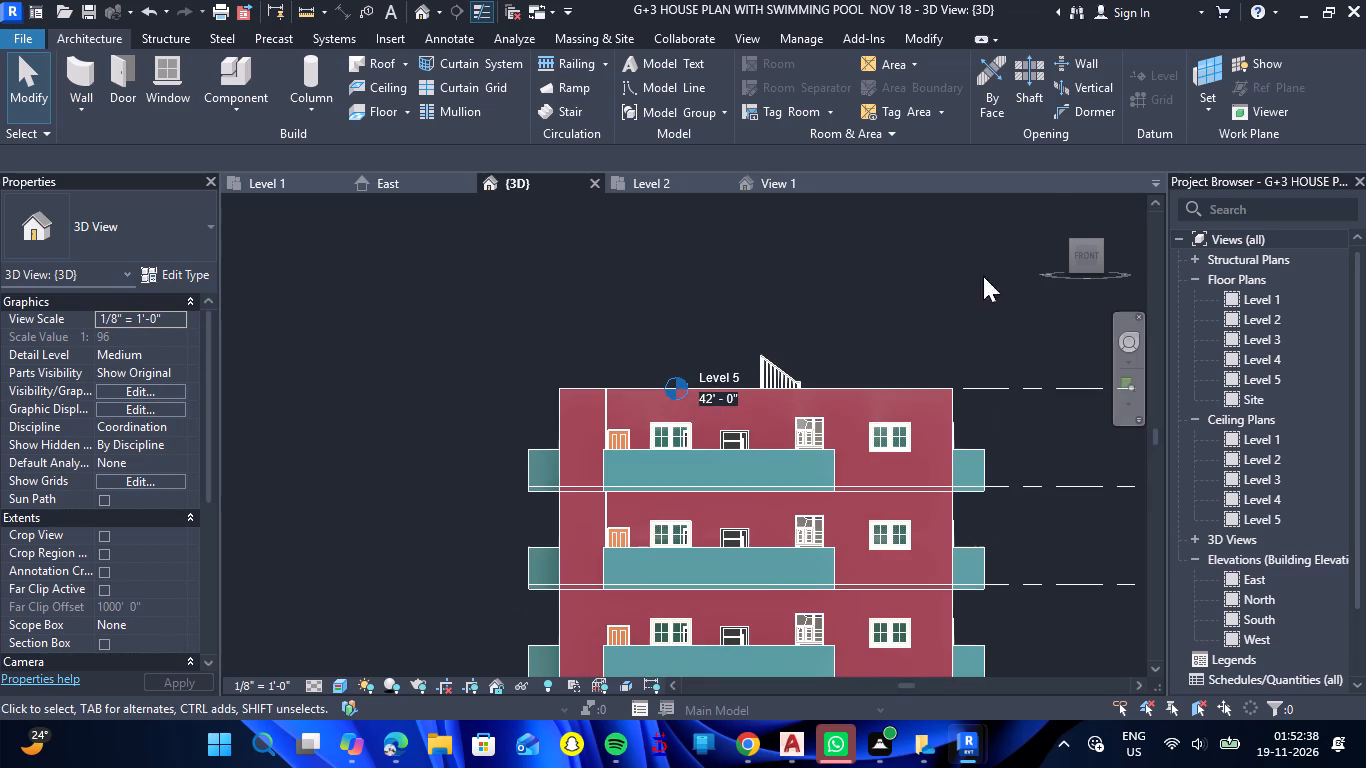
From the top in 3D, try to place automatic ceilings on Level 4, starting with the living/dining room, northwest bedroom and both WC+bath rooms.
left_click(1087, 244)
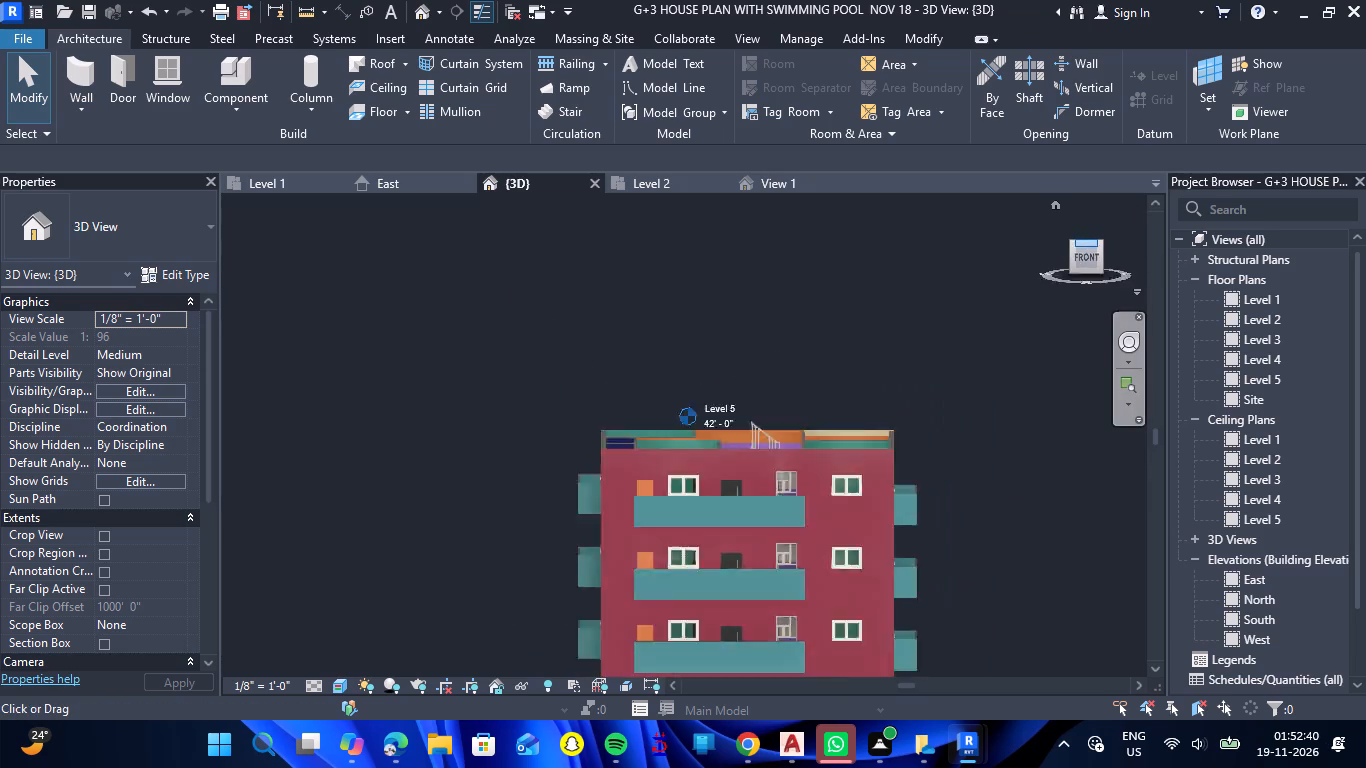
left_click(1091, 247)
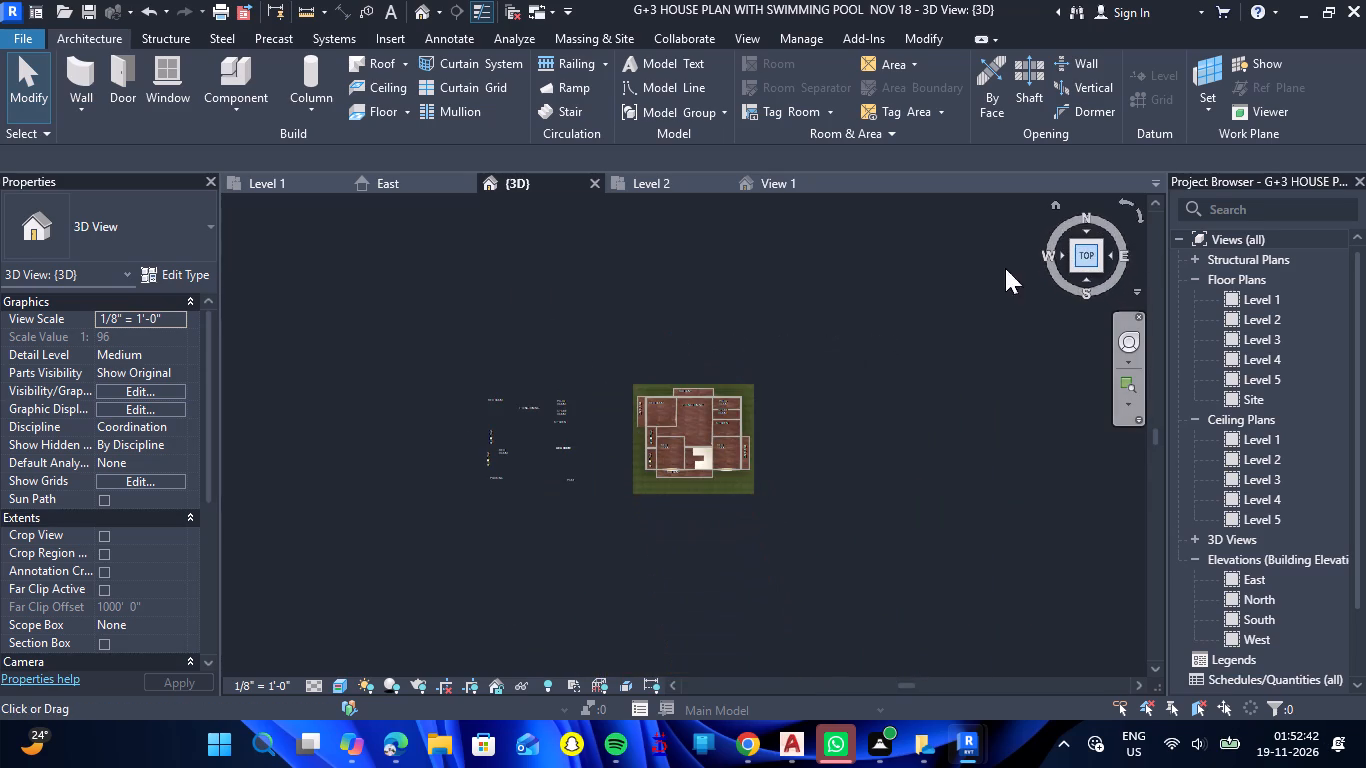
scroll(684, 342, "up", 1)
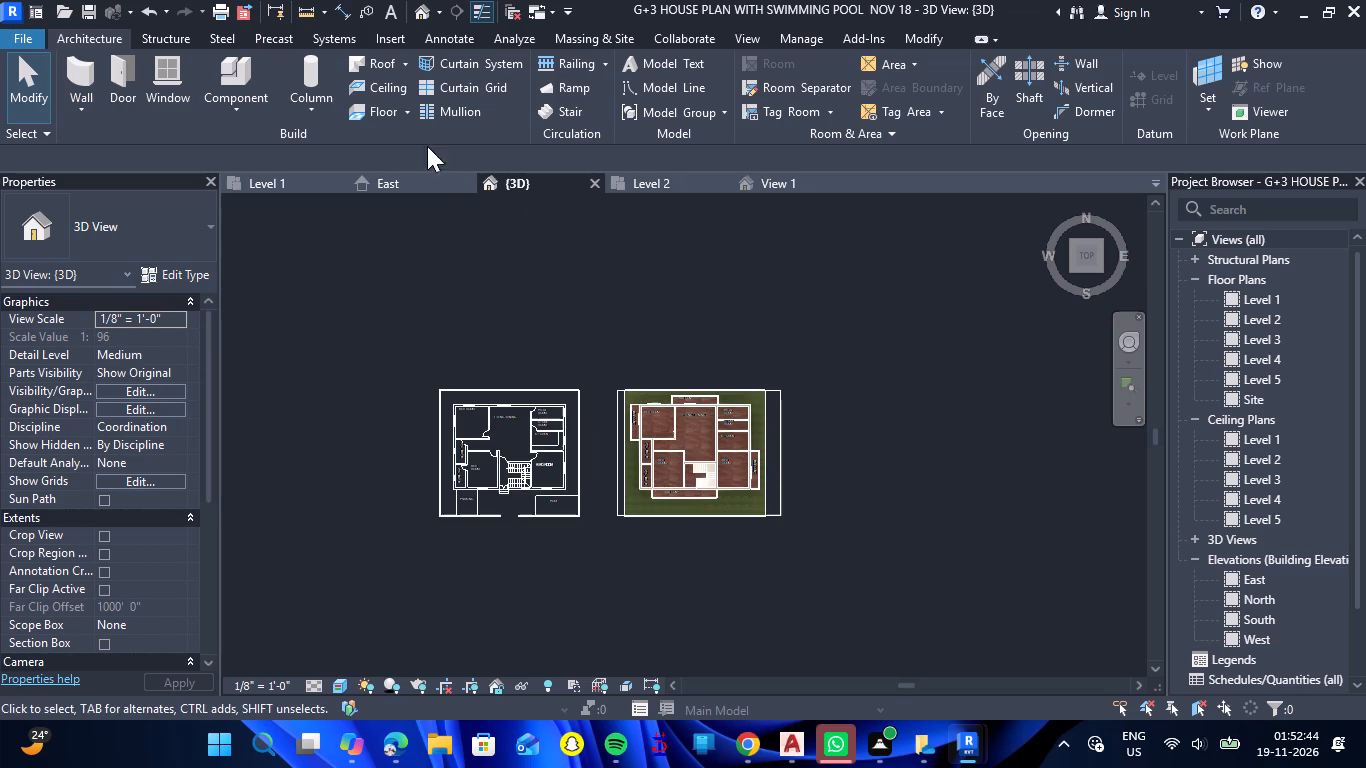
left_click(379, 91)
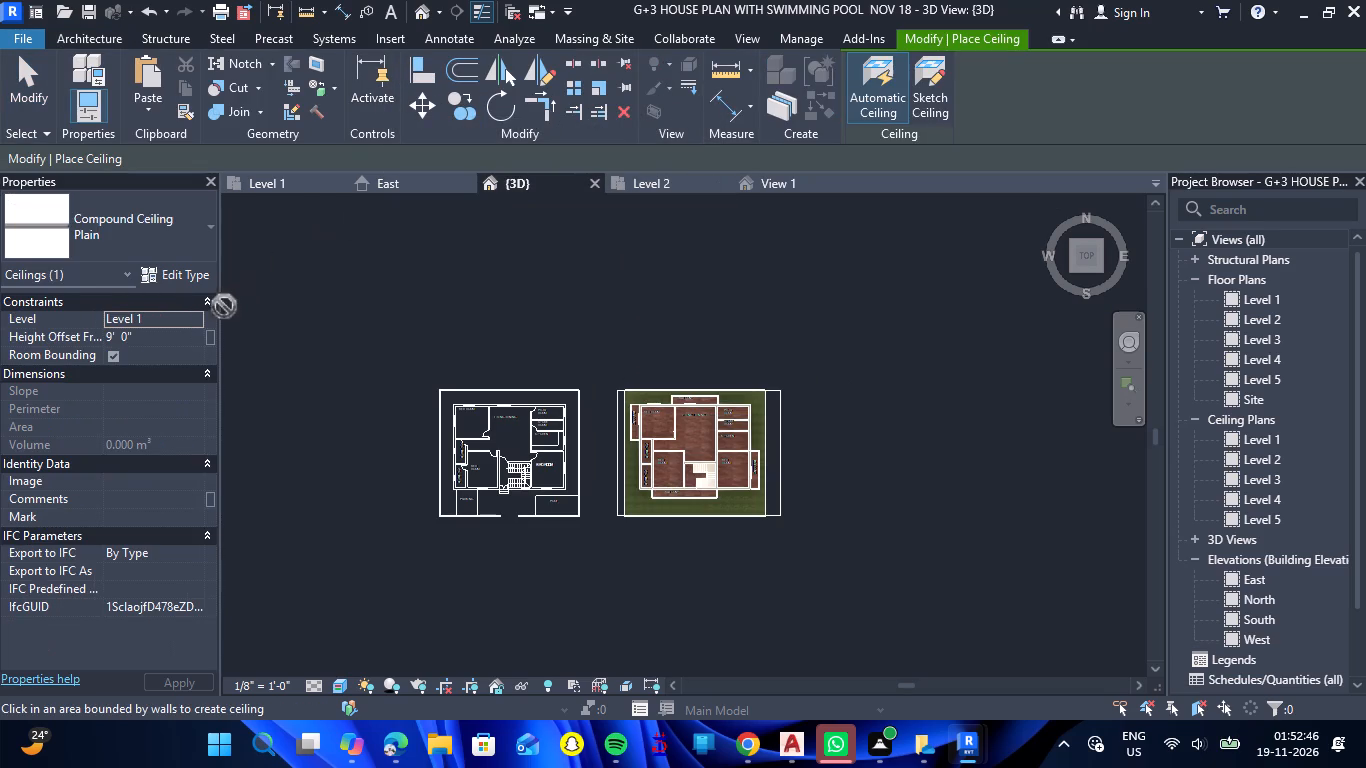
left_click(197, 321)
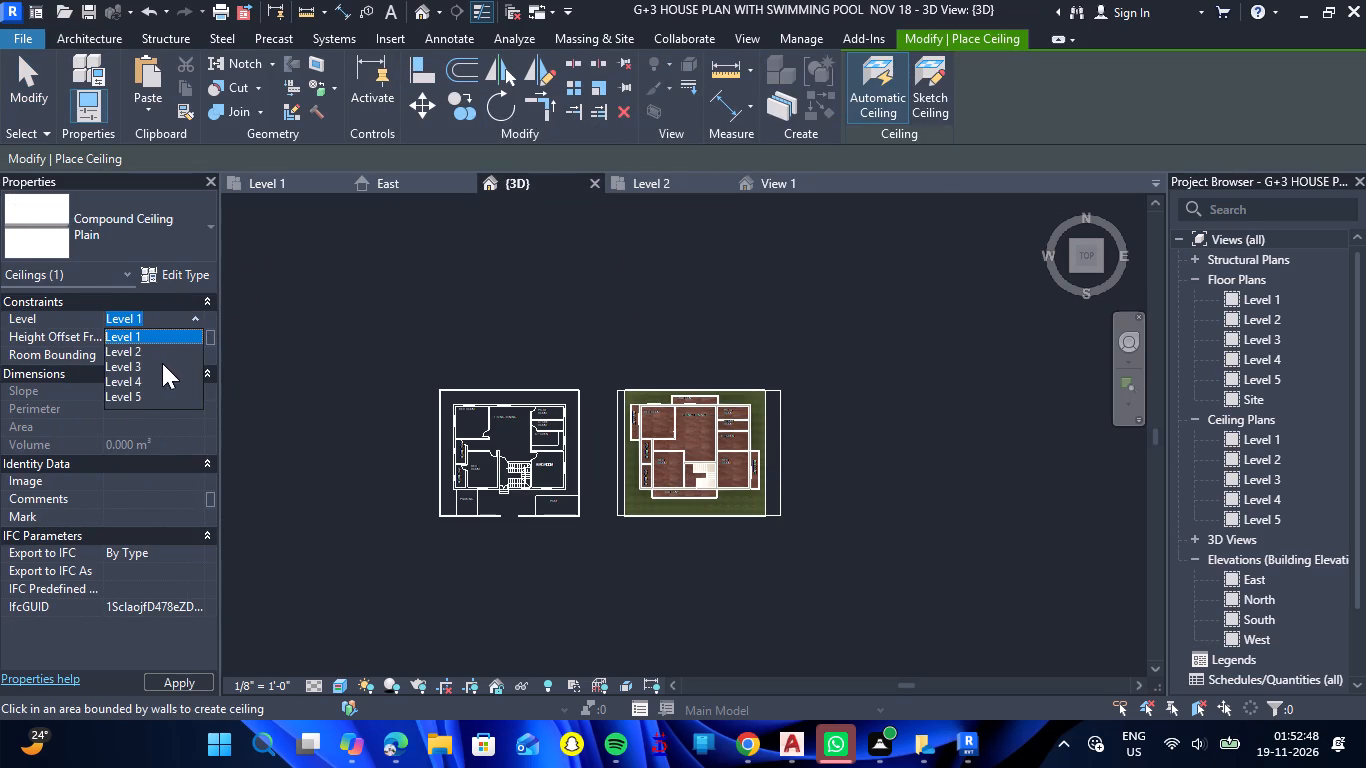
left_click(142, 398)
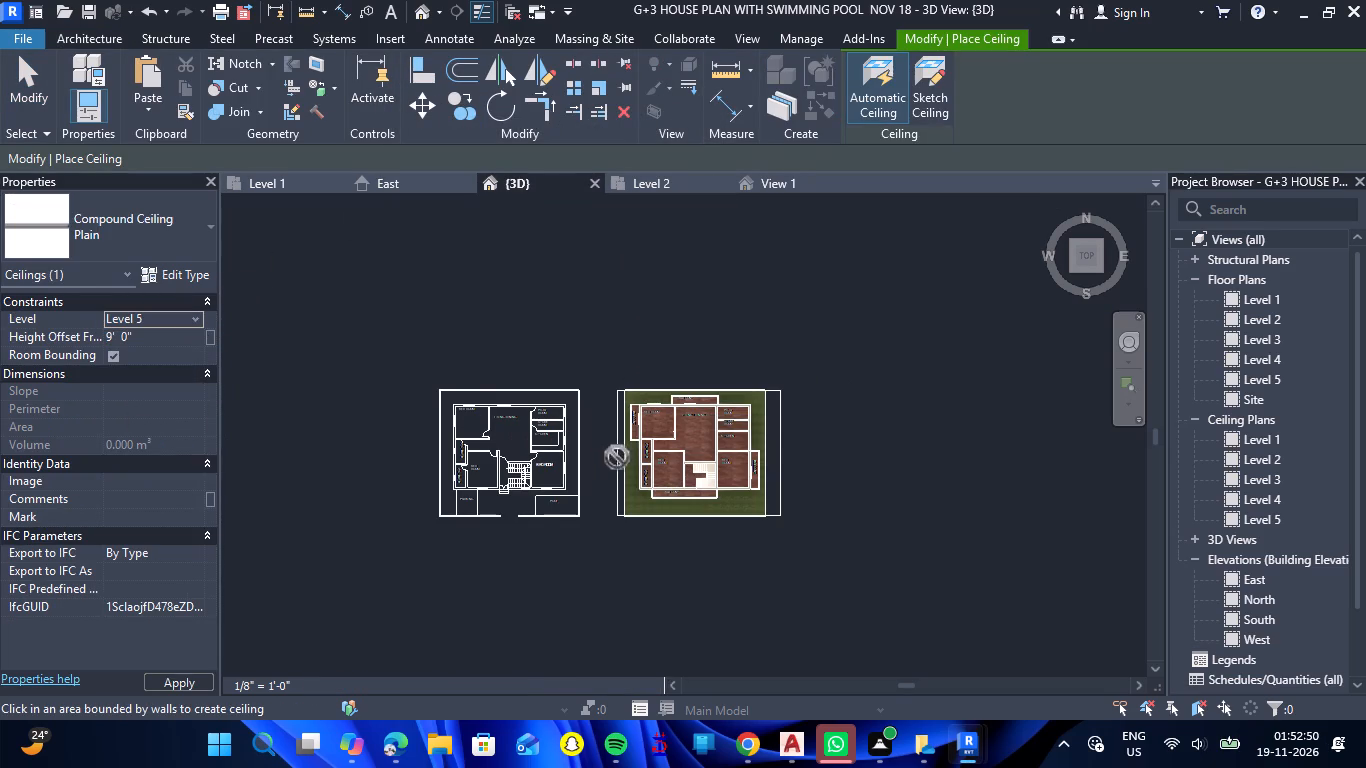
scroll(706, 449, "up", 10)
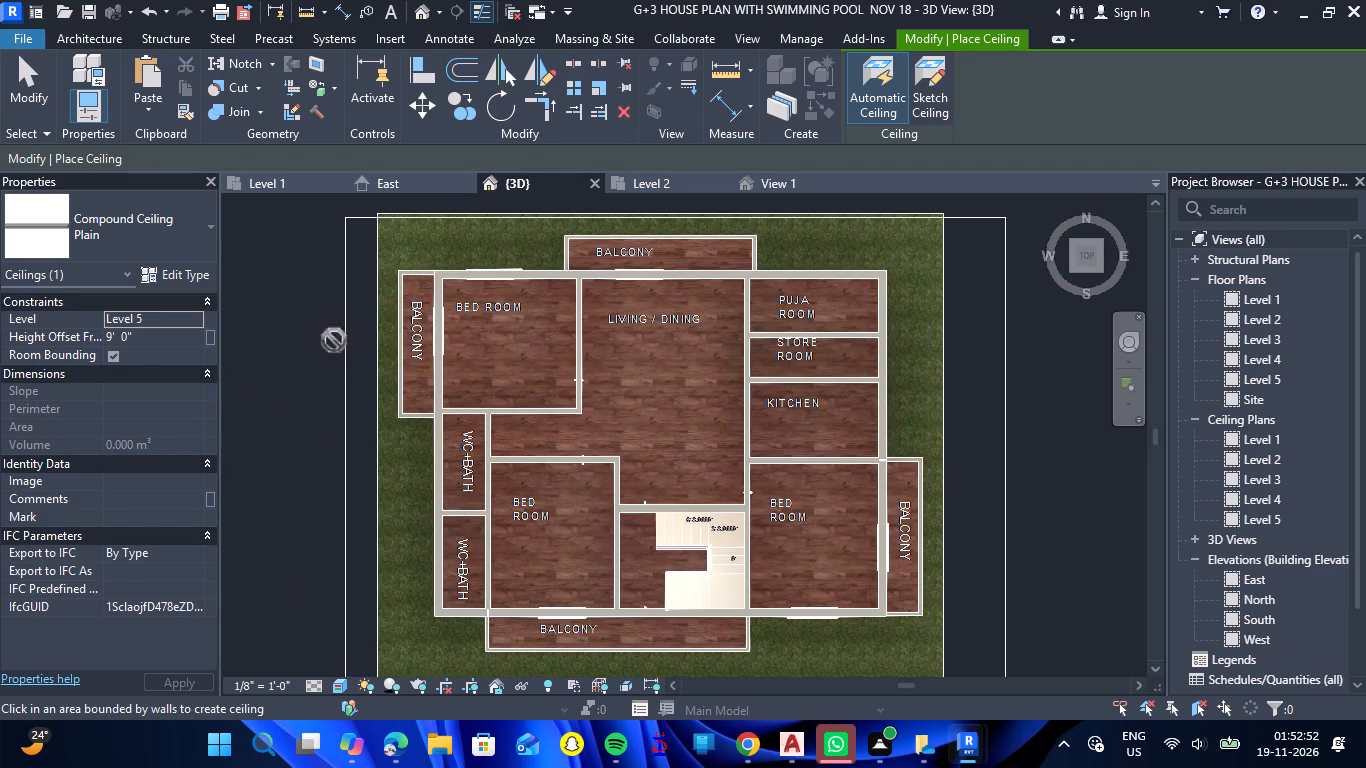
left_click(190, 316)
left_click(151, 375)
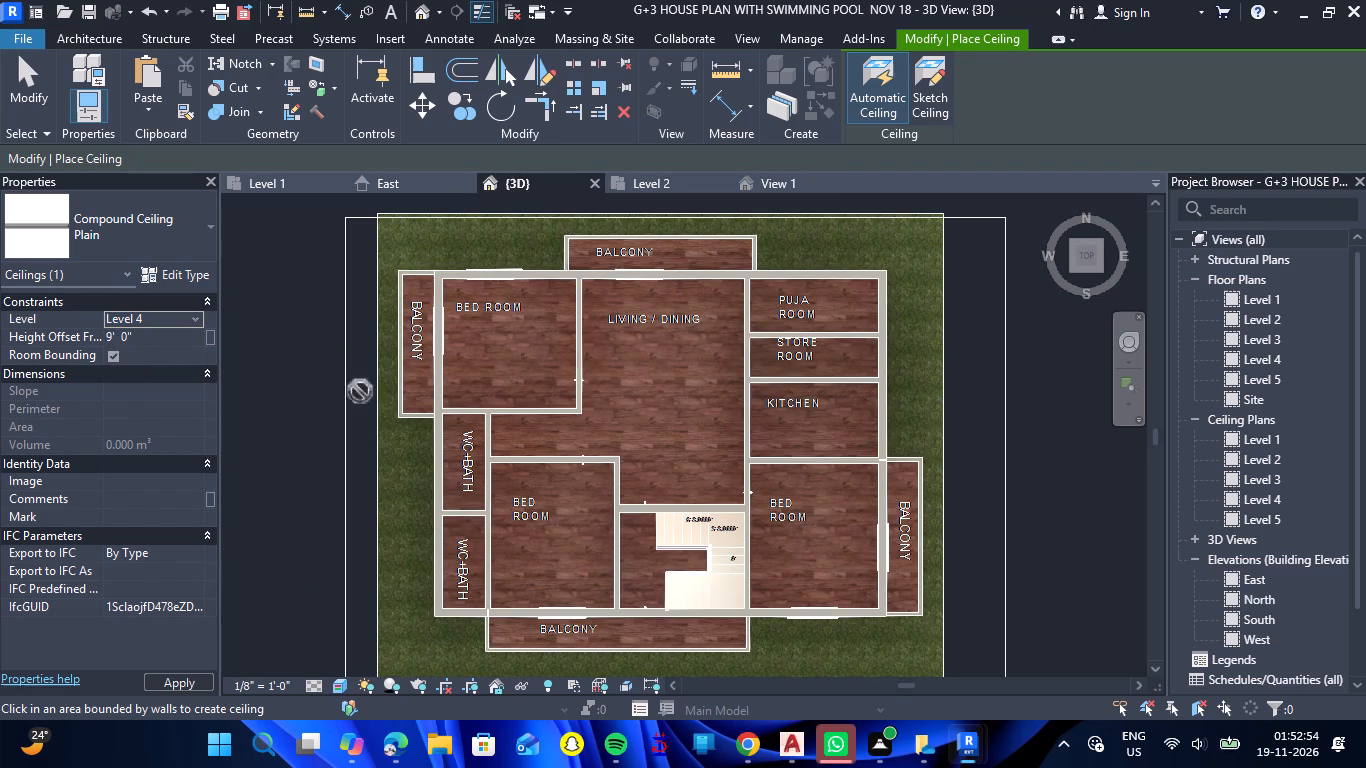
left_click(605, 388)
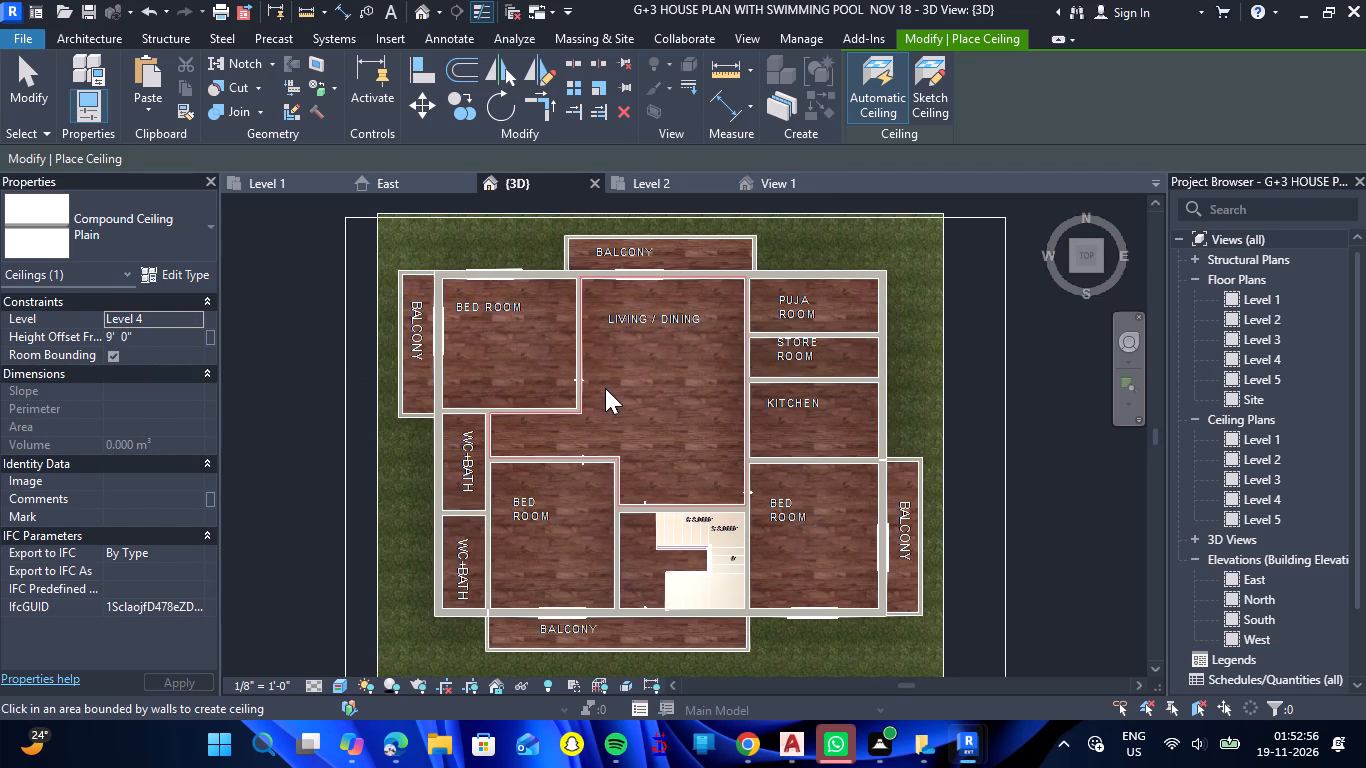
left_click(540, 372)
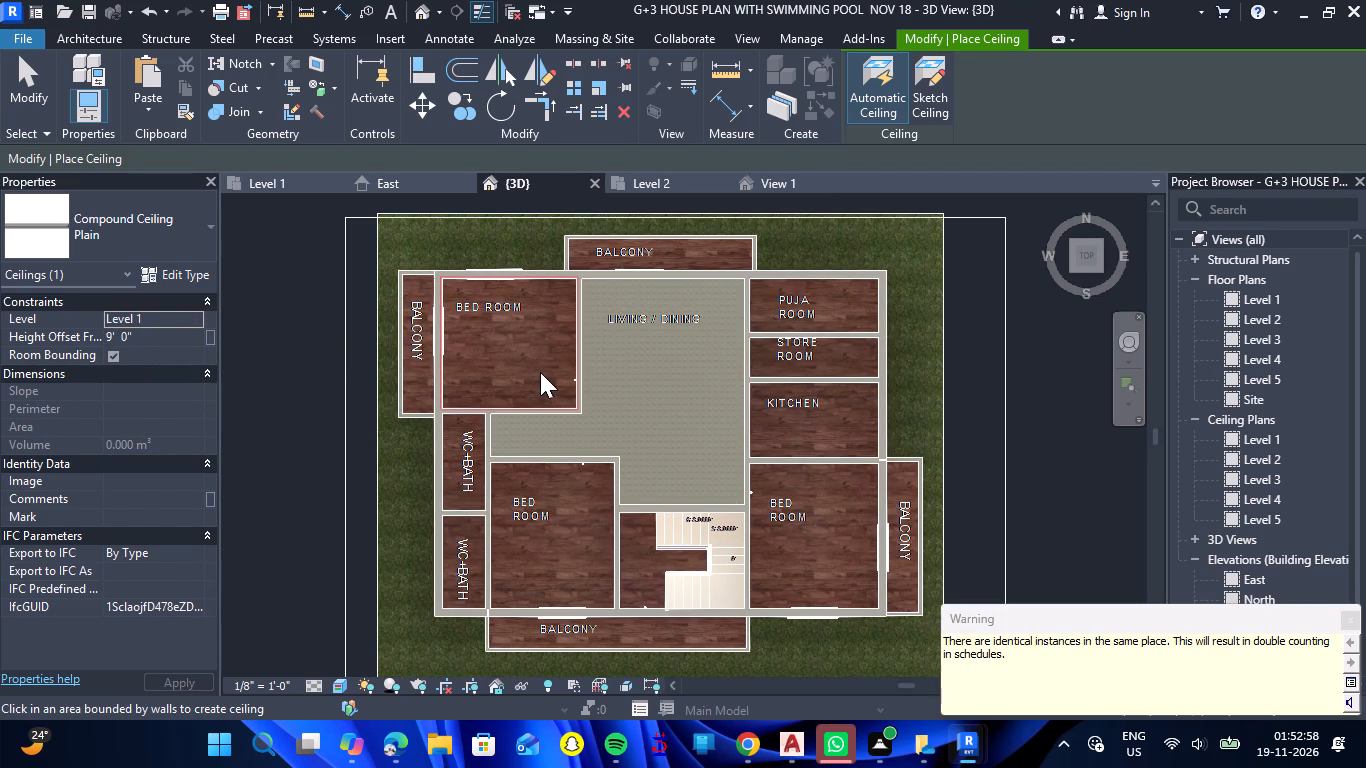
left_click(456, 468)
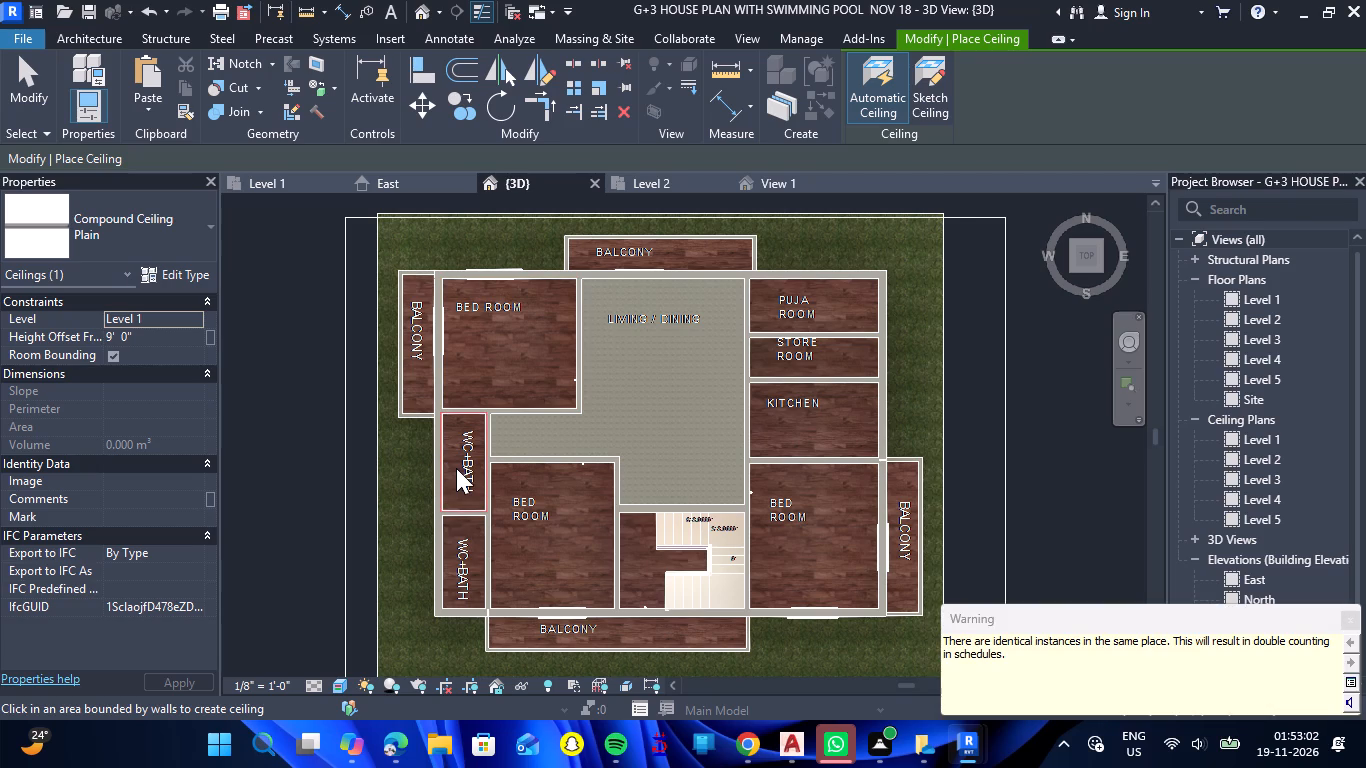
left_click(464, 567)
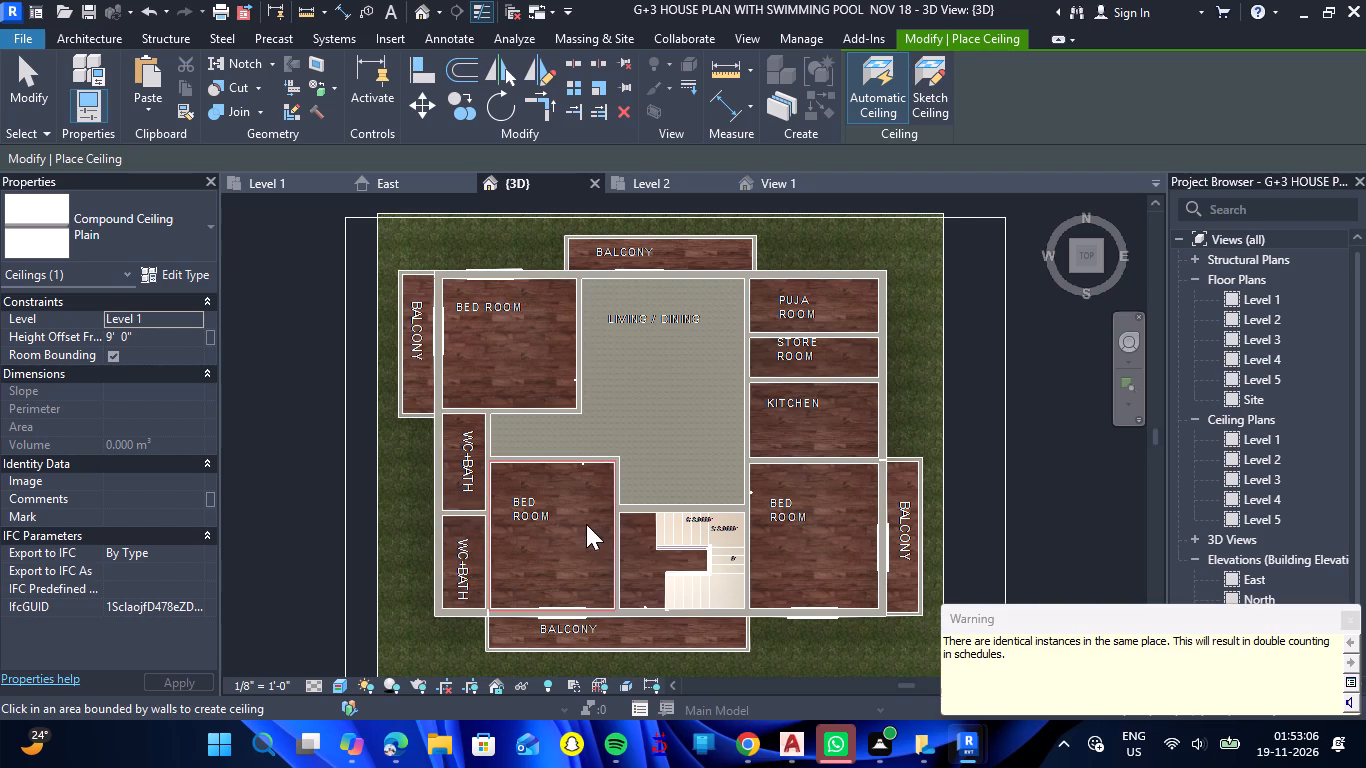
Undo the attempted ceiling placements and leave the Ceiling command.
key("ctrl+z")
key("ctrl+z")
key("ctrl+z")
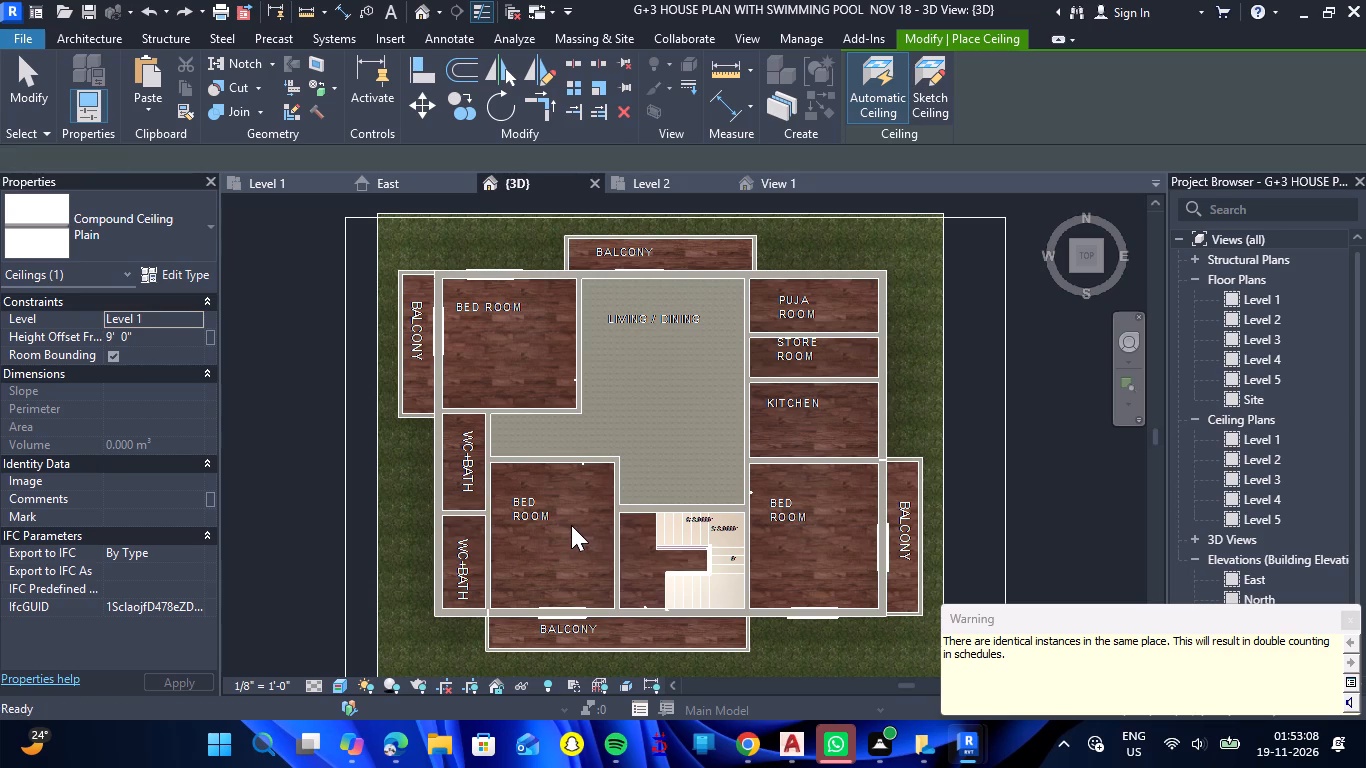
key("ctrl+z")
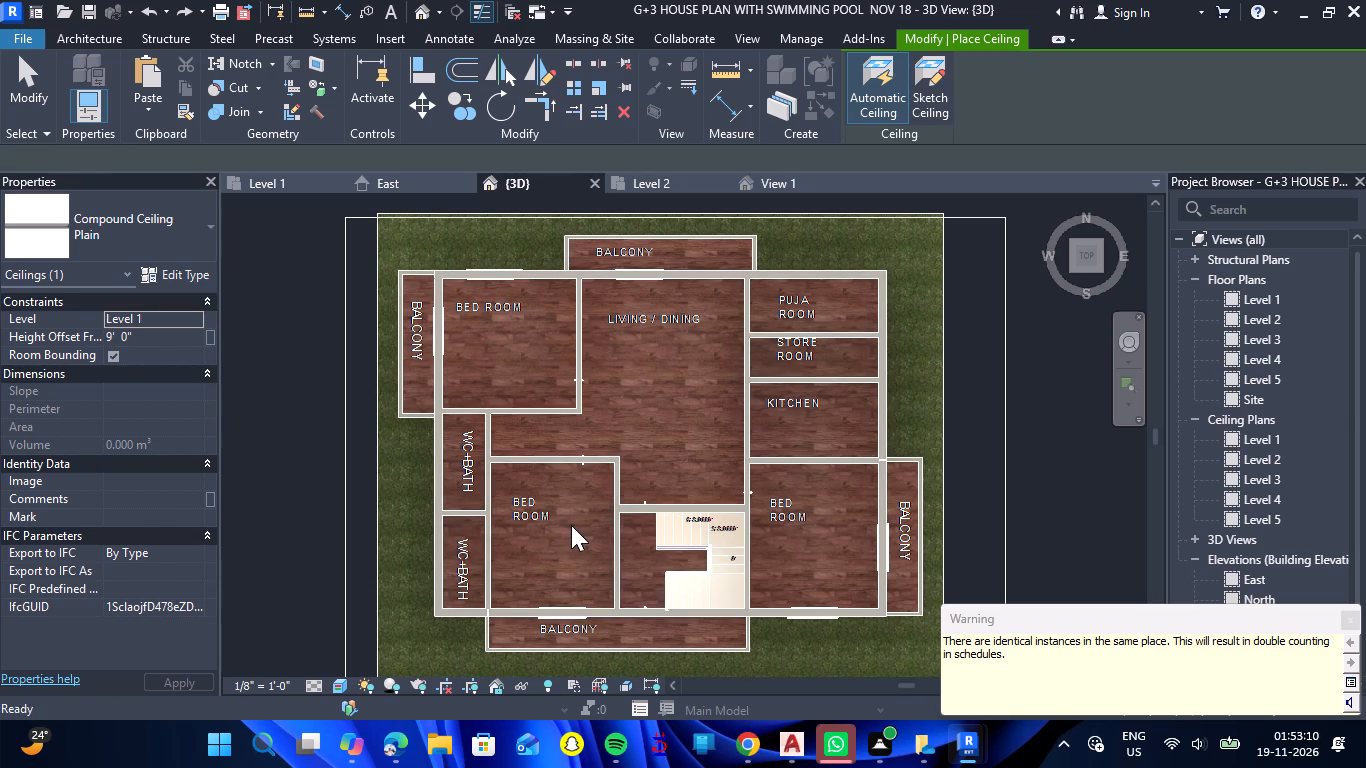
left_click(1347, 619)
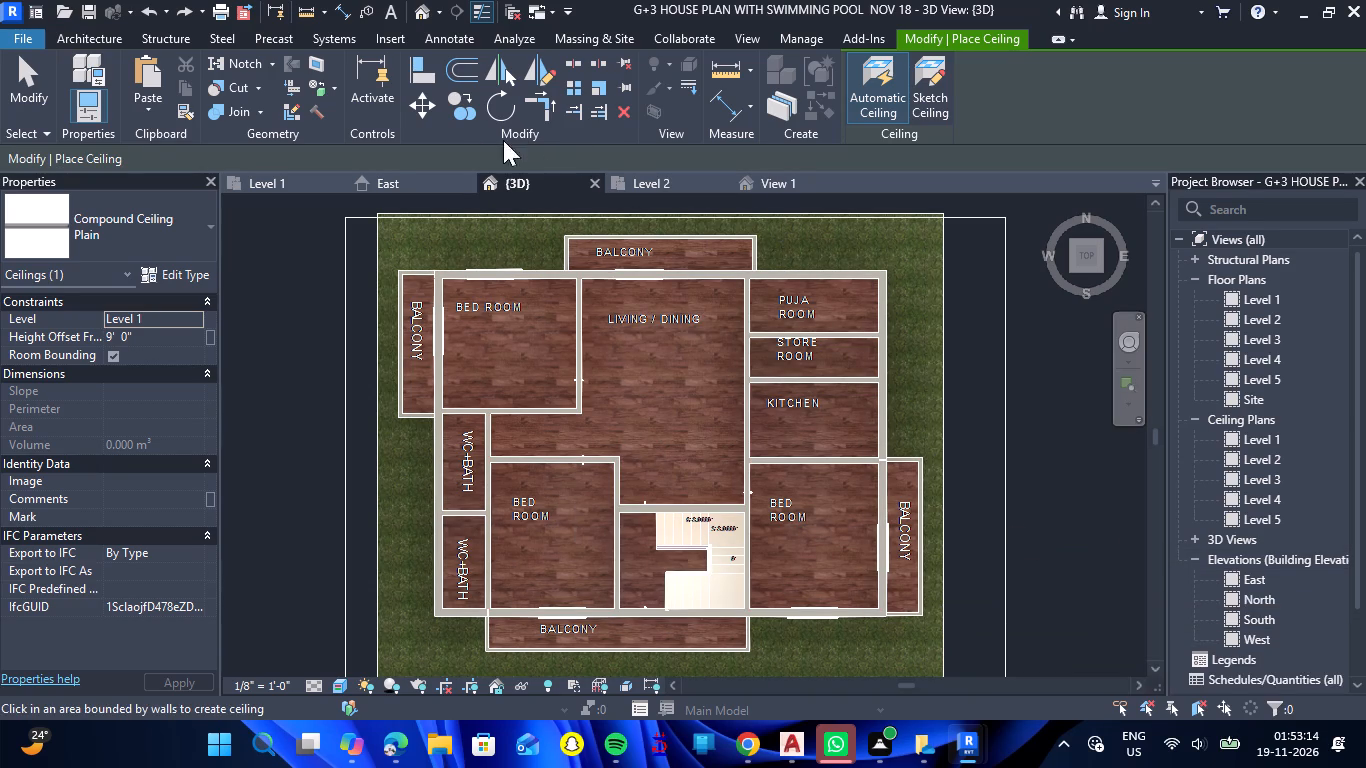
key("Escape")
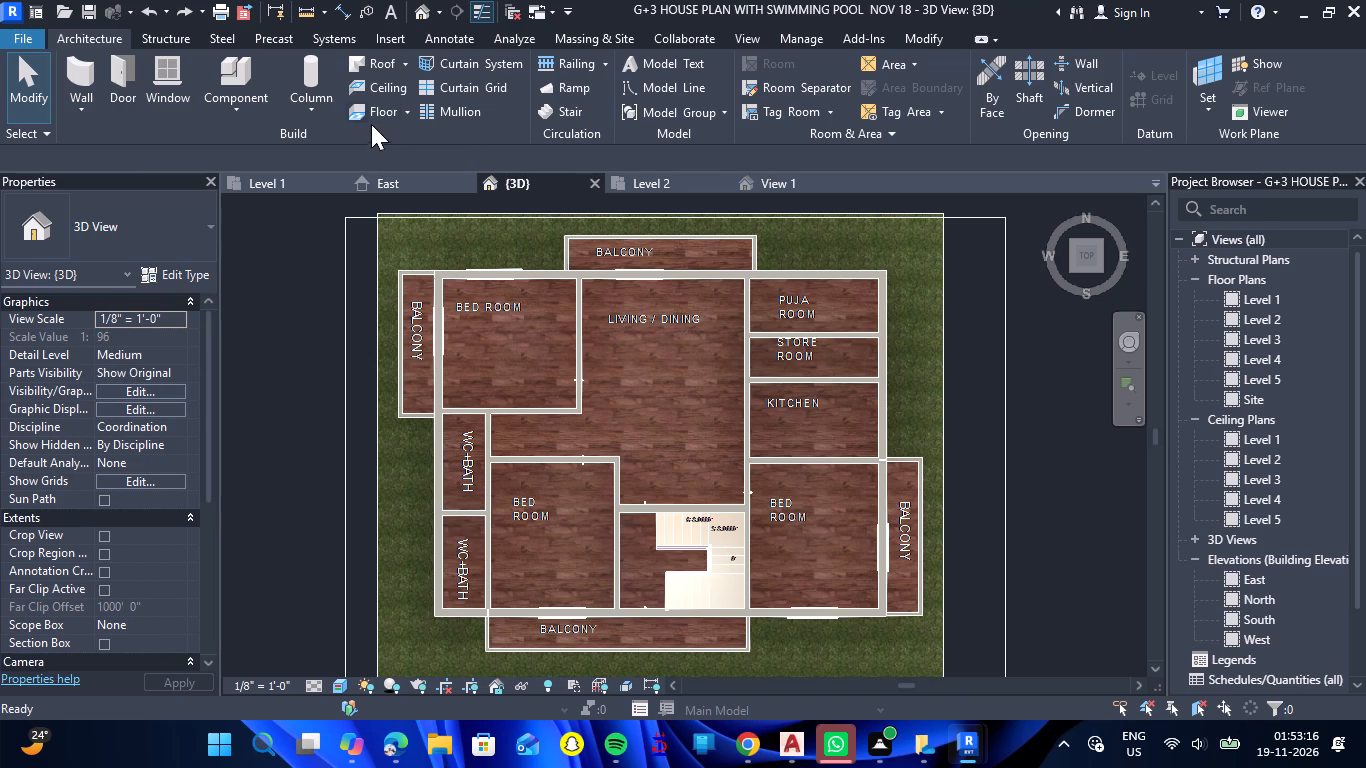
Start a Generic 150mm floor on Level 4 and pick its boundary along the three outer edges of the northwest bedroom's balcony.
left_click(369, 114)
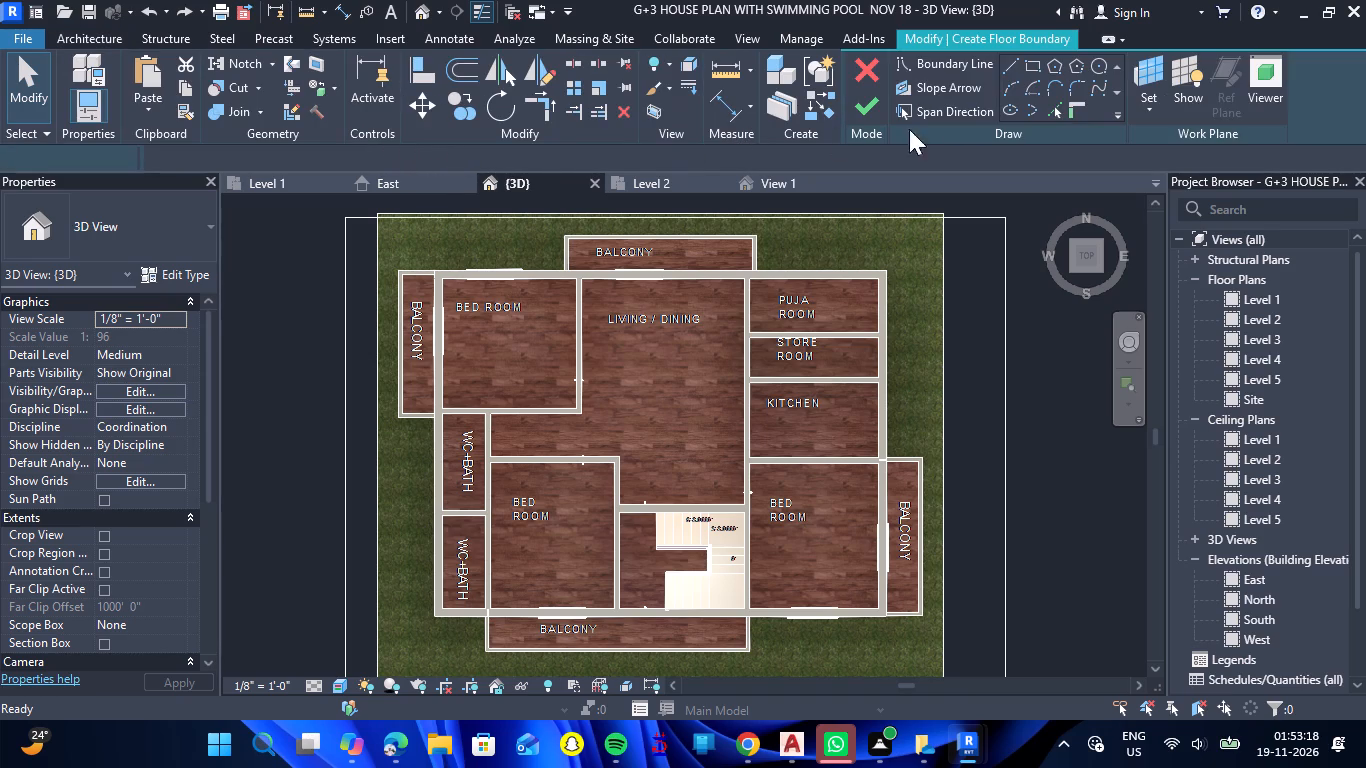
left_click(1054, 114)
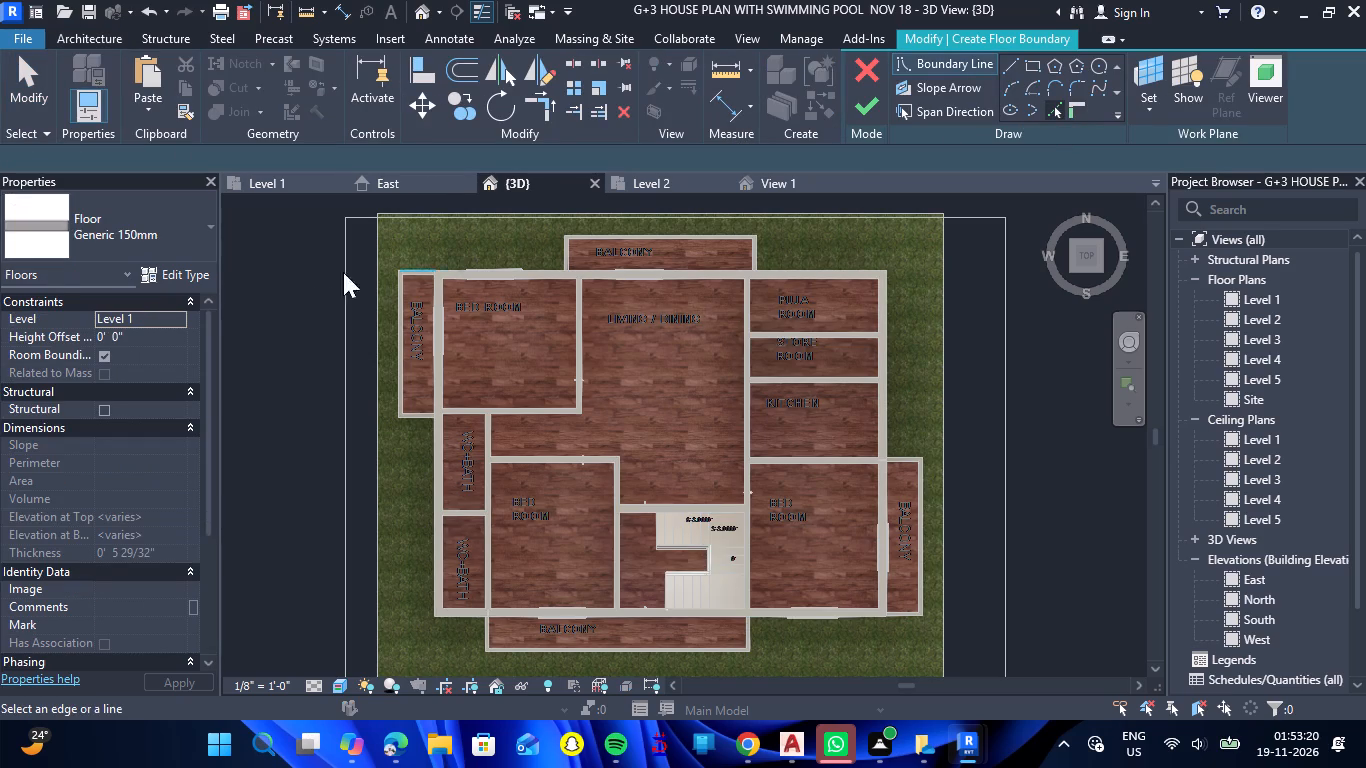
left_click(183, 320)
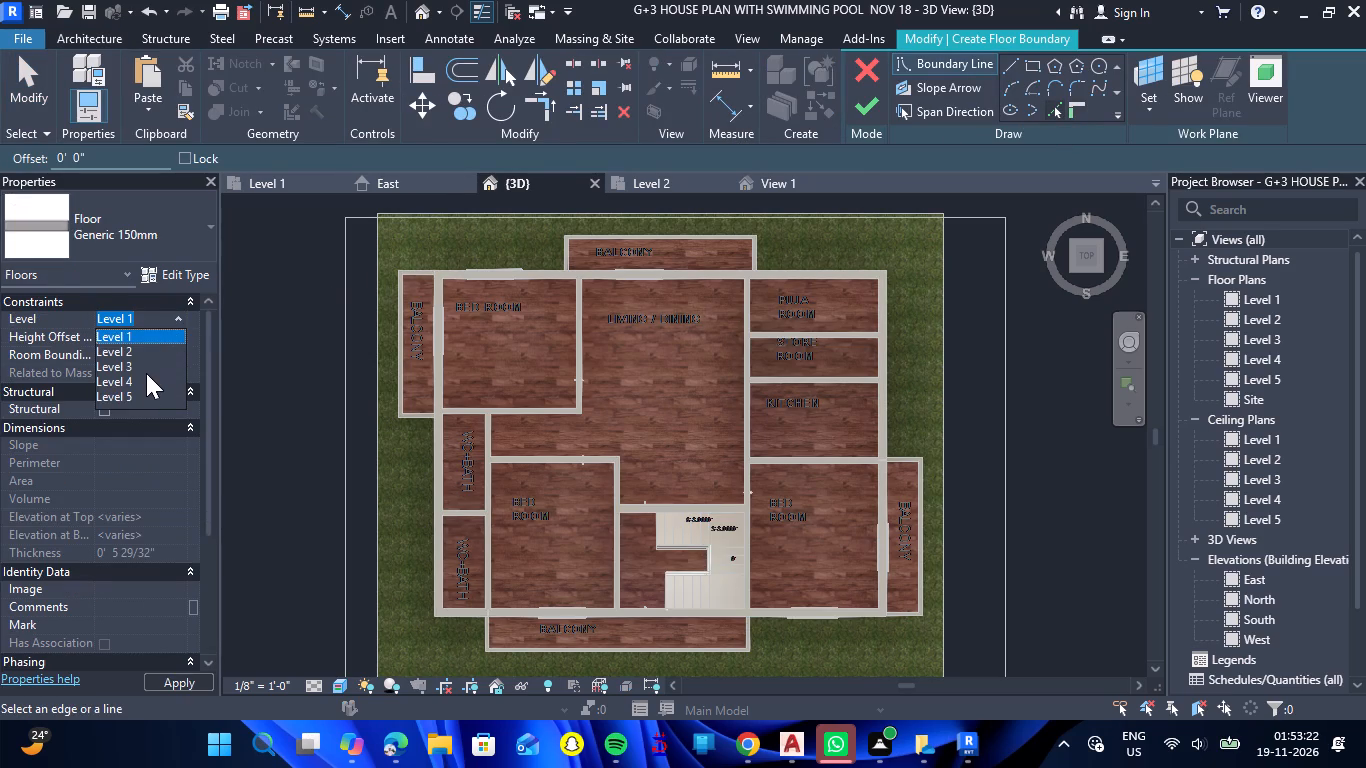
left_click(143, 380)
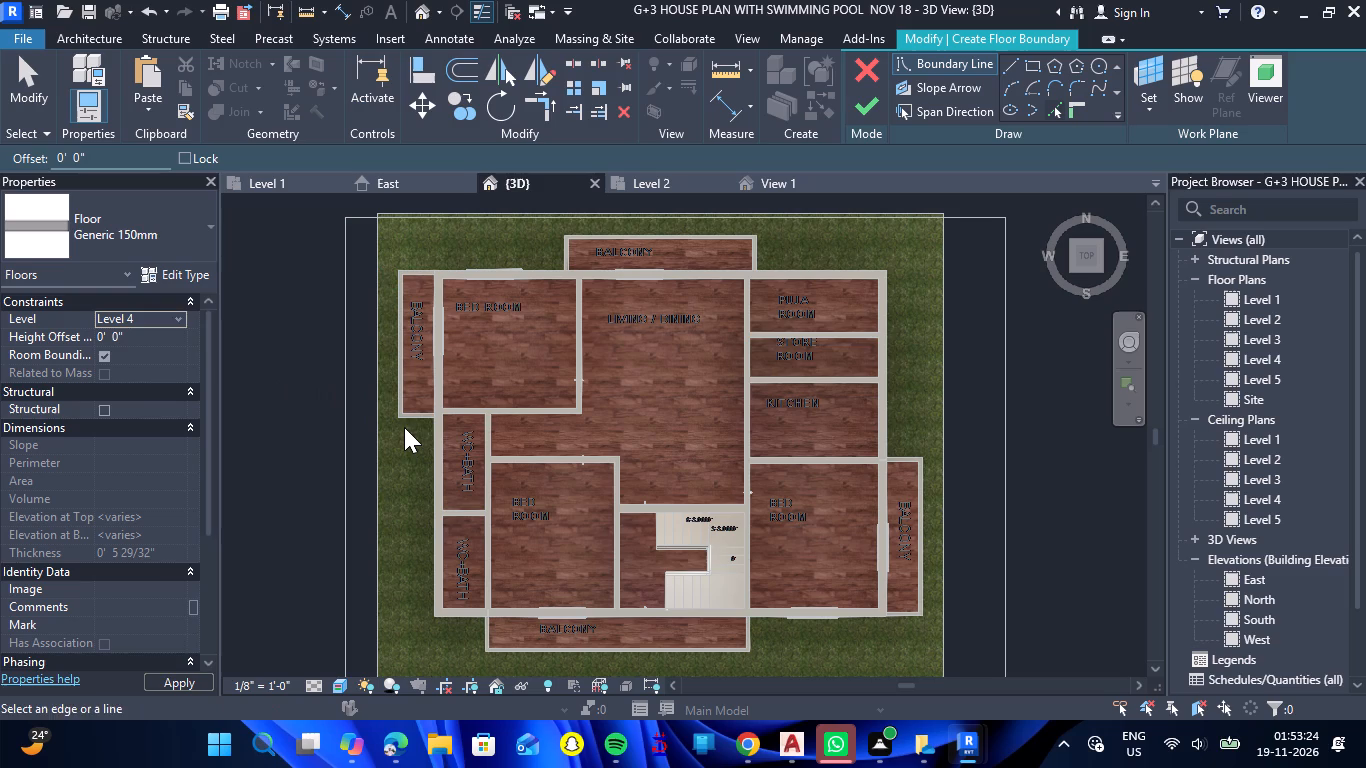
left_click(409, 423)
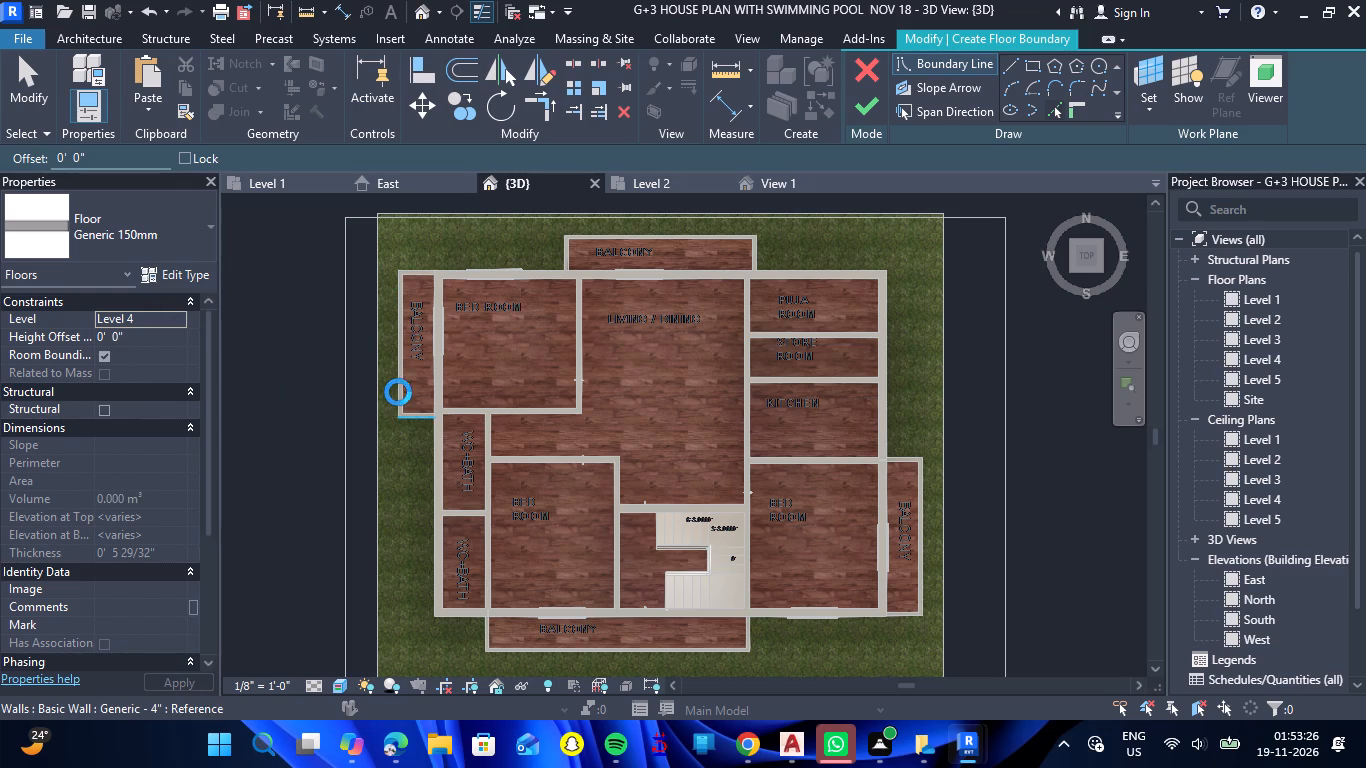
left_click(398, 392)
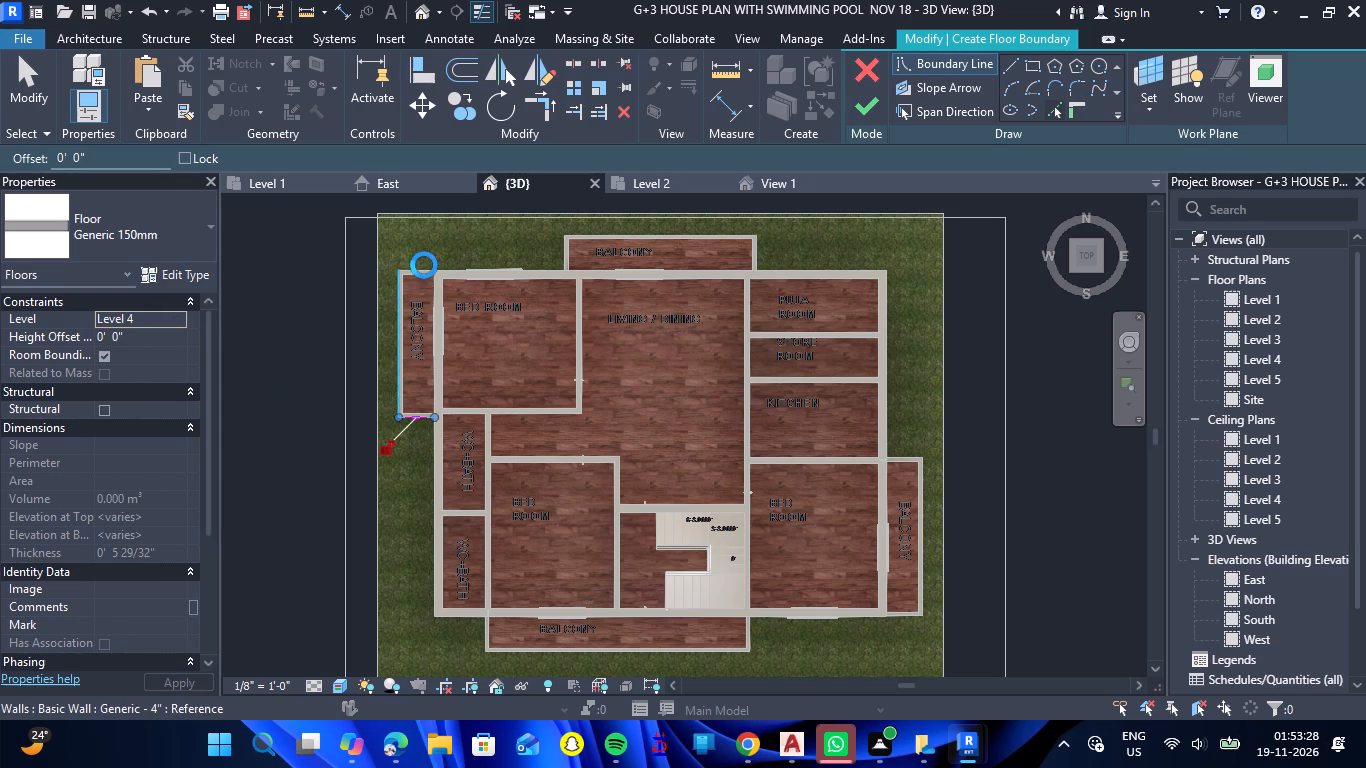
left_click(424, 268)
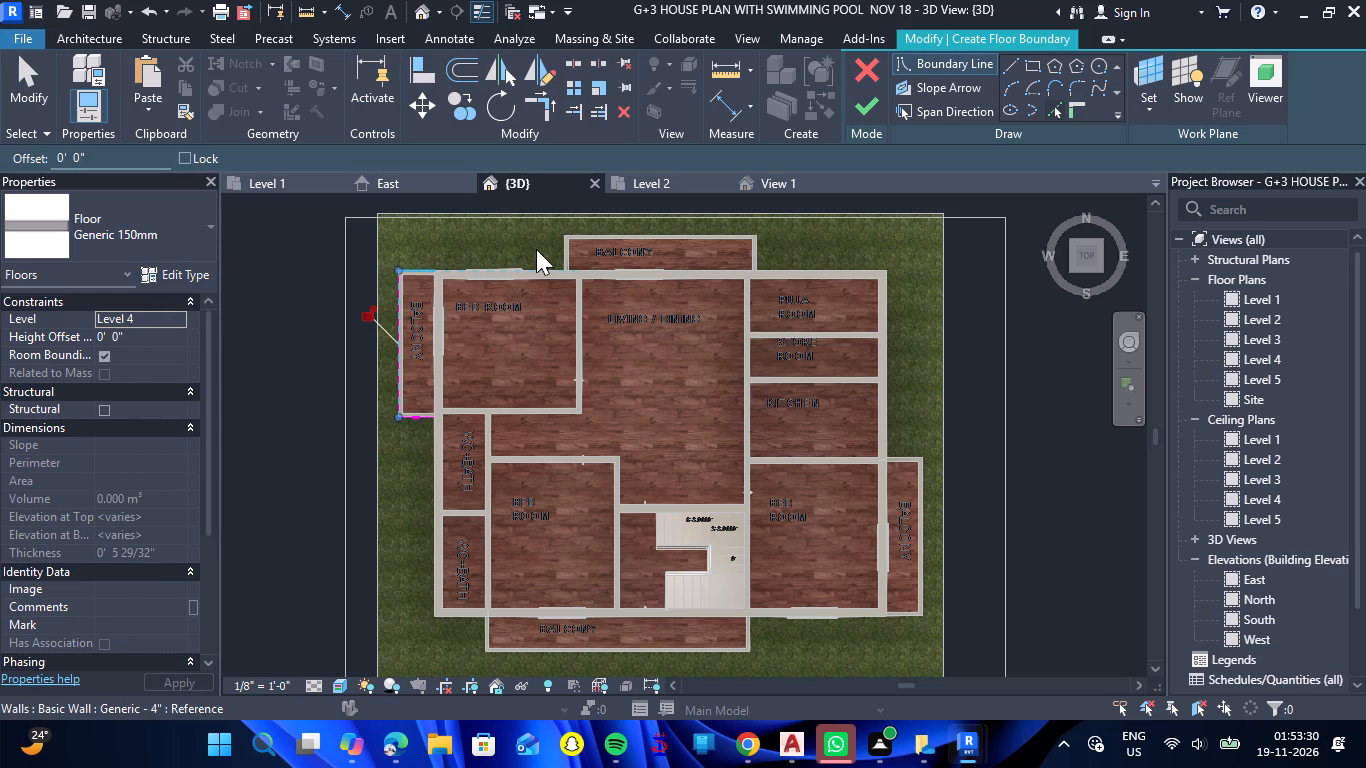
Pick the floor boundary around the north balcony's outer edges, the north outer wall and the east outer wall beside the kitchen.
left_click(557, 259)
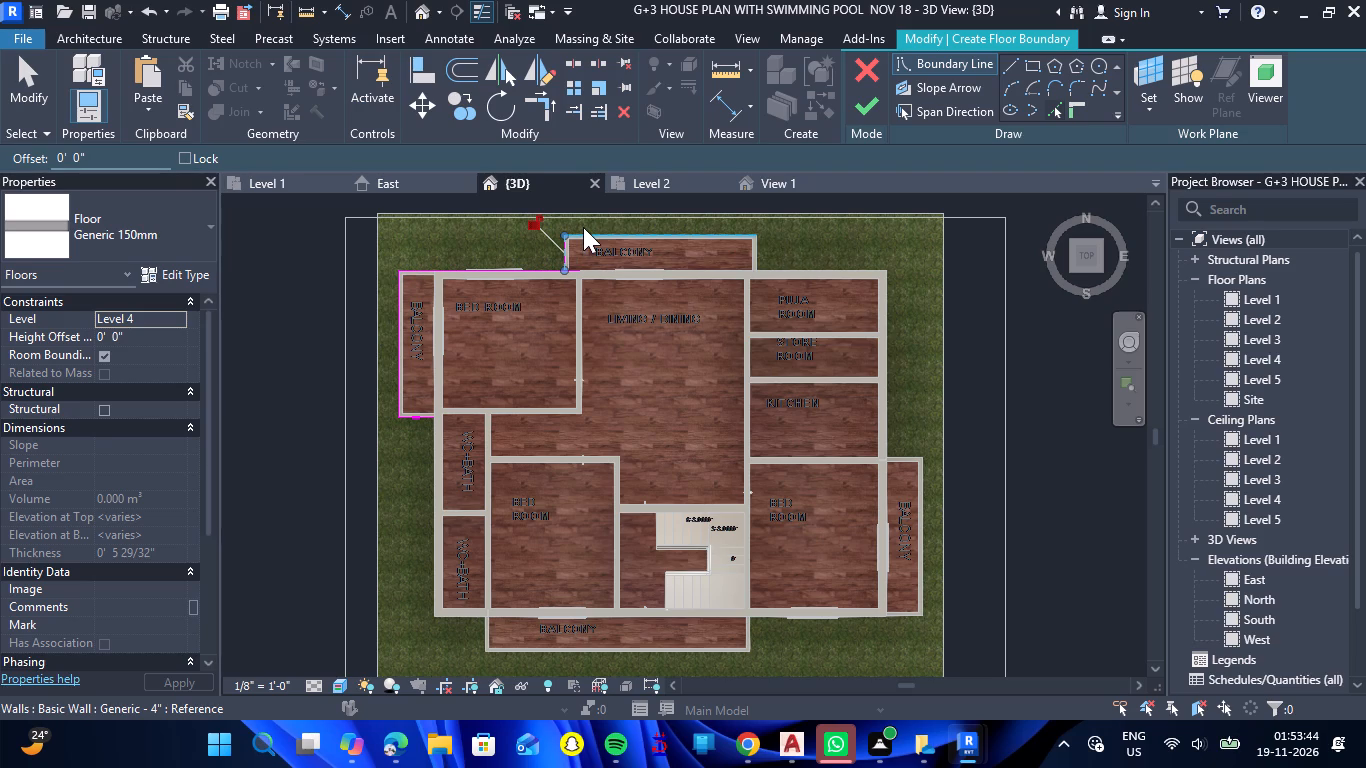
scroll(652, 229, "up", 8)
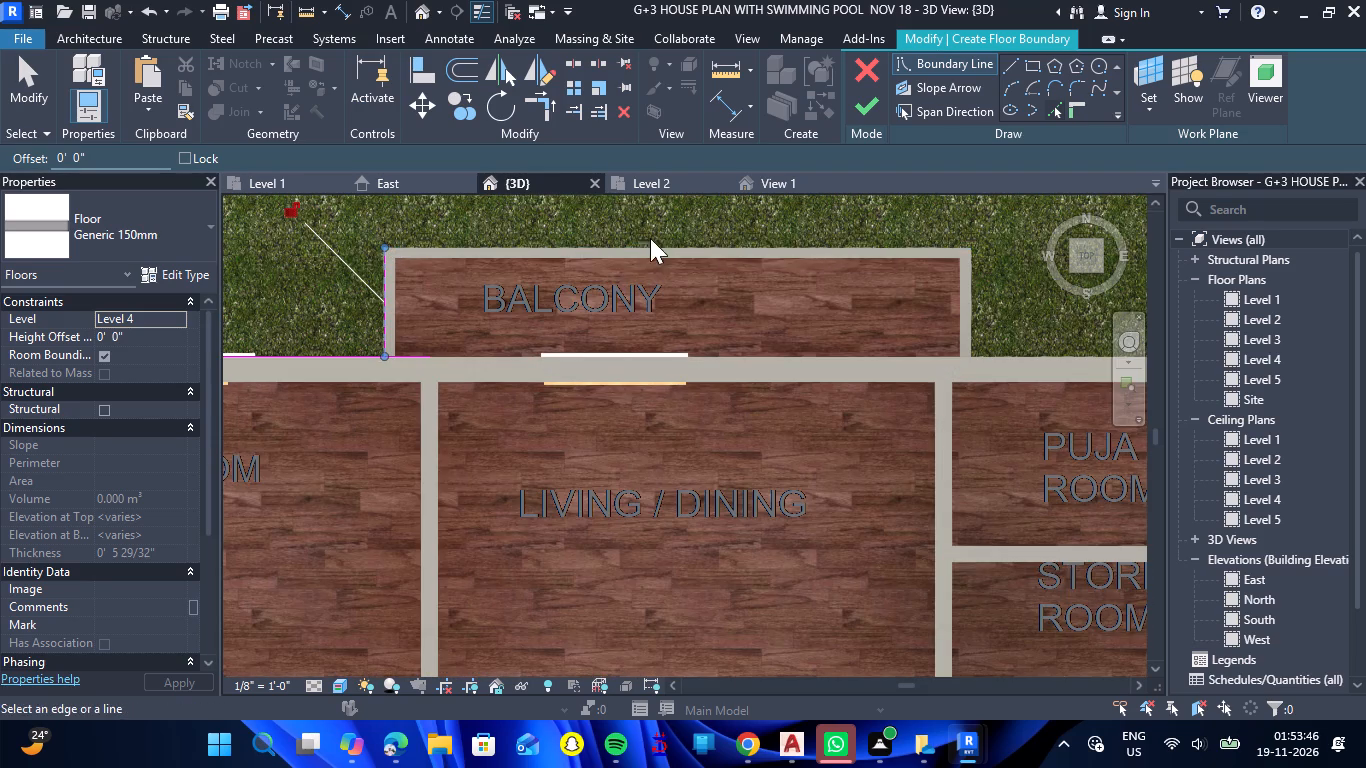
left_click(654, 245)
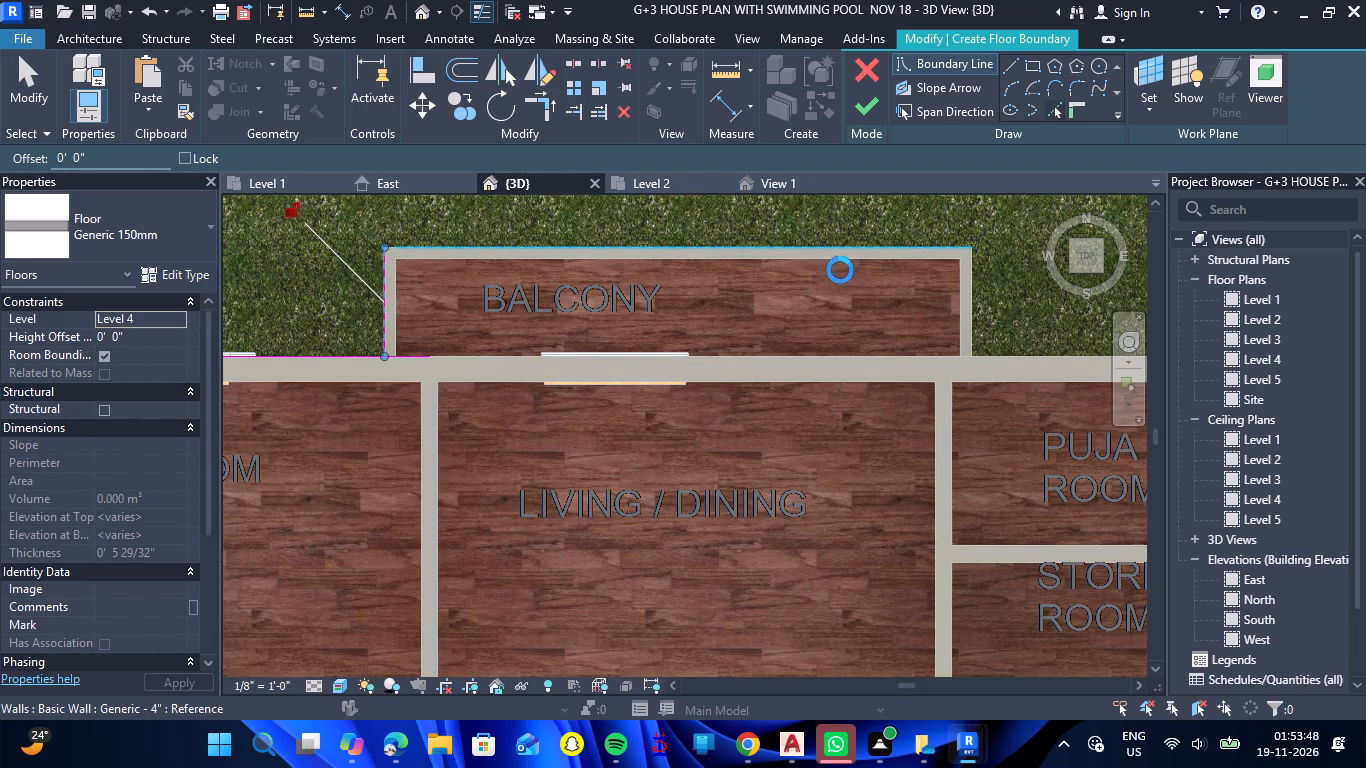
left_click(979, 310)
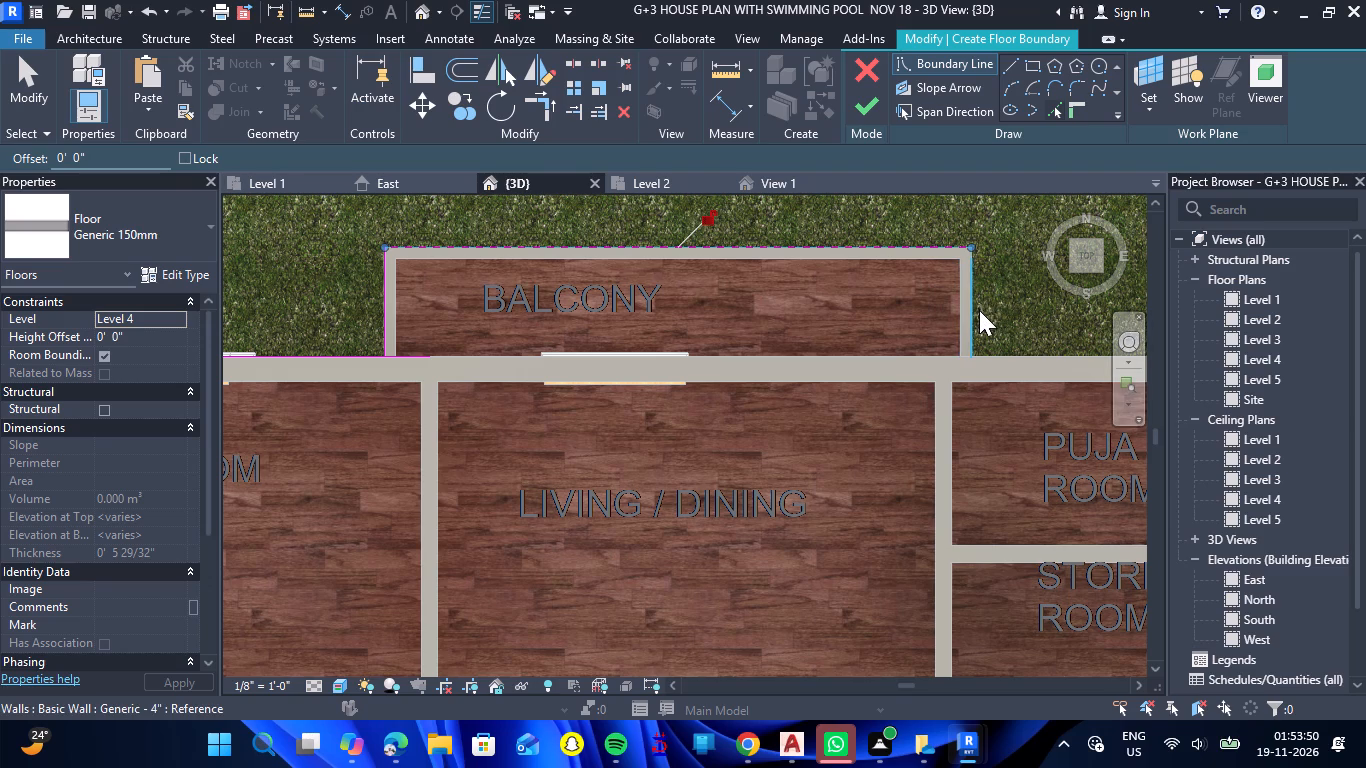
scroll(532, 285, "down", 4)
left_click(896, 328)
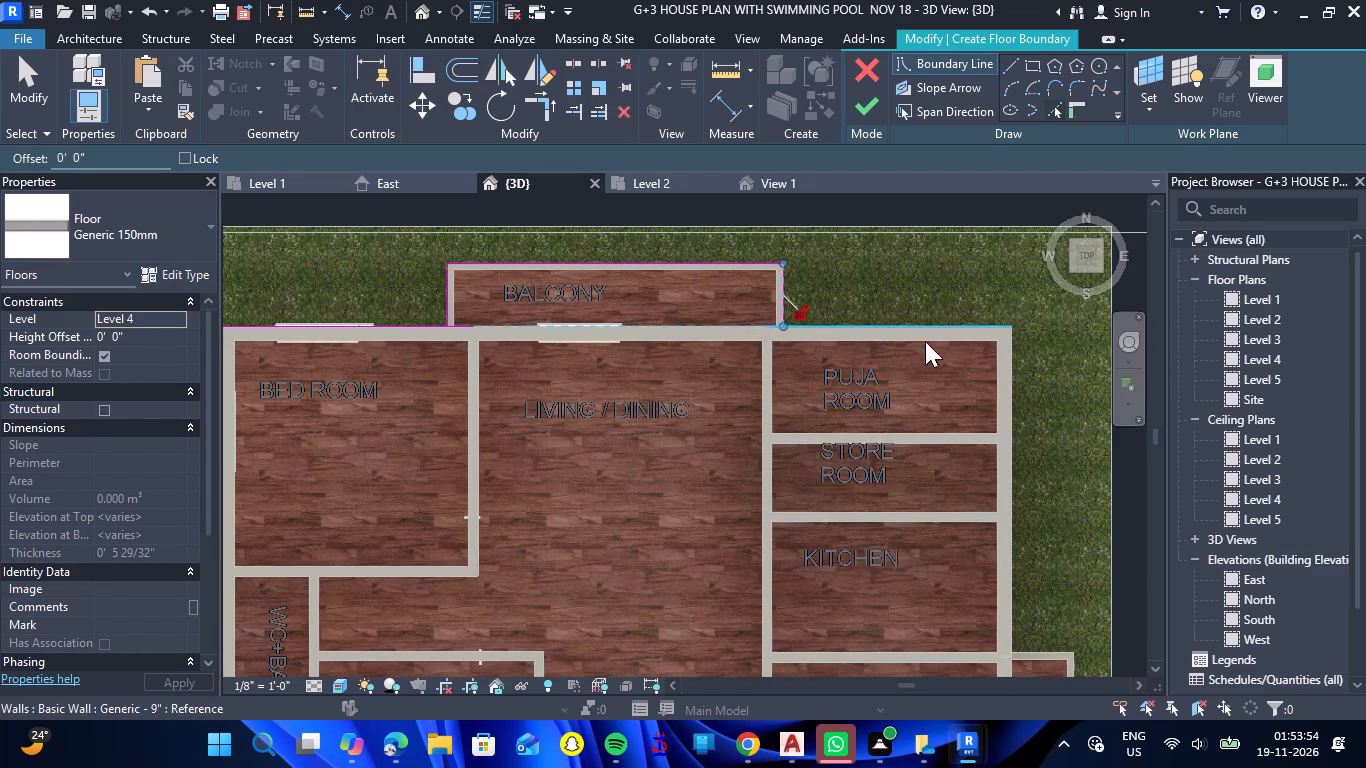
left_click(1016, 424)
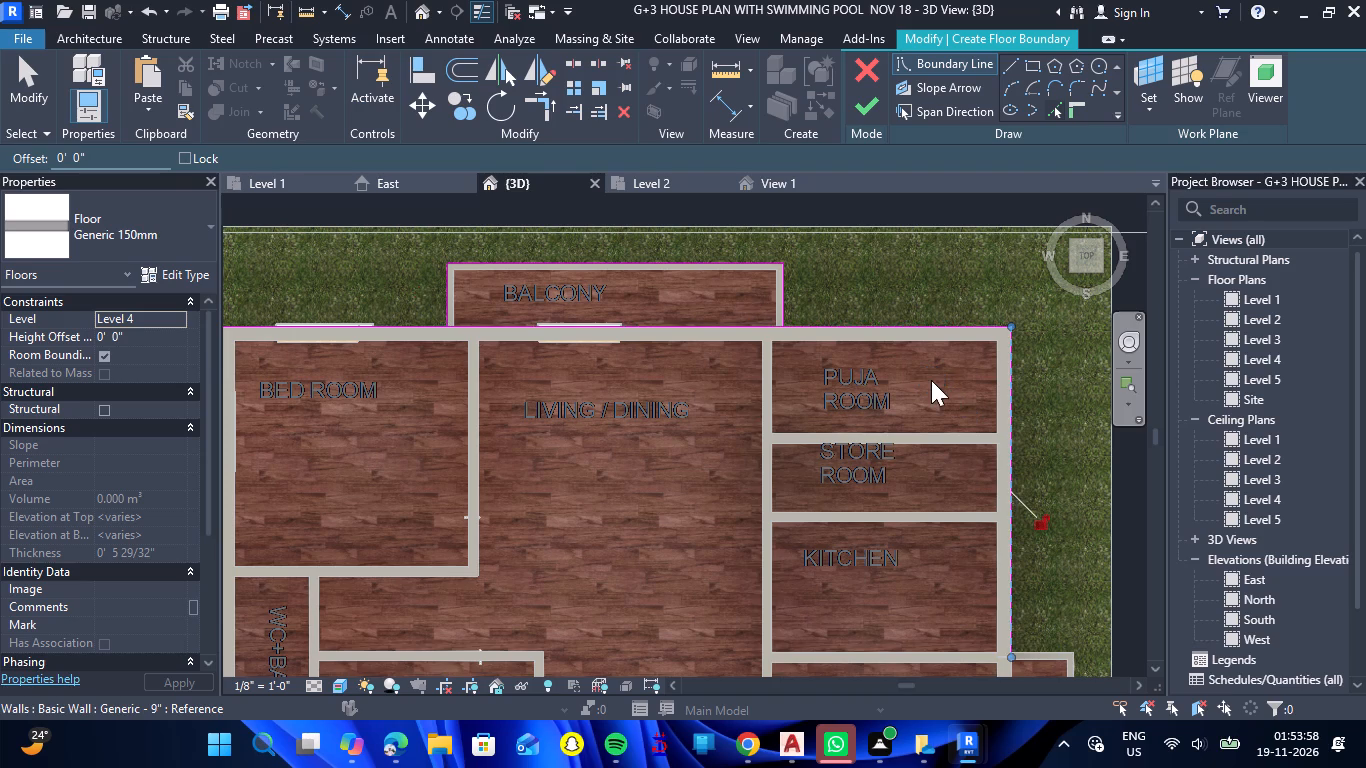
Add the north, east and south outer edges of the east balcony to the floor boundary.
scroll(931, 380, "down", 5)
scroll(1017, 515, "up", 7)
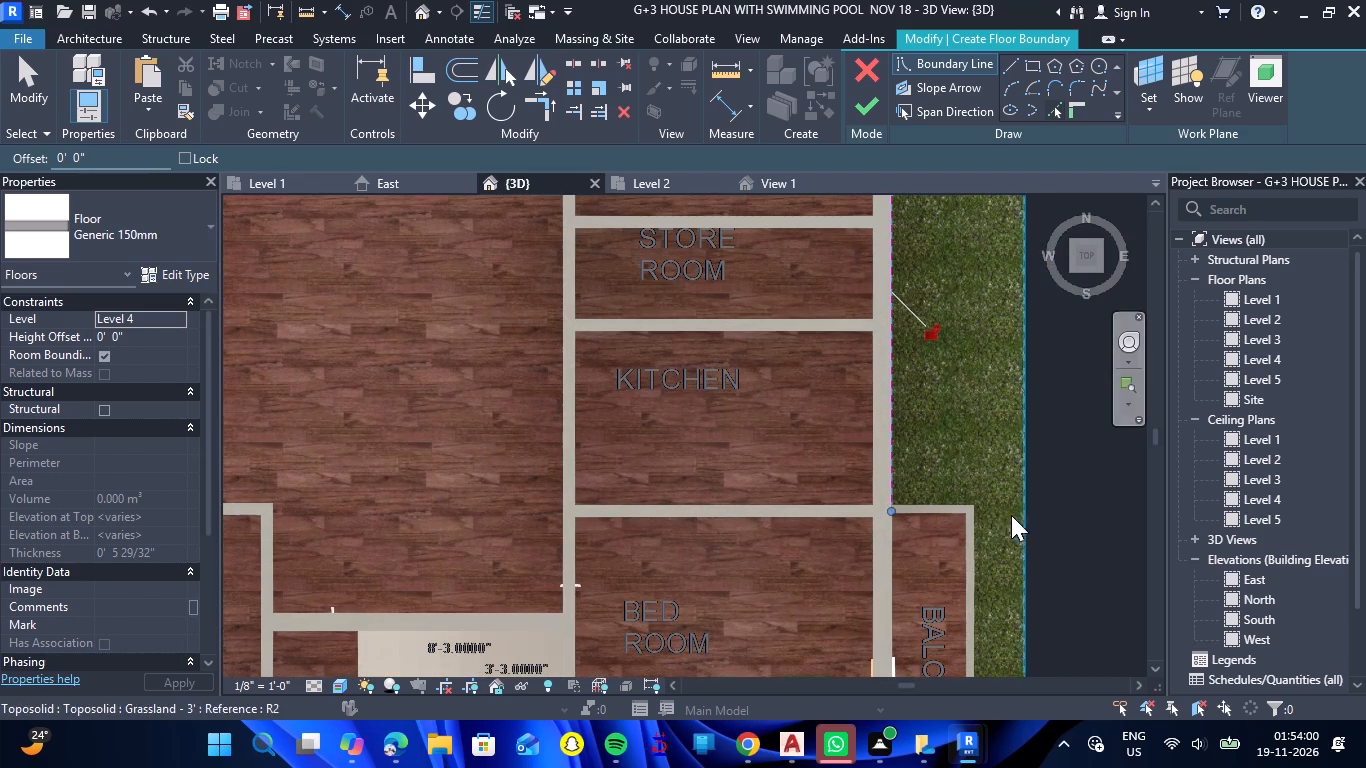
left_click(945, 505)
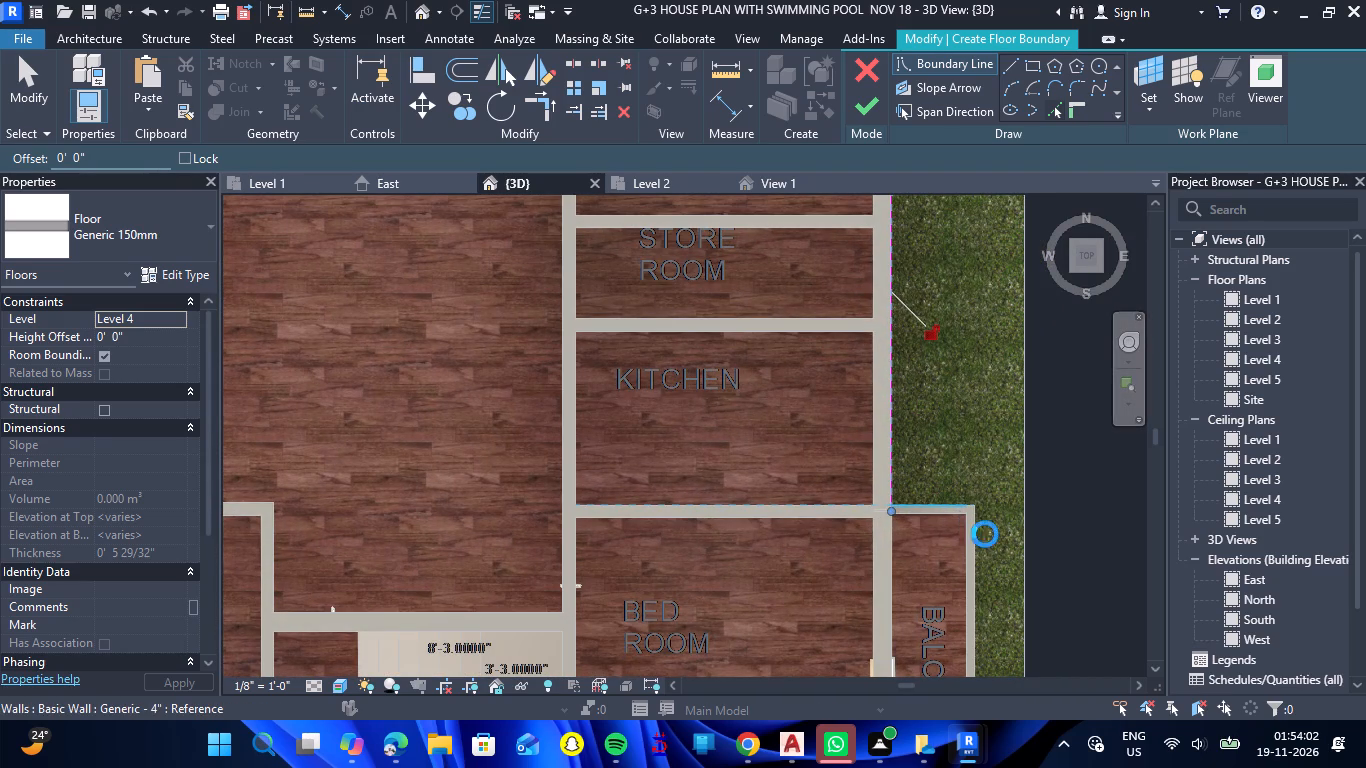
left_click(975, 560)
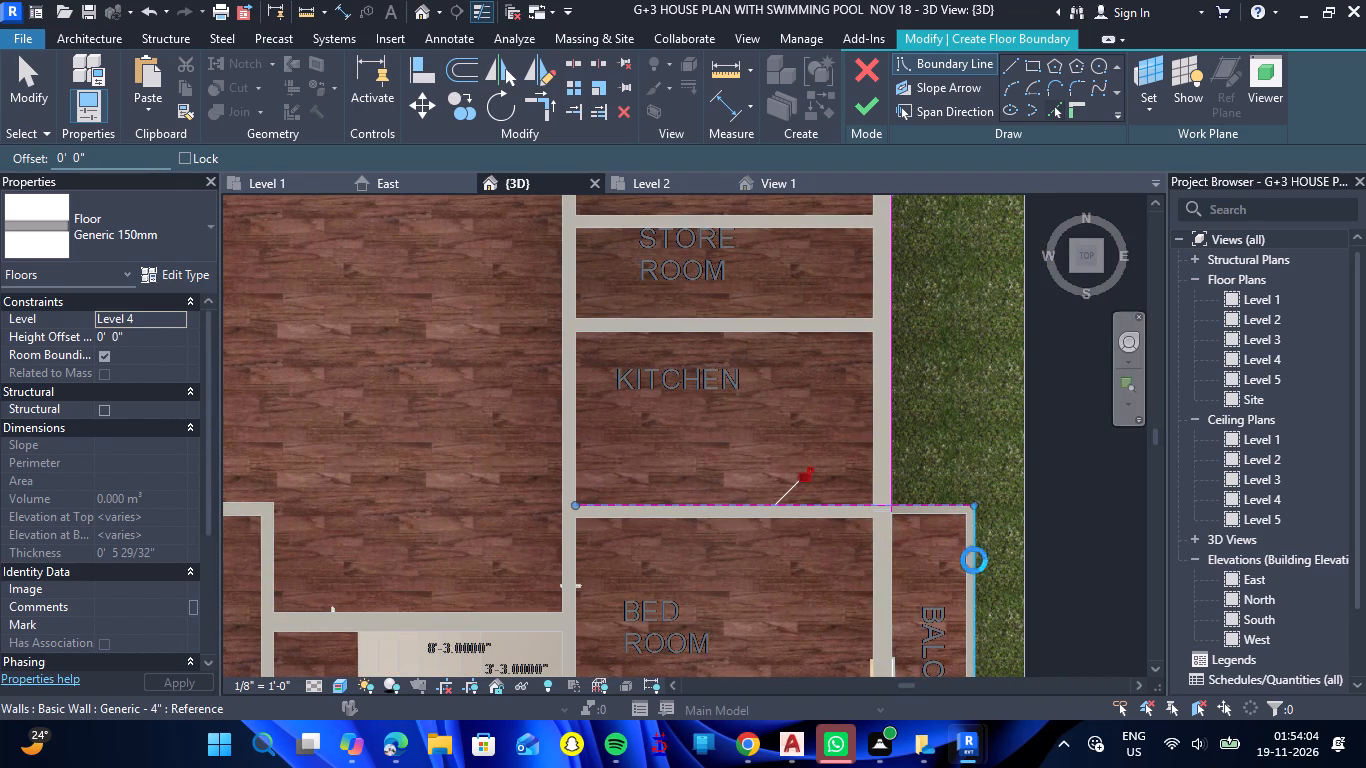
scroll(969, 383, "down", 5)
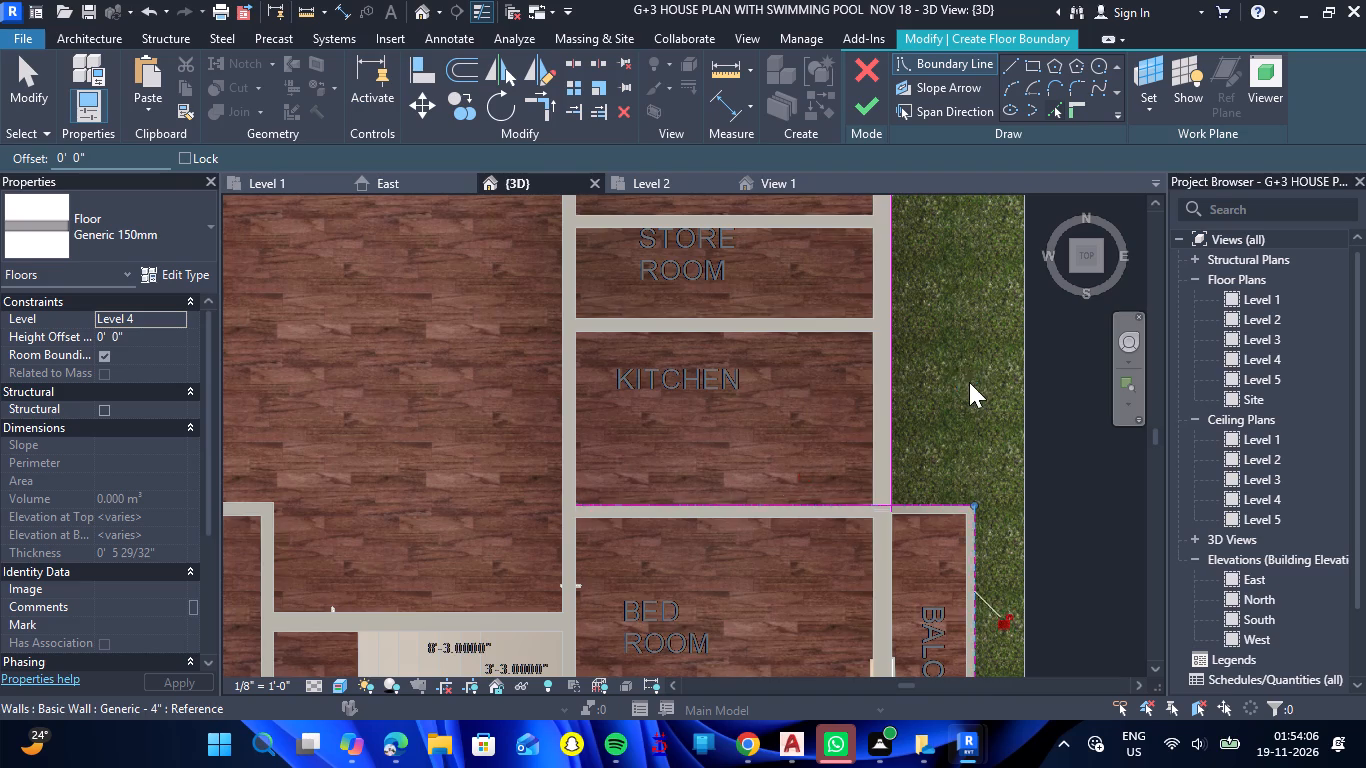
scroll(969, 382, "down", 3)
scroll(953, 550, "up", 6)
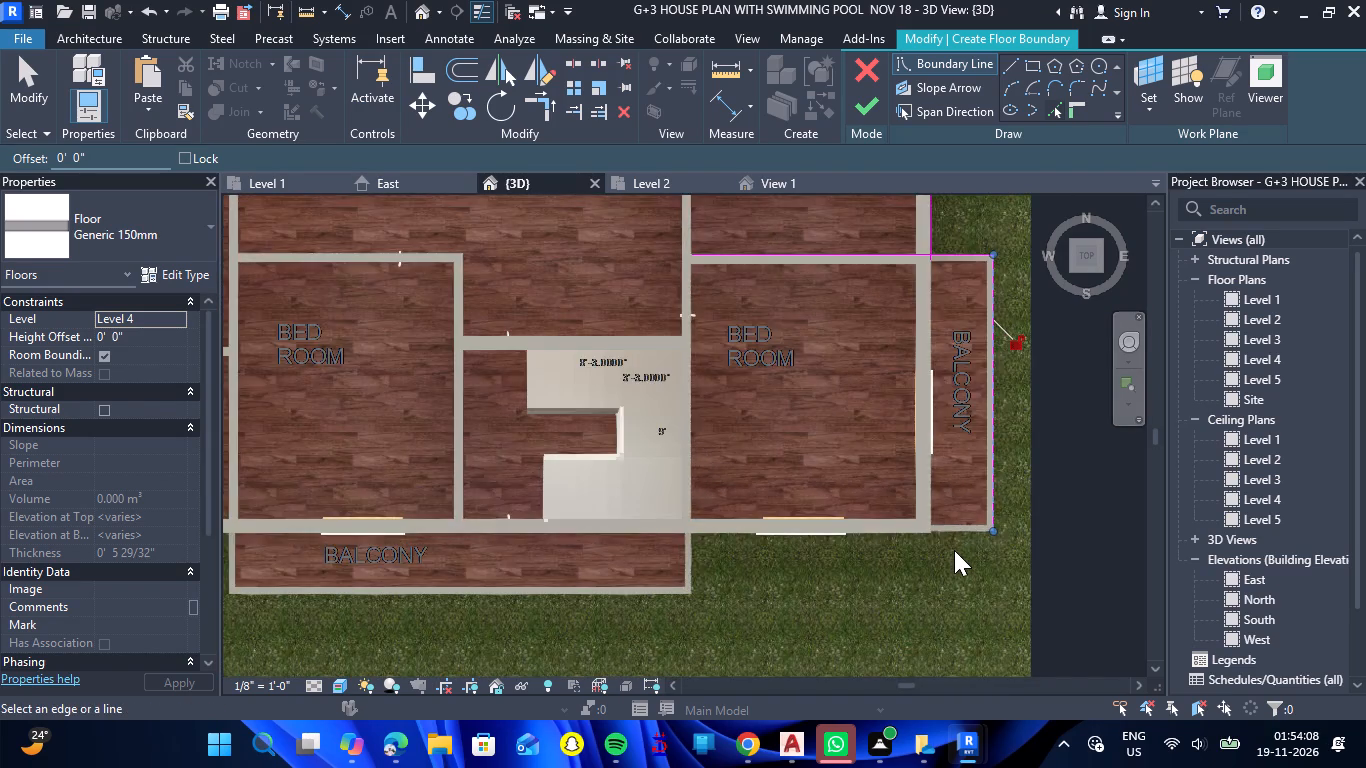
scroll(954, 550, "up", 11)
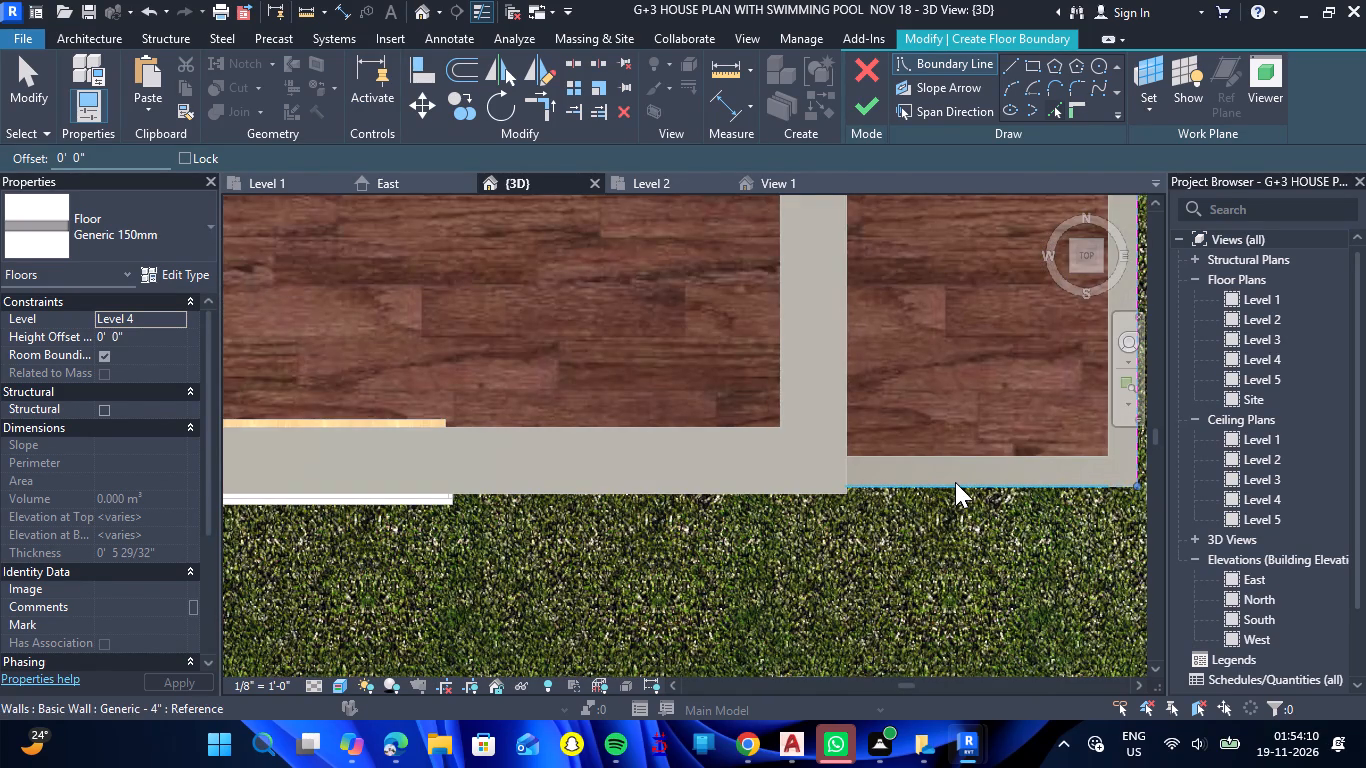
left_click(955, 482)
Pick the outer wall faces meeting at the southeast bedroom's corner, beside the east balcony, as floor boundary lines.
scroll(855, 492, "up", 2)
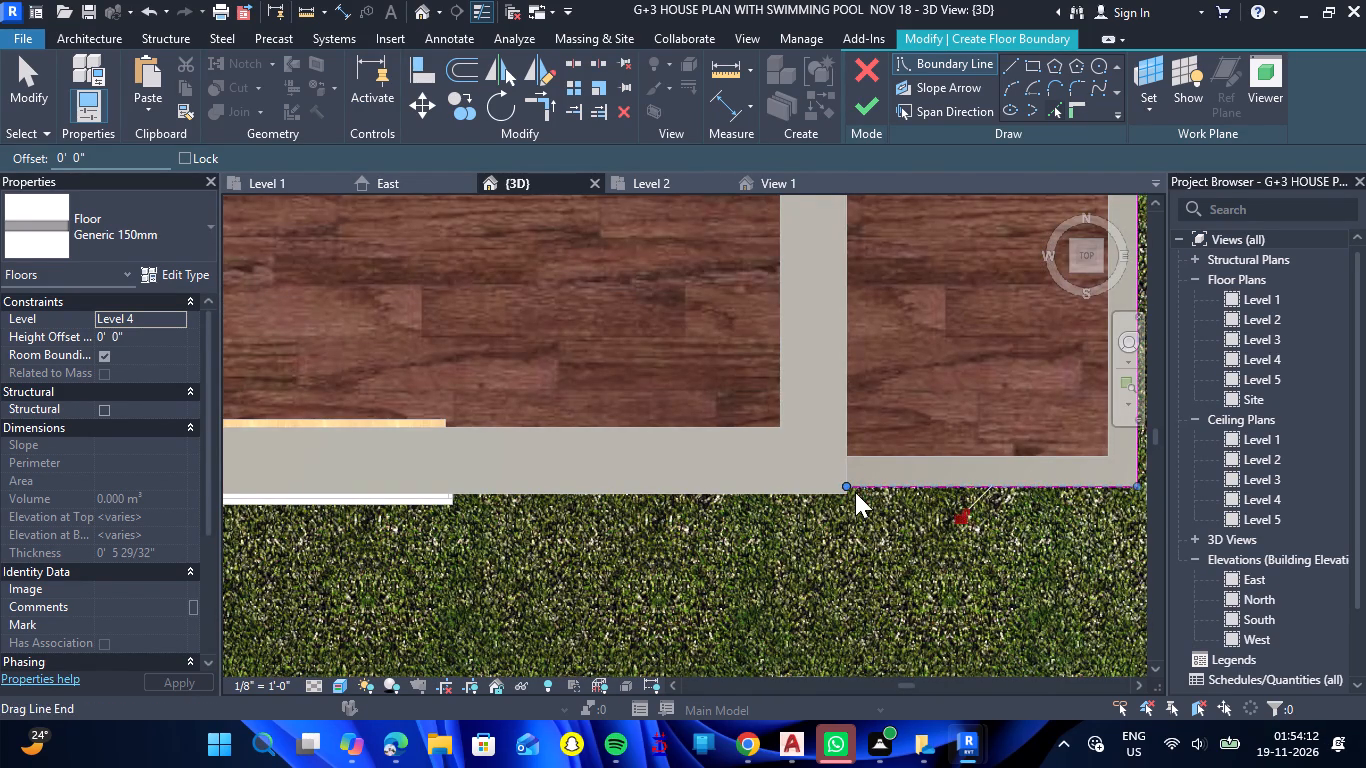
scroll(855, 492, "up", 13)
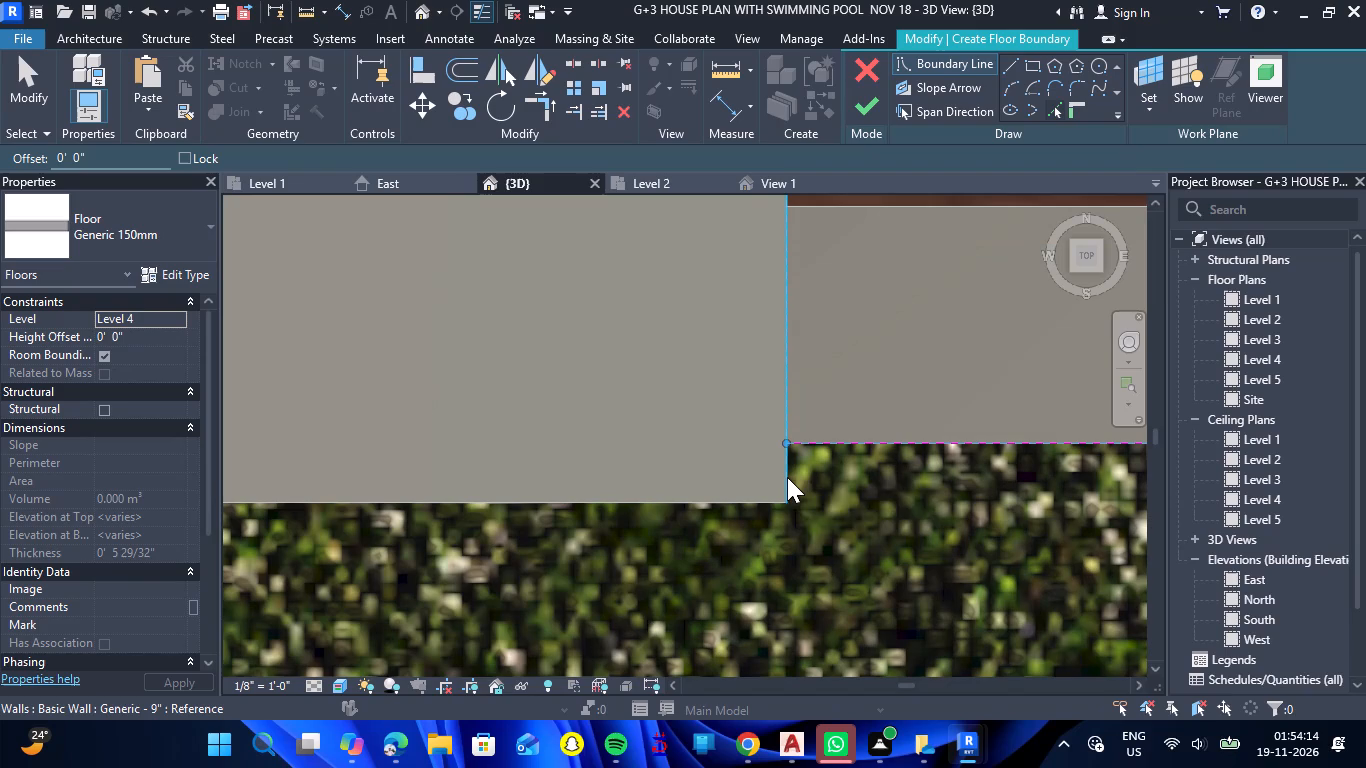
left_click(787, 477)
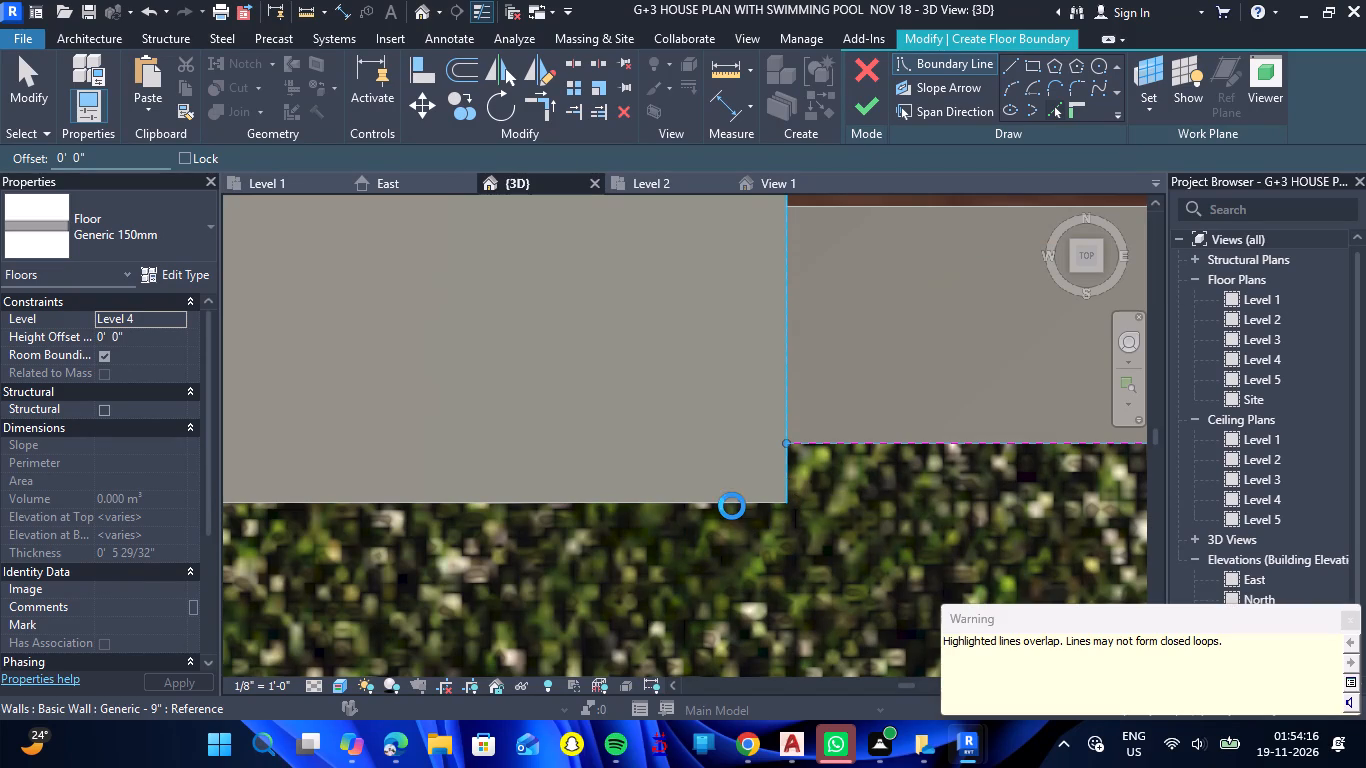
left_click(736, 502)
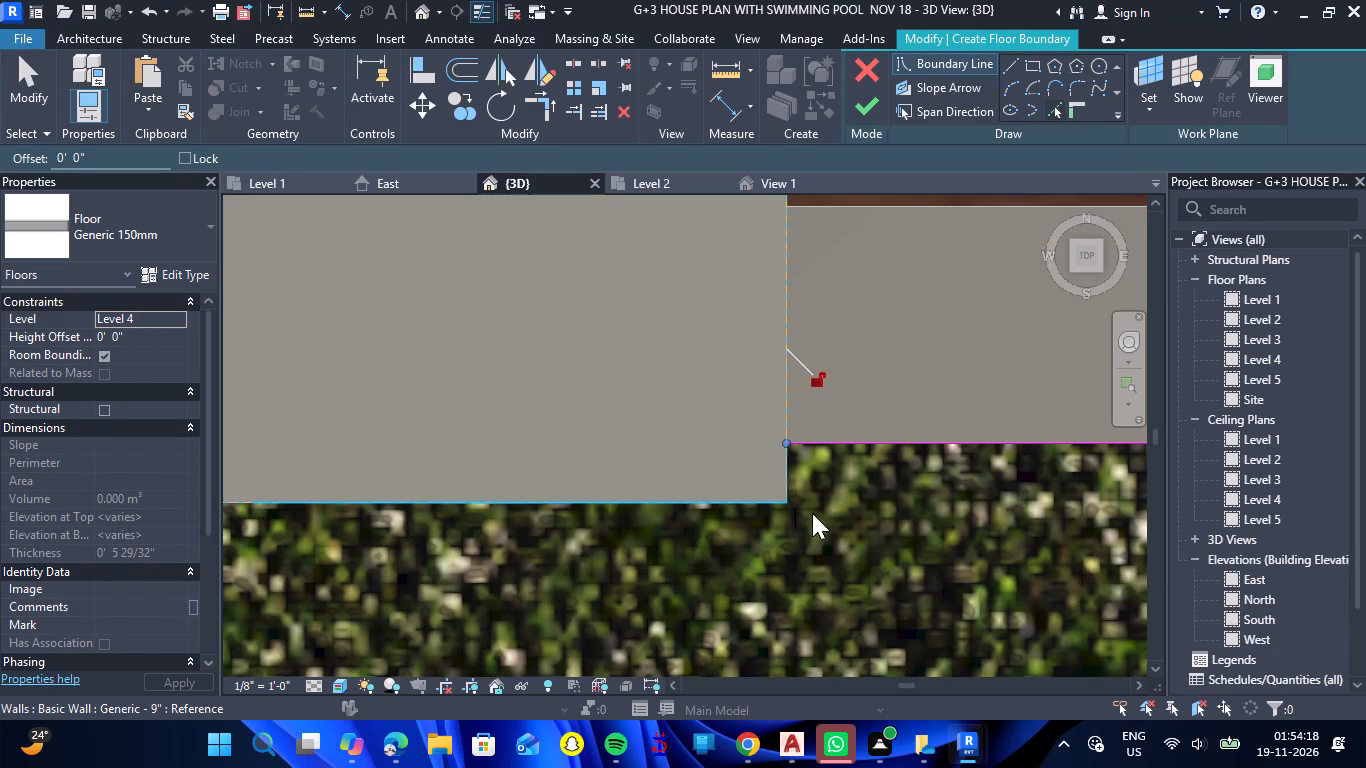
Add the east, south and west outer edges of the south balcony to the floor boundary.
scroll(812, 513, "down", 14)
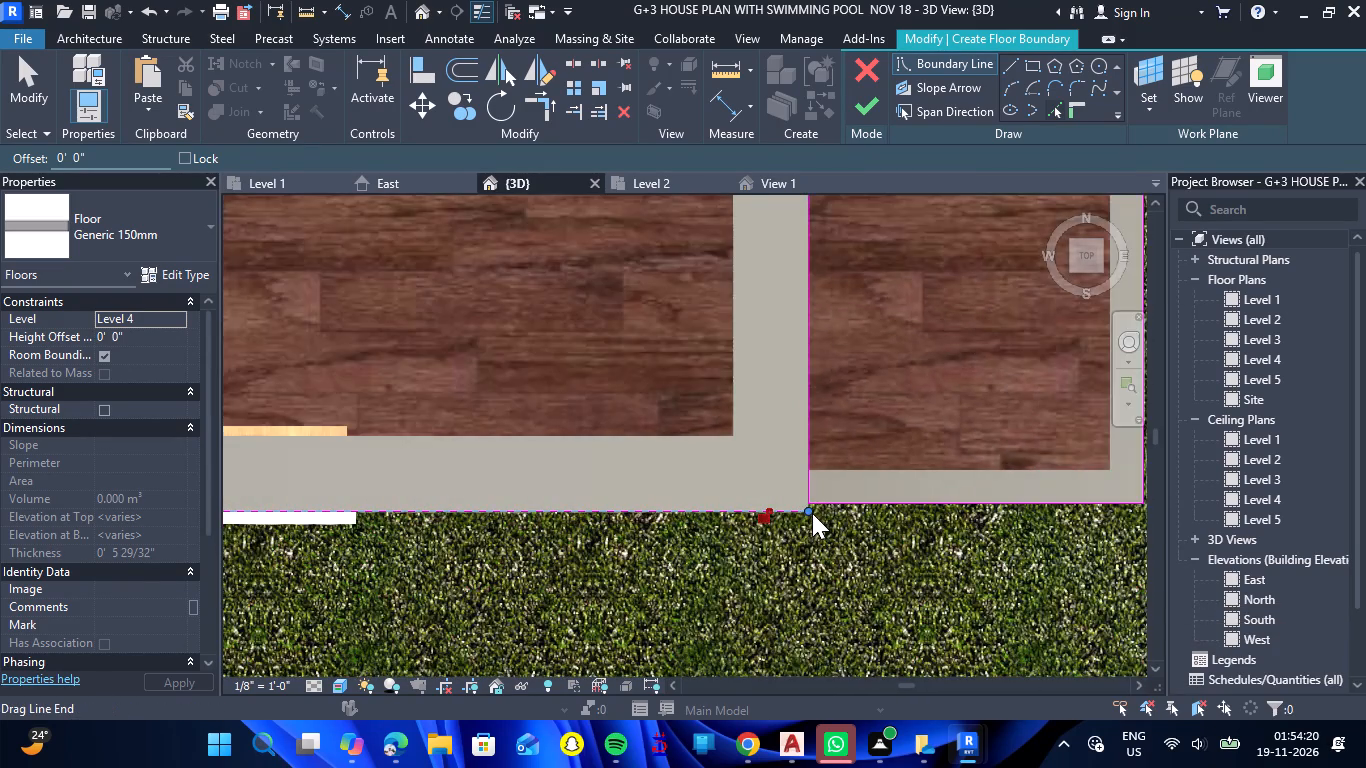
scroll(812, 513, "down", 9)
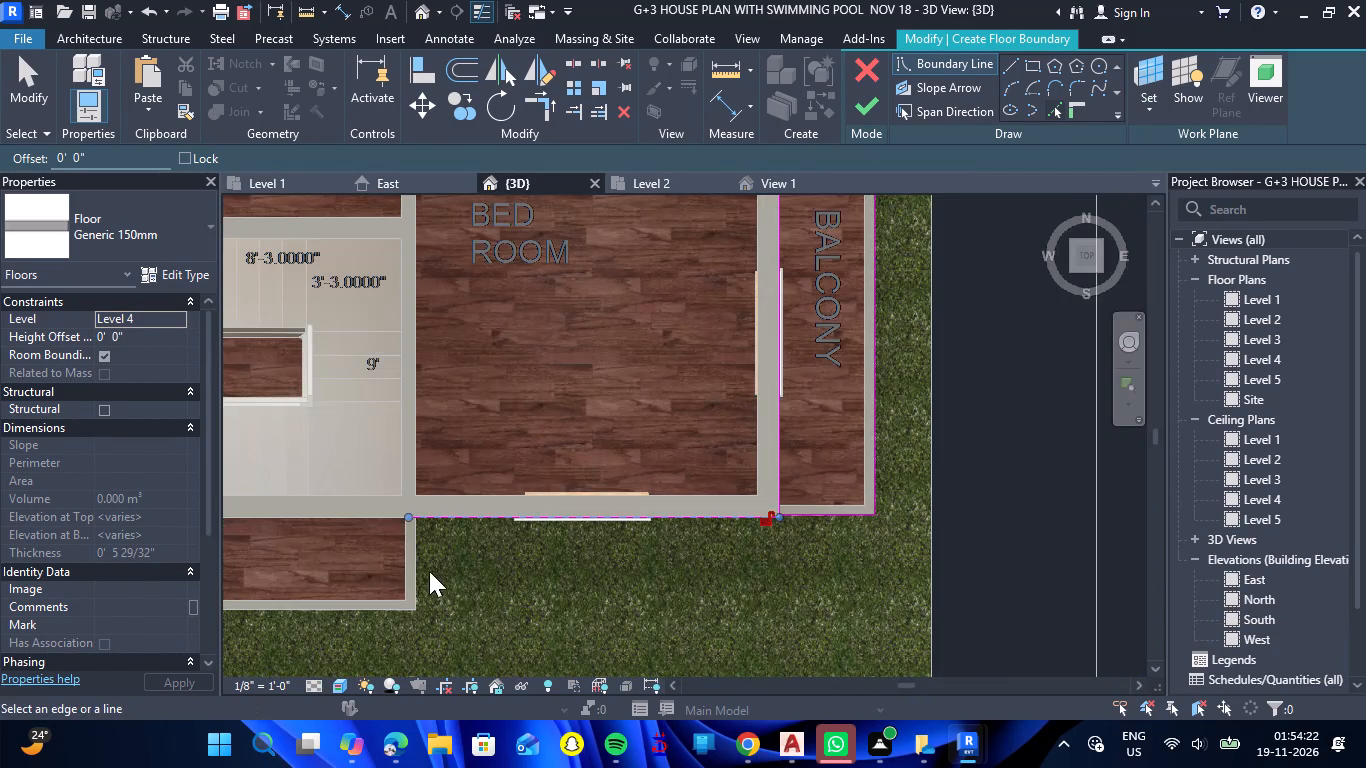
left_click(420, 573)
scroll(474, 550, "down", 5)
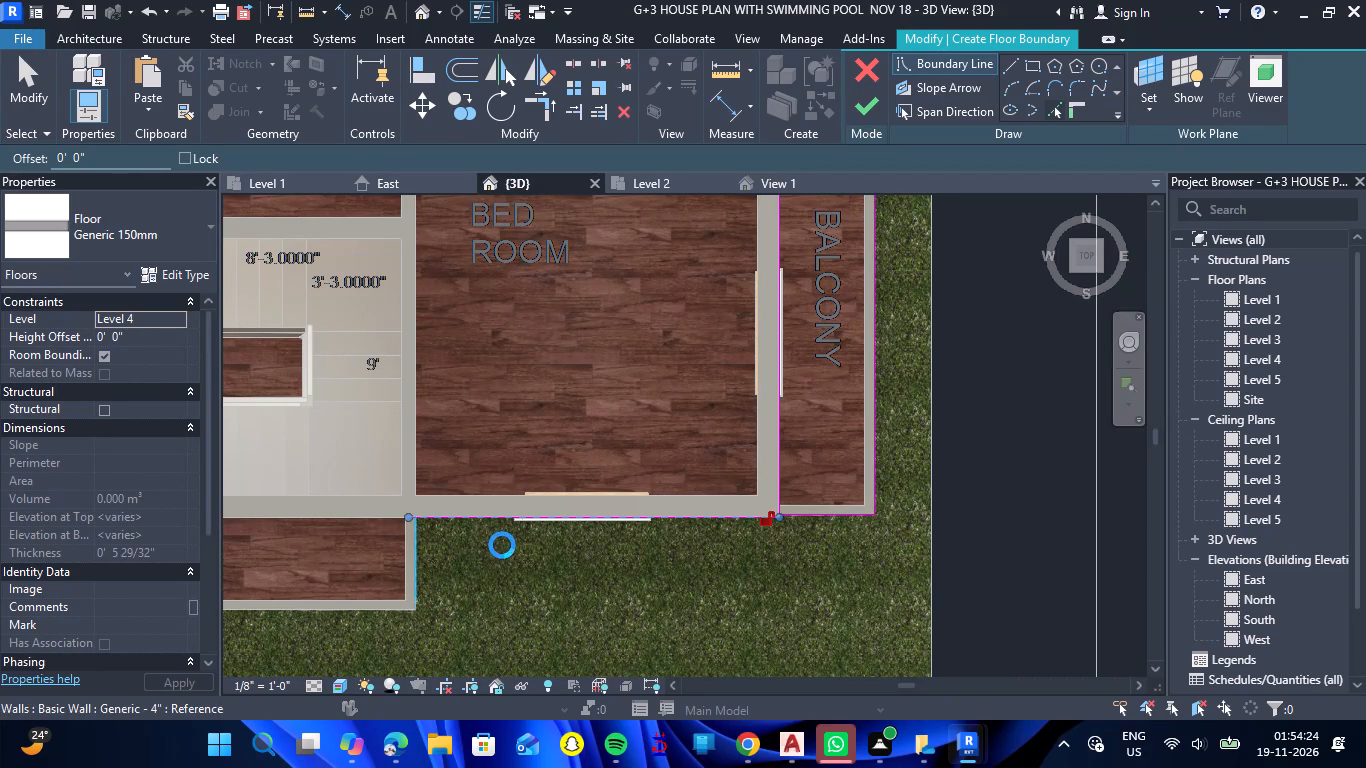
scroll(502, 545, "down", 1)
left_click(434, 576)
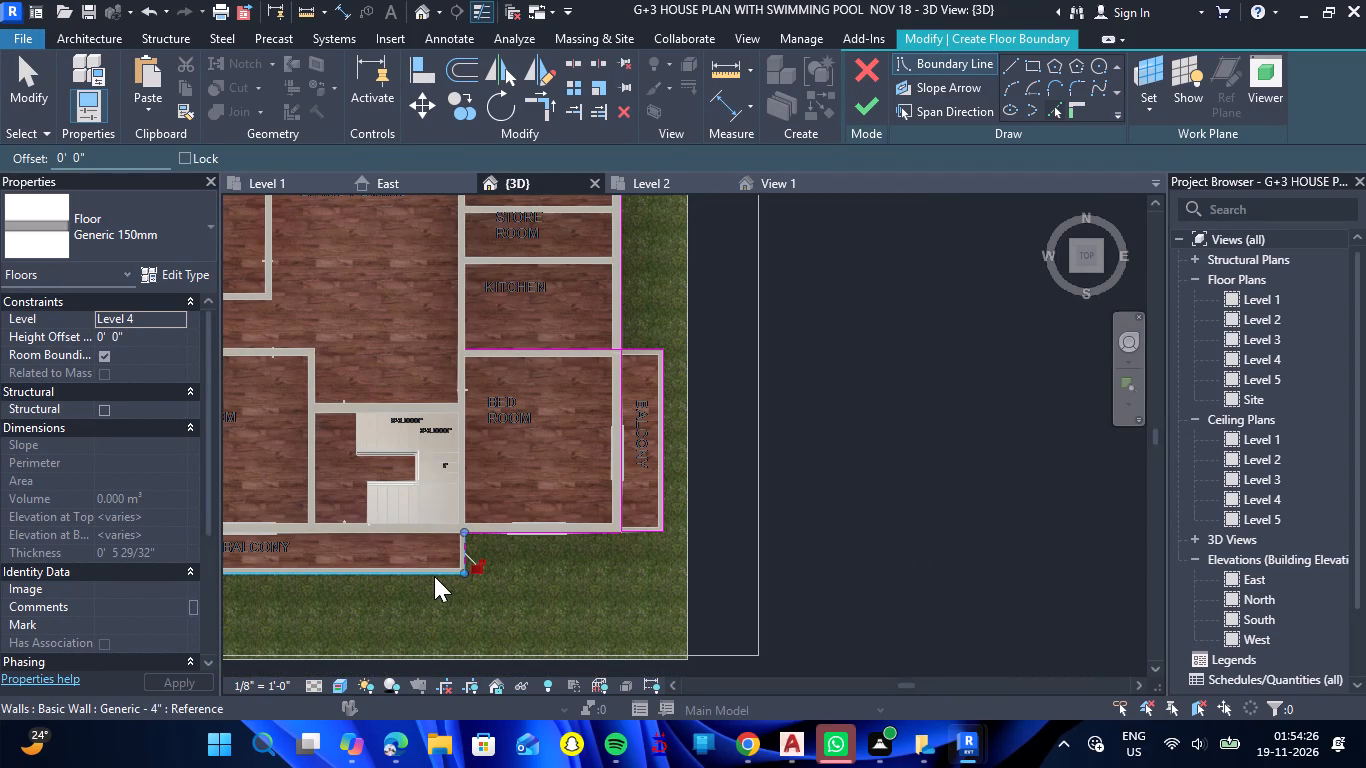
scroll(576, 546, "down", 6)
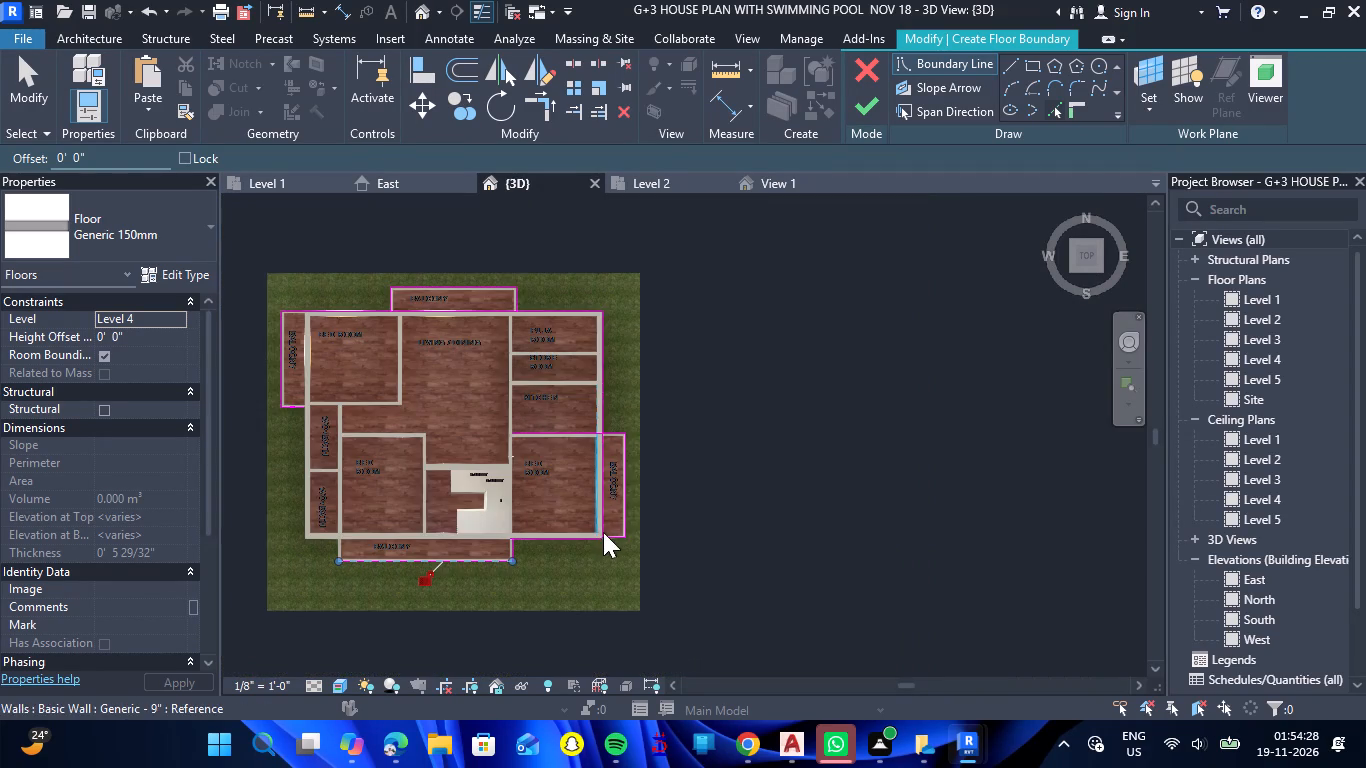
scroll(603, 532, "down", 1)
scroll(415, 547, "up", 7)
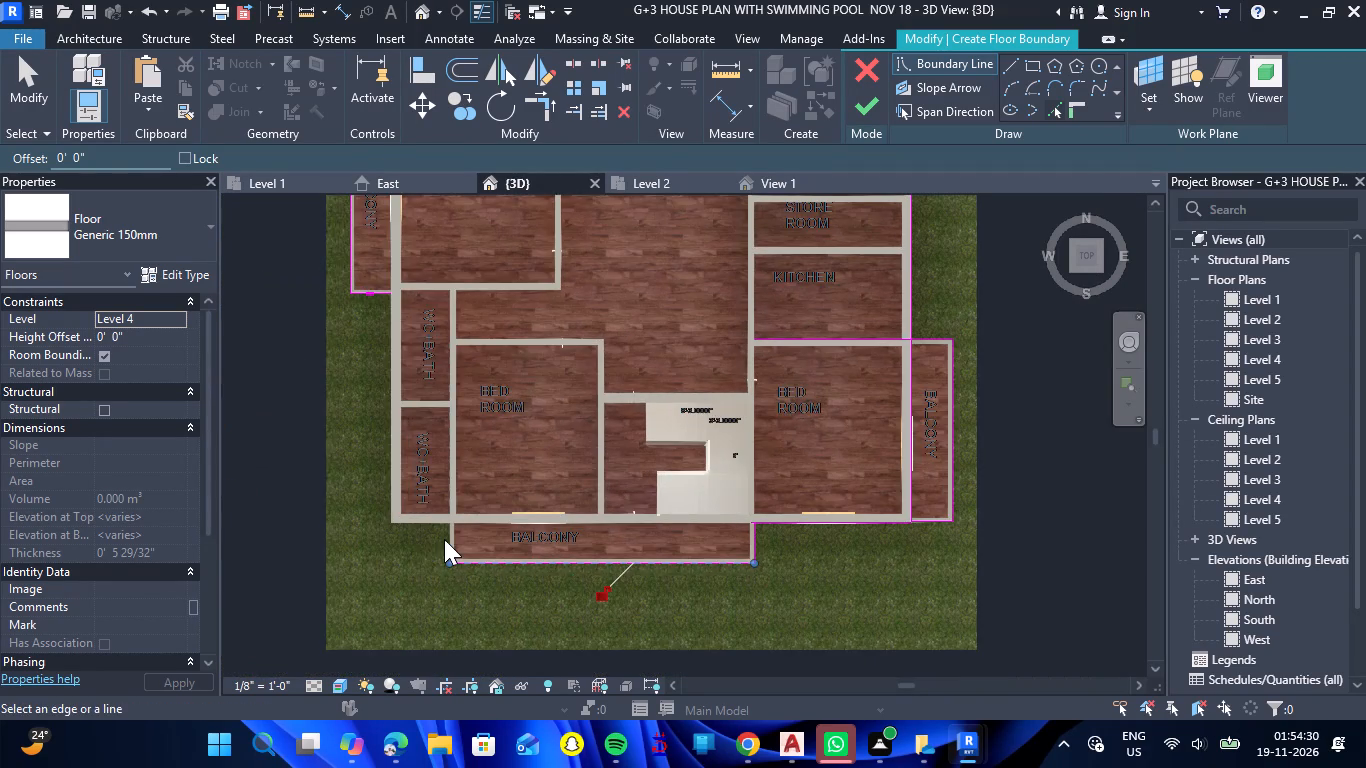
scroll(444, 539, "up", 12)
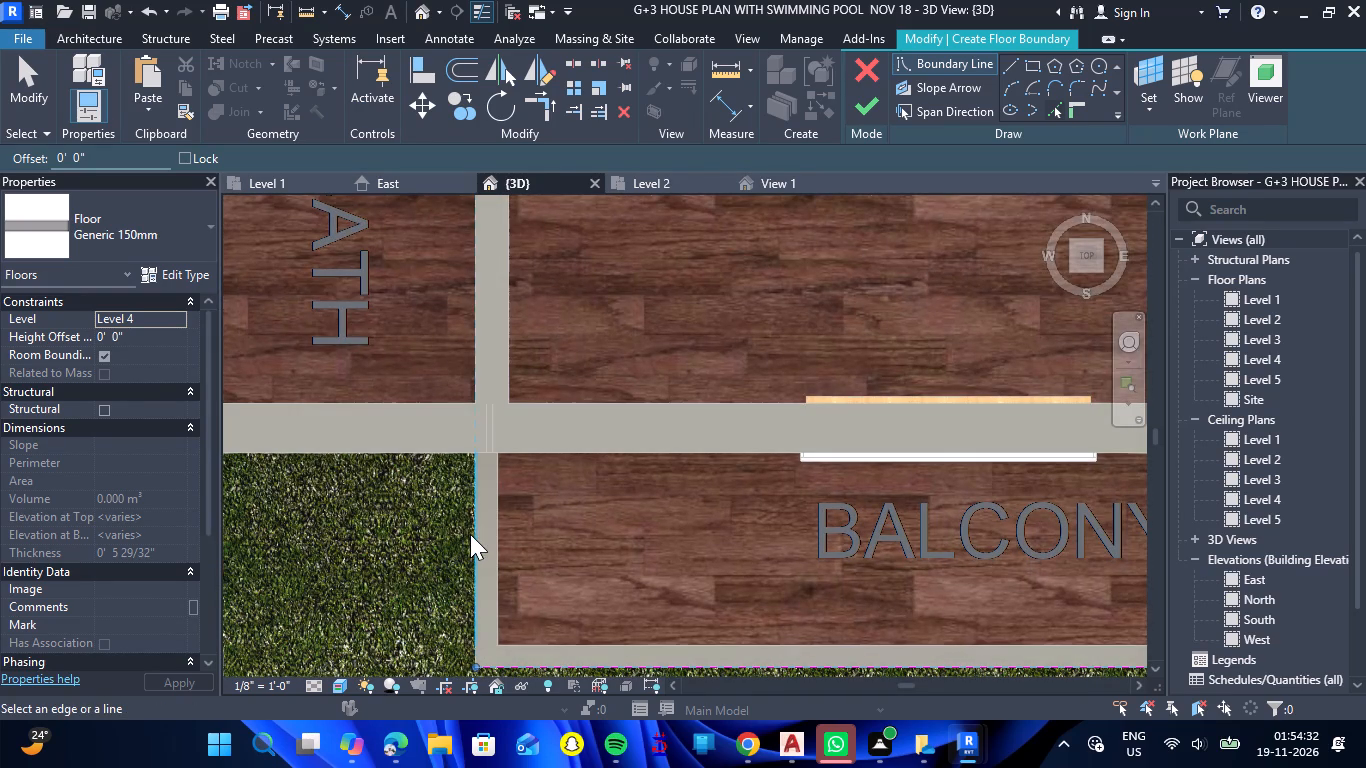
left_click(470, 534)
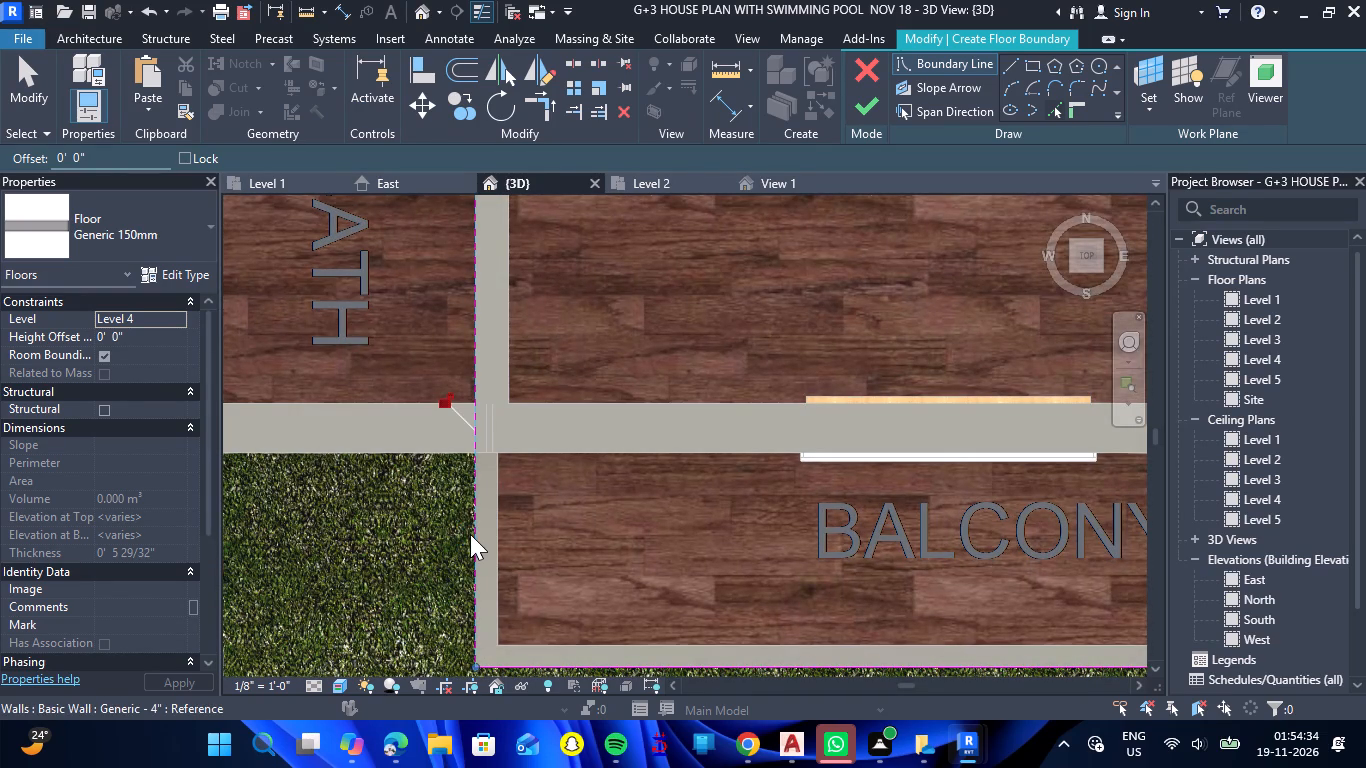
Pick the south and west outer wall faces around the southwest WC+bath as floor boundary lines.
left_click(446, 458)
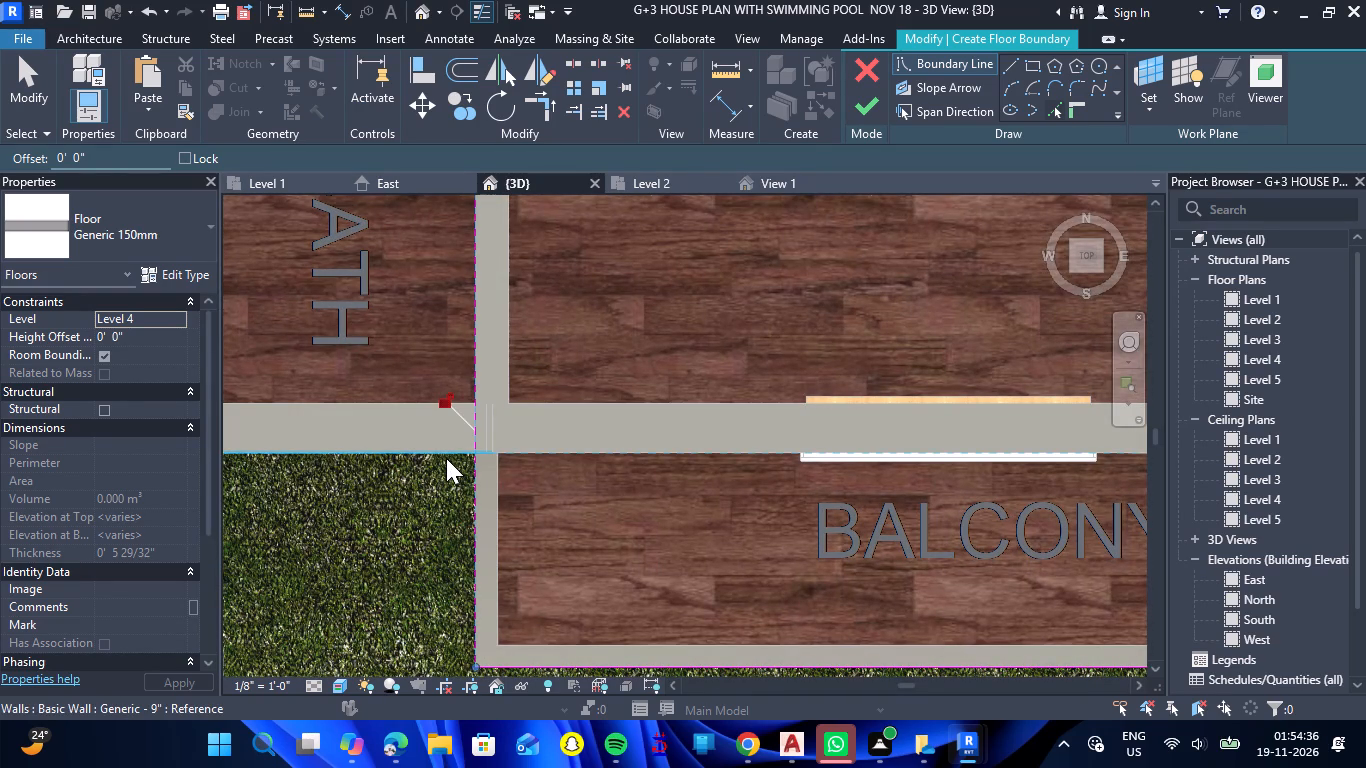
scroll(446, 458, "down", 8)
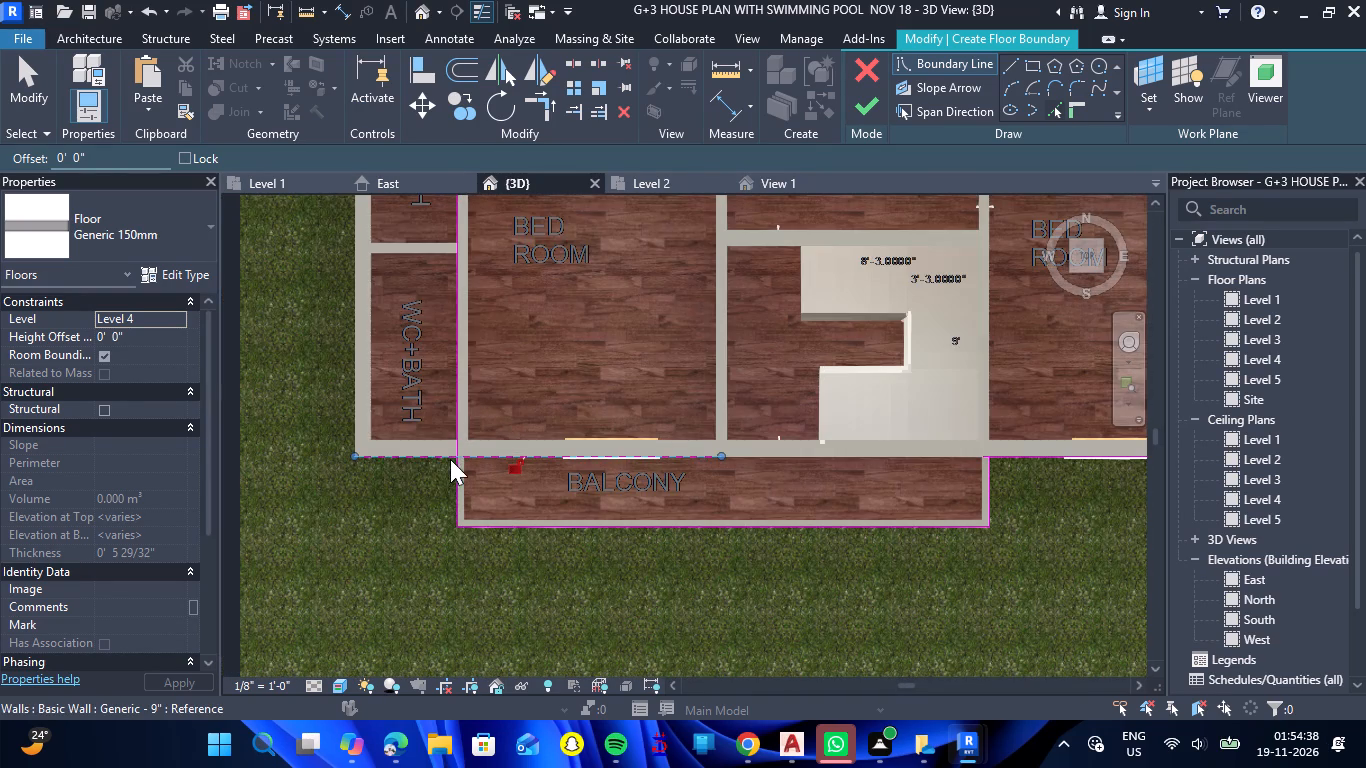
left_click(352, 423)
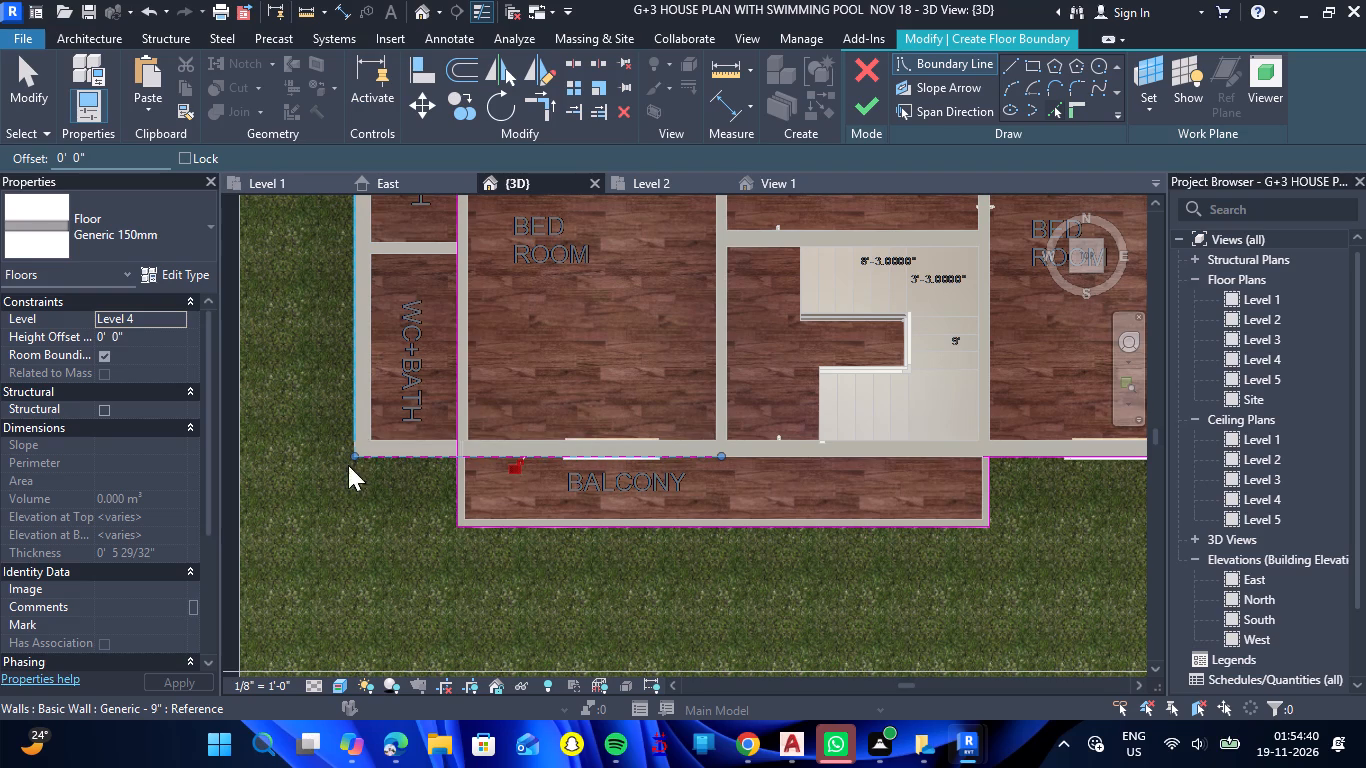
scroll(362, 503, "down", 7)
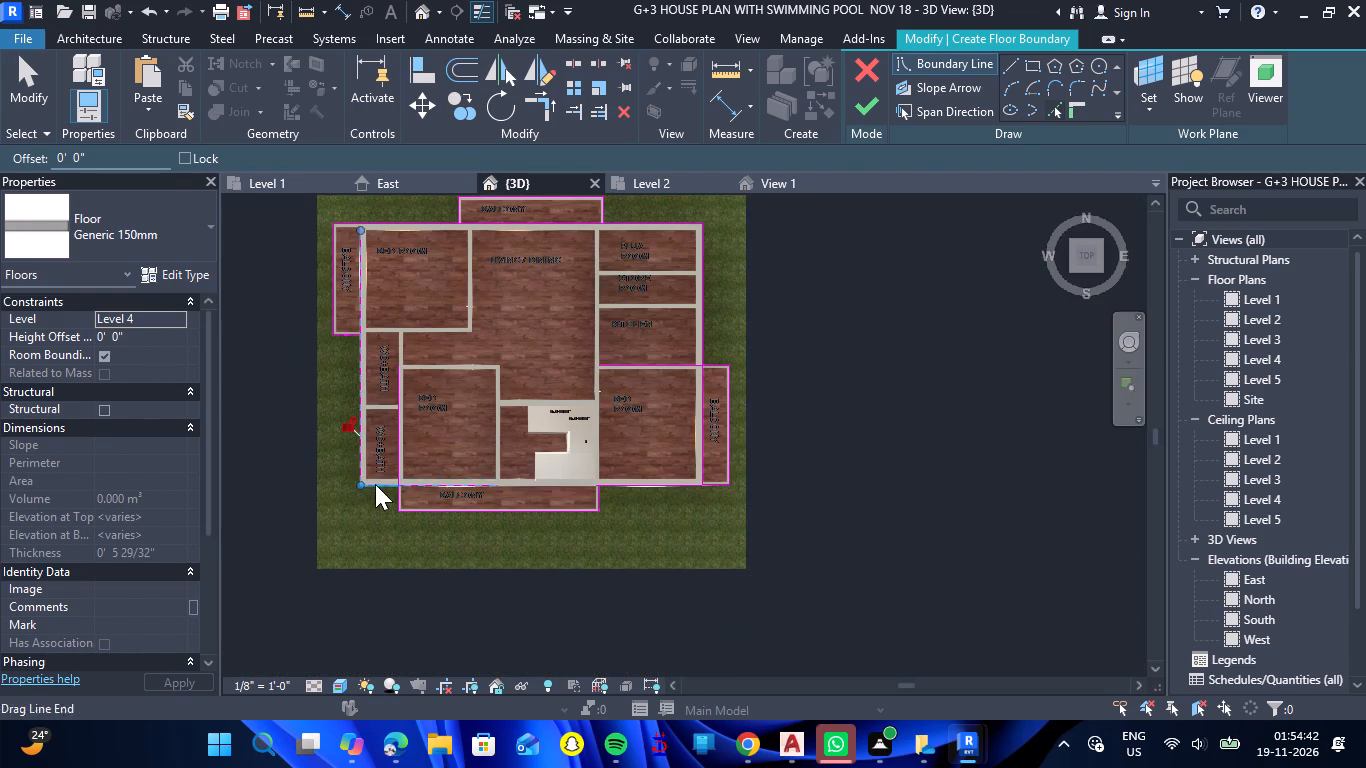
Trim the west balcony's south boundary line and the west wall boundary line to meet at their corner.
scroll(360, 353, "up", 14)
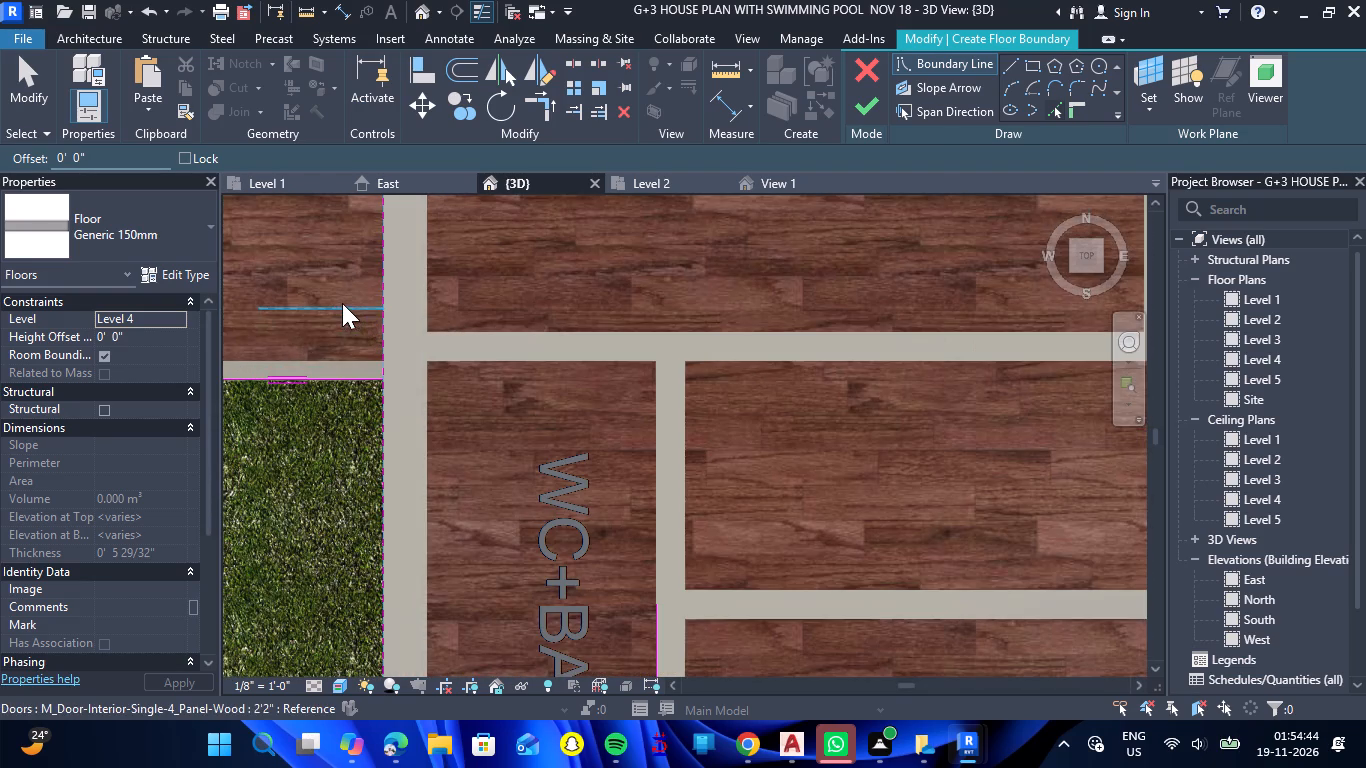
left_click(541, 111)
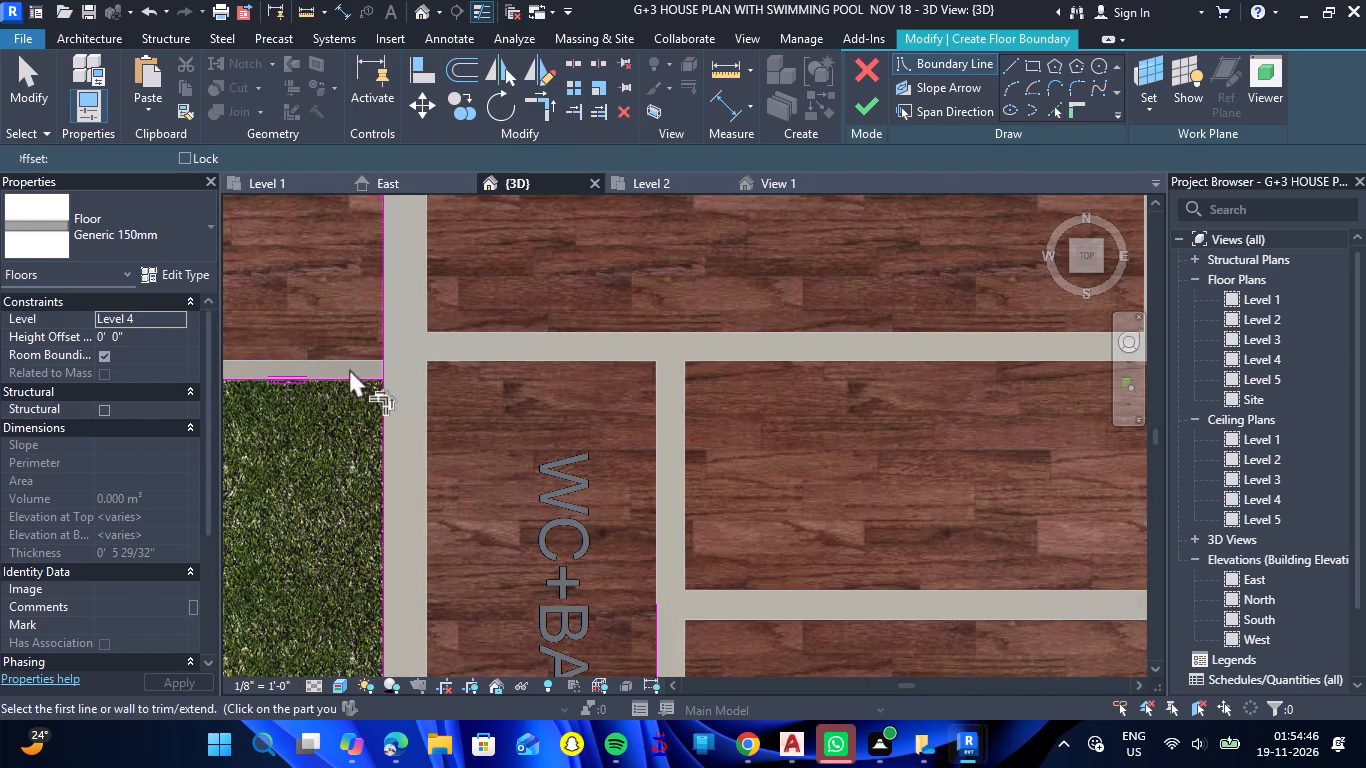
left_click(348, 380)
left_click(382, 407)
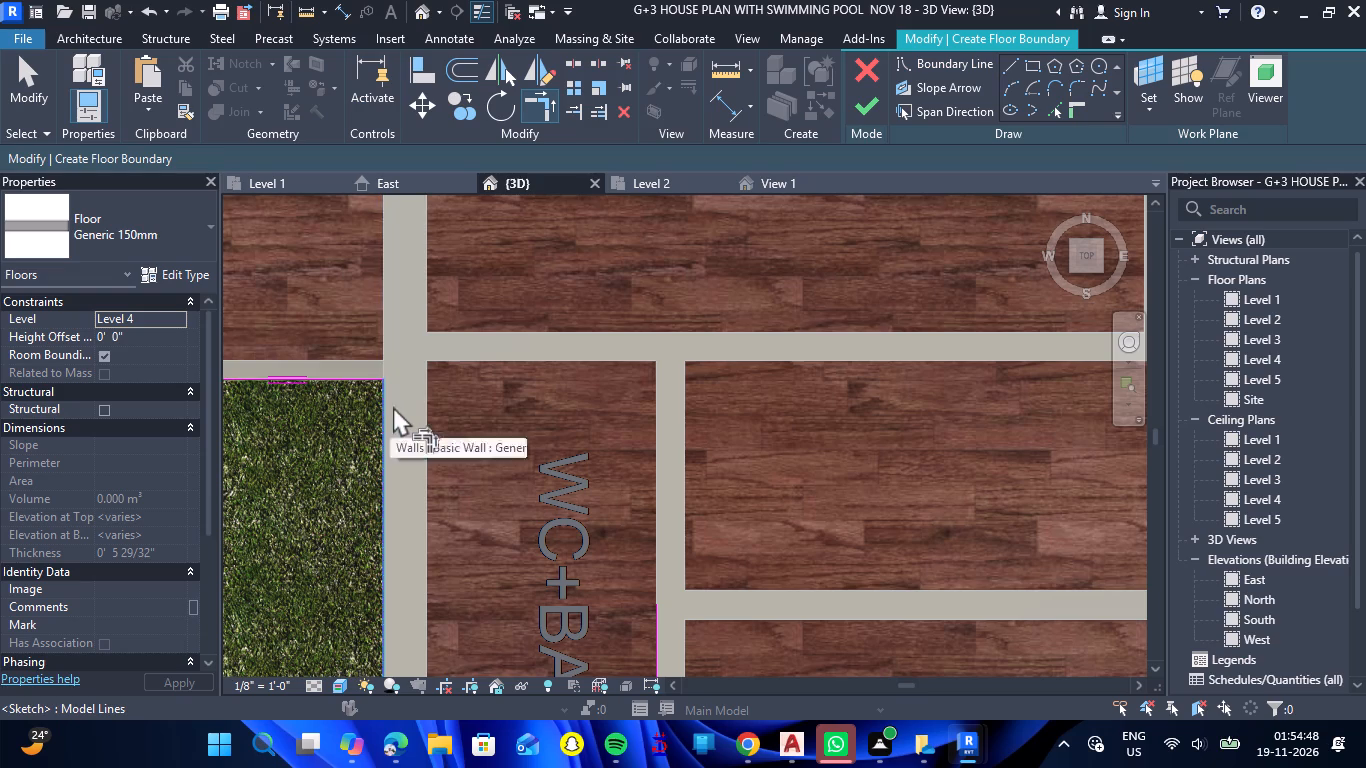
Trim the north wall boundary lines to the west and east edges of the north balcony, forming both corners.
scroll(417, 405, "down", 12)
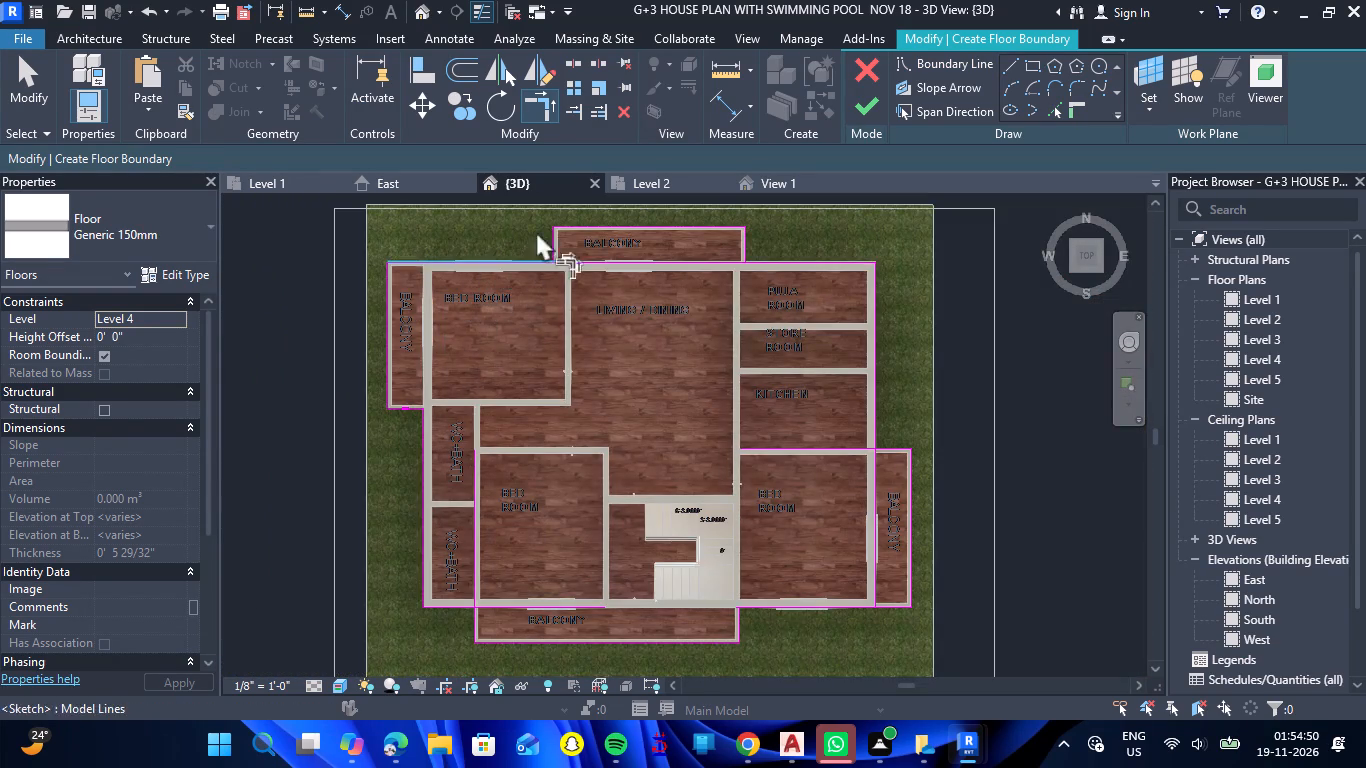
scroll(560, 219, "up", 12)
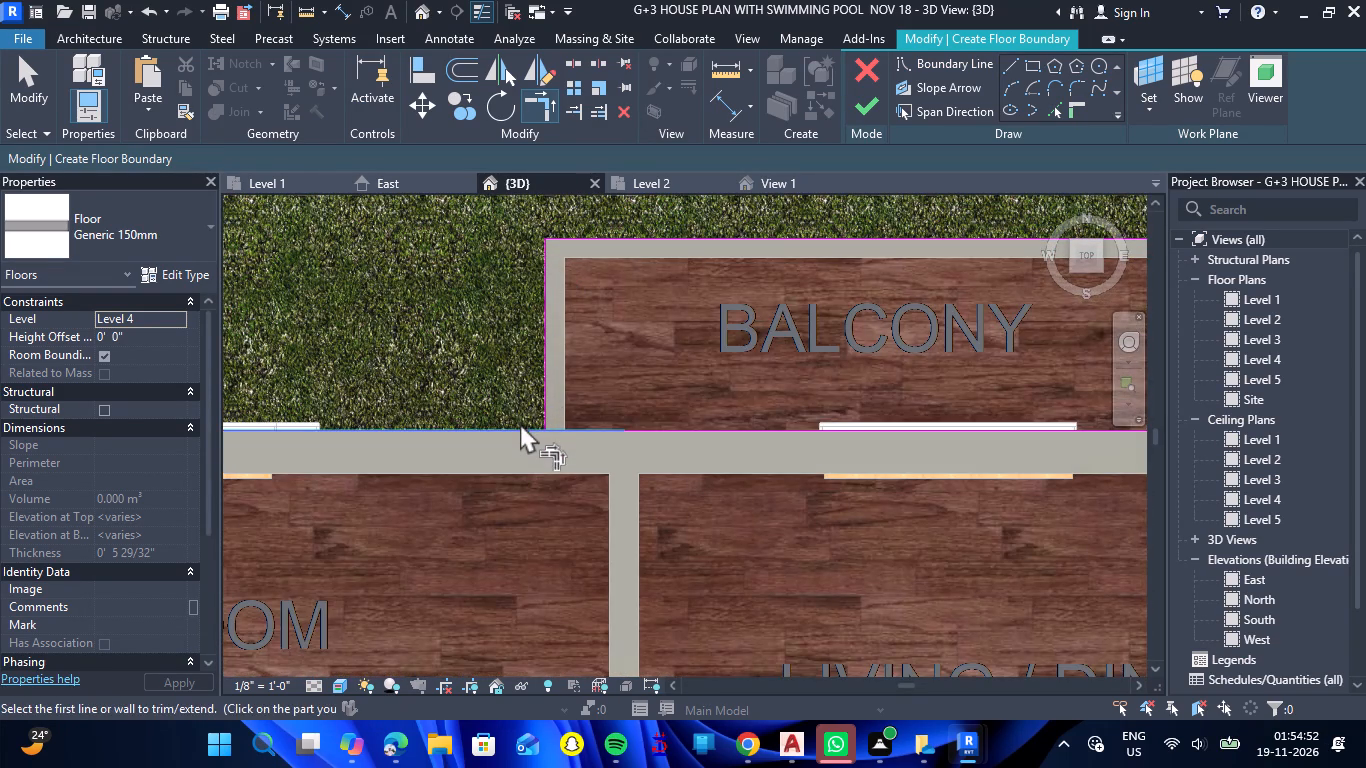
left_click(520, 423)
left_click(545, 403)
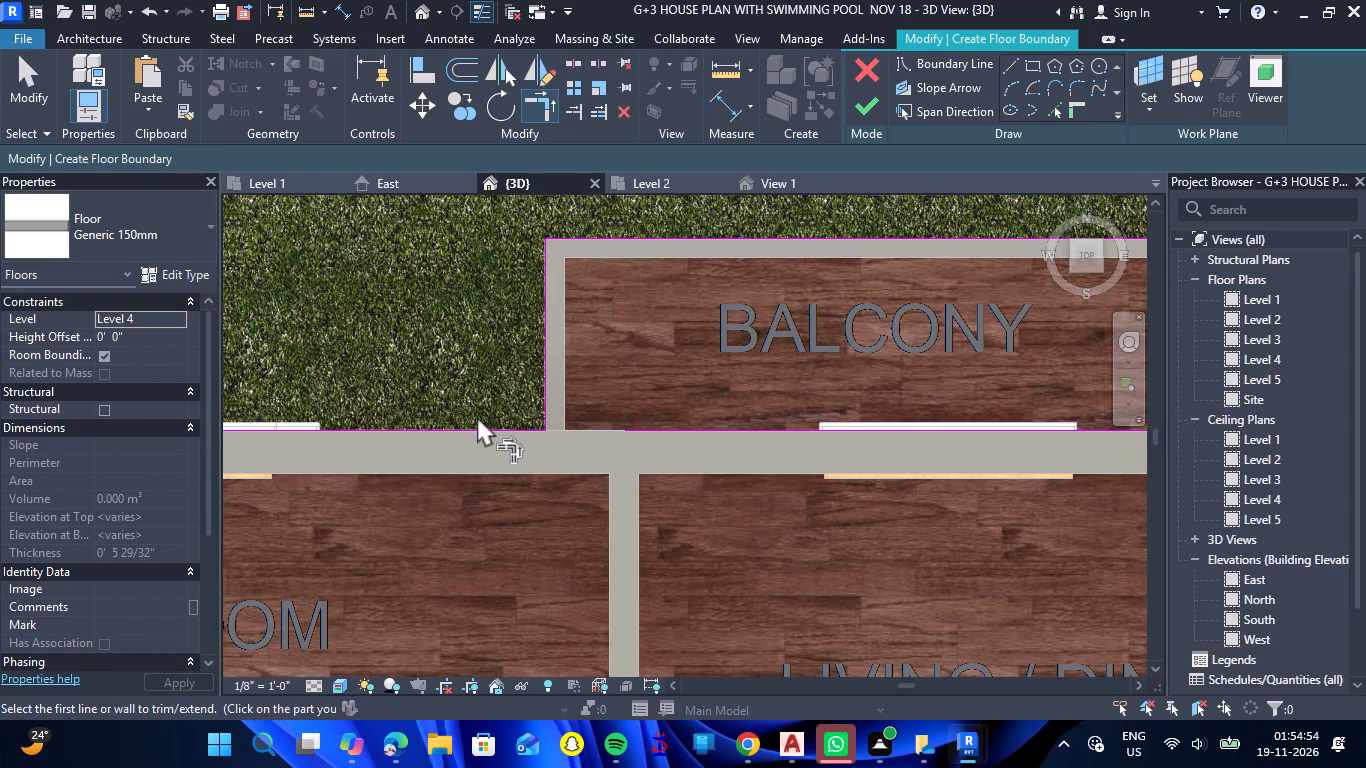
scroll(412, 419, "down", 5)
scroll(1005, 418, "up", 4)
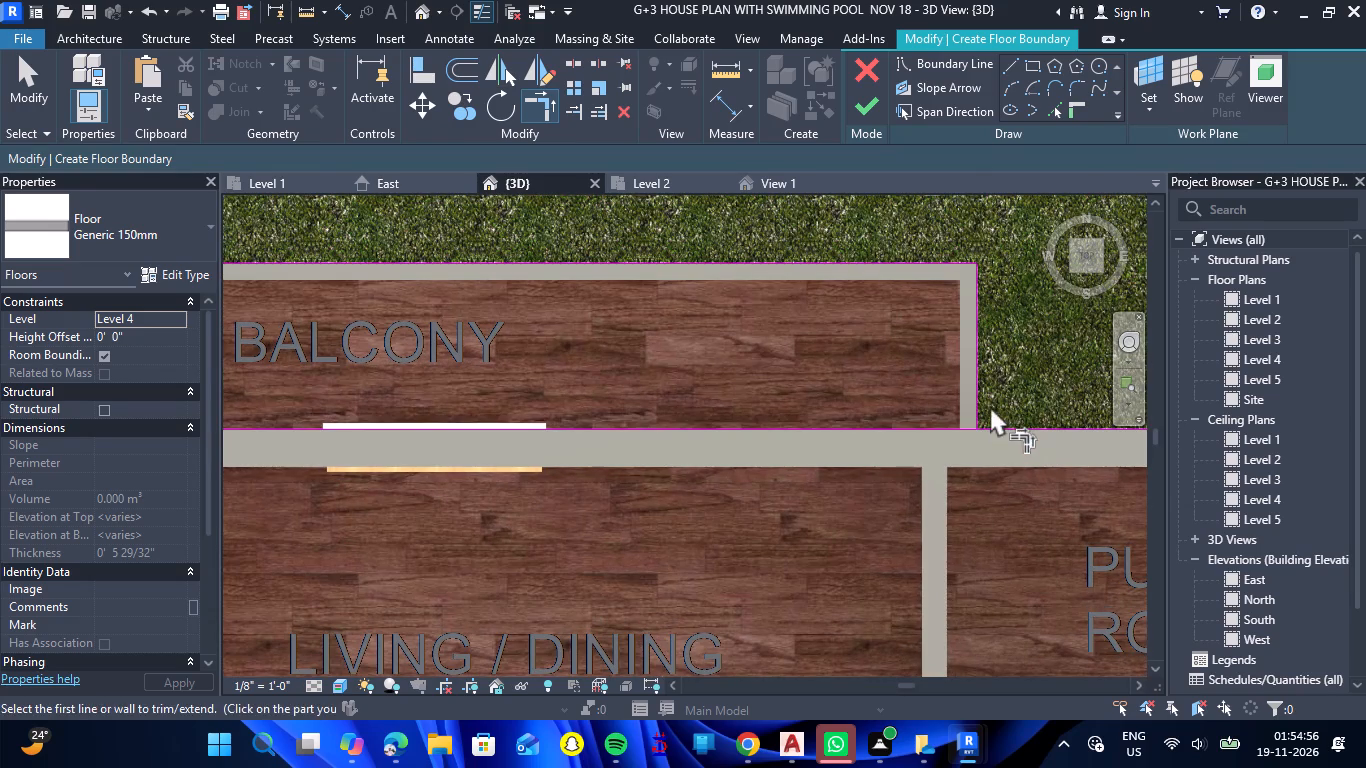
left_click(979, 401)
left_click(1011, 425)
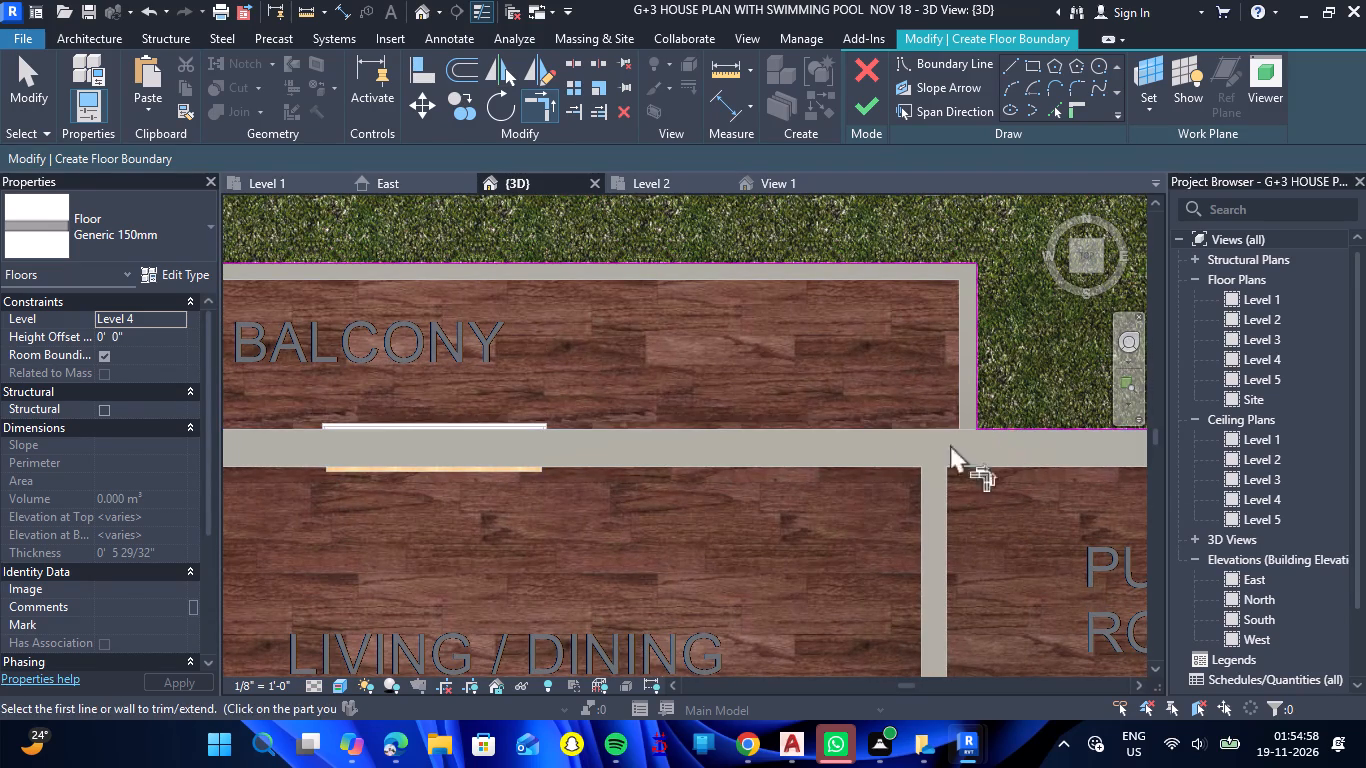
Trim the east wall boundary line beside the kitchen and the east balcony's north edge line to a corner.
scroll(654, 413, "down", 12)
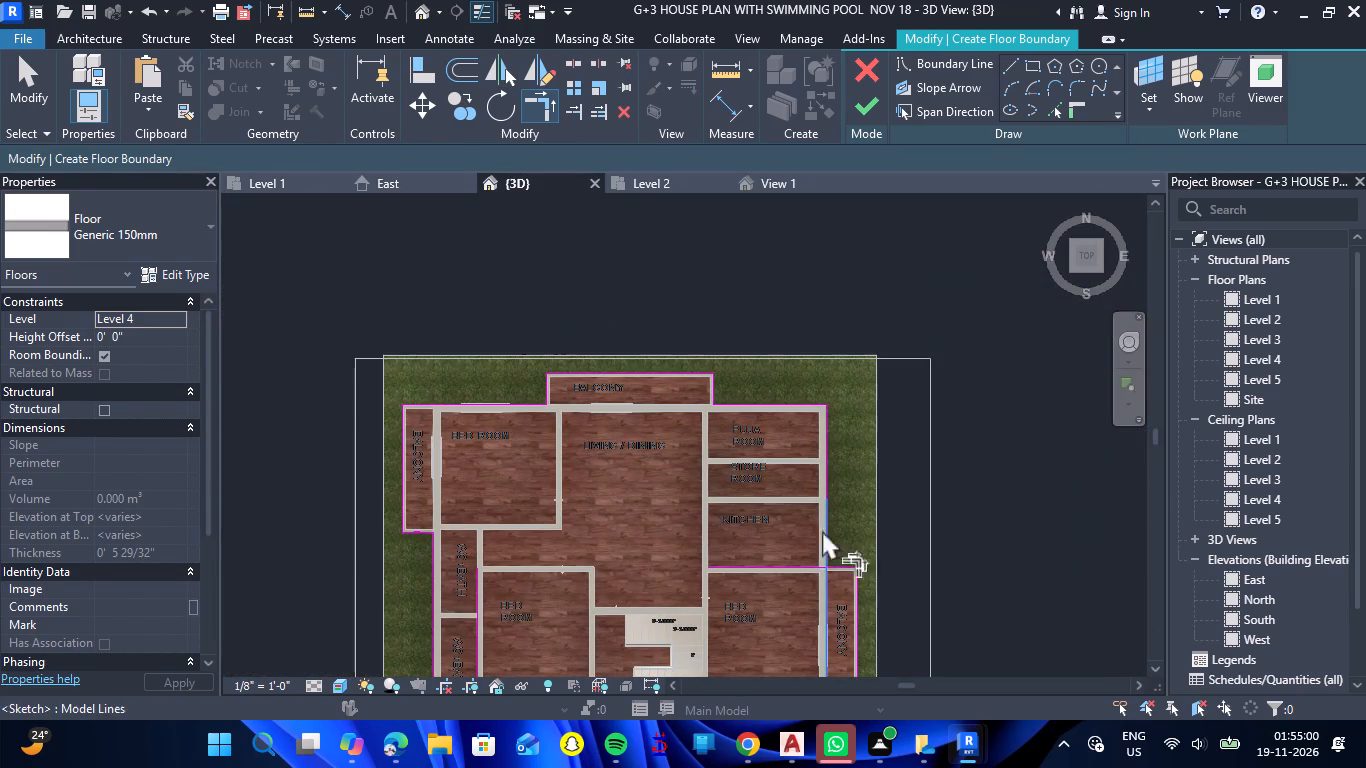
scroll(839, 578, "up", 13)
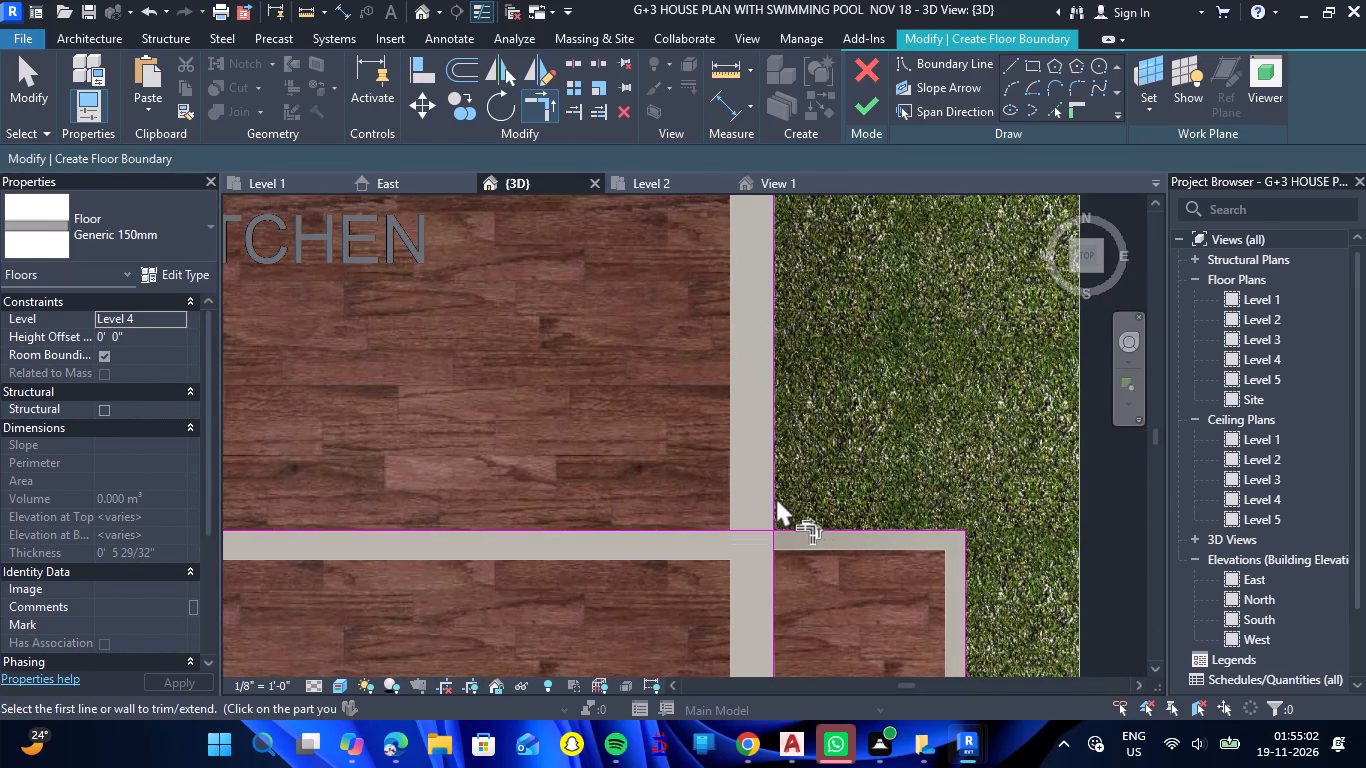
left_click(774, 497)
left_click(823, 527)
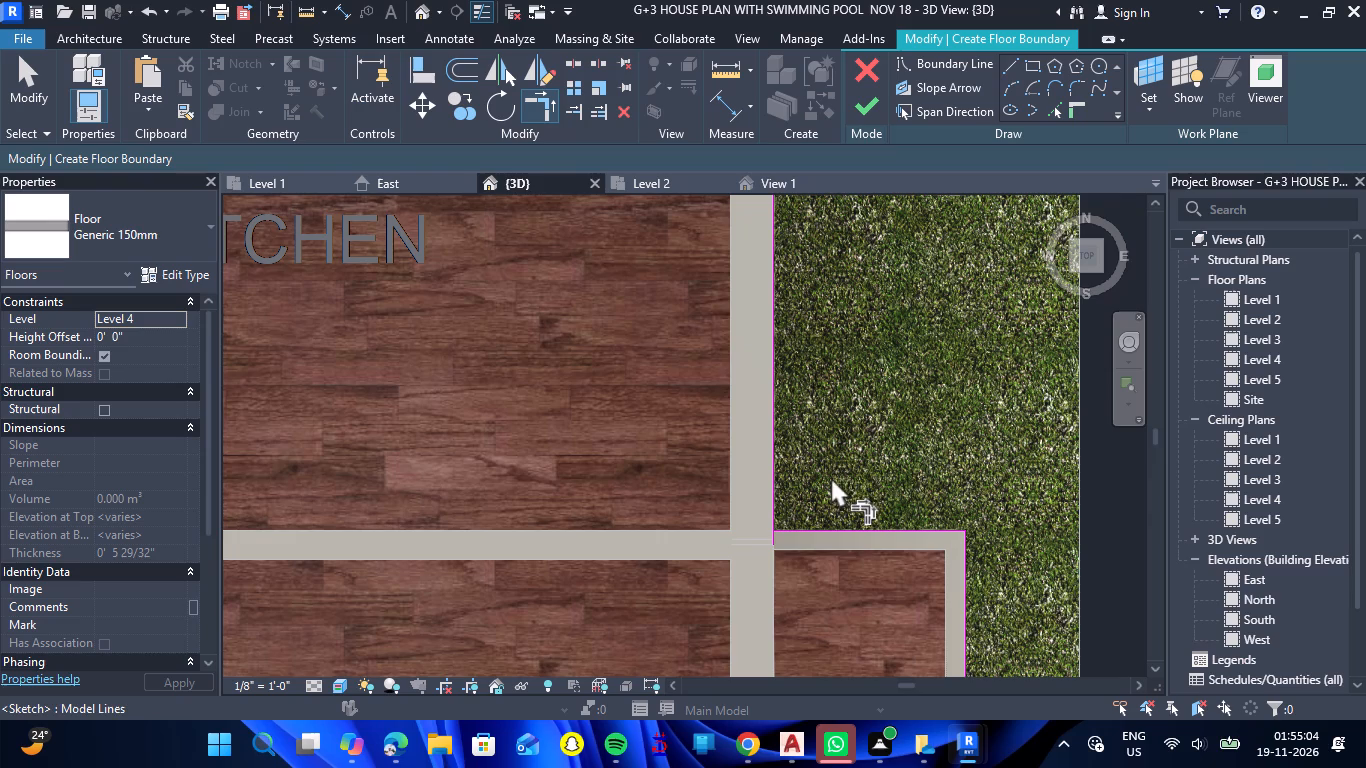
Pull the overshooting south end of the east wall boundary line back to the east balcony's north edge.
scroll(803, 526, "up", 6)
left_click(737, 506)
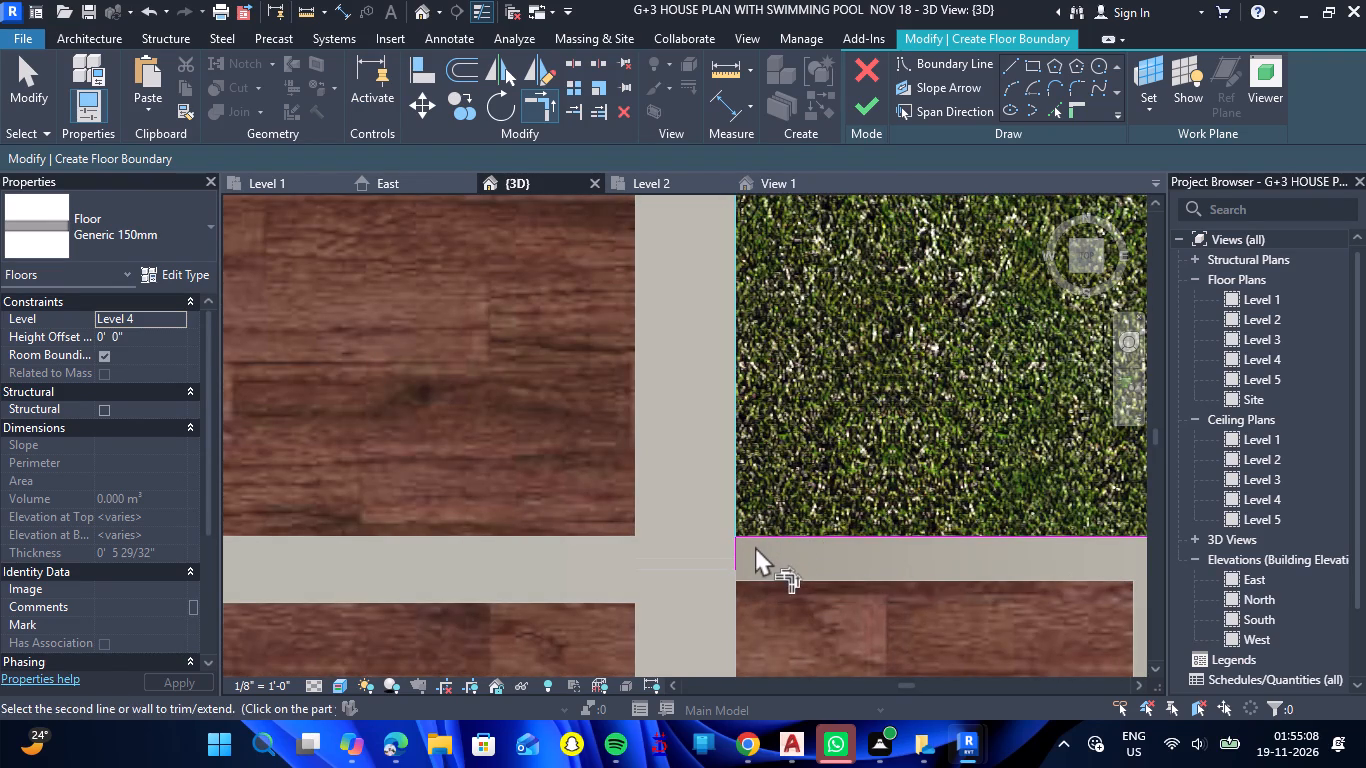
key("Escape")
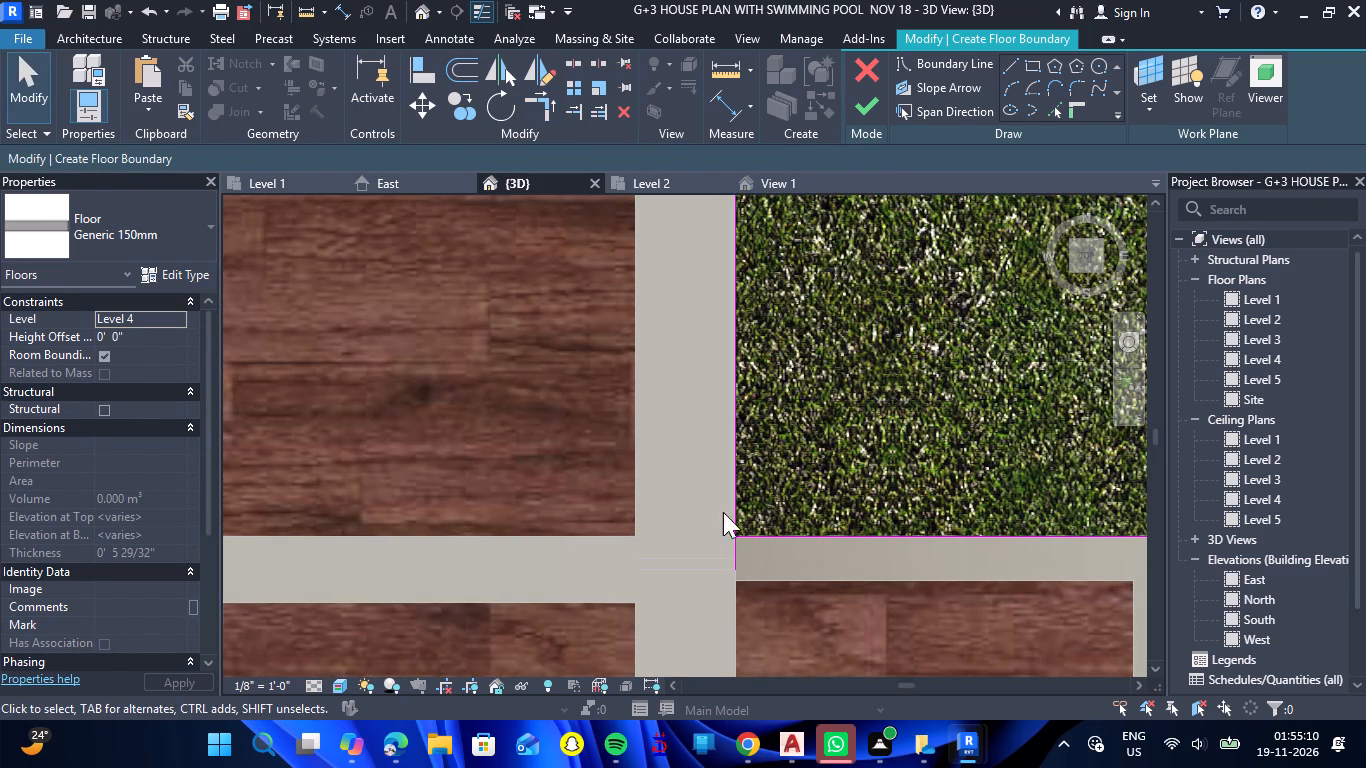
left_click(735, 550)
scroll(748, 570, "up", 3)
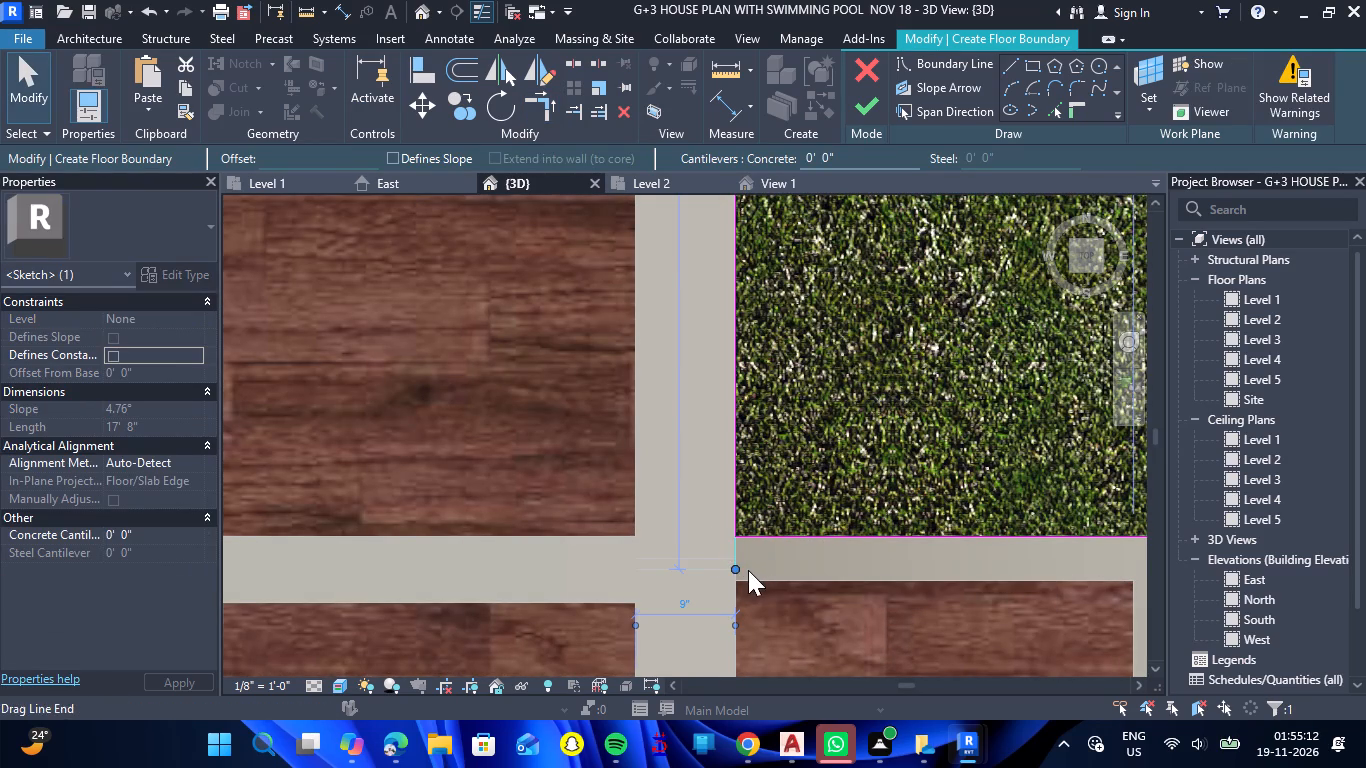
scroll(748, 570, "up", 1)
left_click_drag(725, 568, 727, 512)
key("Escape")
scroll(696, 470, "down", 6)
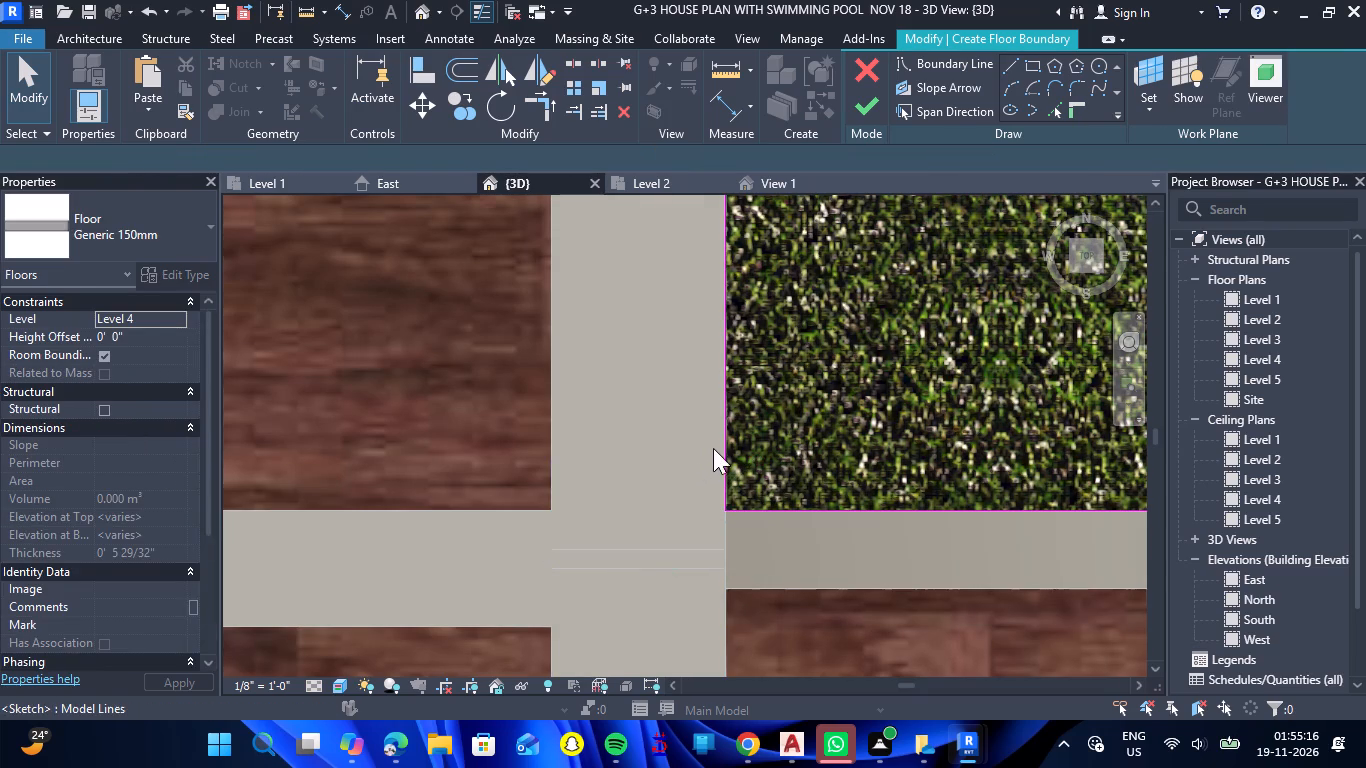
Draw an about 1" boundary line joining the east balcony's south edge to the bedroom's south wall boundary.
scroll(719, 447, "down", 17)
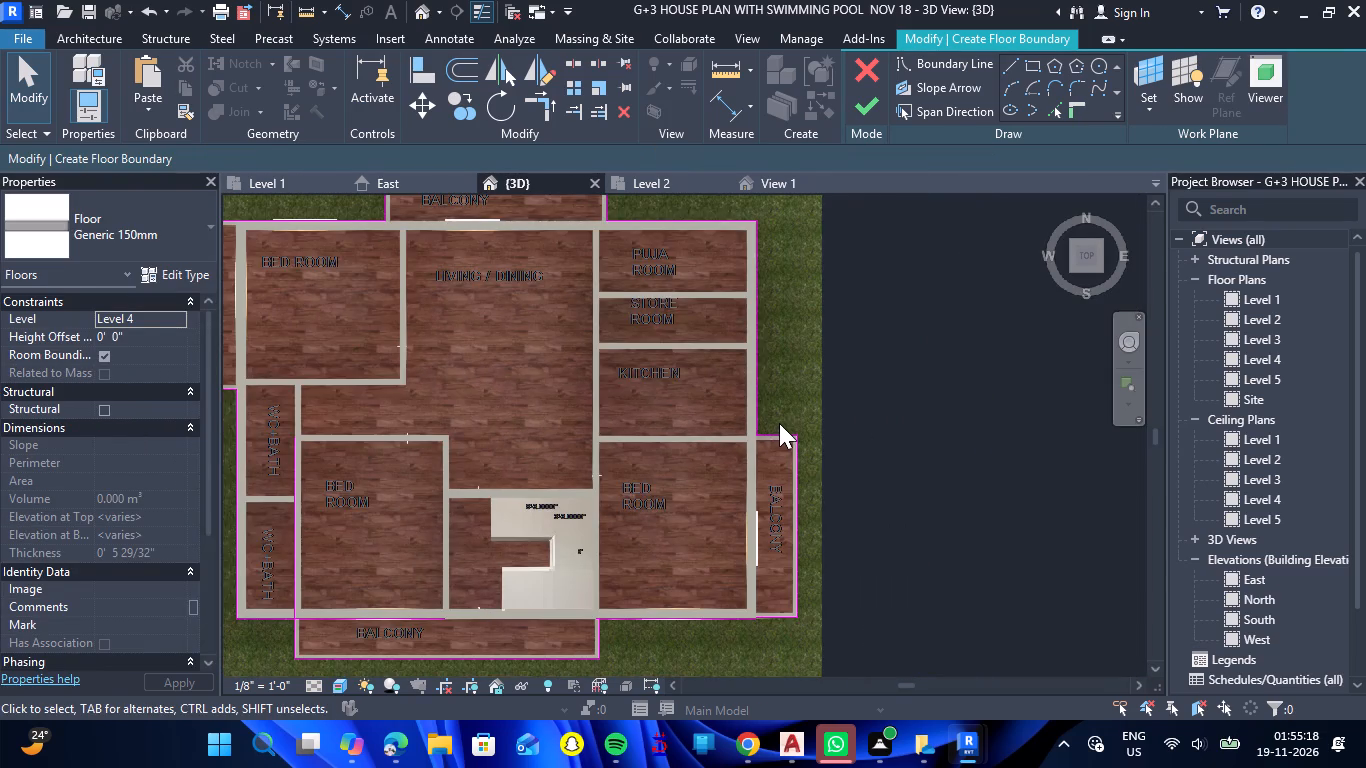
scroll(762, 575, "up", 13)
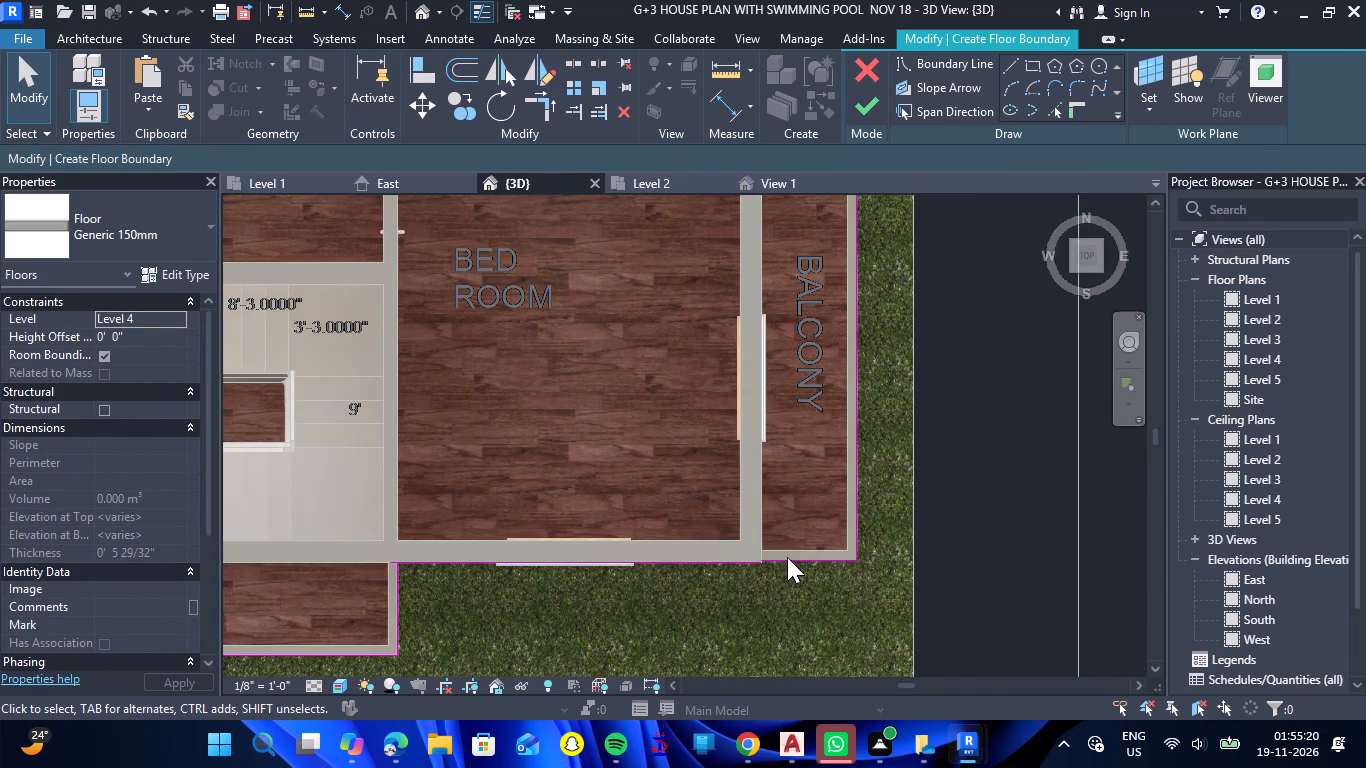
scroll(787, 557, "up", 14)
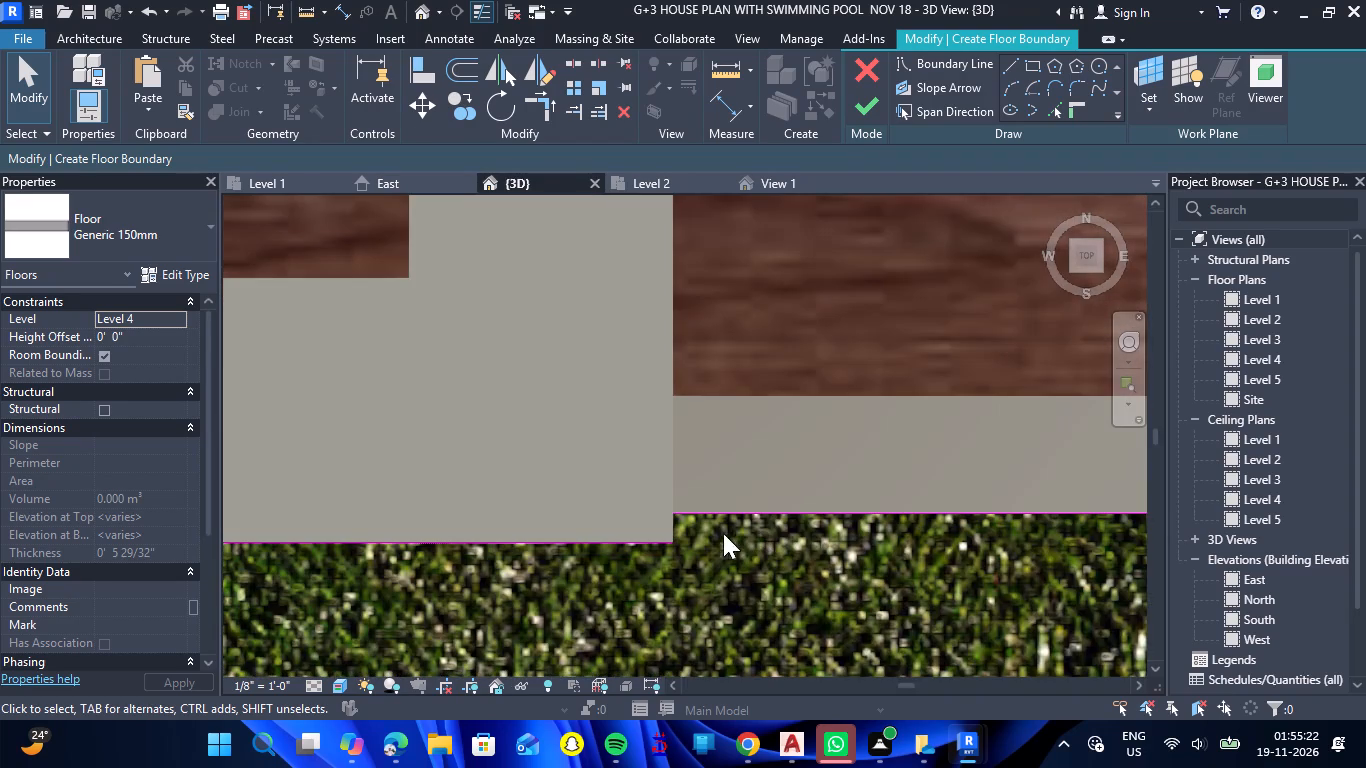
scroll(691, 525, "up", 3)
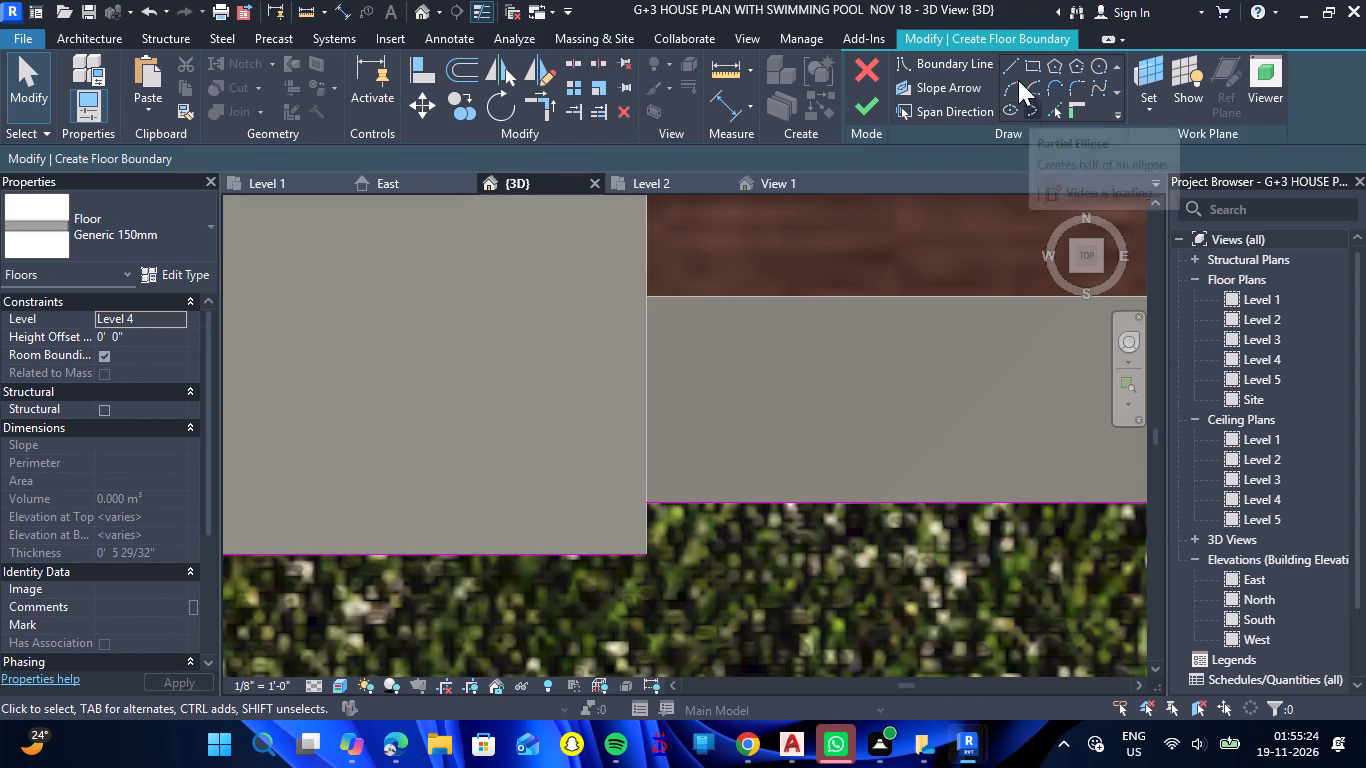
left_click(1014, 72)
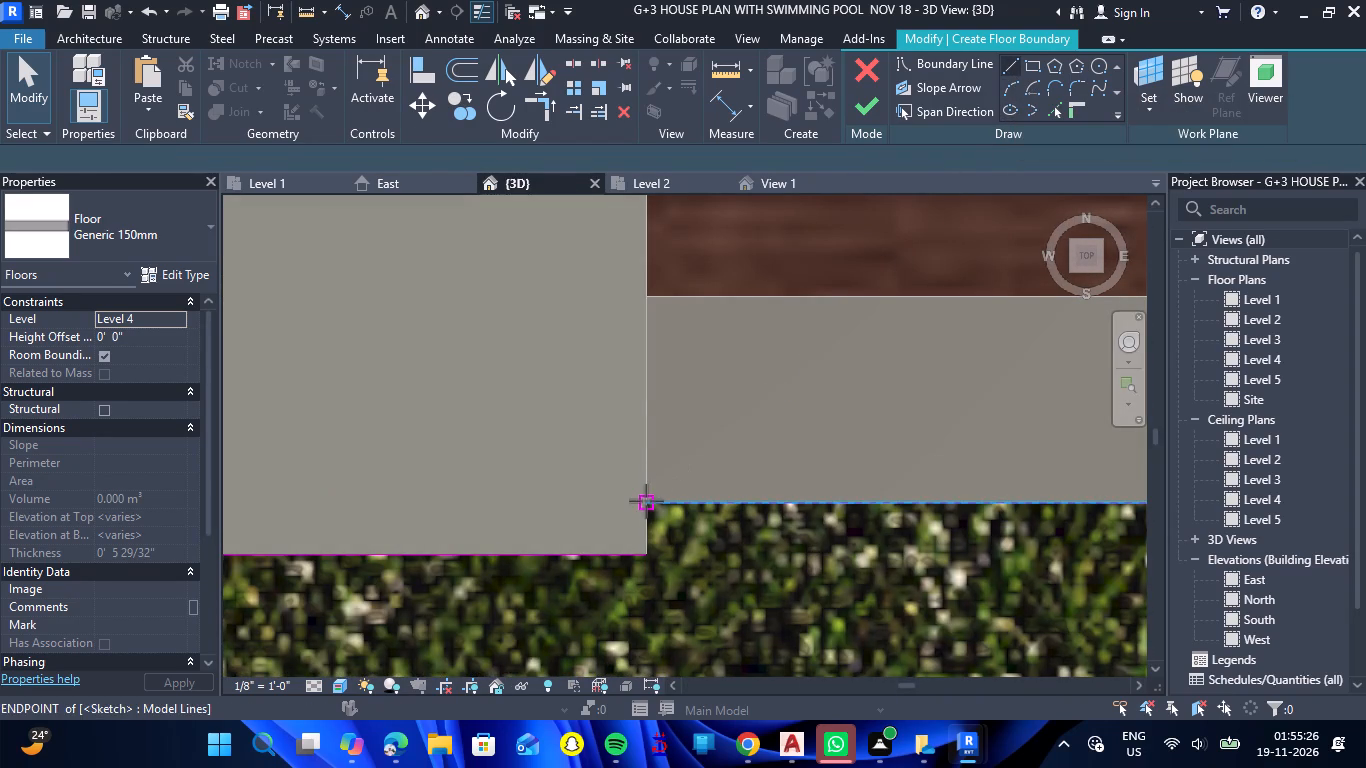
left_click(646, 502)
left_click(647, 553)
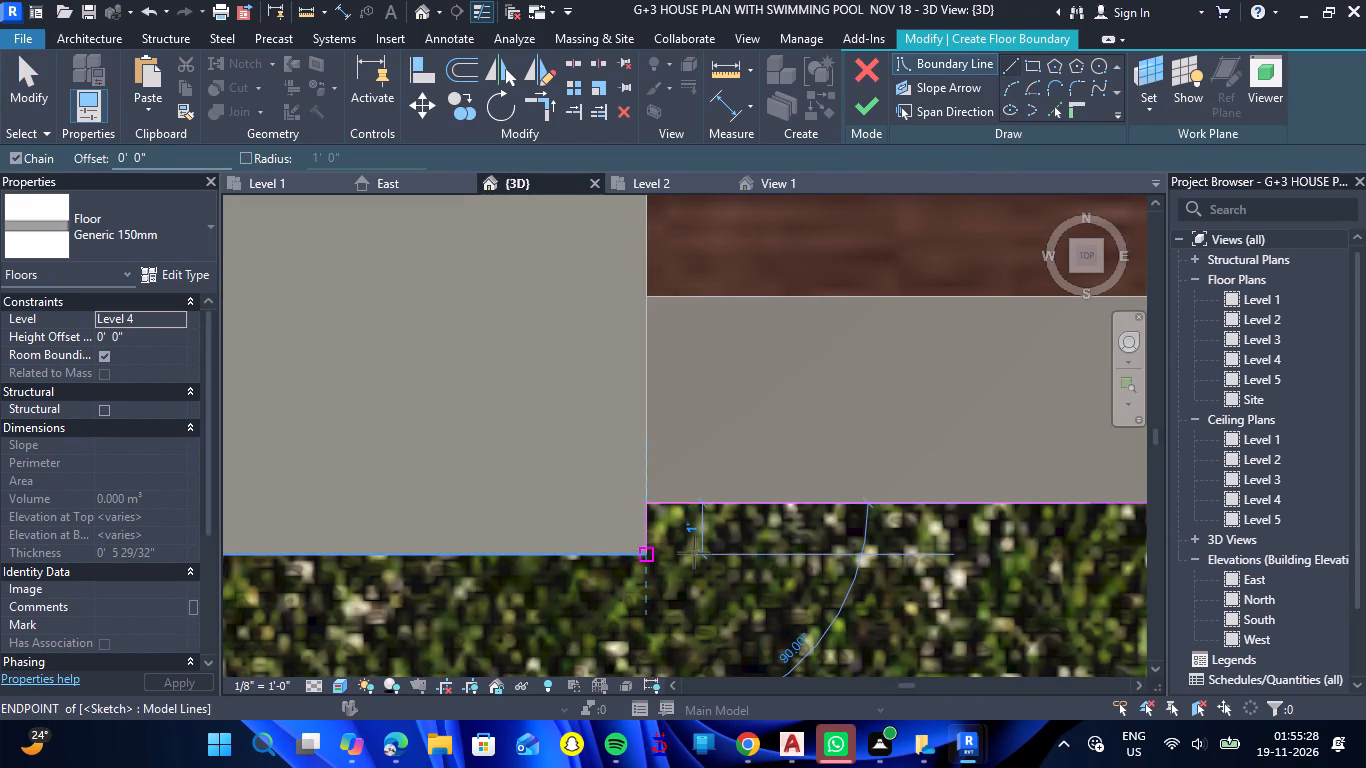
key("Escape")
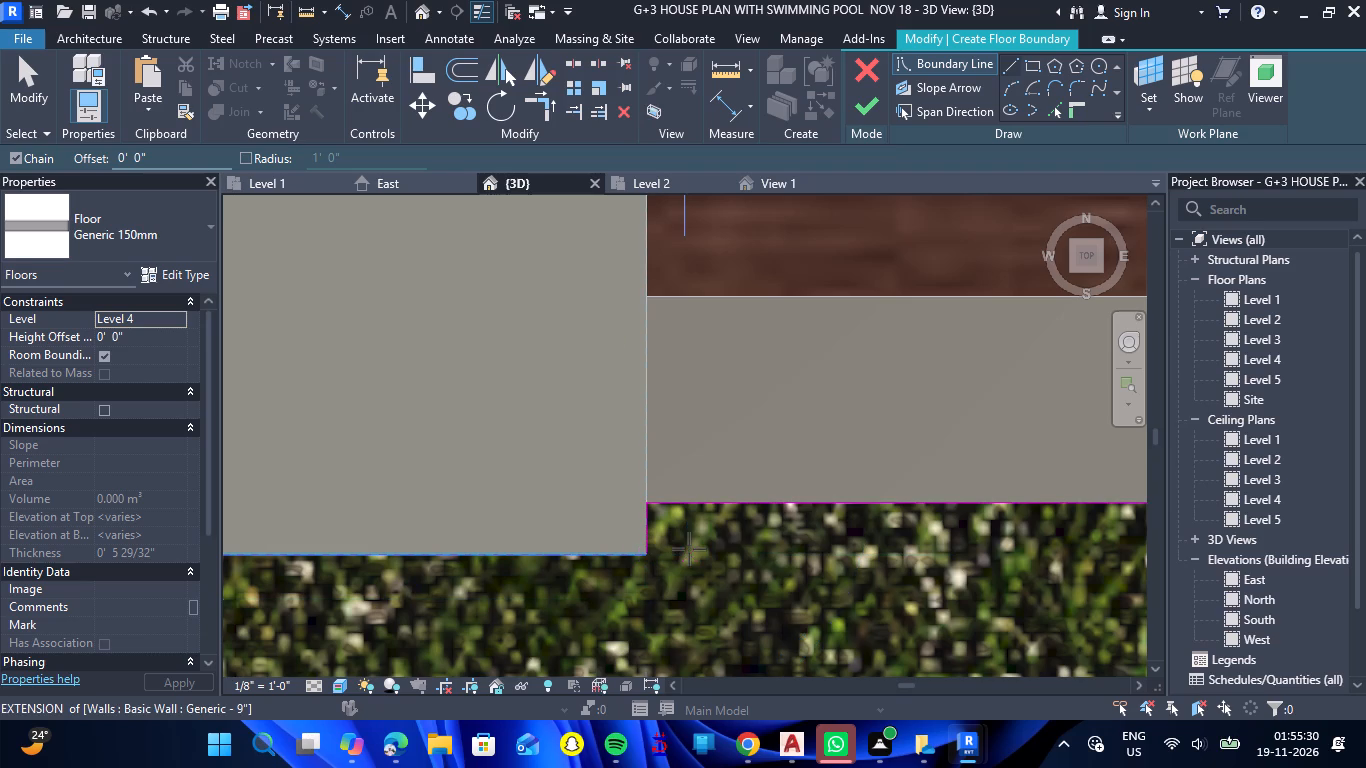
scroll(696, 549, "down", 18)
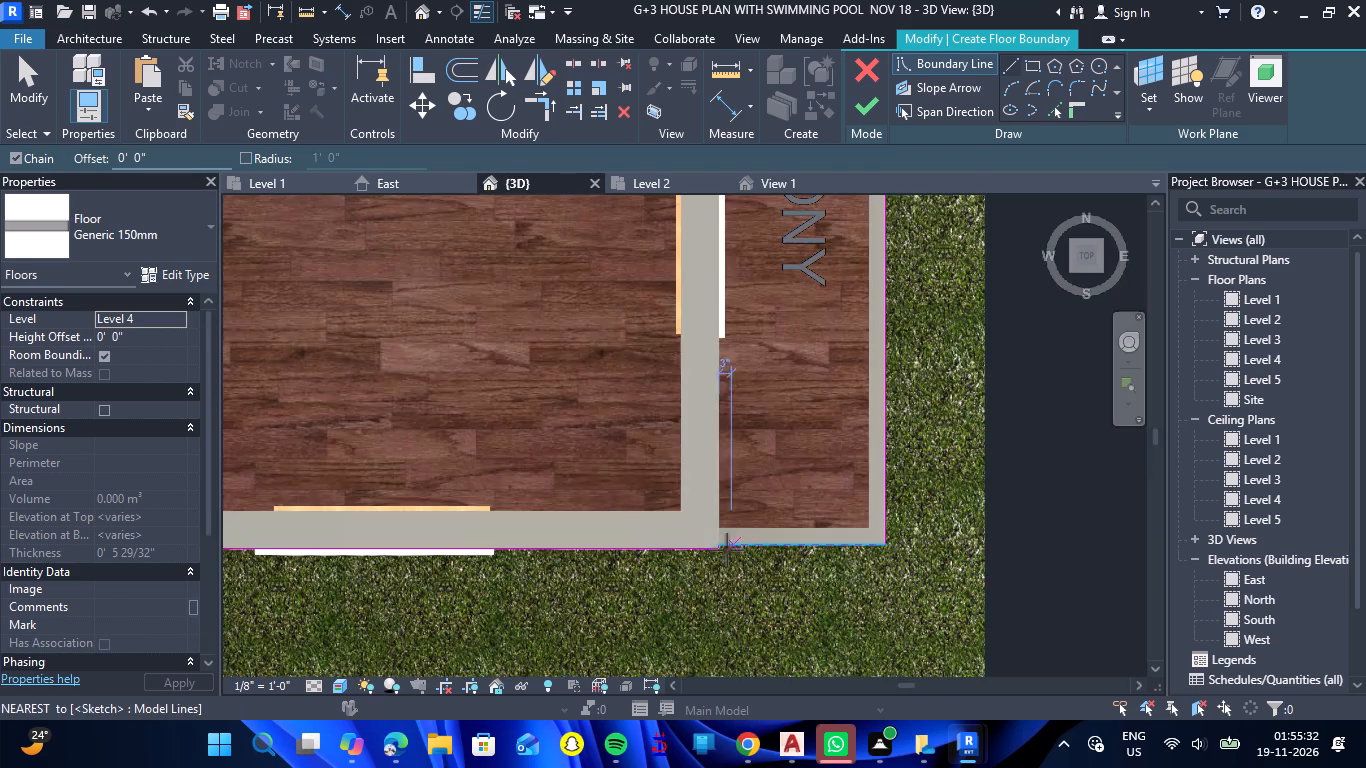
key("Escape")
Trim the south wall boundary lines to the east and west edges of the south balcony, forming both corners.
scroll(698, 556, "down", 6)
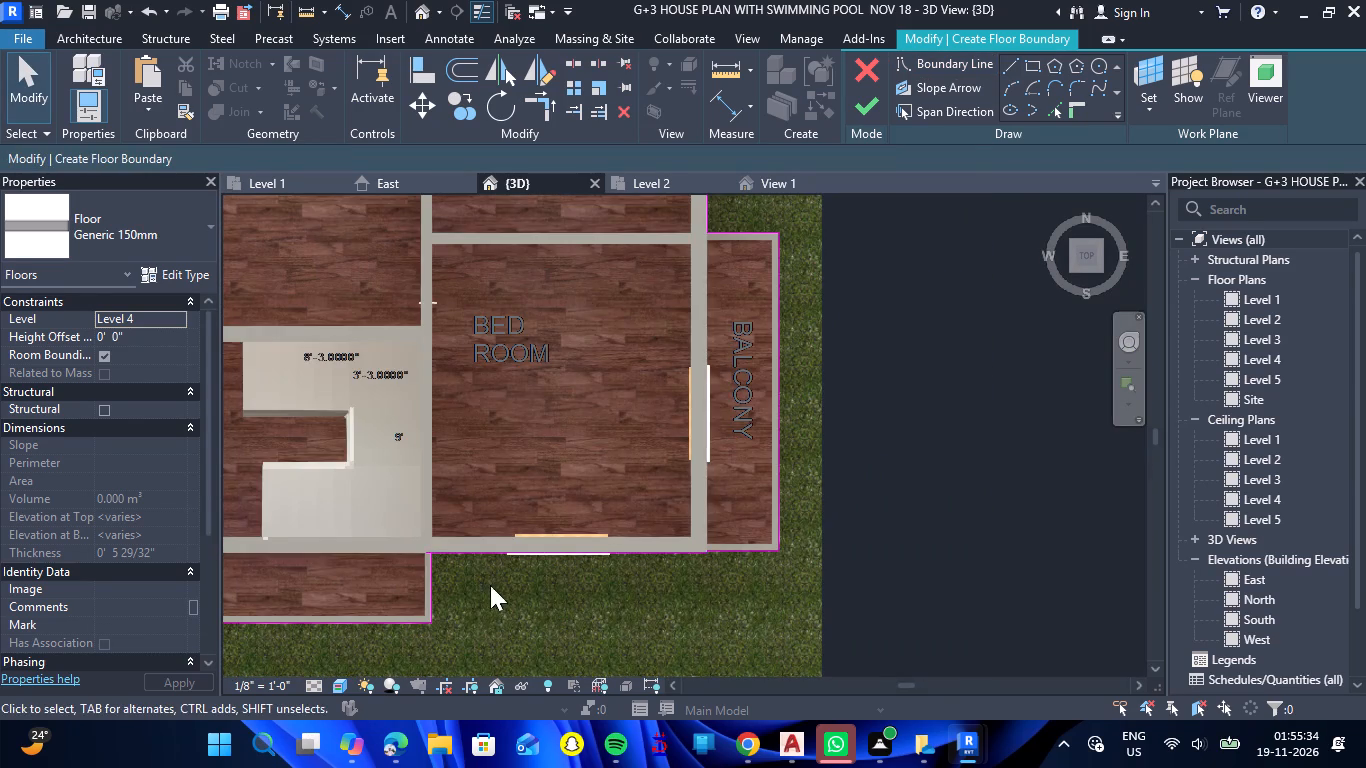
scroll(428, 572, "up", 14)
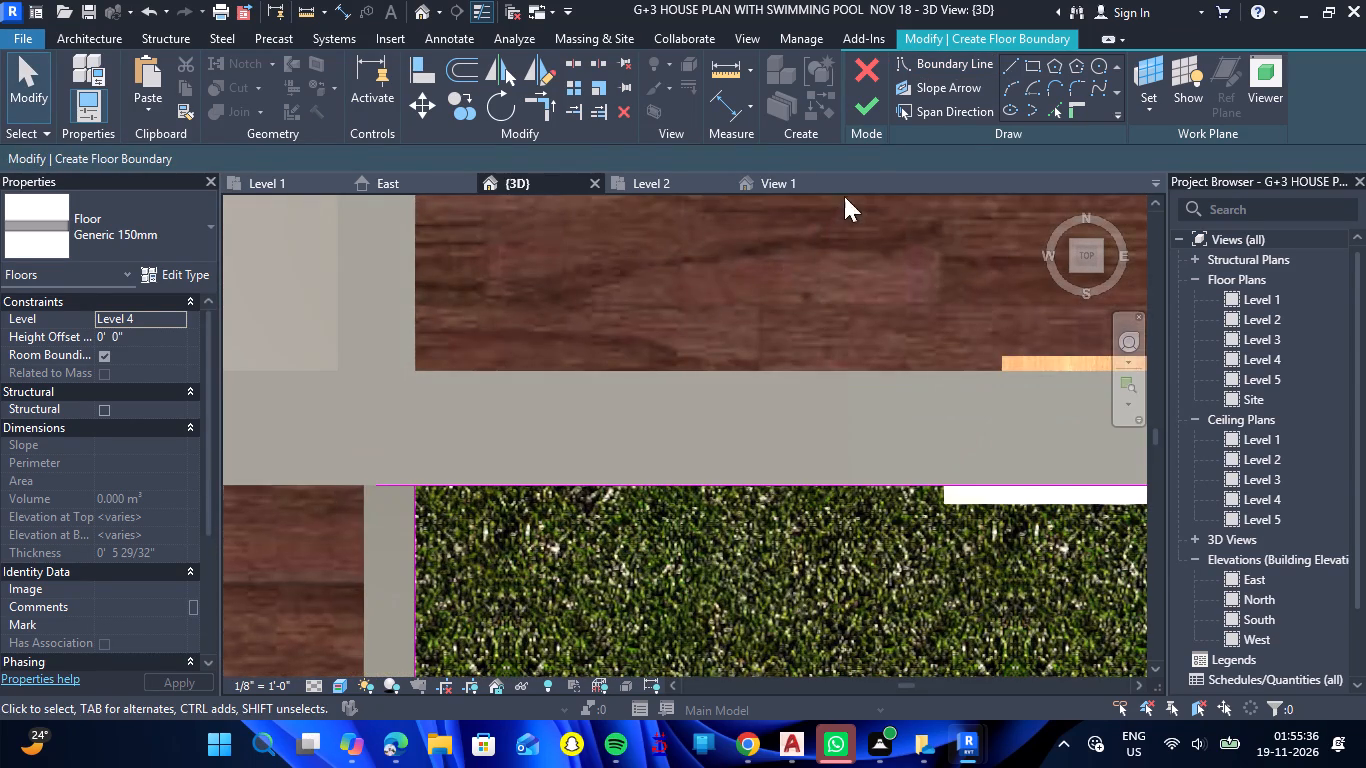
left_click(550, 107)
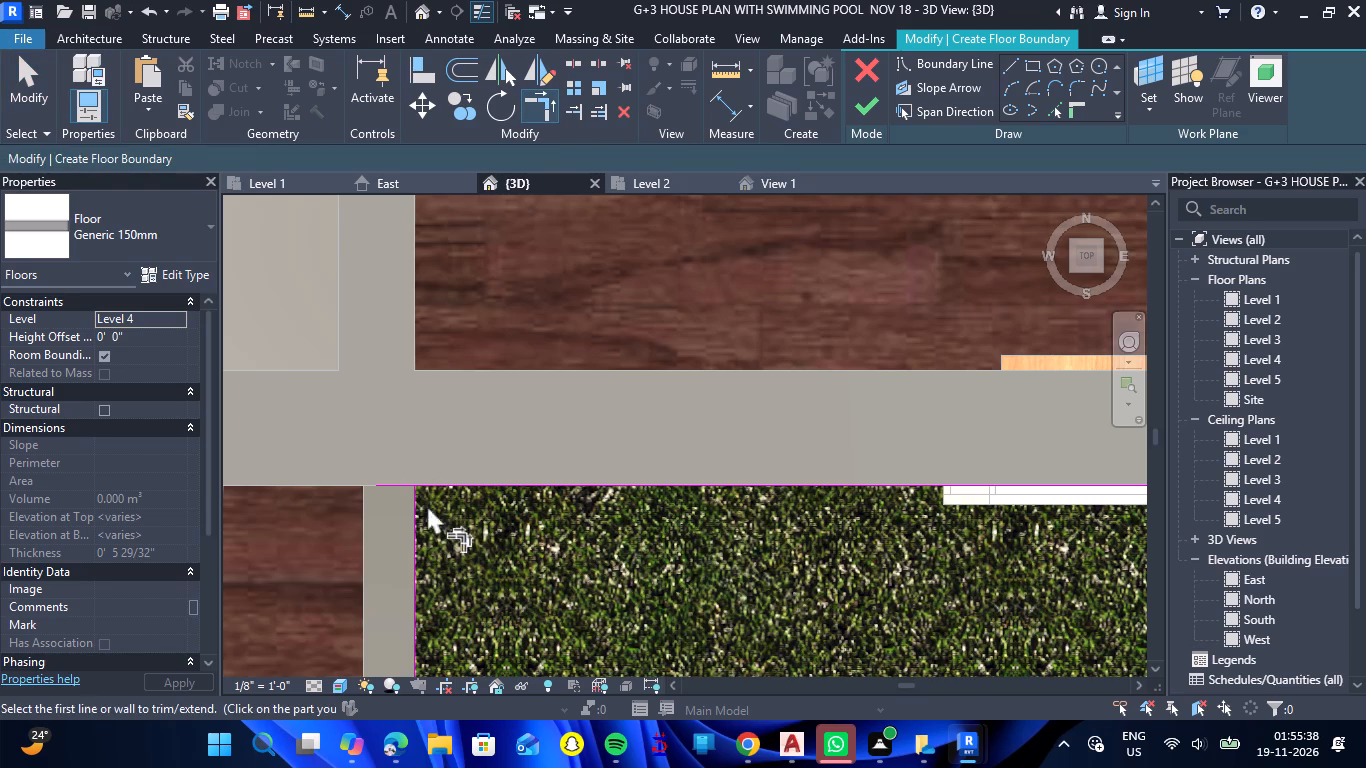
left_click(421, 512)
left_click(457, 484)
scroll(552, 444, "down", 8)
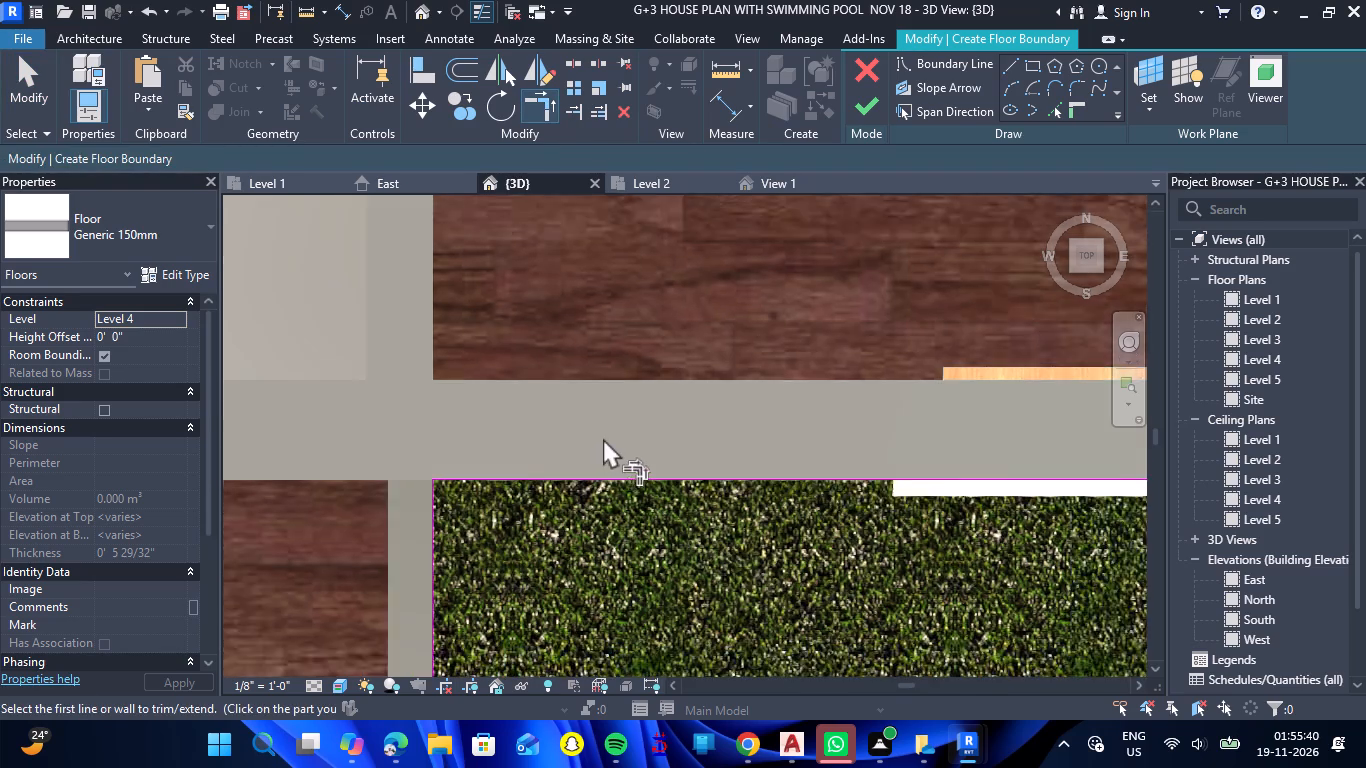
scroll(605, 436, "down", 11)
scroll(323, 444, "up", 2)
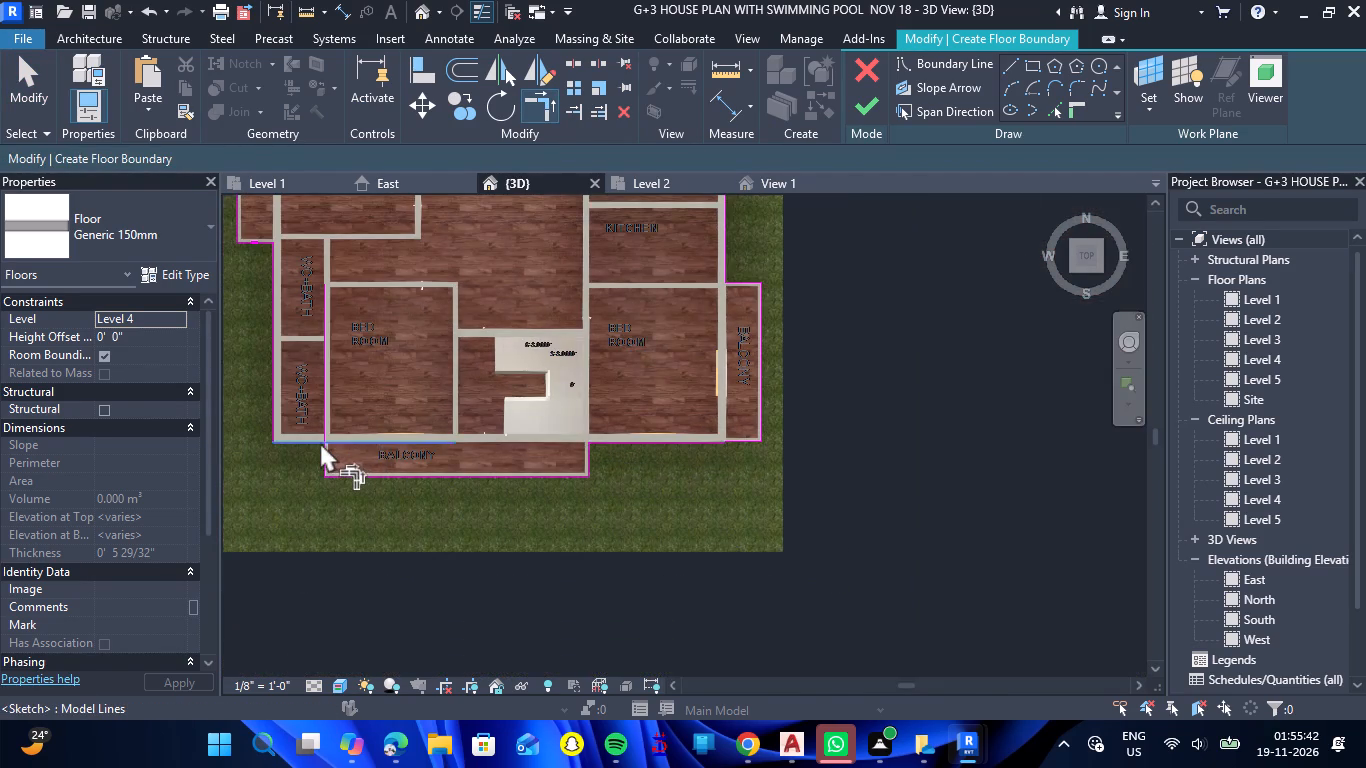
scroll(320, 442, "up", 7)
left_click(323, 443)
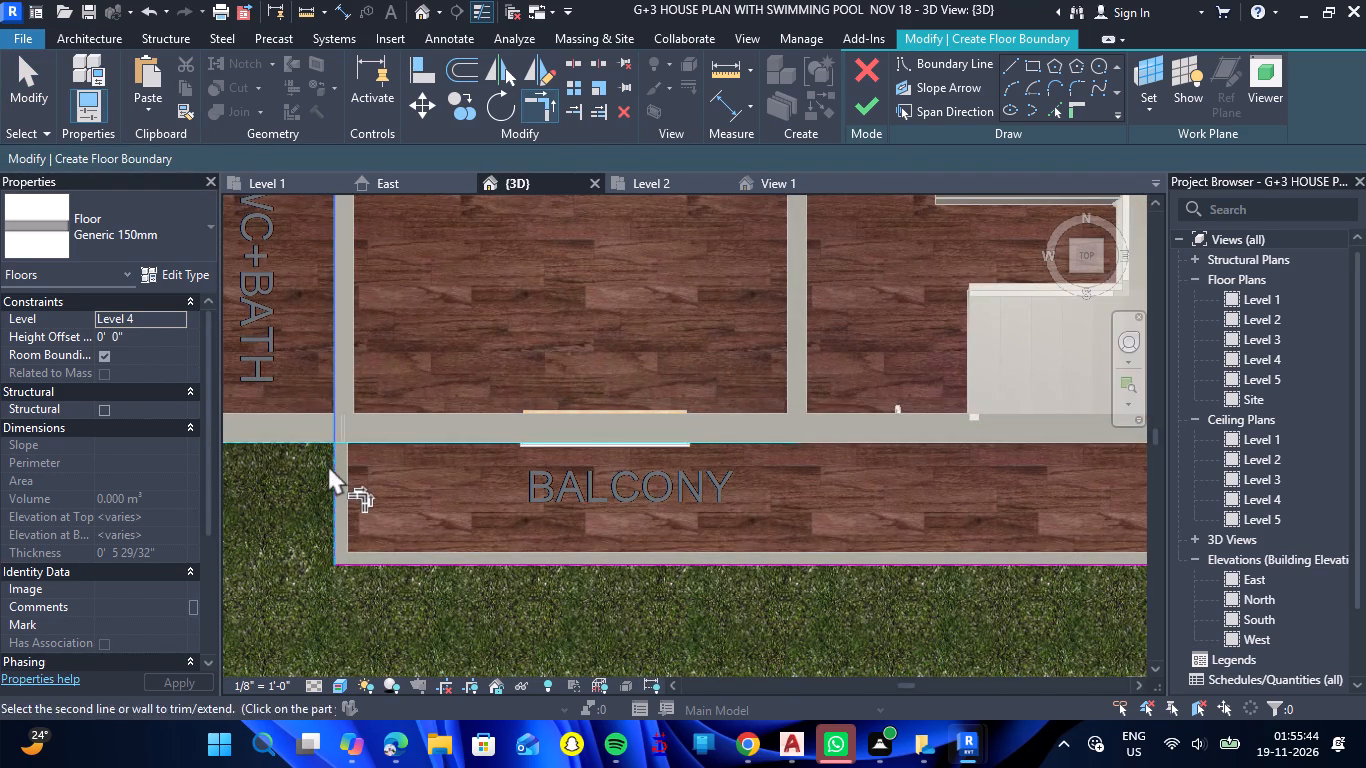
left_click(333, 465)
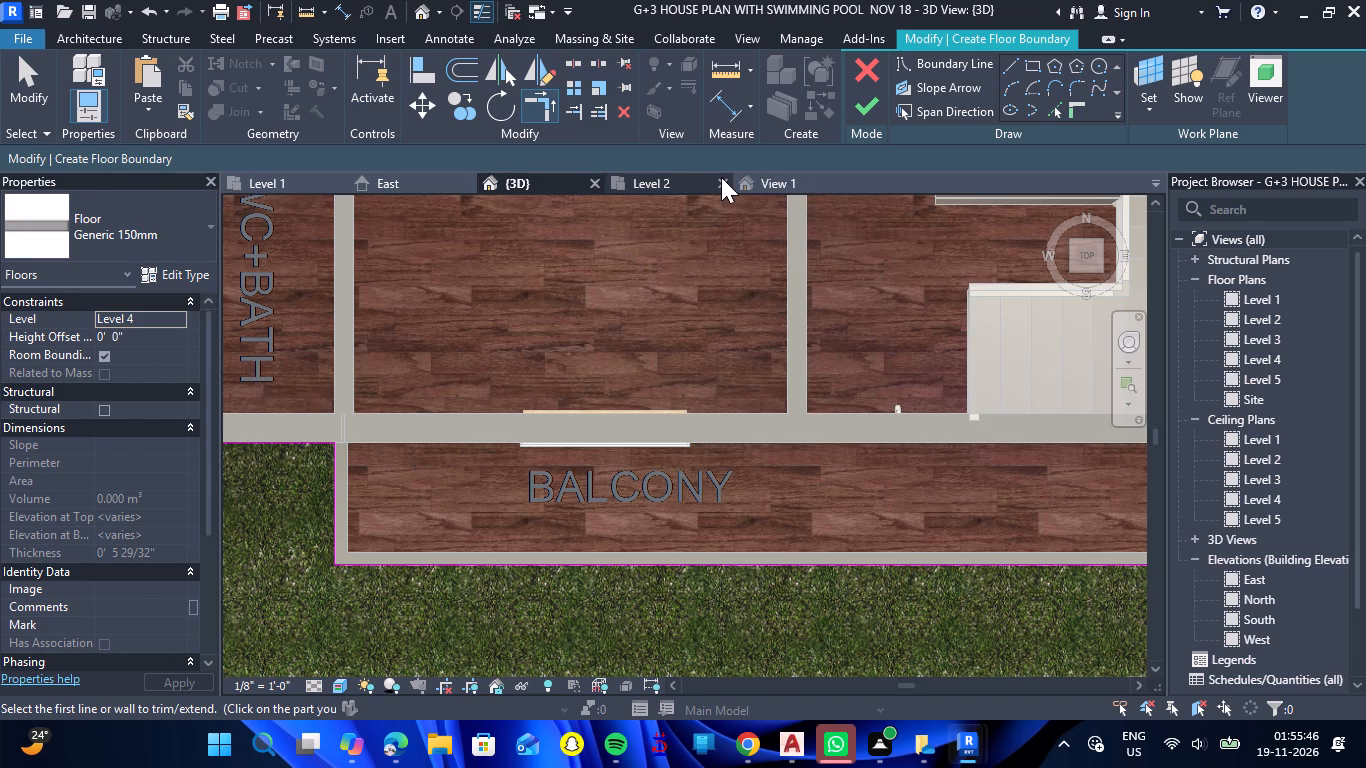
Try to finish the floor boundary sketch and locate the intersecting boundary lines along the building's east side.
left_click(877, 111)
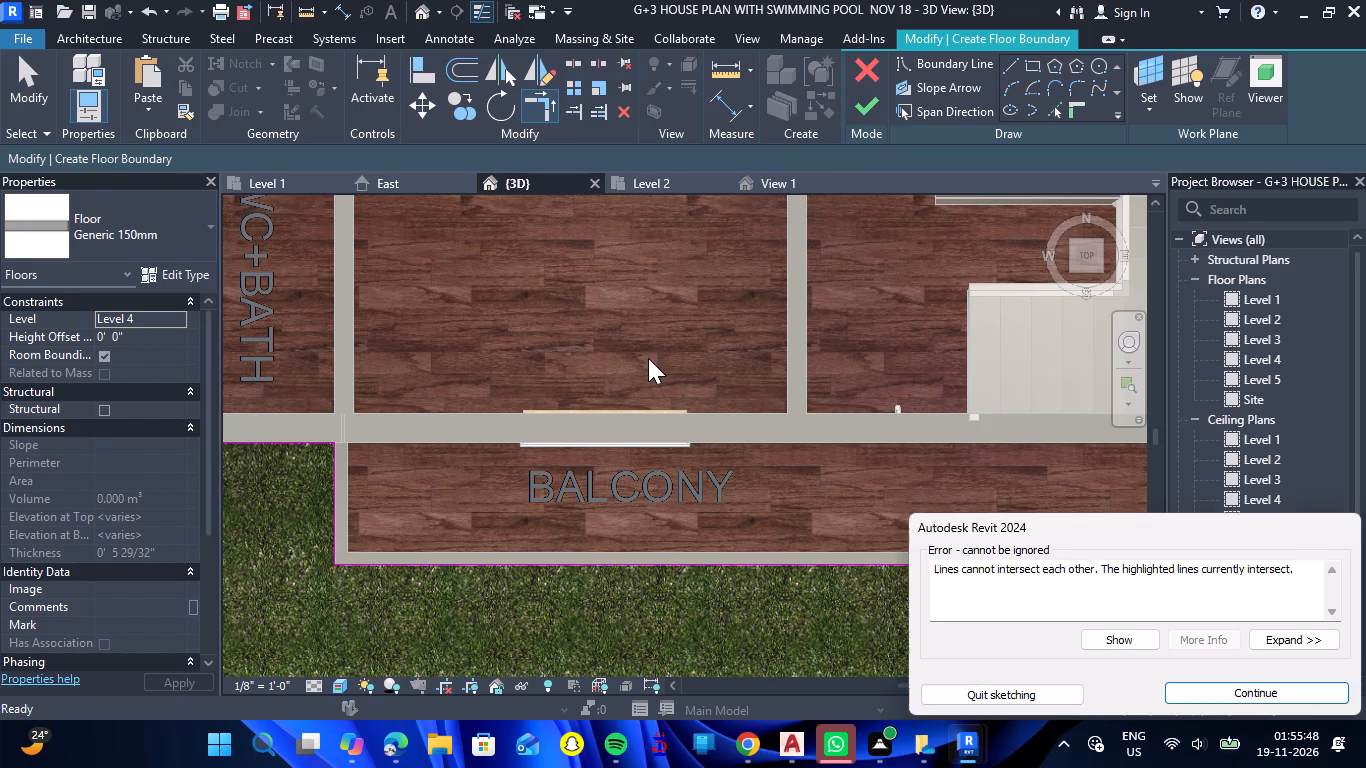
scroll(648, 358, "down", 12)
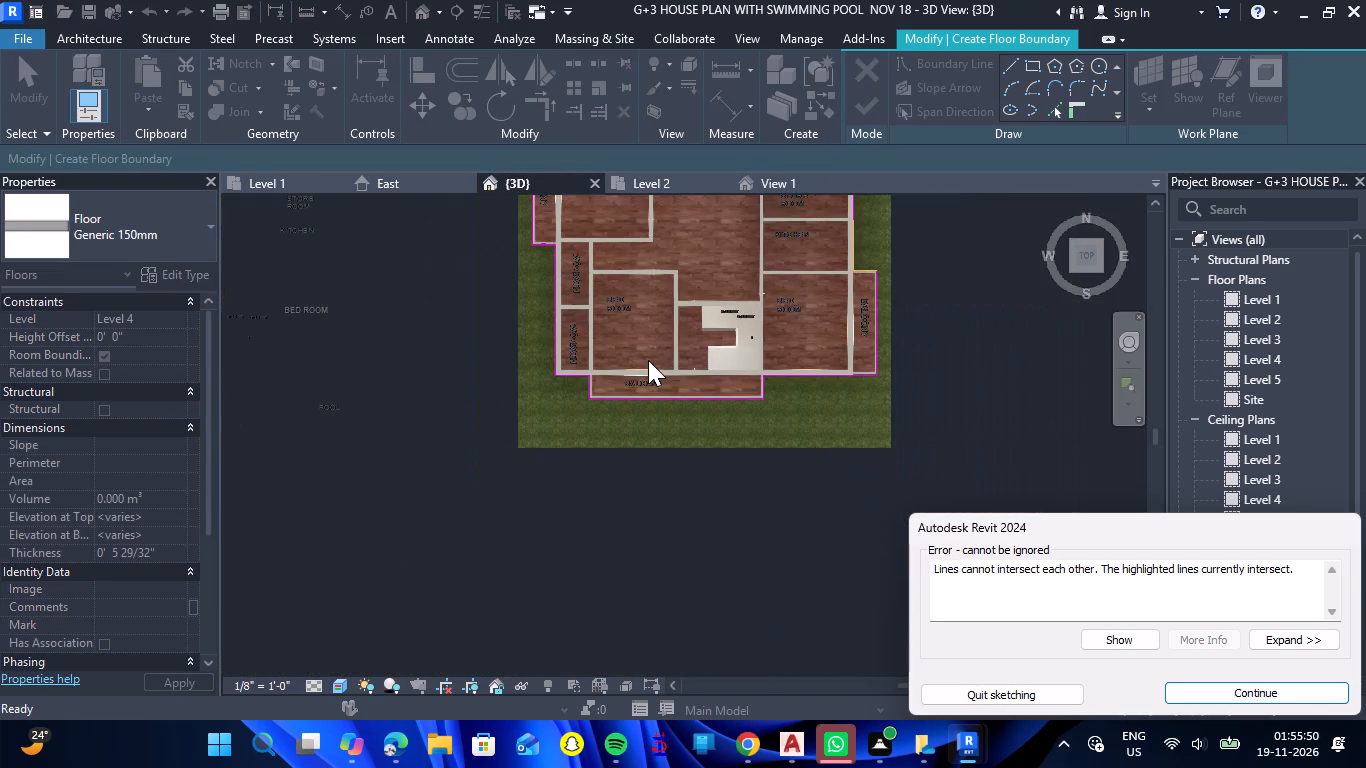
scroll(648, 360, "down", 2)
scroll(806, 250, "up", 6)
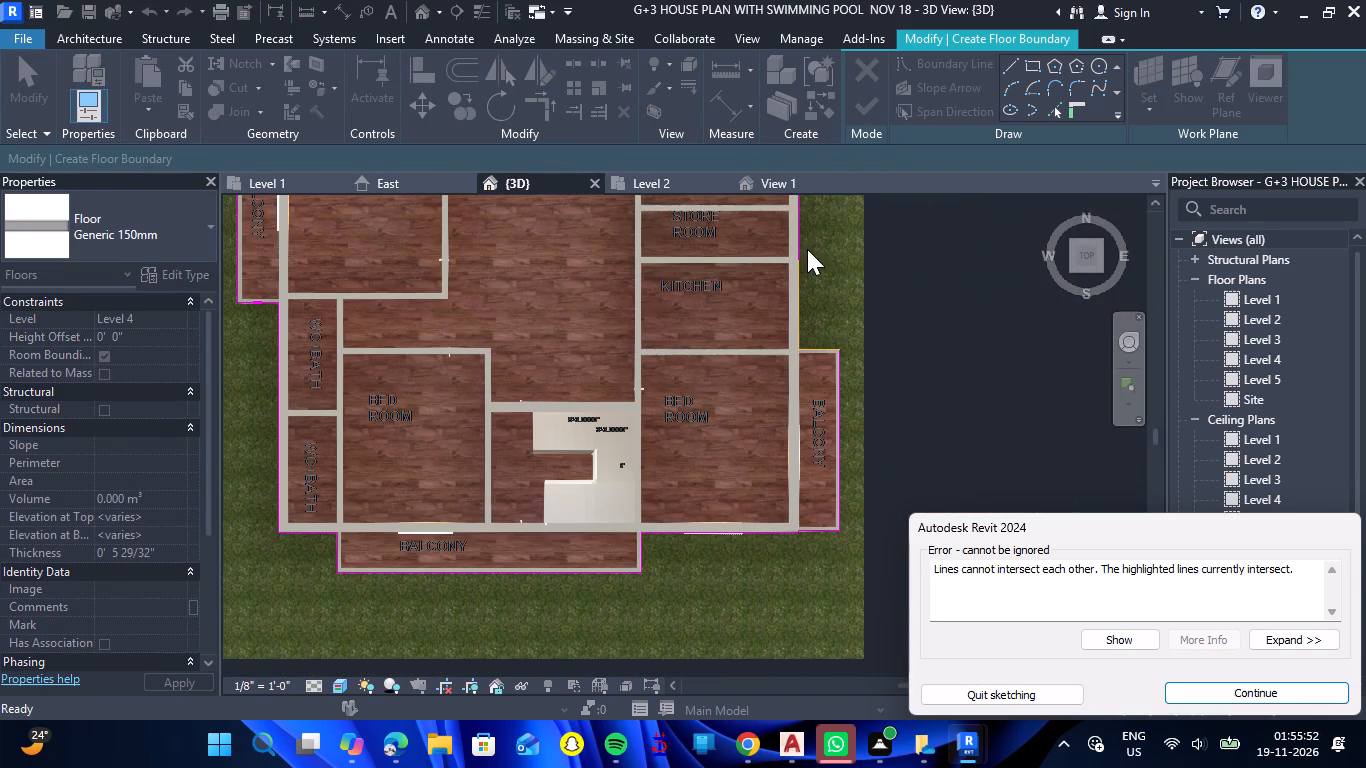
scroll(829, 326, "down", 4)
scroll(831, 281, "up", 7)
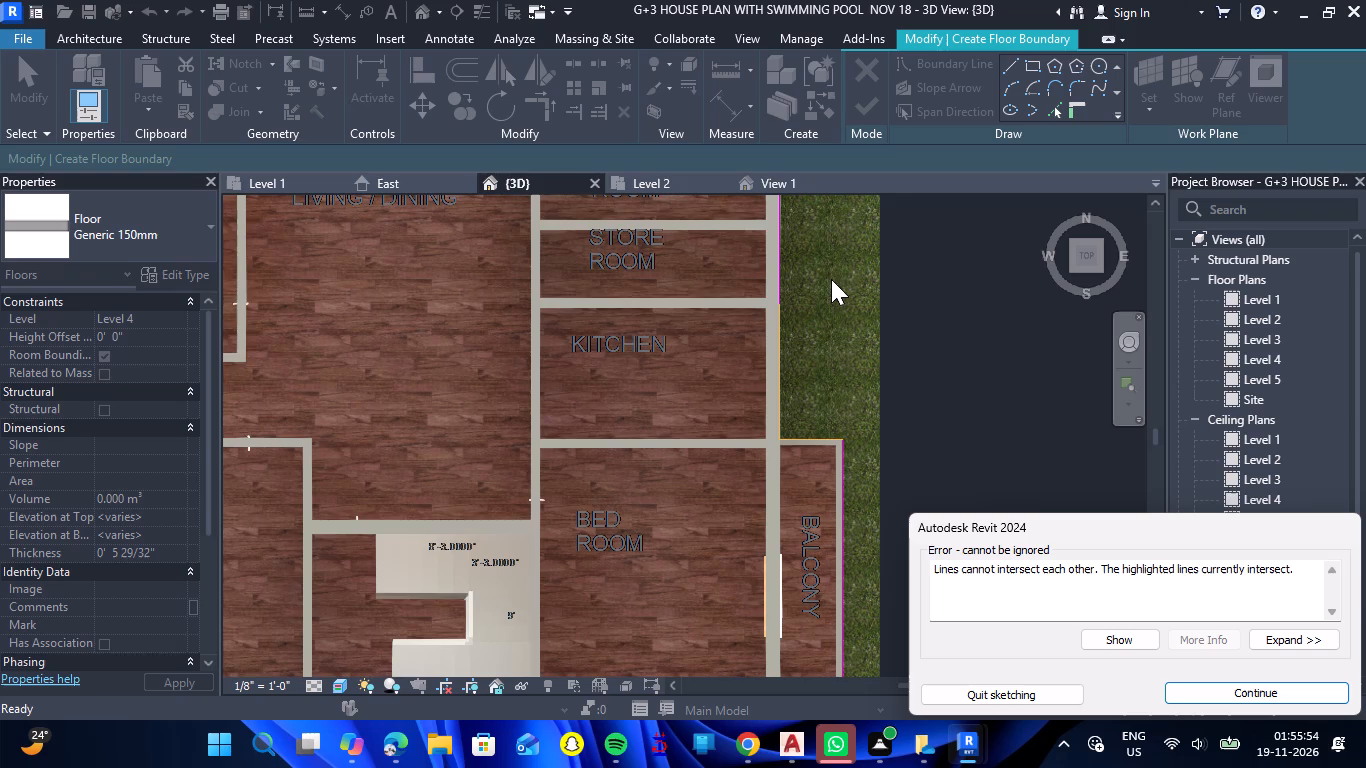
scroll(818, 288, "up", 3)
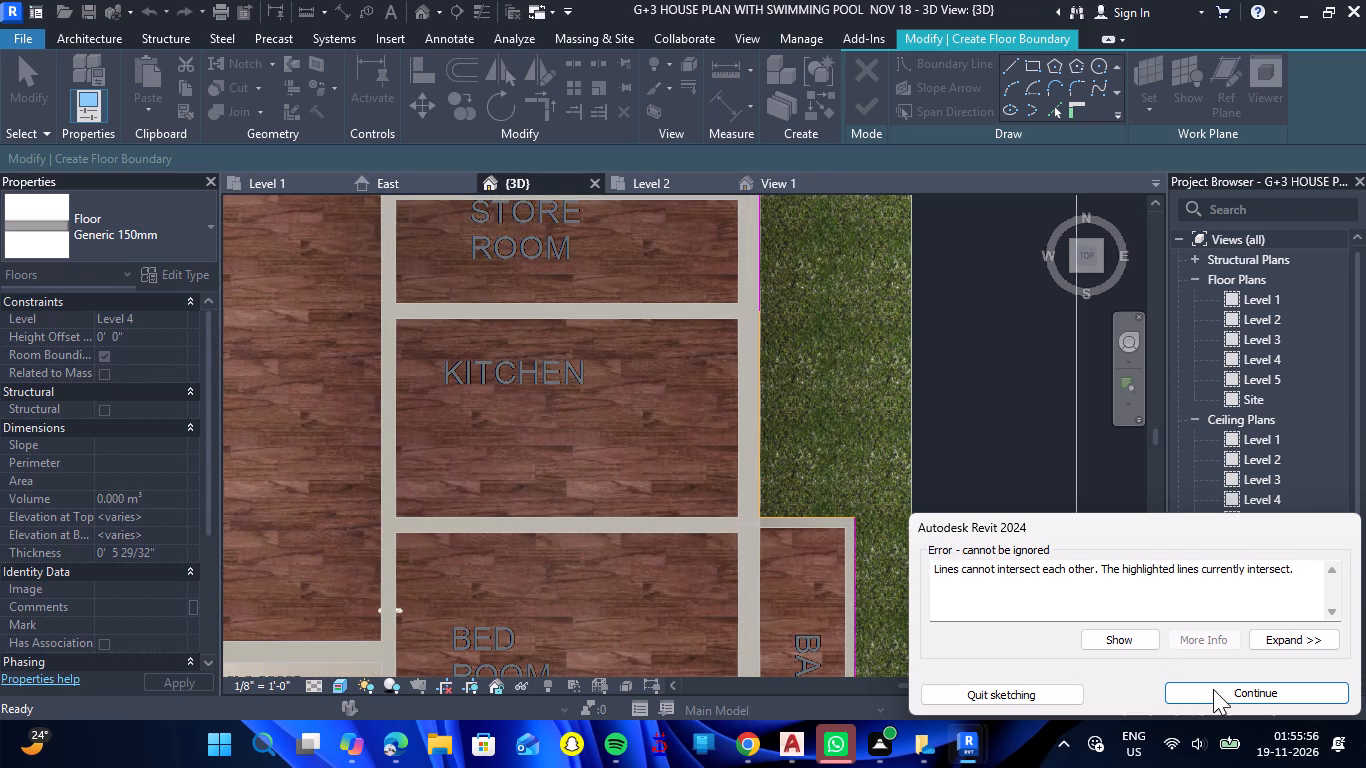
left_click(1213, 689)
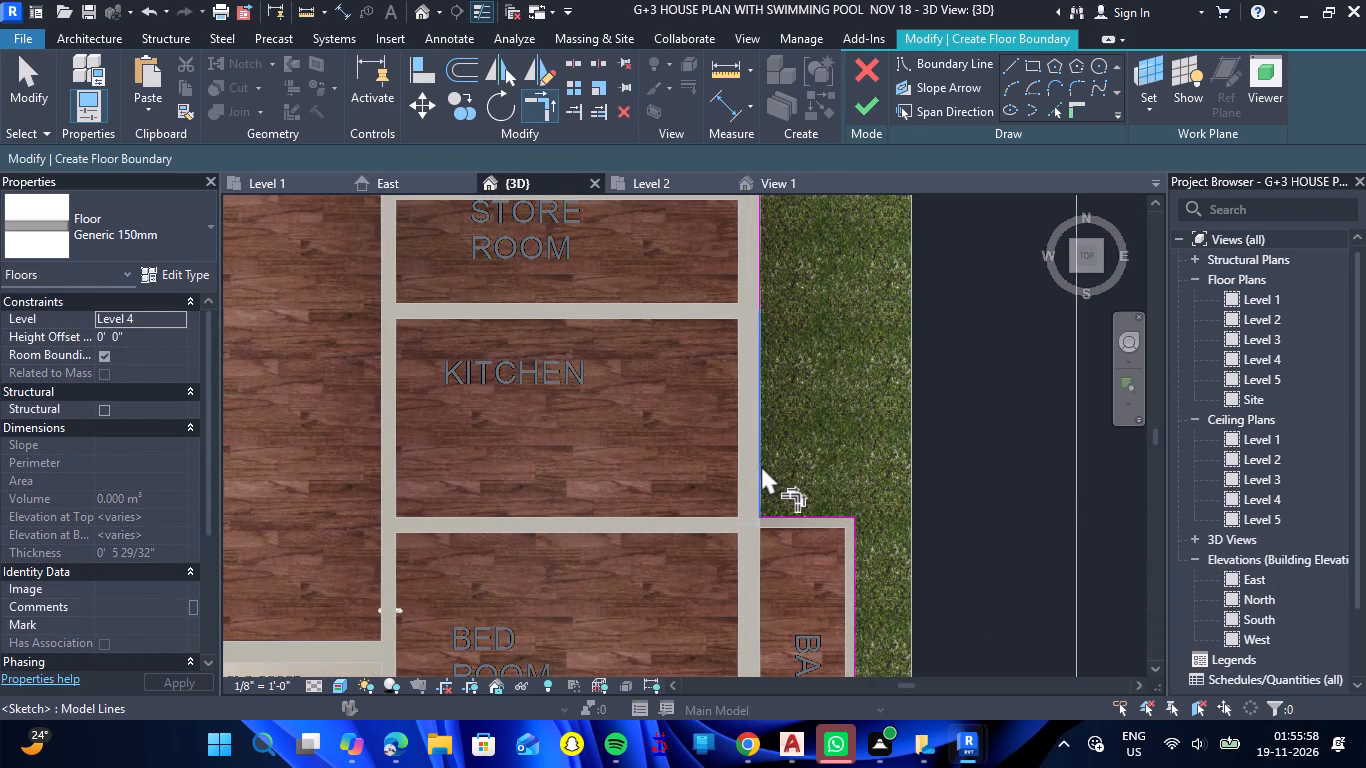
Delete the duplicate boundary line along the east wall beside the kitchen.
key("Escape")
left_click(767, 461)
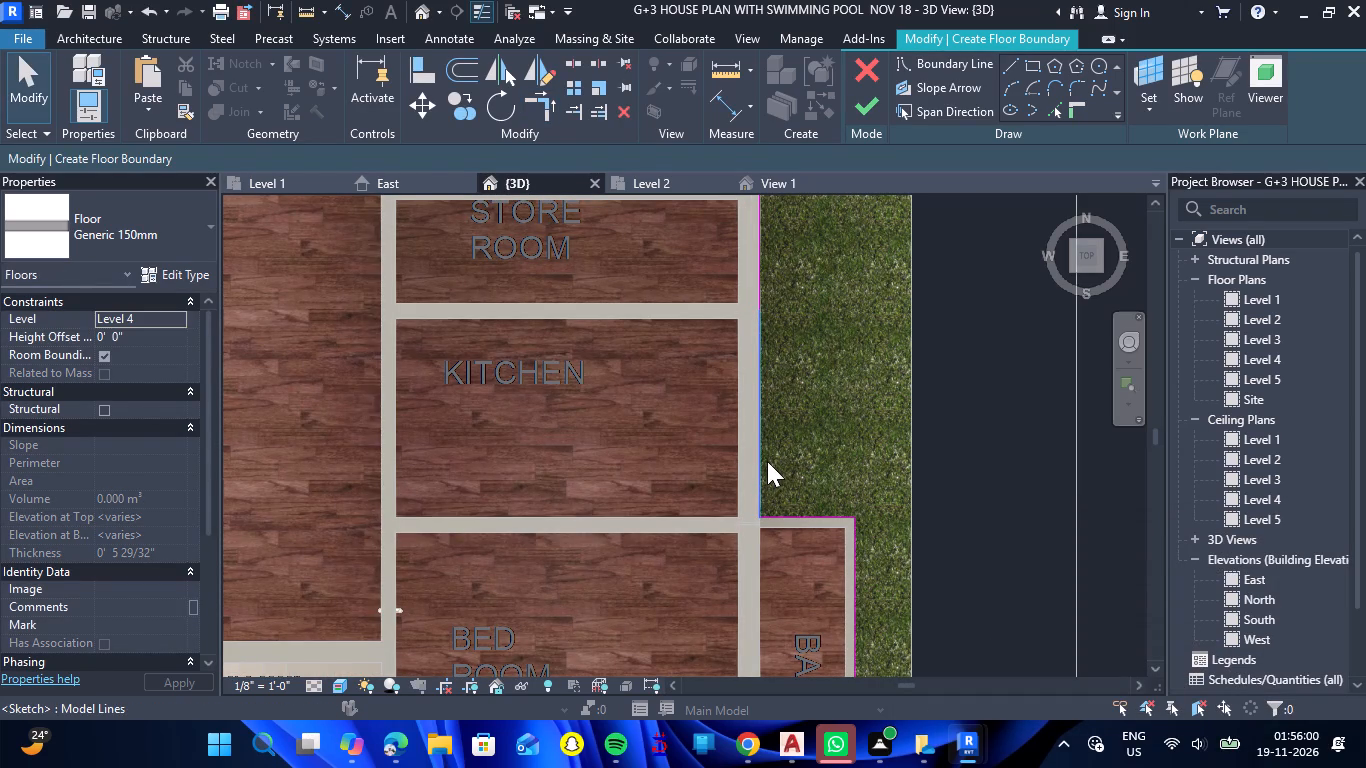
key("Delete")
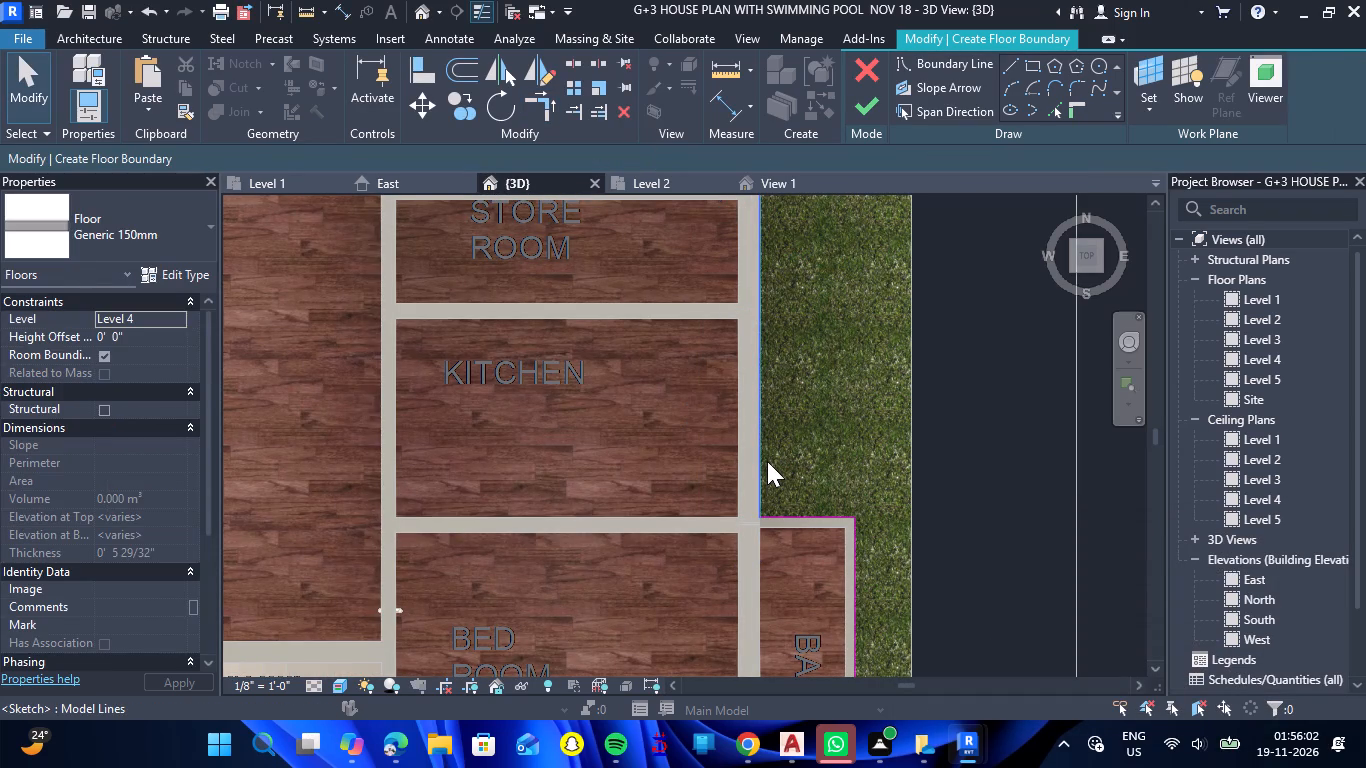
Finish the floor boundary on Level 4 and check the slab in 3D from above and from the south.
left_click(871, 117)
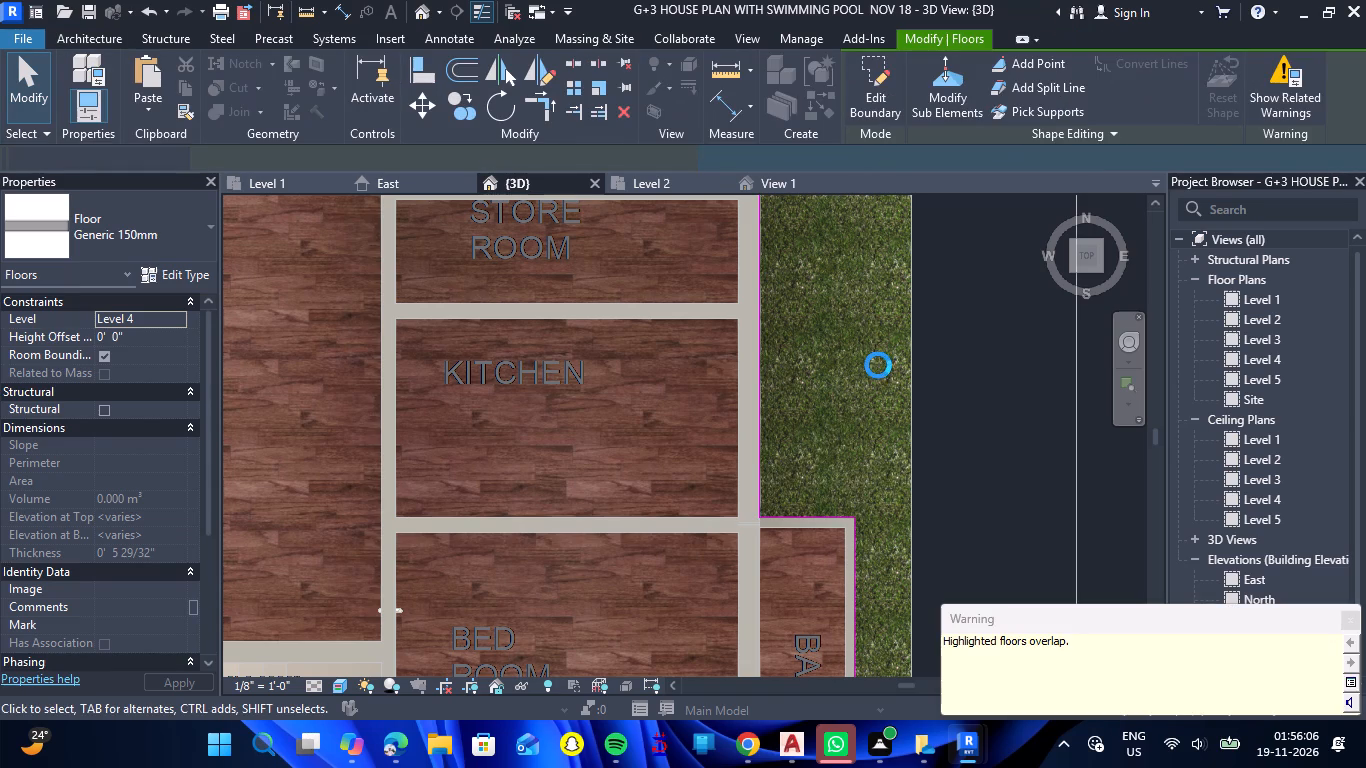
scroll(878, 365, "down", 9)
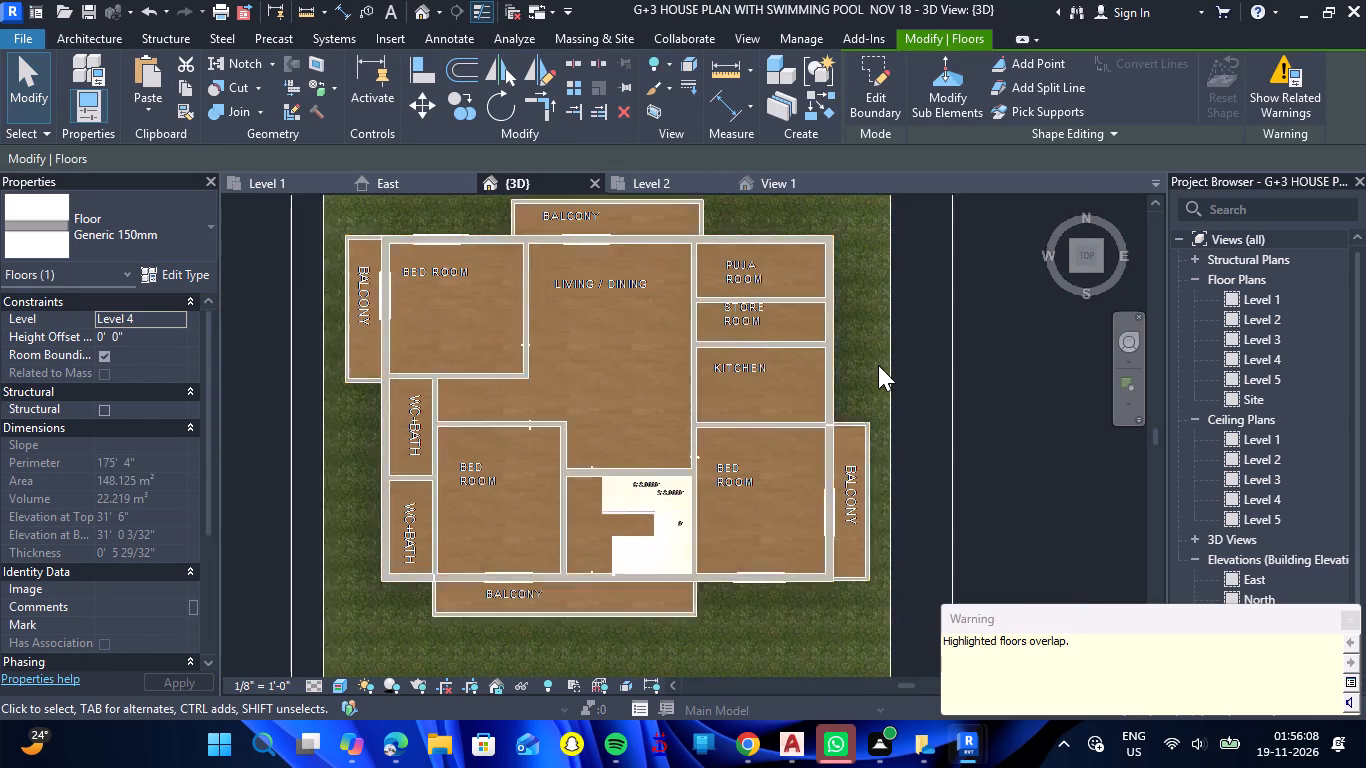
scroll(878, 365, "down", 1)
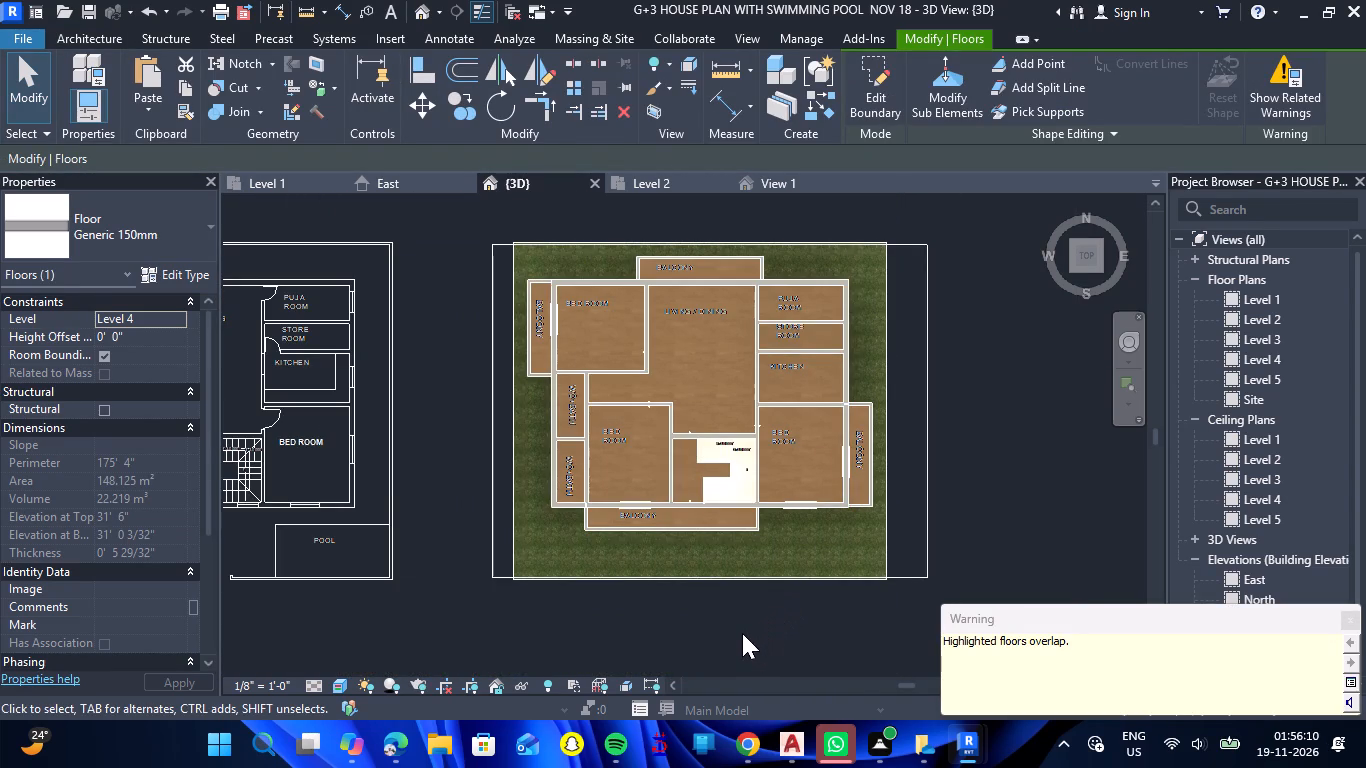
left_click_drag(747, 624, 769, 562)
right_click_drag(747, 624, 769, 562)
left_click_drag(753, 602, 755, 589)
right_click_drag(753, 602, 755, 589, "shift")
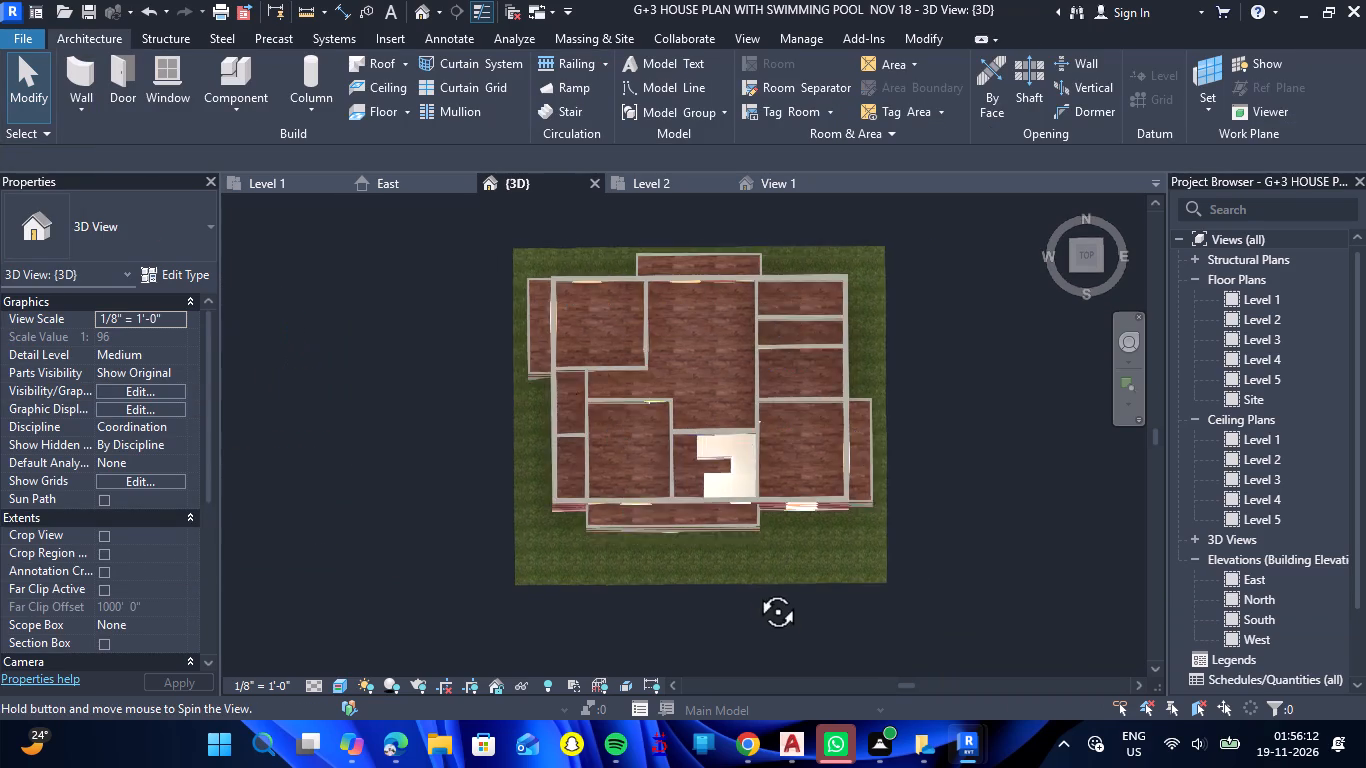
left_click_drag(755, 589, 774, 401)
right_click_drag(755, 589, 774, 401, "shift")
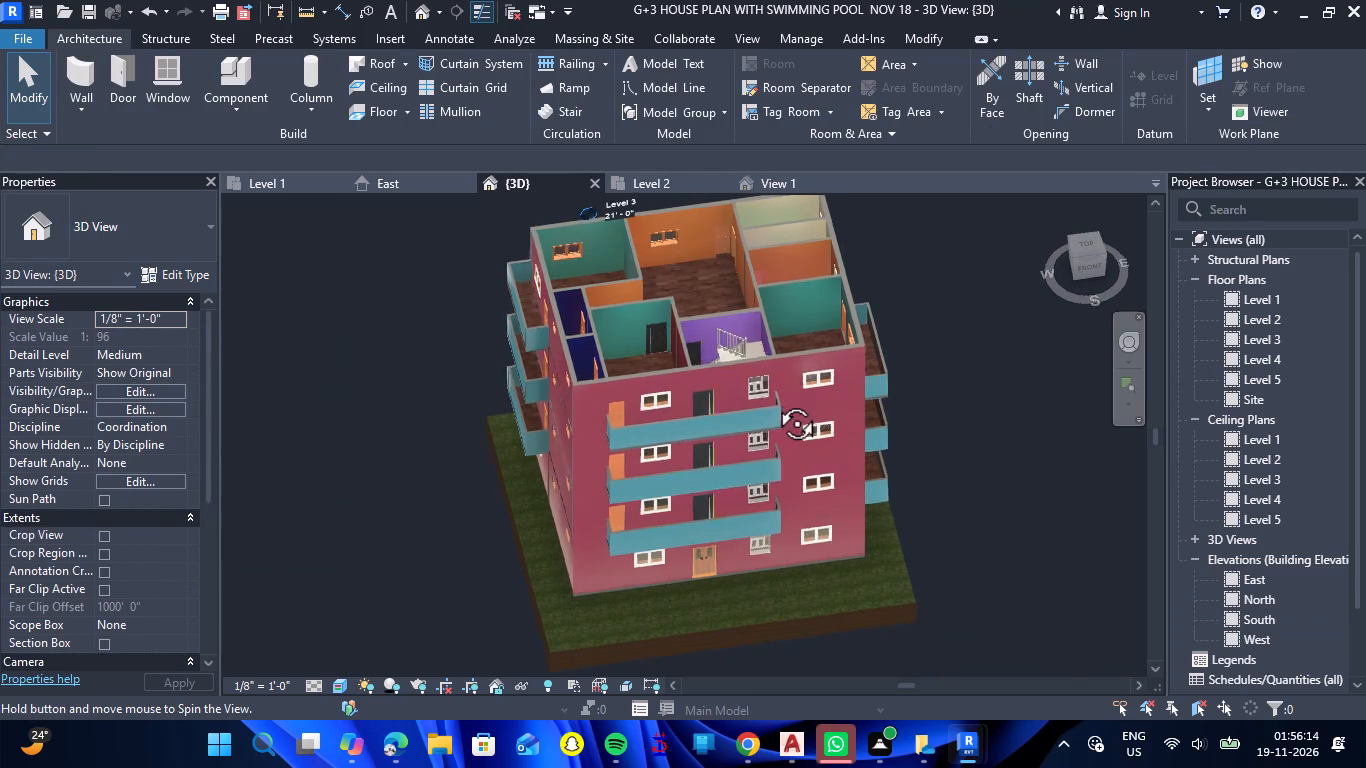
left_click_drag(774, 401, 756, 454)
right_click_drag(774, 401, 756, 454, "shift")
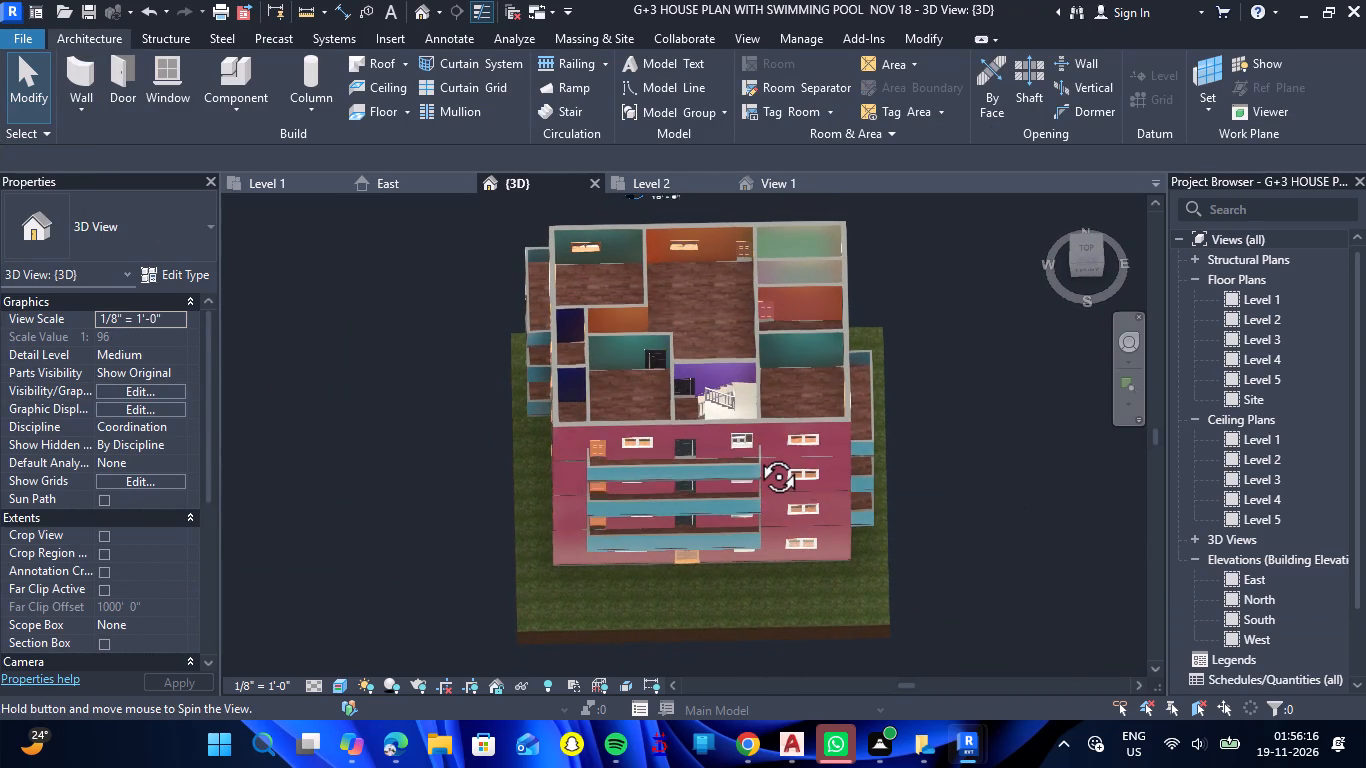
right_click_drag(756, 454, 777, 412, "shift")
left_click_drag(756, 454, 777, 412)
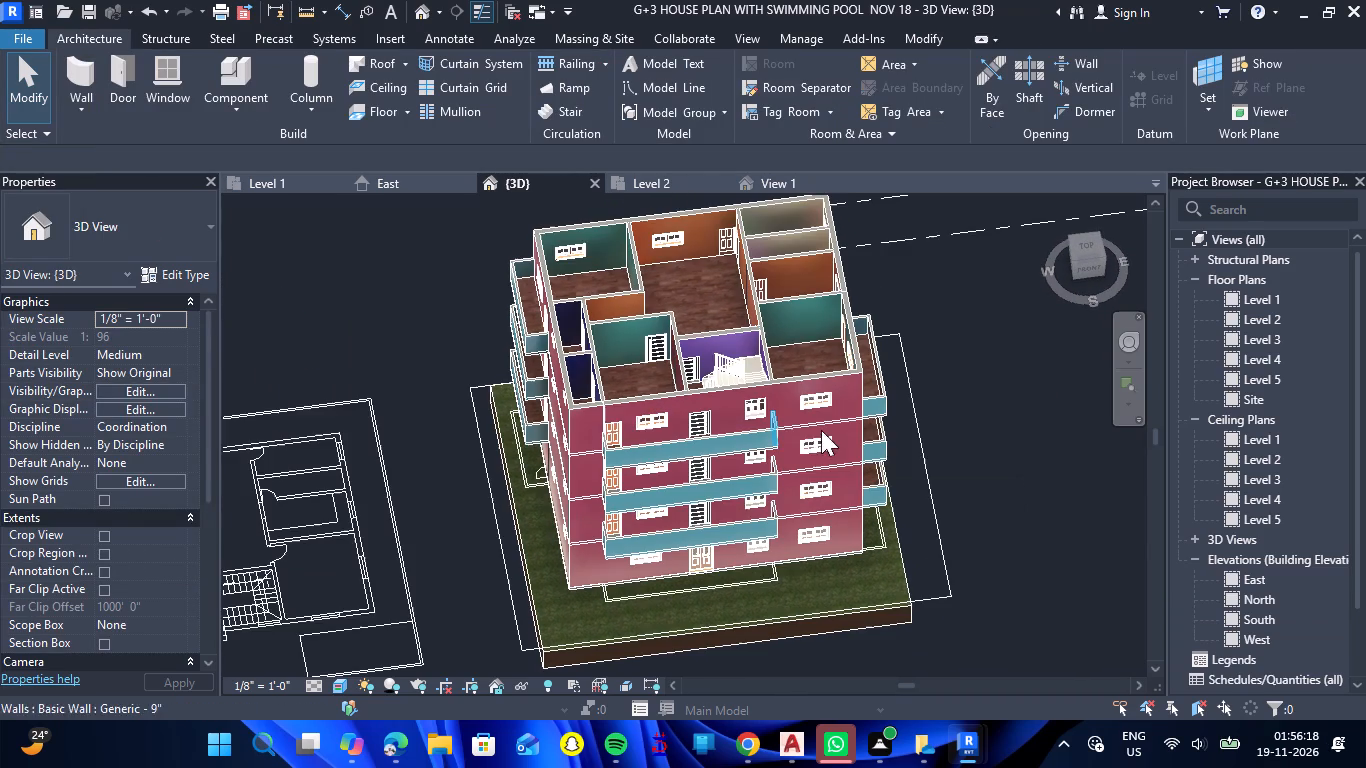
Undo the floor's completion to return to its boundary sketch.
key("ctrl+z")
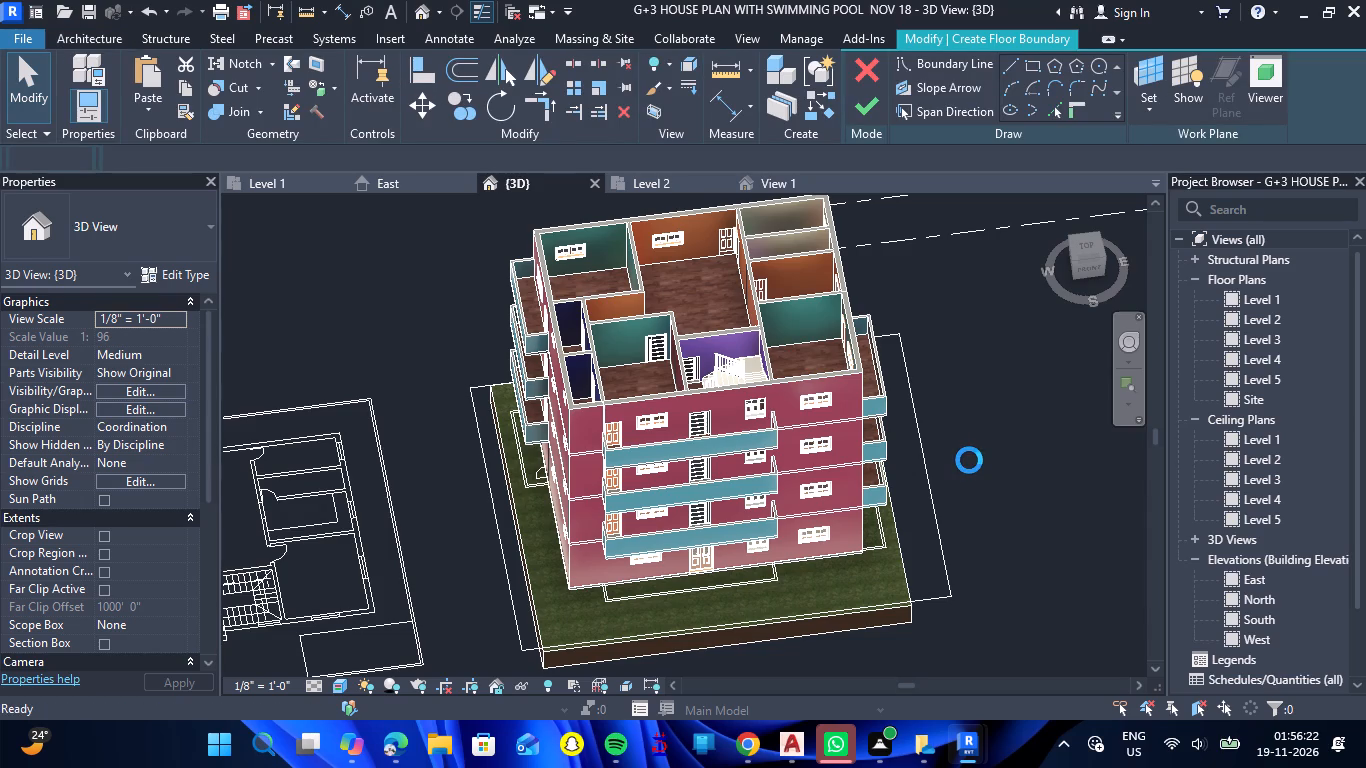
Set the floor's height offset from its level to 6" and finish the boundary sketch.
scroll(965, 460, "down", 4)
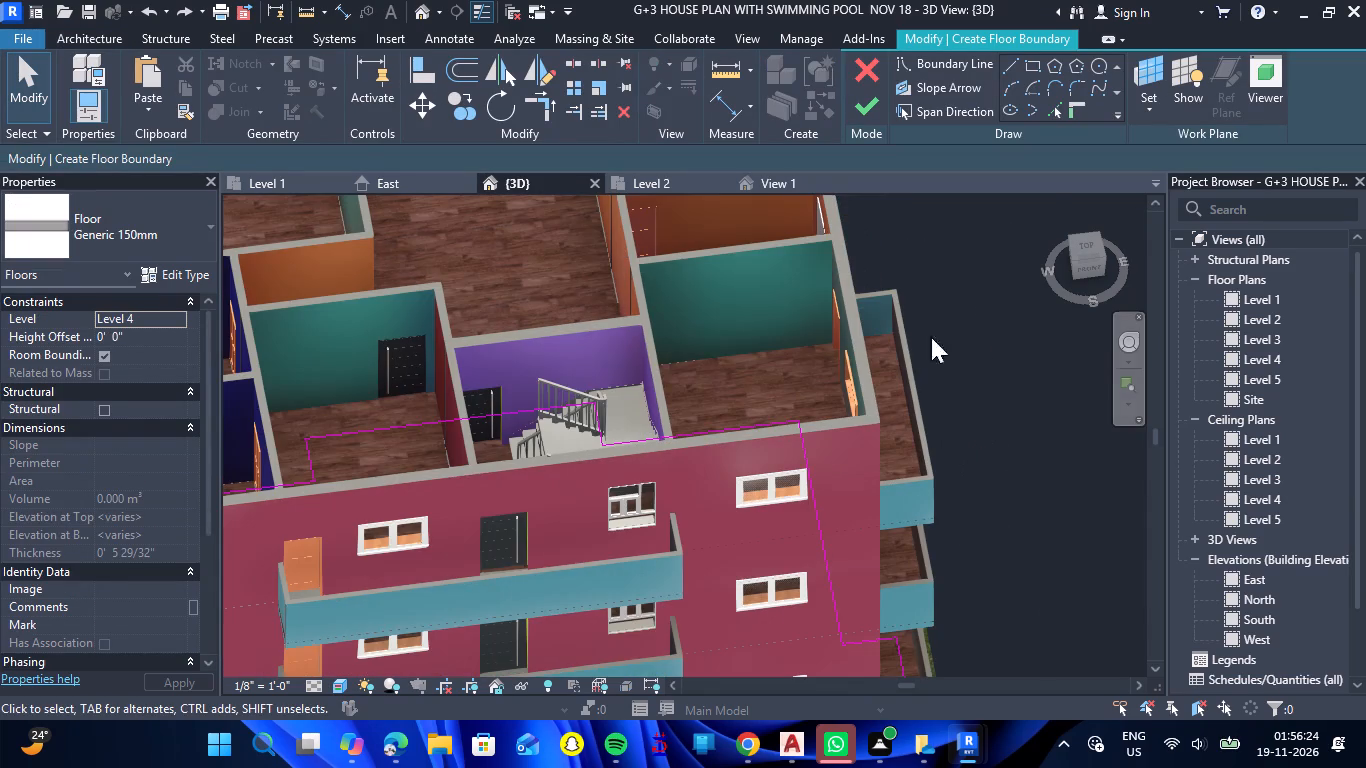
left_click(1092, 242)
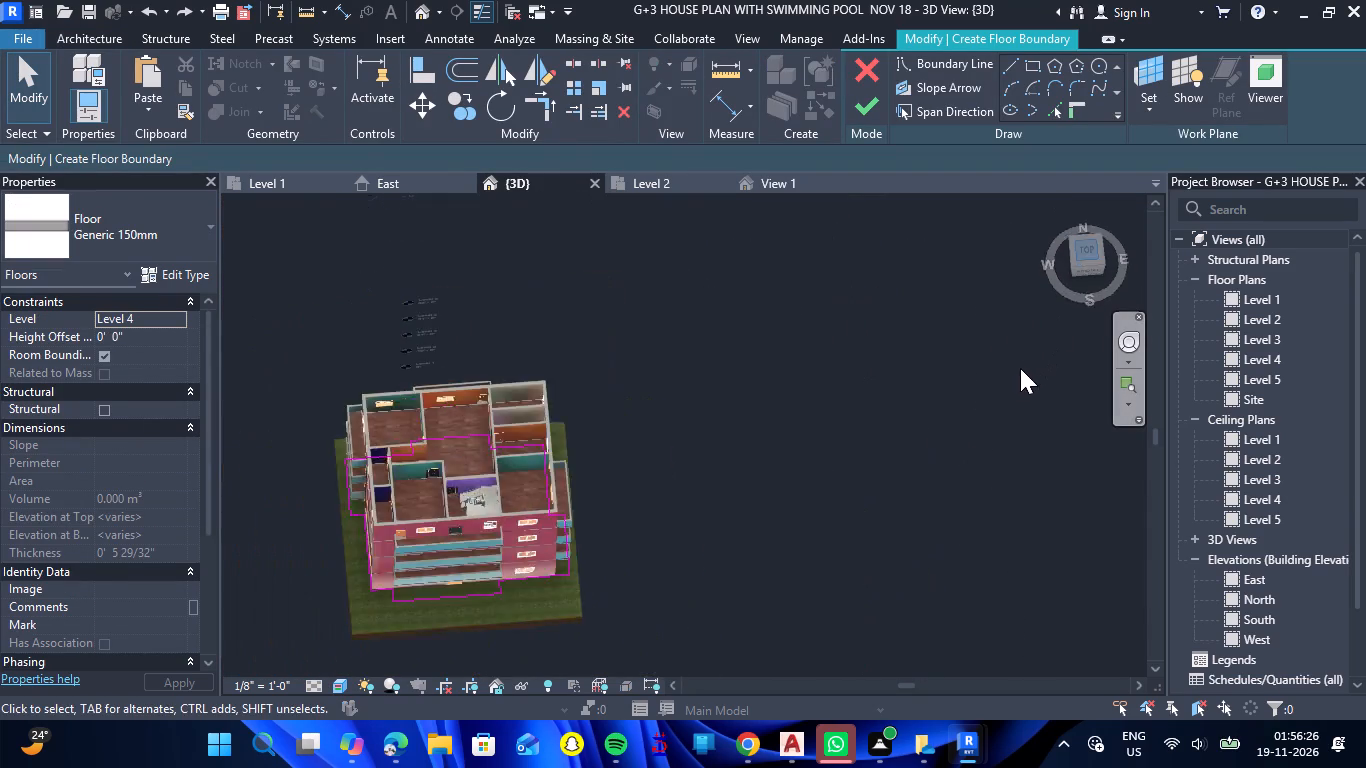
scroll(719, 430, "up", 2)
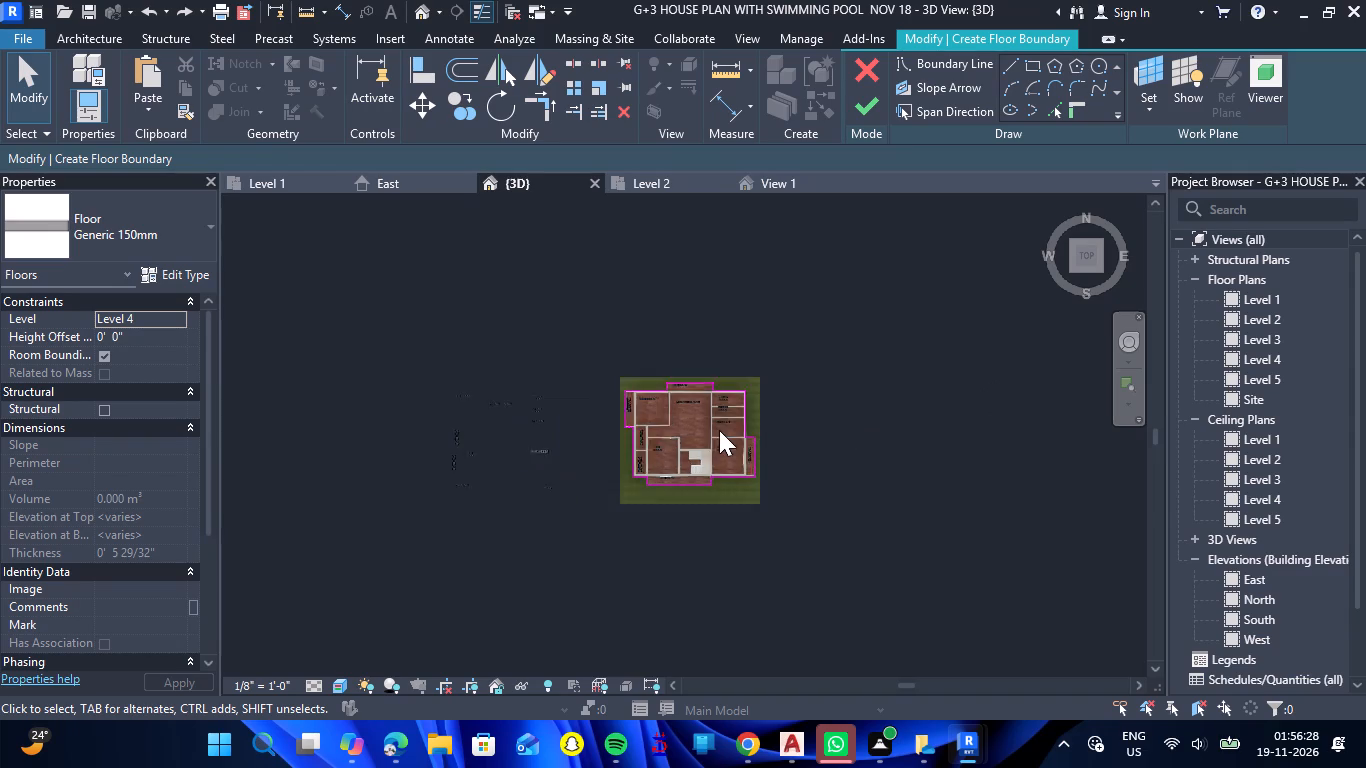
scroll(719, 430, "up", 4)
left_click(168, 341)
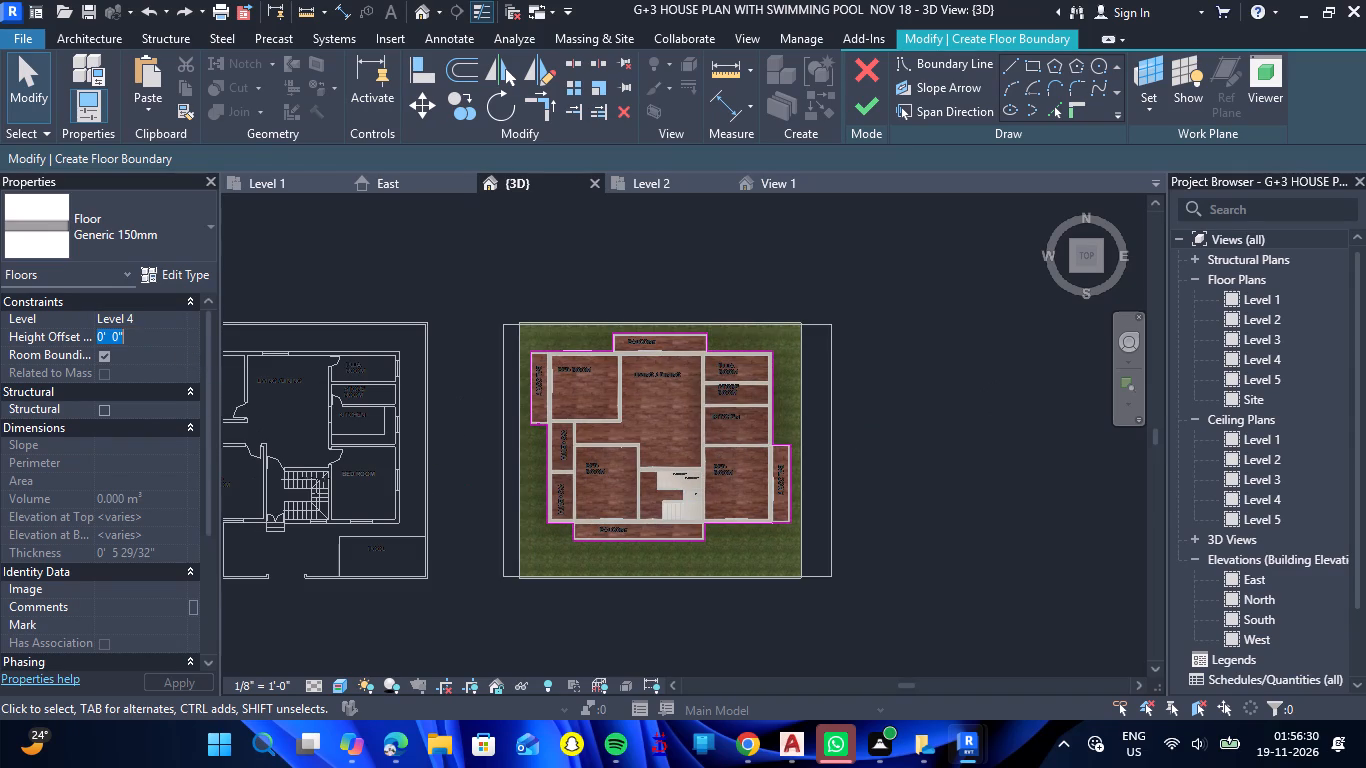
key("6")
key("shift+quotedbl")
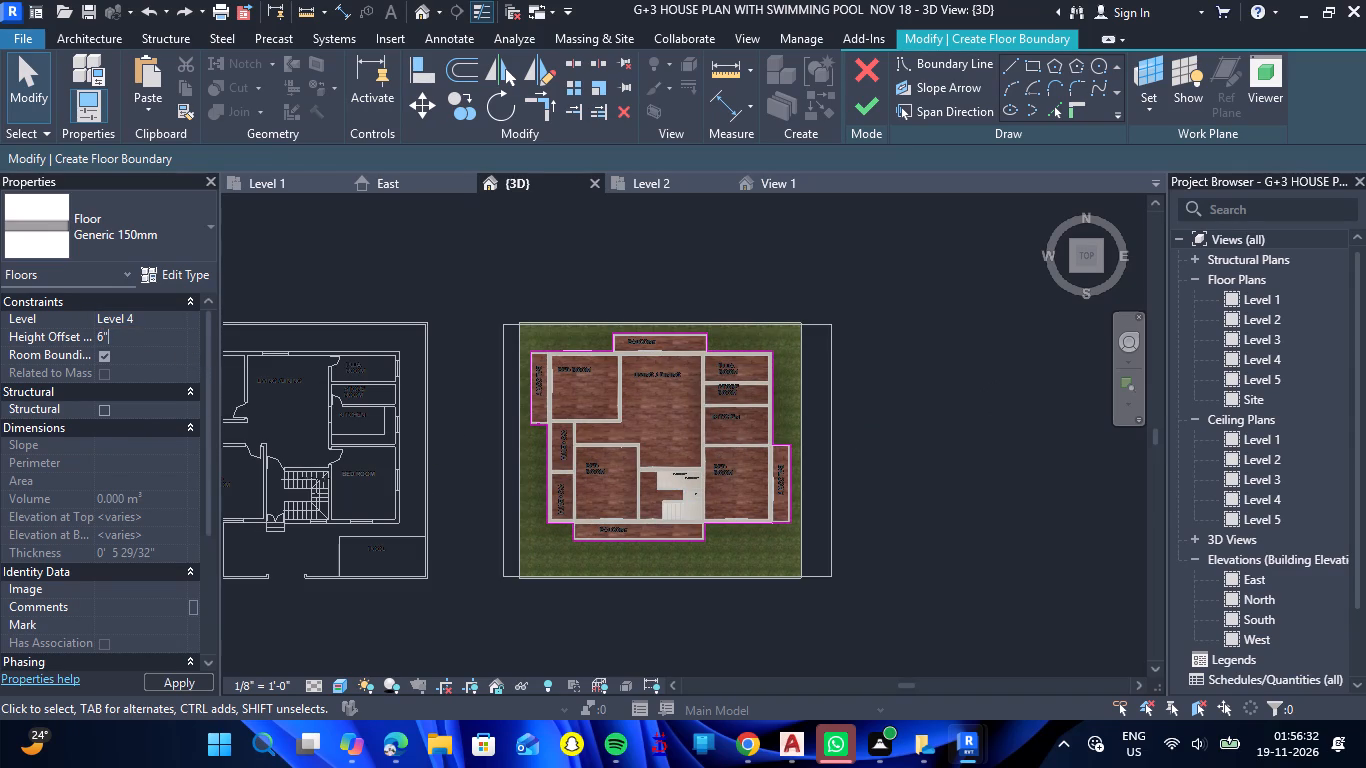
key("Return")
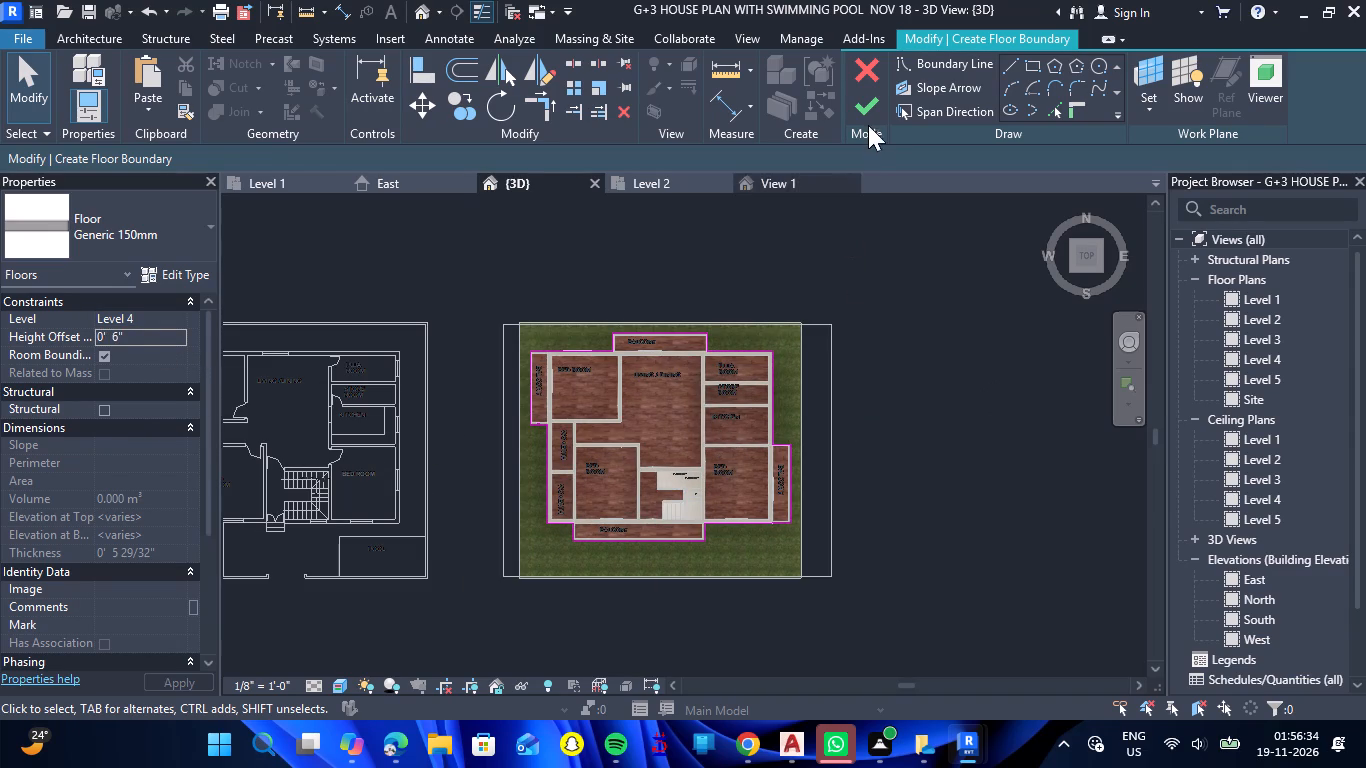
left_click(868, 113)
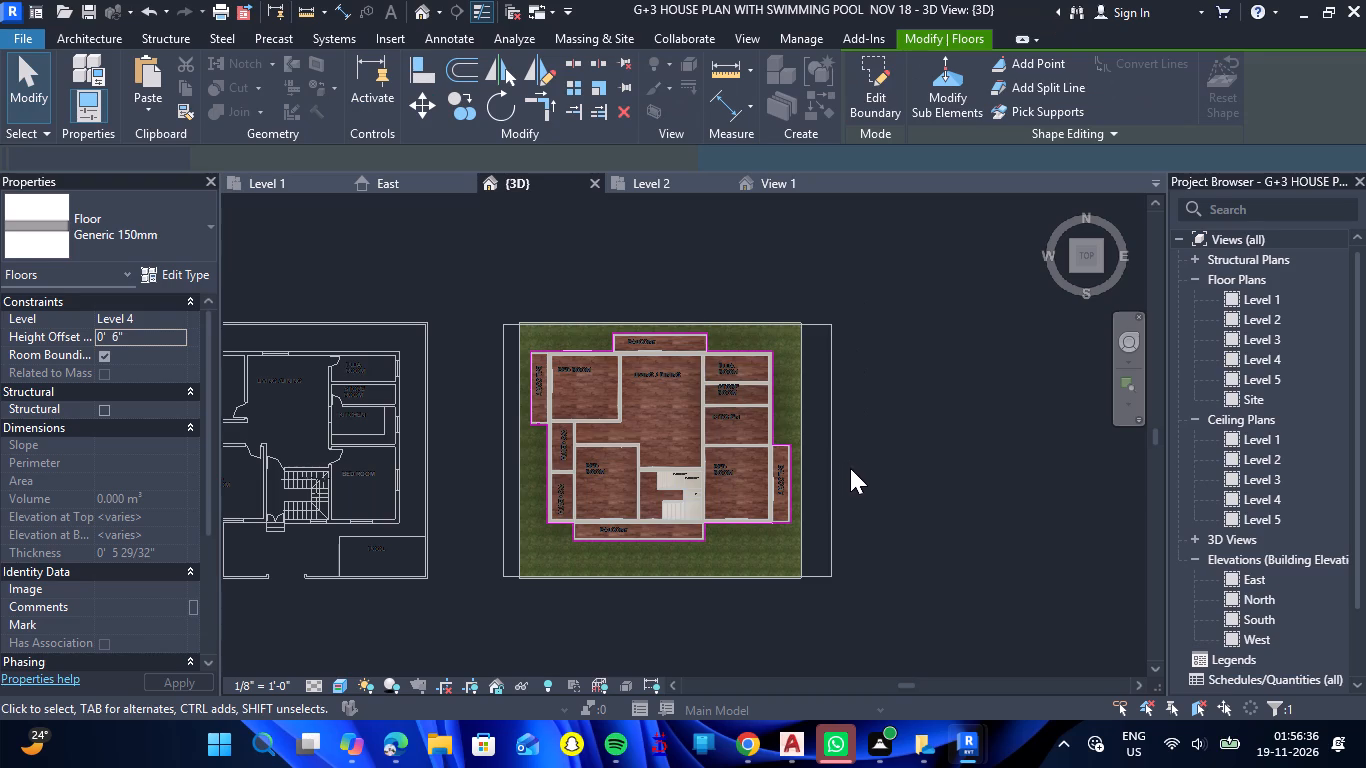
Change the new floor slab's level constraint to Level 5, placing it on top of the building.
left_click_drag(655, 631, 687, 312, "shift")
right_click_drag(655, 631, 687, 312, "shift")
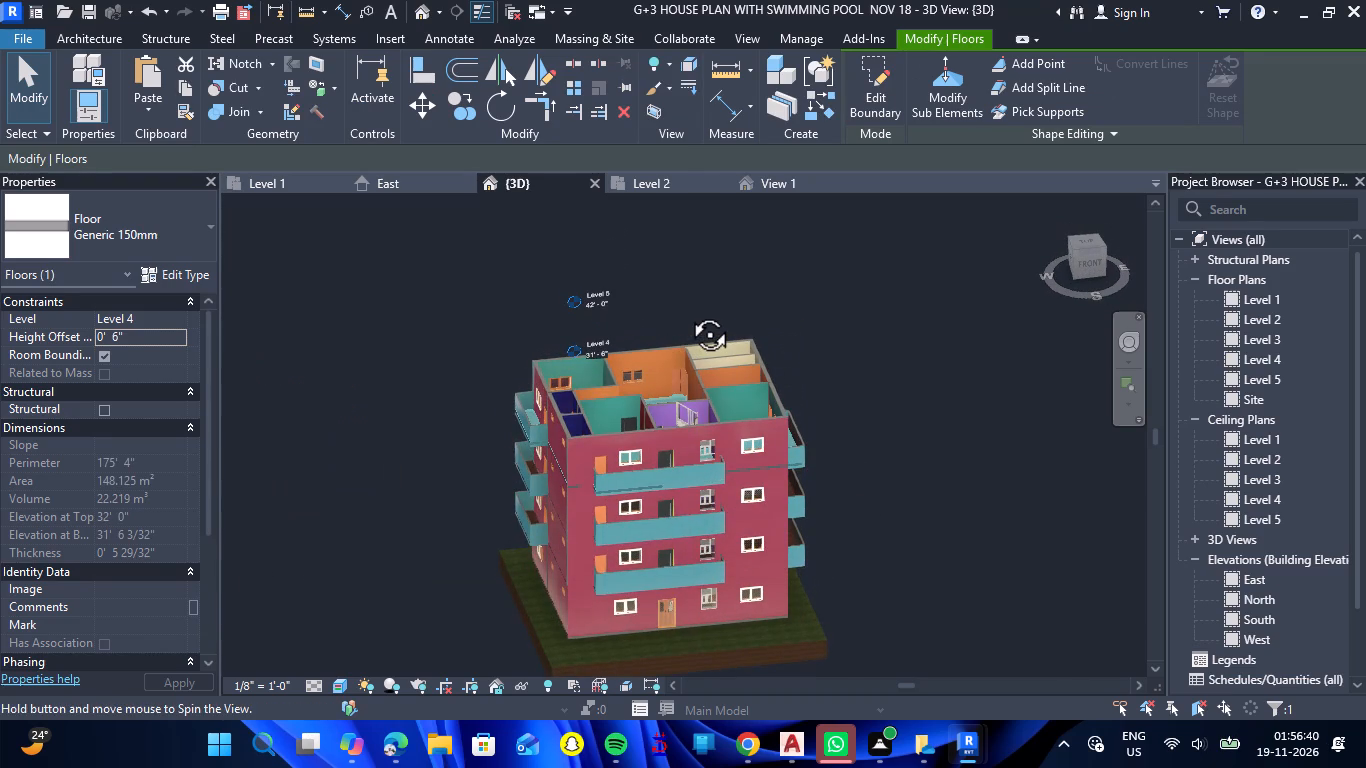
right_click_drag(687, 312, 699, 381, "shift")
left_click_drag(687, 312, 699, 381, "shift")
scroll(702, 435, "up", 4)
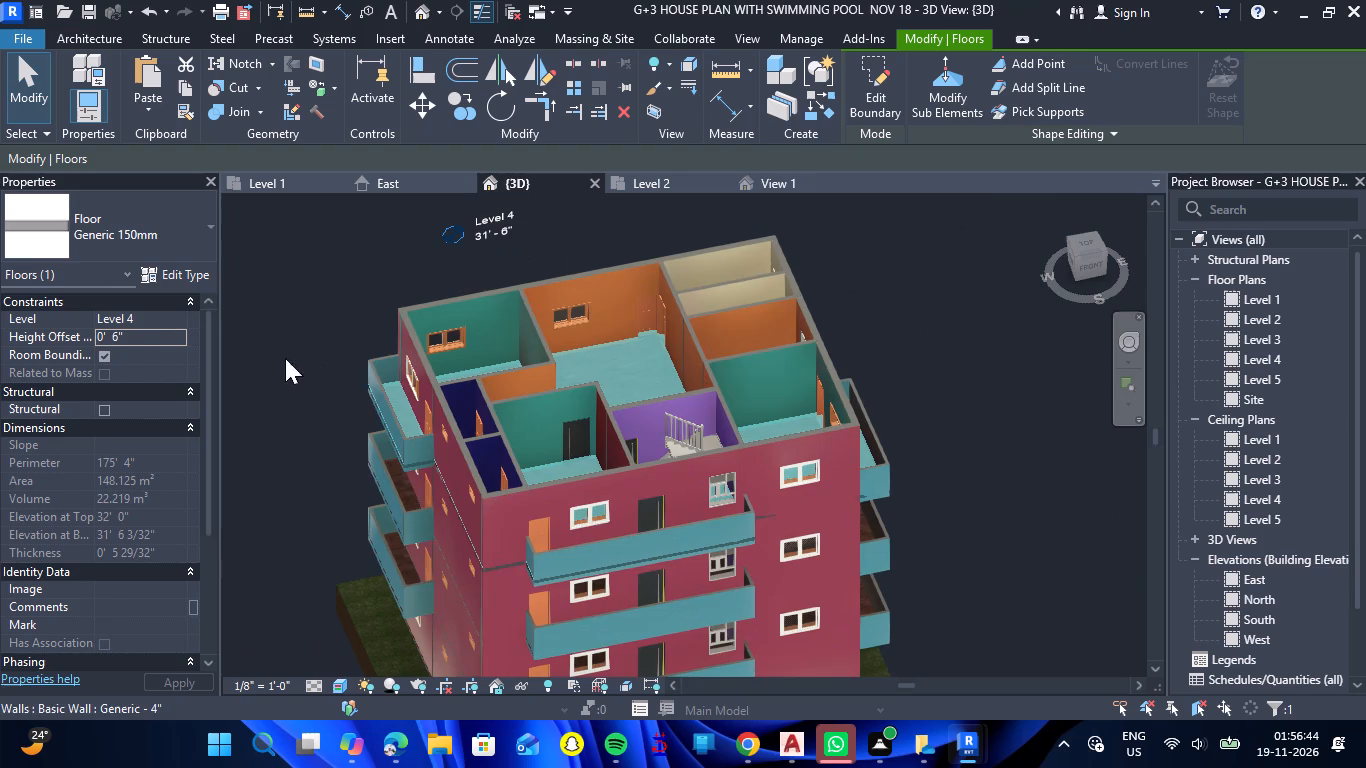
left_click(179, 320)
left_click(140, 393)
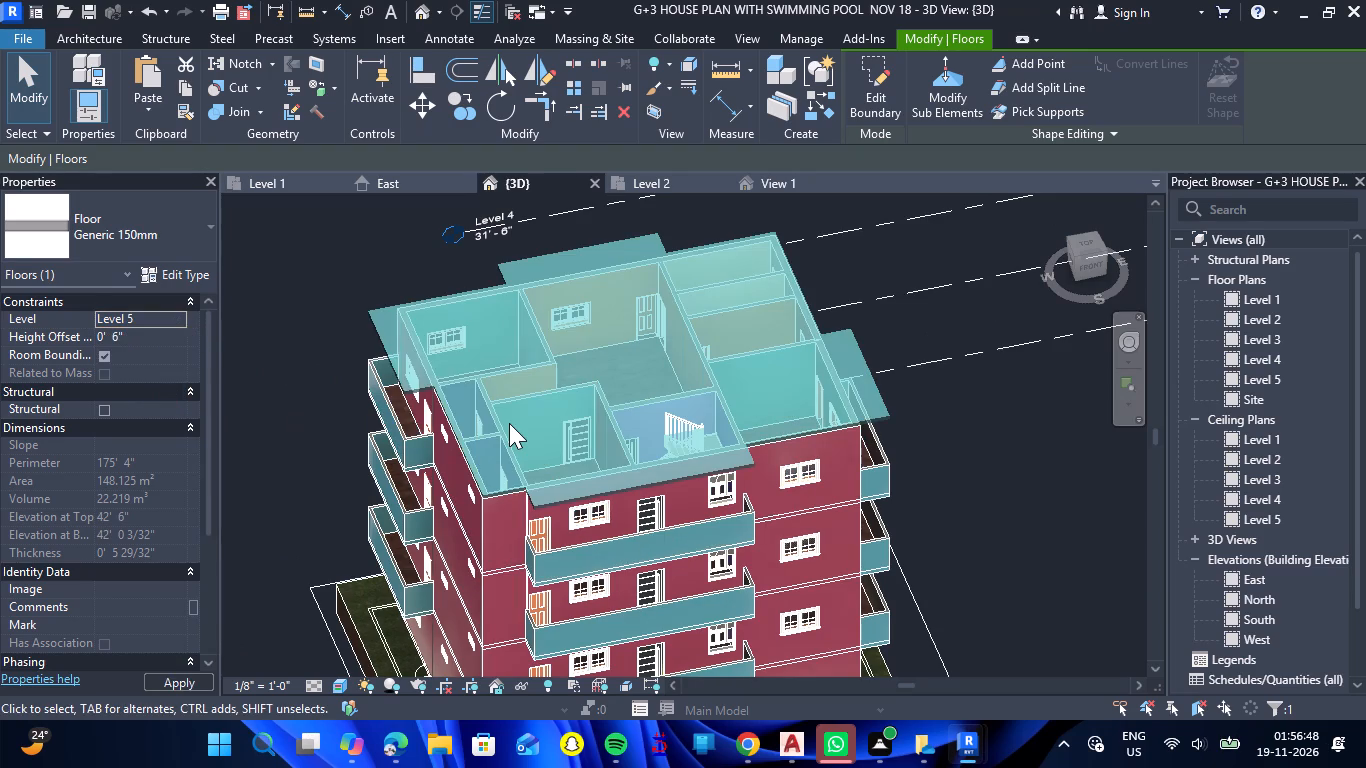
left_click(326, 315)
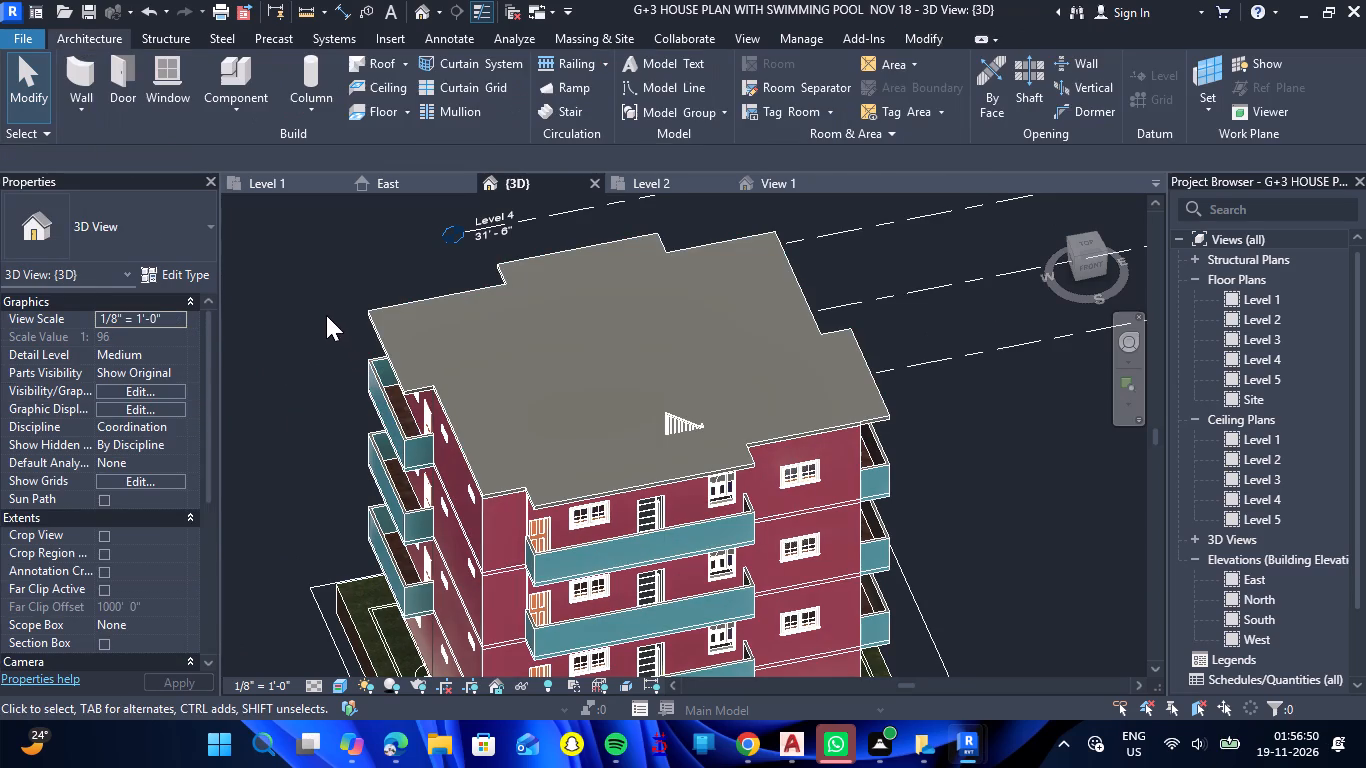
Examine the top slab's fit over the outer walls and balconies from the south and east sides in 3D.
scroll(326, 315, "down", 6)
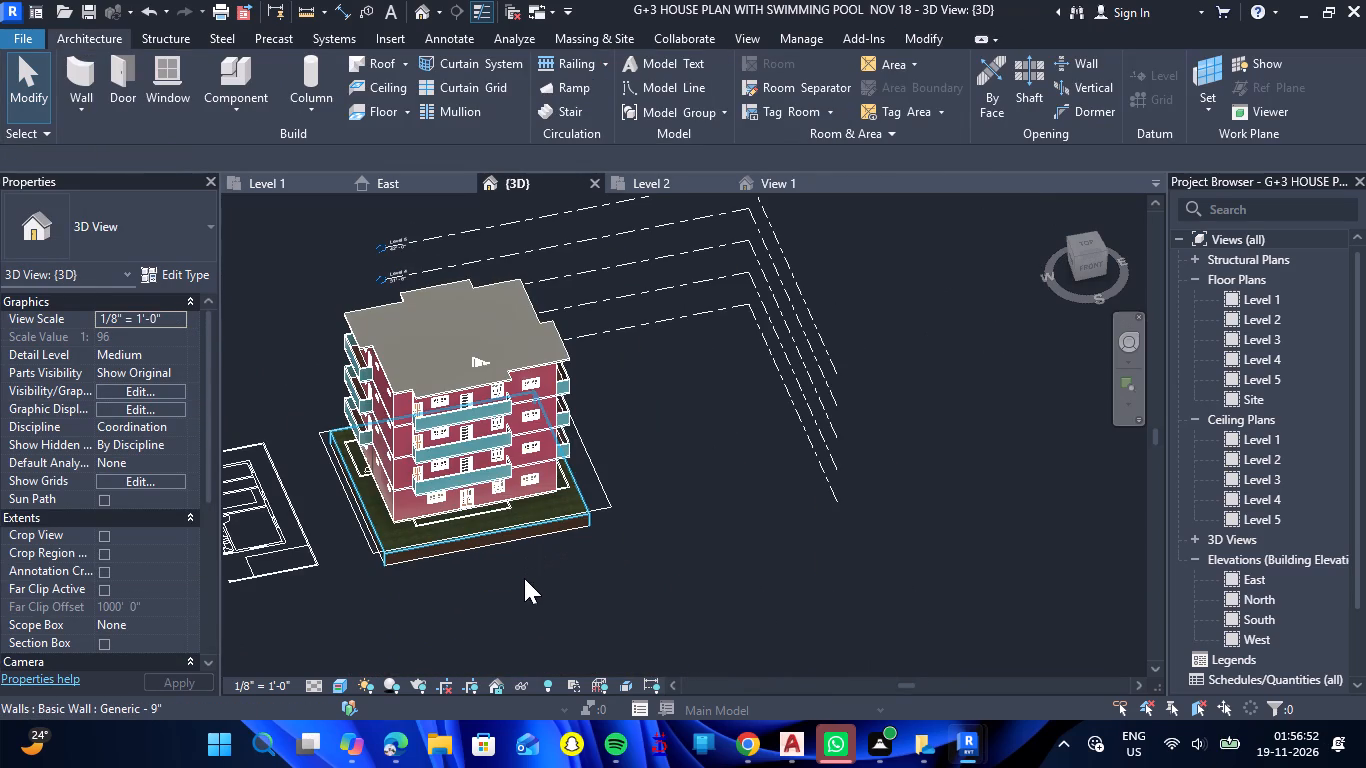
left_click_drag(522, 586, 503, 364)
right_click_drag(522, 586, 503, 364, "shift")
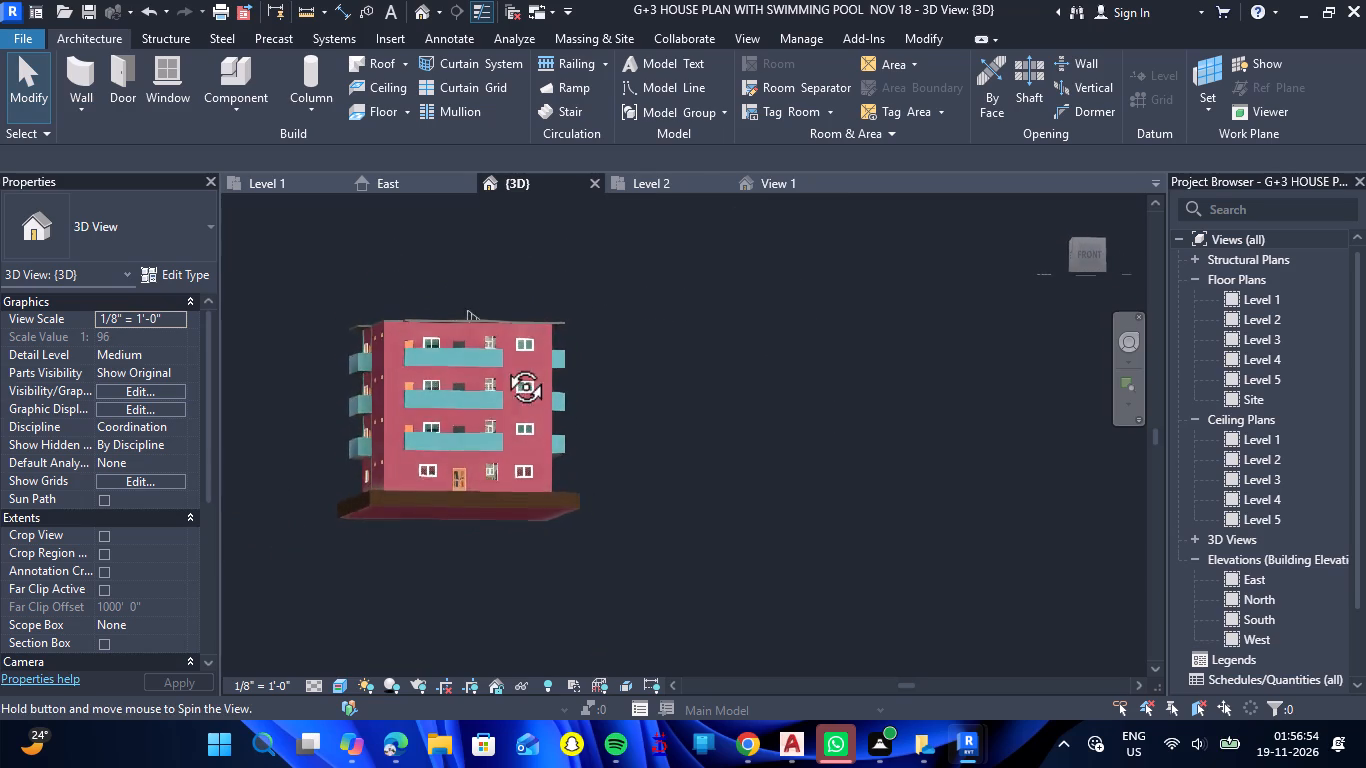
right_click_drag(503, 364, 498, 454, "shift")
left_click_drag(503, 364, 499, 454)
scroll(400, 313, "up", 3)
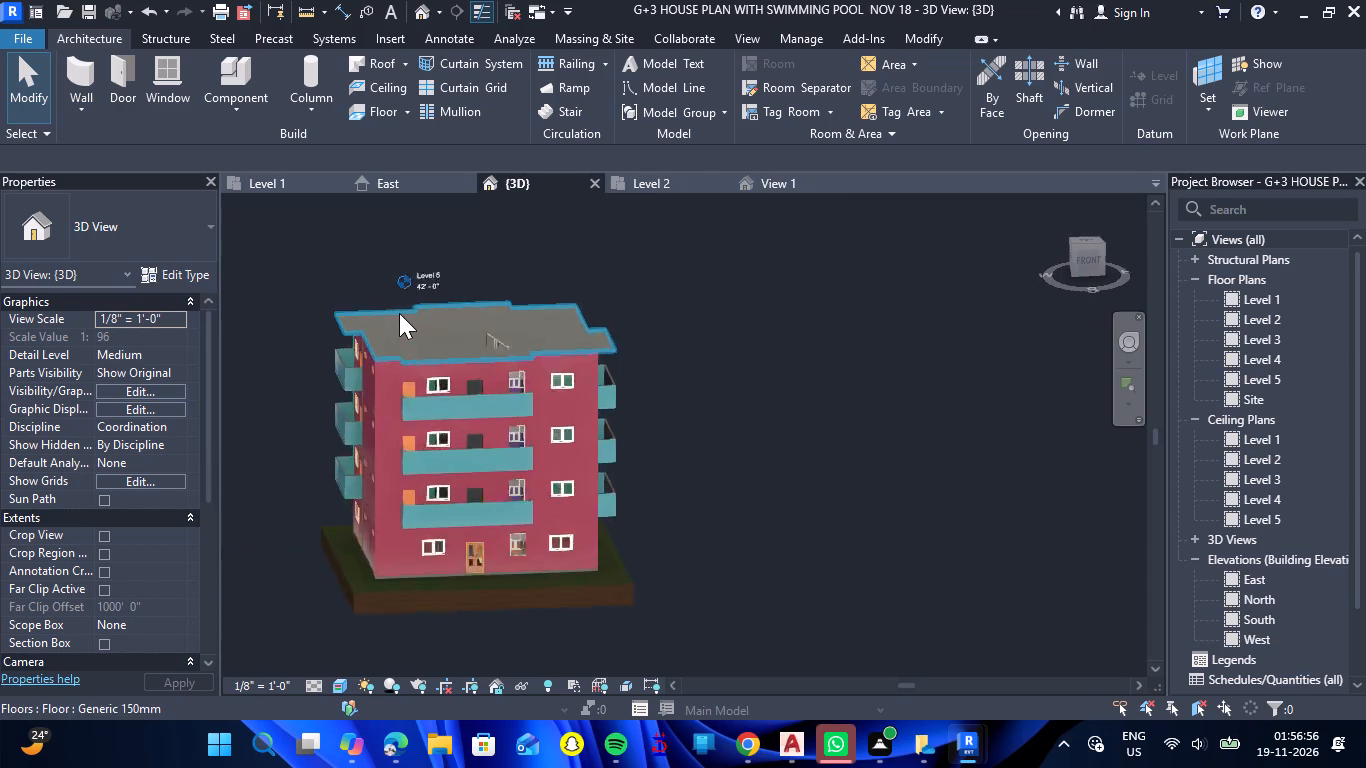
scroll(399, 313, "up", 4)
scroll(399, 313, "down", 3)
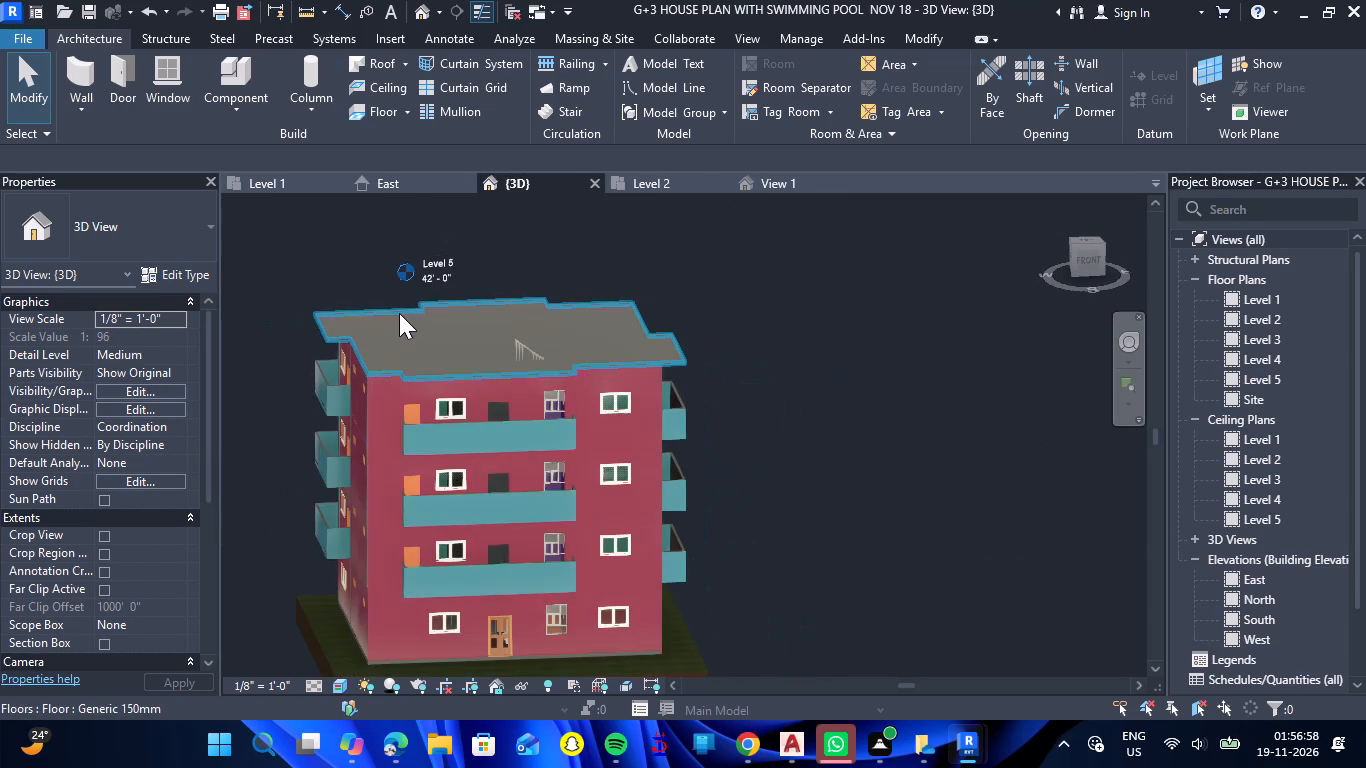
scroll(399, 313, "down", 3)
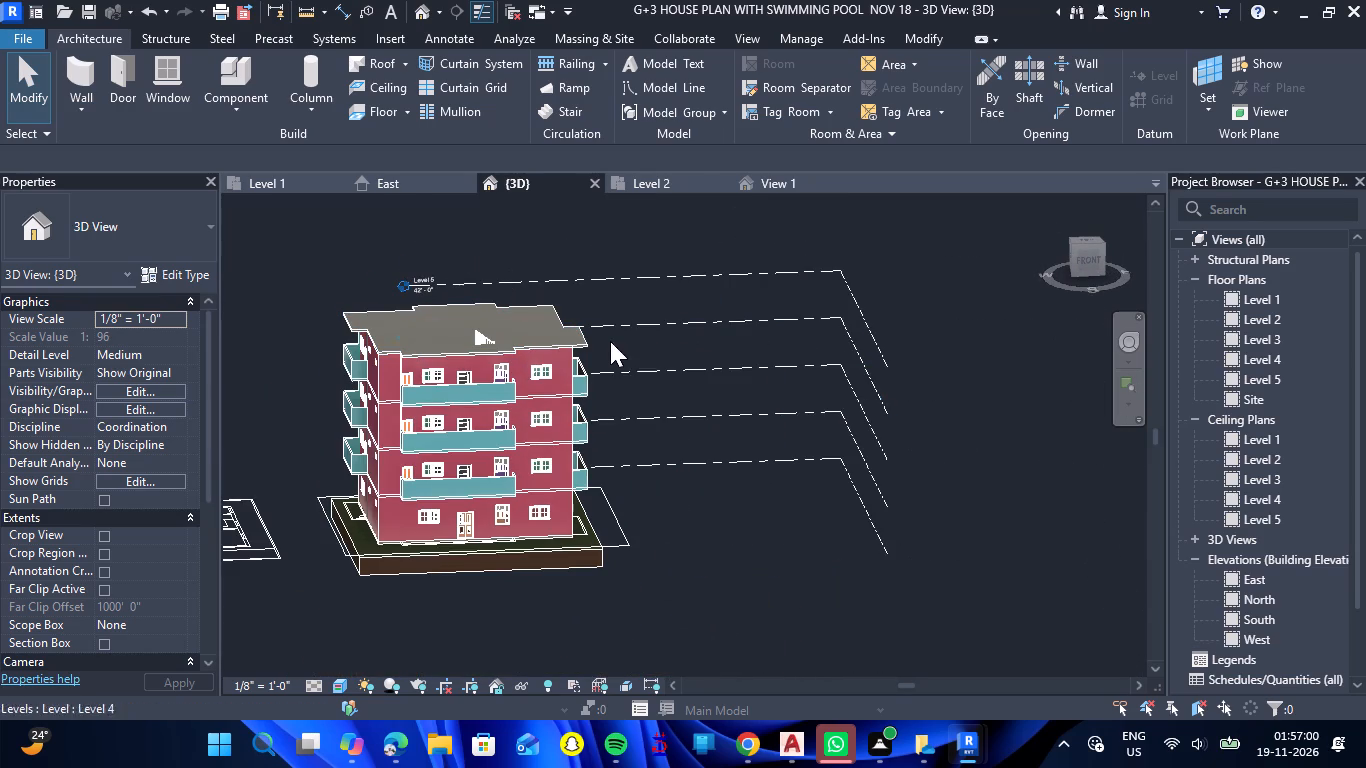
right_click_drag(694, 520, 554, 519, "shift")
left_click_drag(694, 520, 554, 519, "shift")
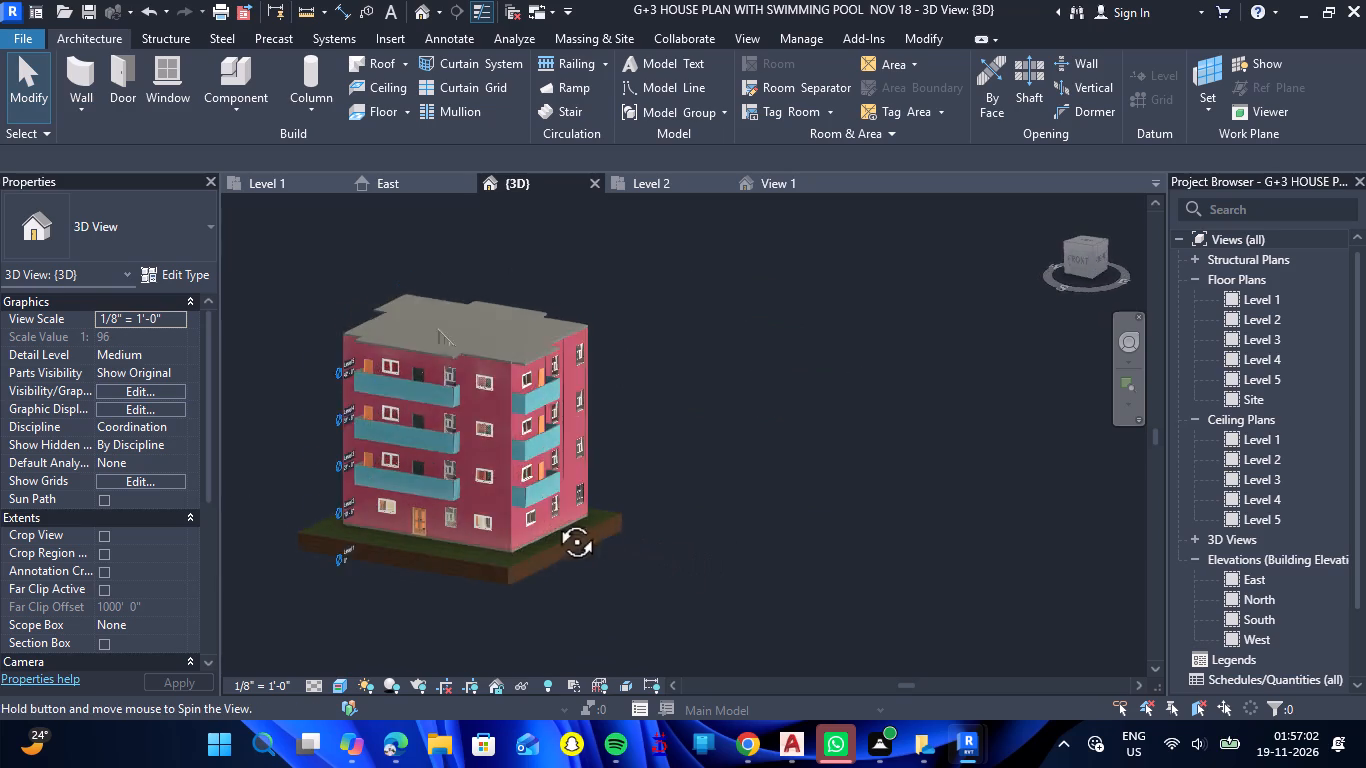
left_click_drag(554, 519, 473, 532, "shift")
right_click_drag(554, 519, 471, 527, "shift")
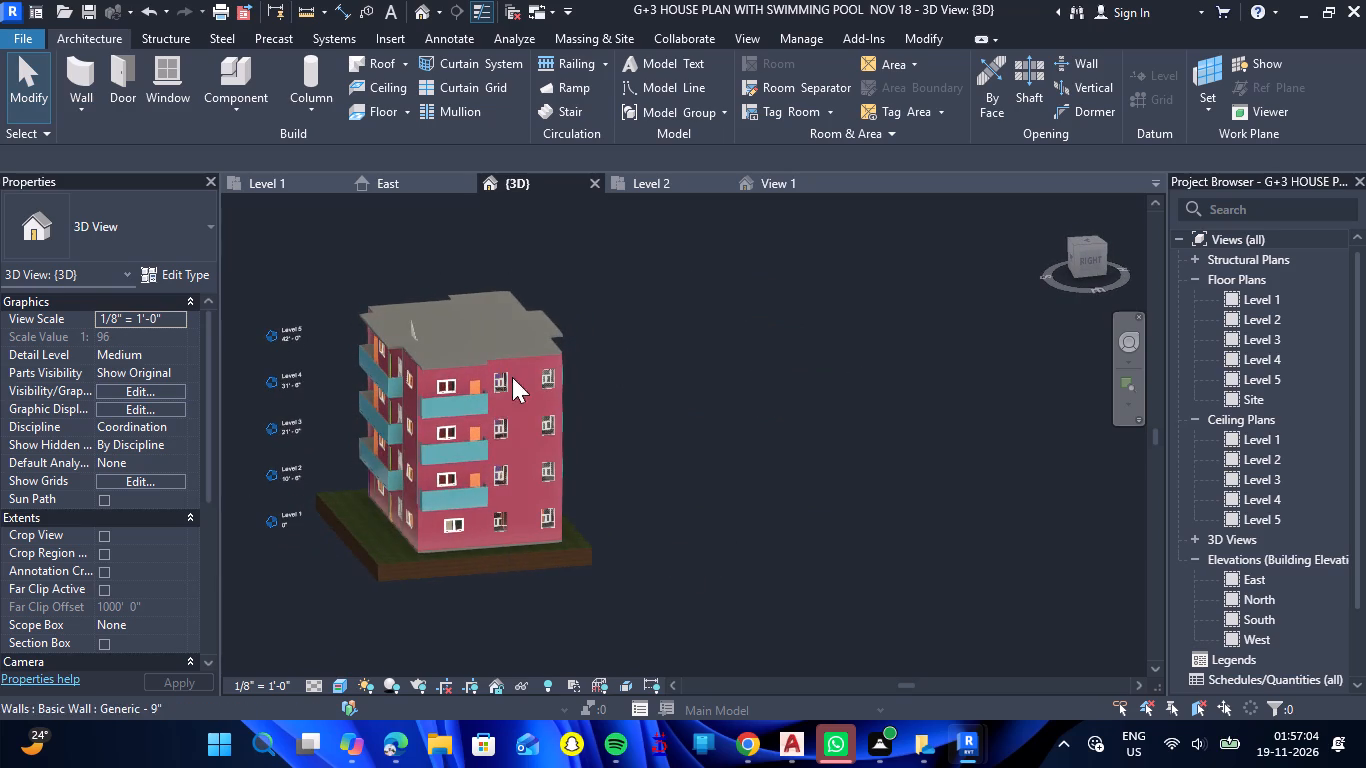
scroll(542, 341, "up", 8)
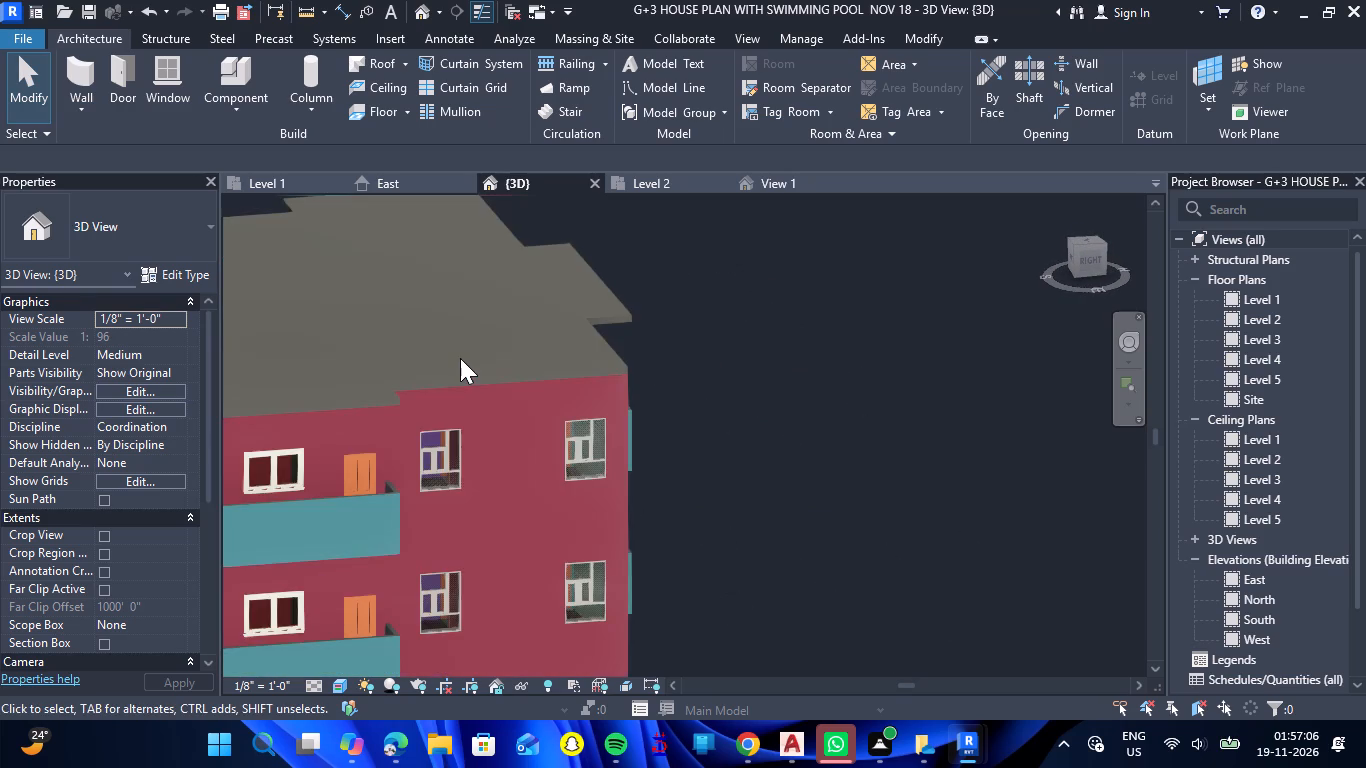
Open the Level 5 floor plan.
scroll(460, 358, "down", 3)
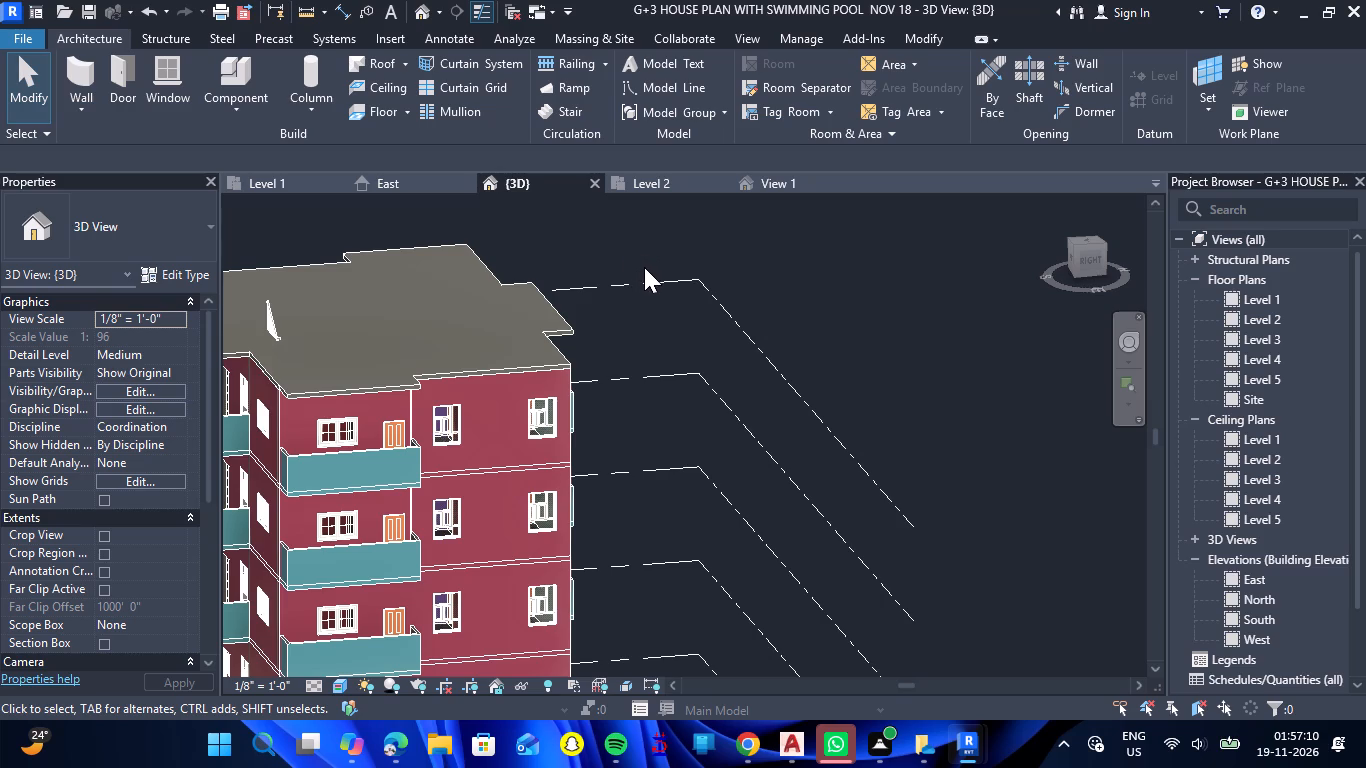
left_click(1262, 382)
left_click(1262, 382)
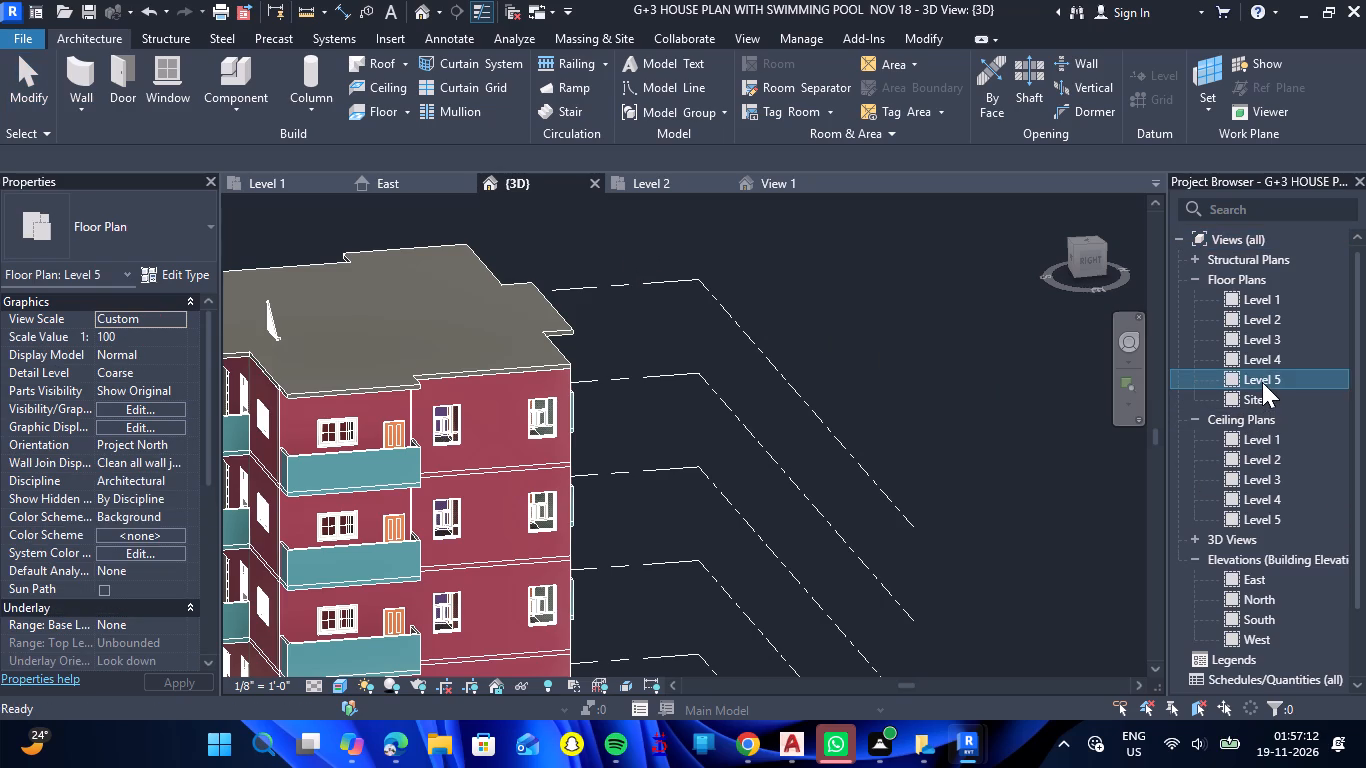
Examine the stair railing inside the slab outline and the slab's edges on the Level 5 plan.
scroll(542, 467, "up", 4)
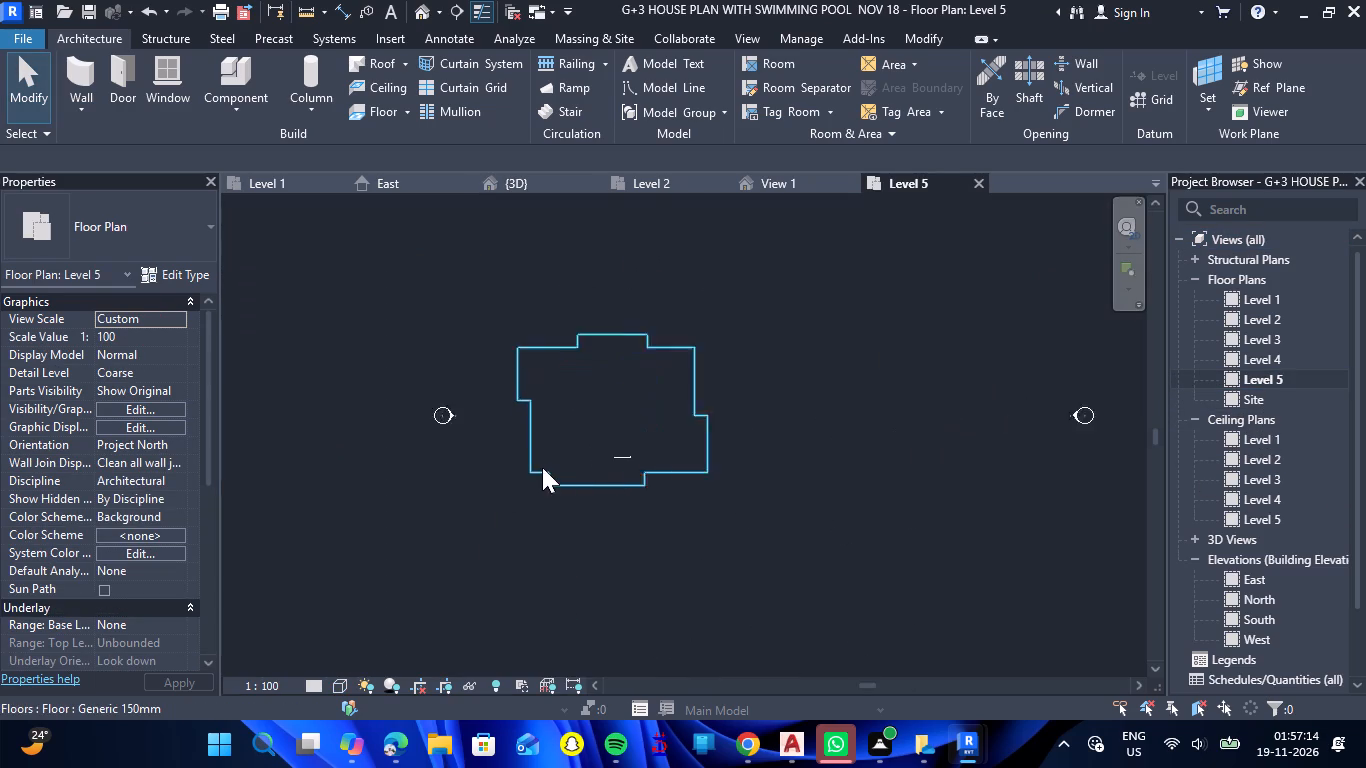
scroll(542, 467, "up", 7)
scroll(808, 428, "up", 3)
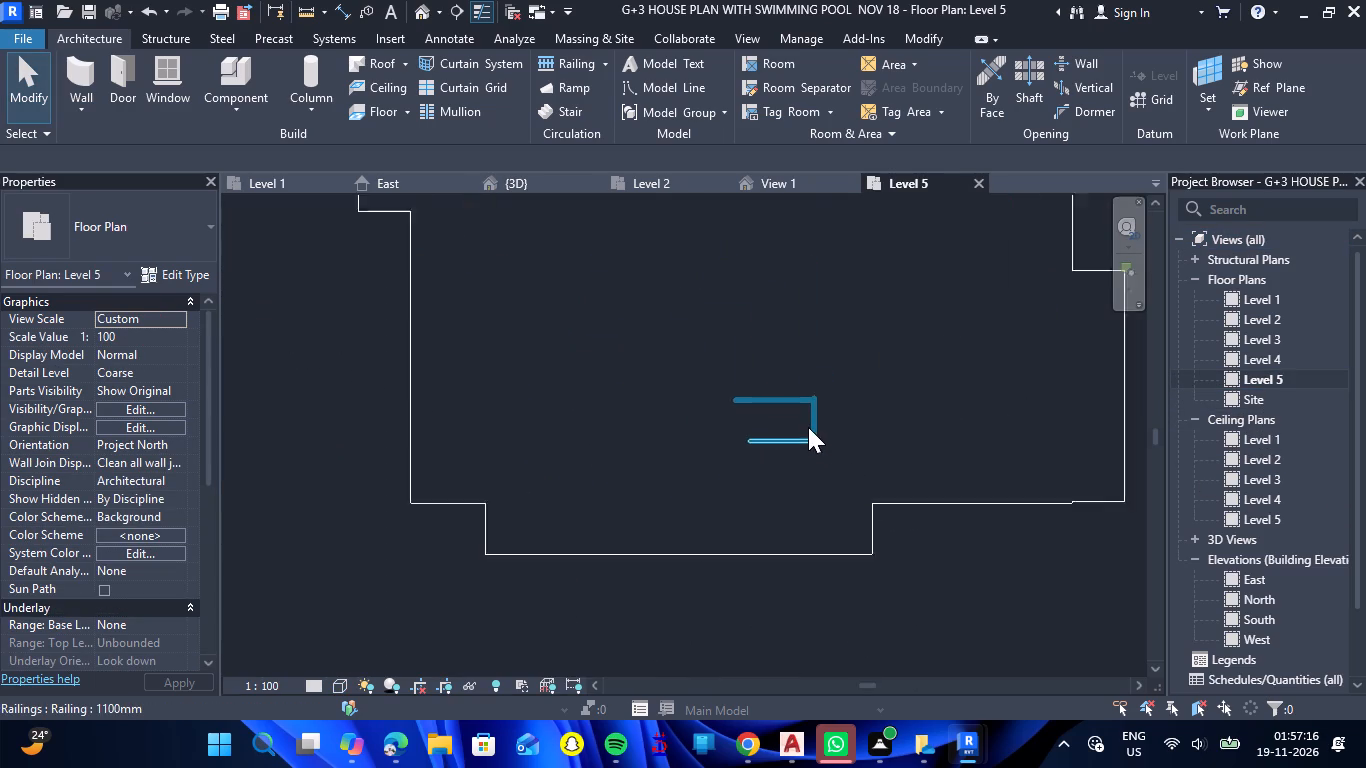
scroll(808, 427, "up", 7)
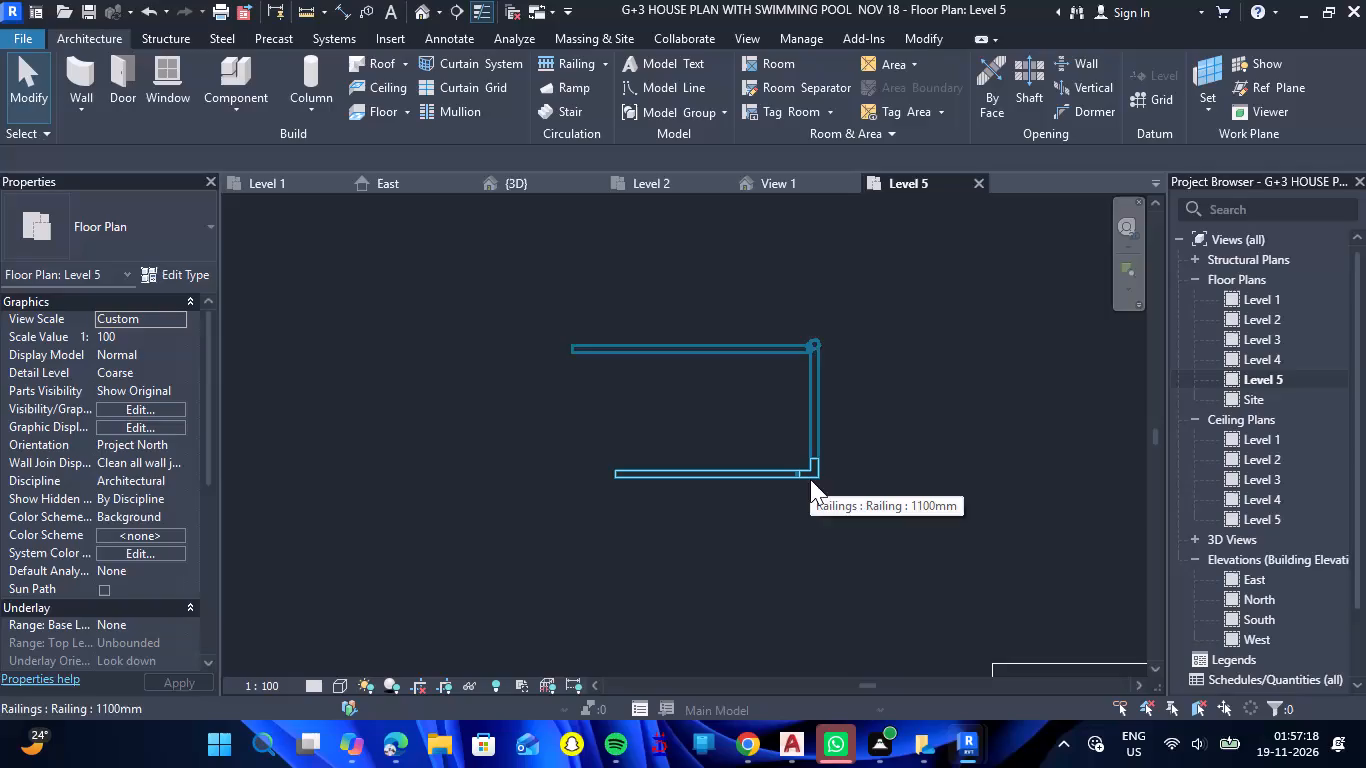
scroll(833, 443, "down", 13)
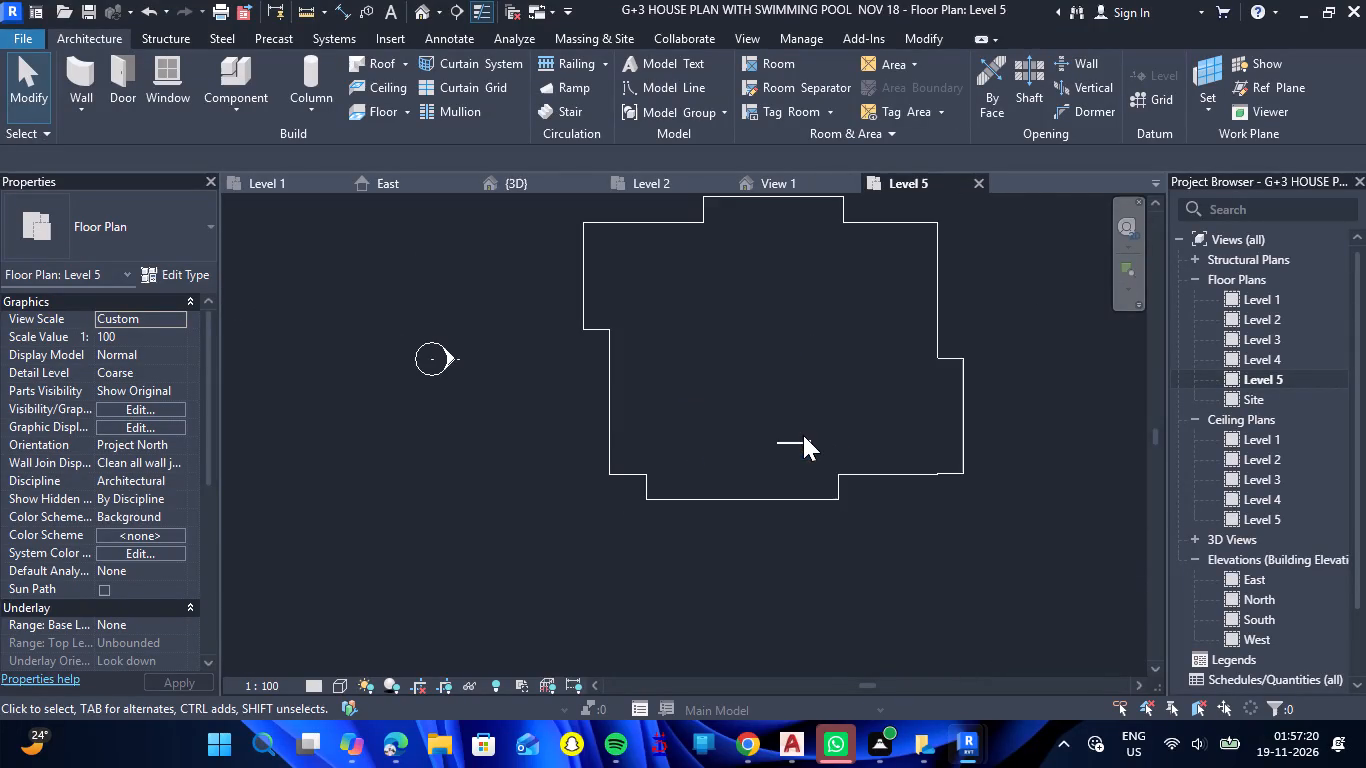
scroll(597, 397, "down", 3)
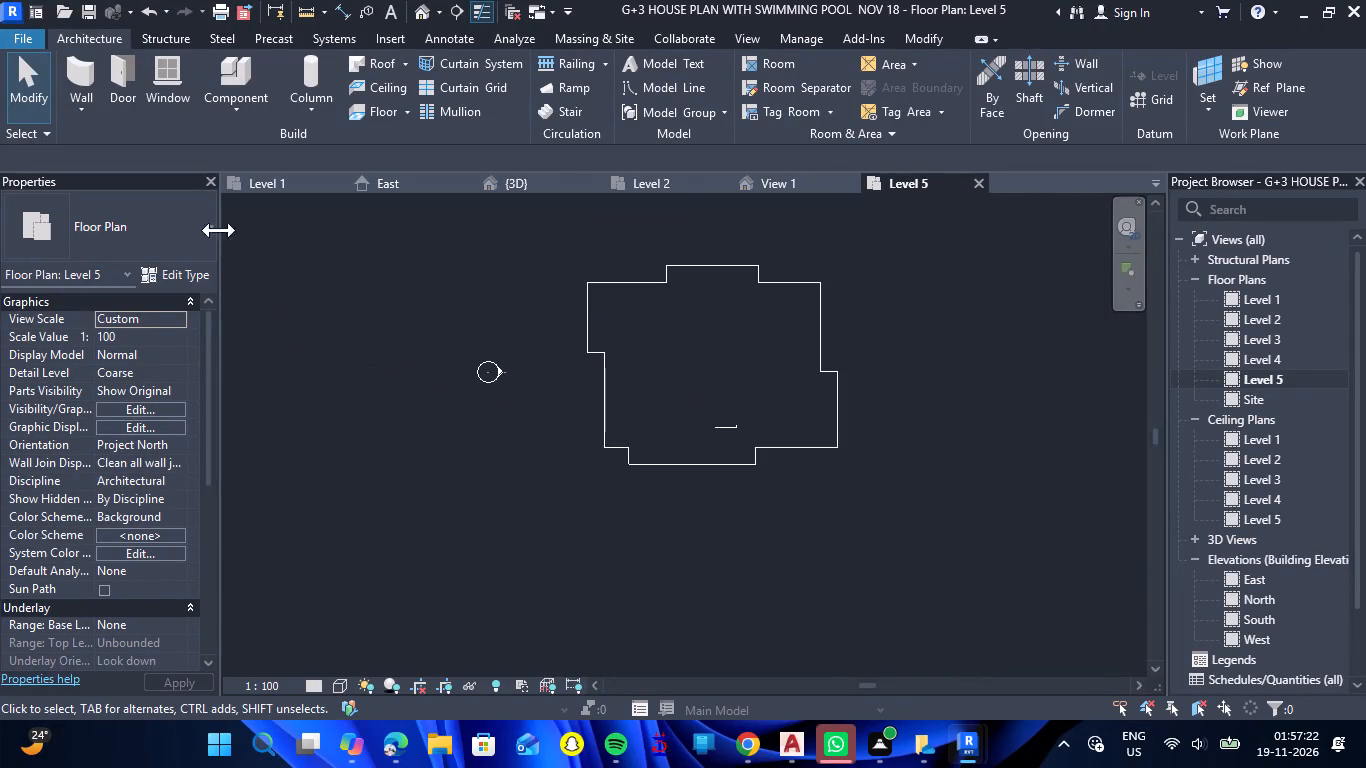
With Generic - 4" walls at 4' unconnected height, draw the first parapet about 13'-8" down the slab's west edge from its northwest corner.
left_click(94, 79)
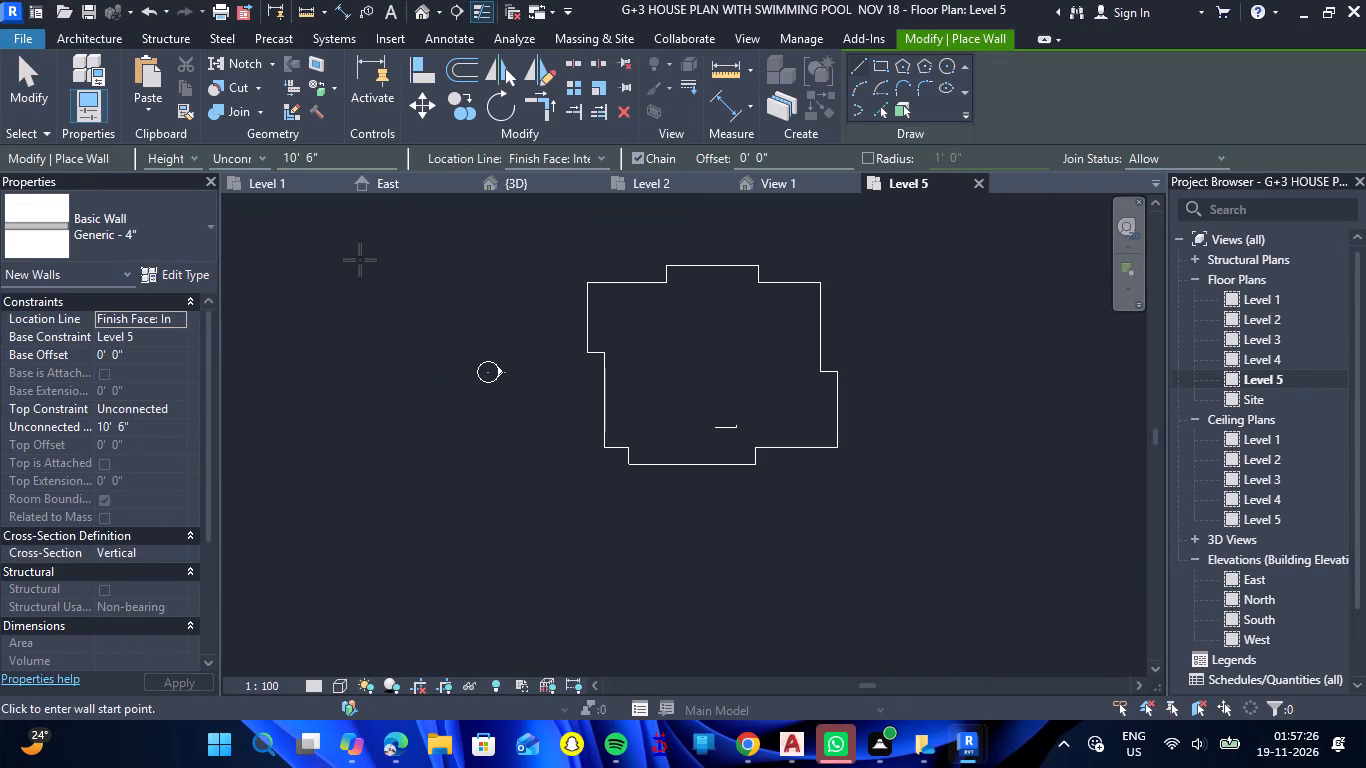
left_click(149, 420)
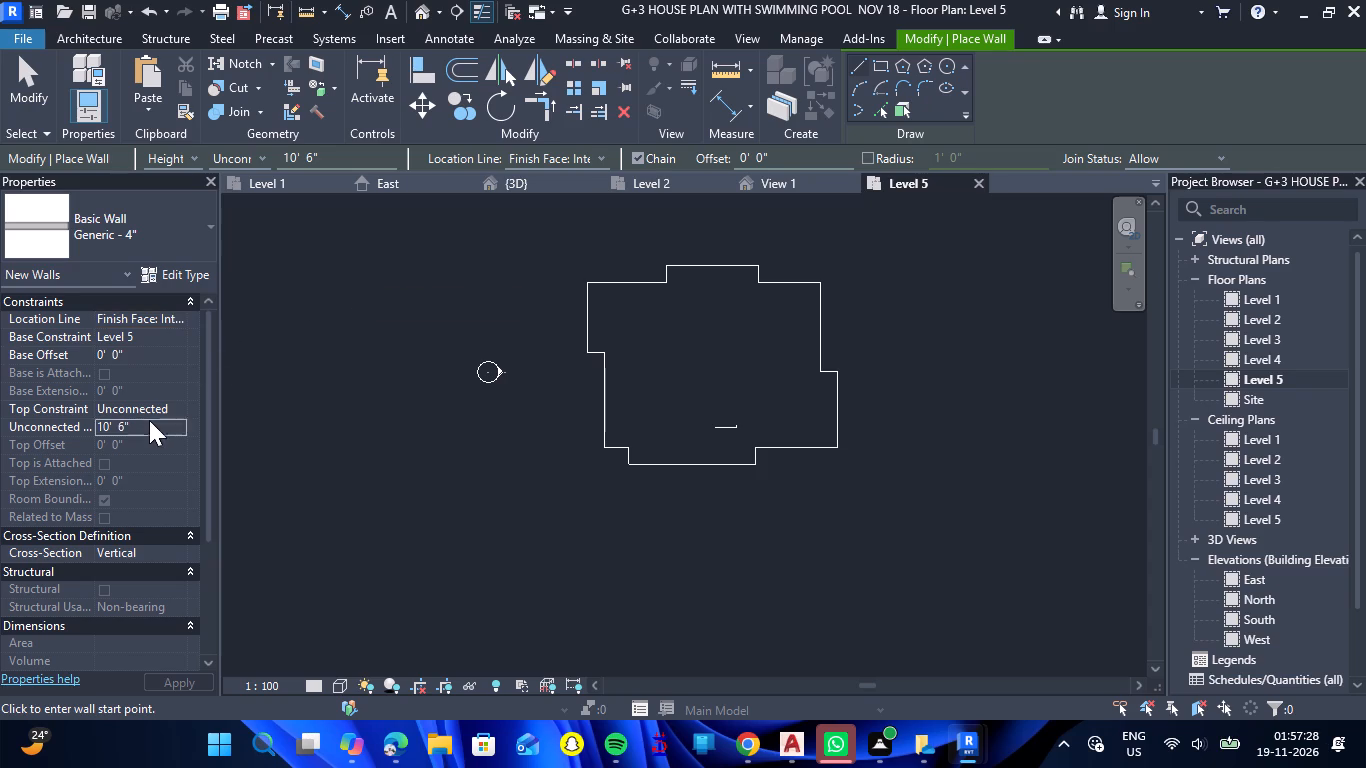
type("4'")
key("Return")
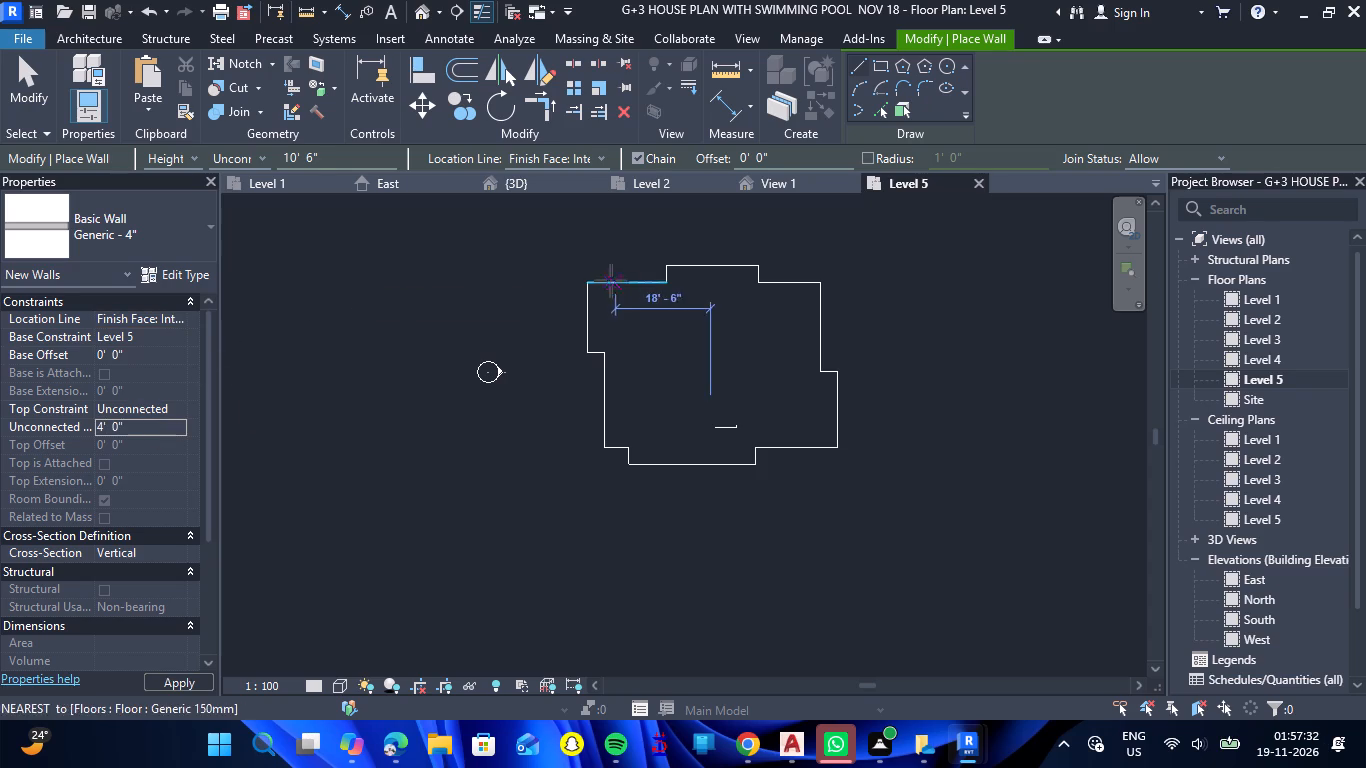
scroll(597, 270, "up", 11)
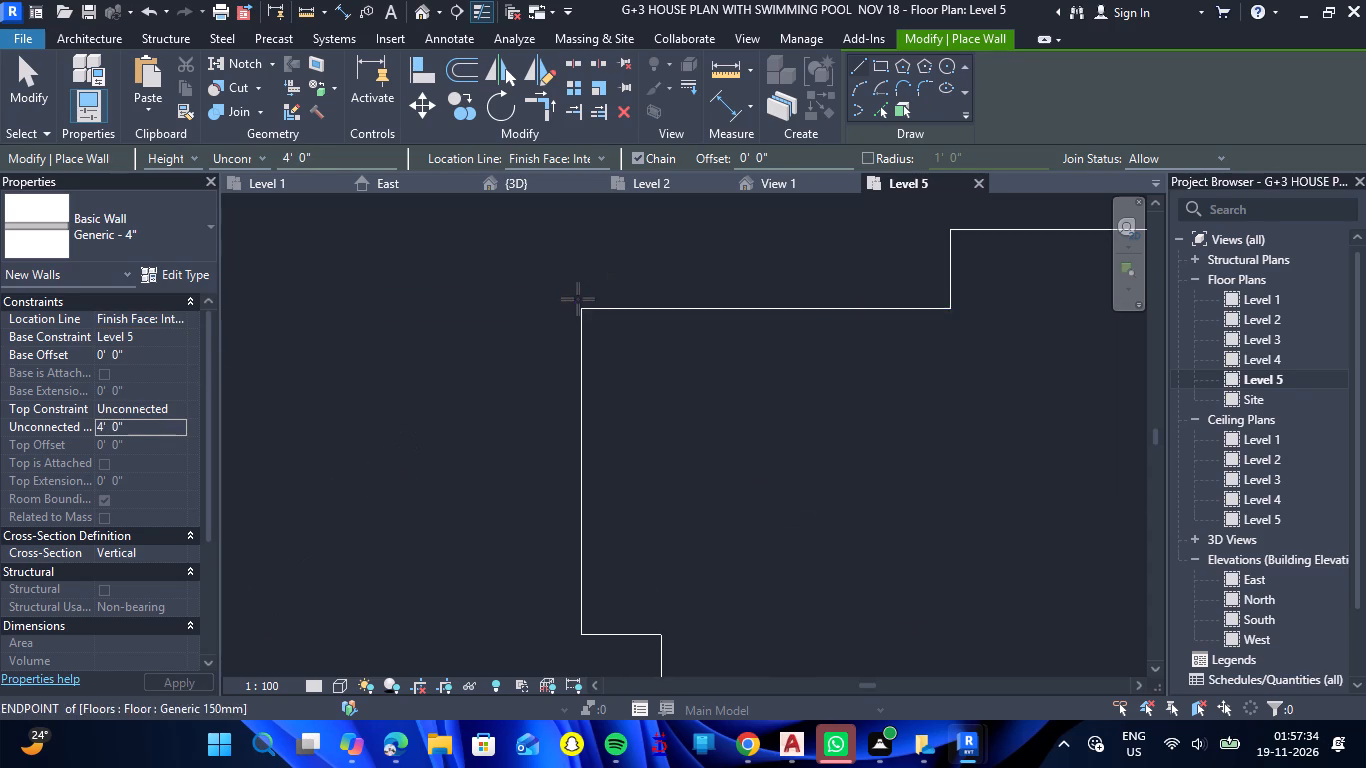
scroll(578, 299, "up", 4)
left_click(585, 319)
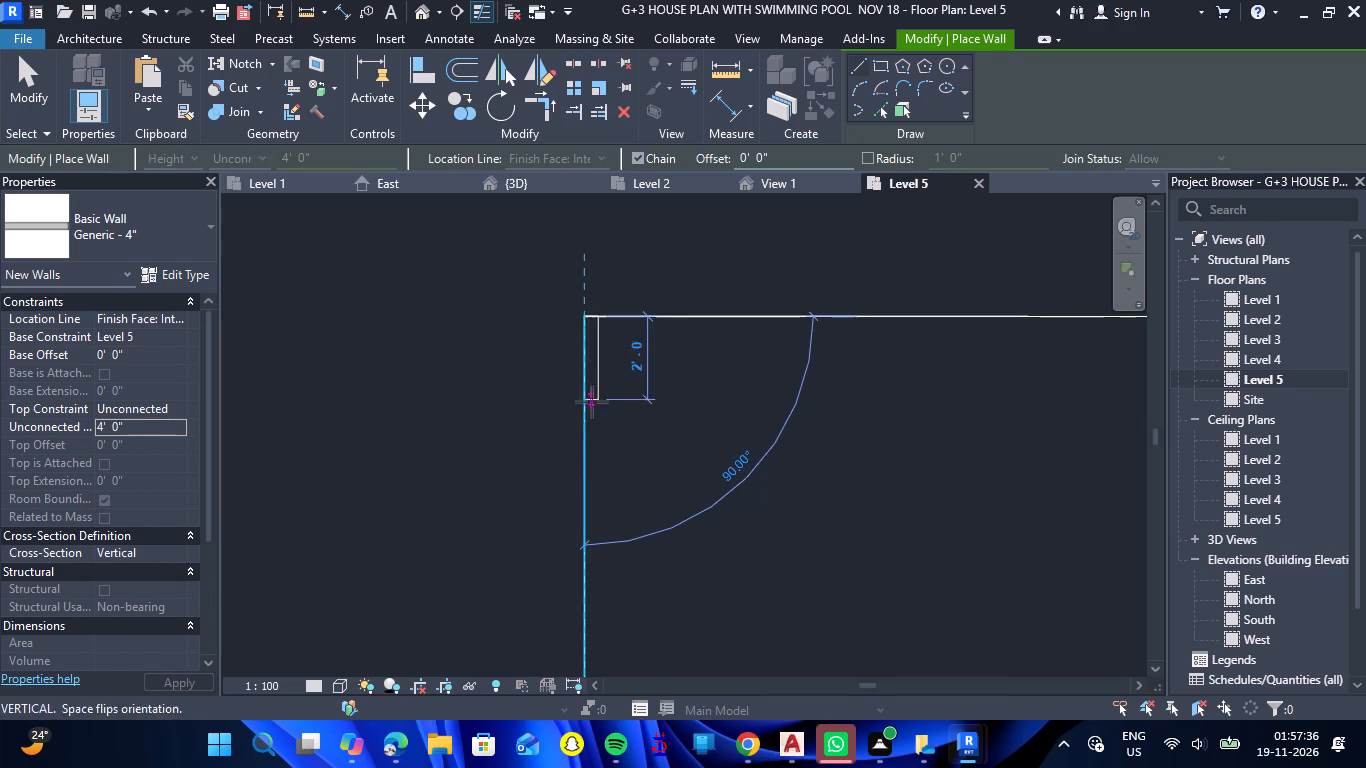
scroll(589, 408, "down", 13)
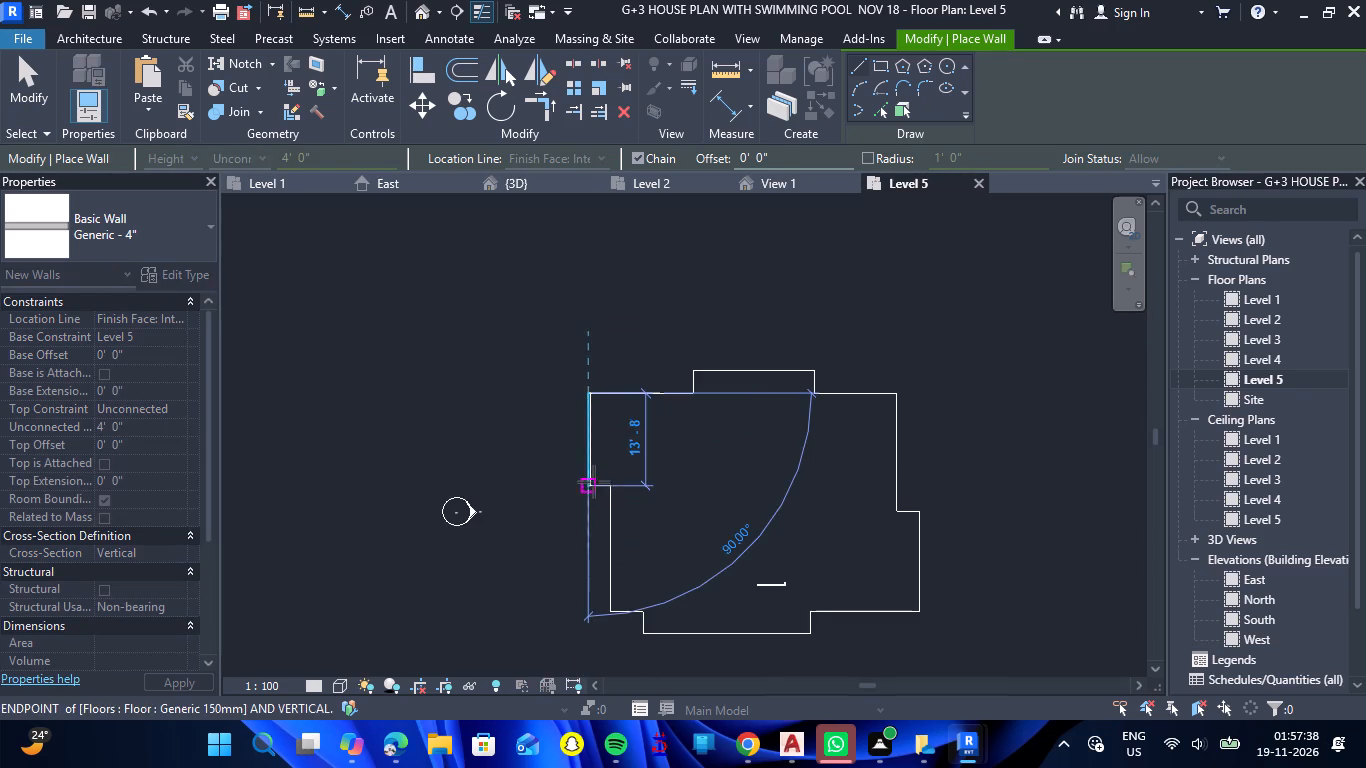
scroll(593, 482, "up", 20)
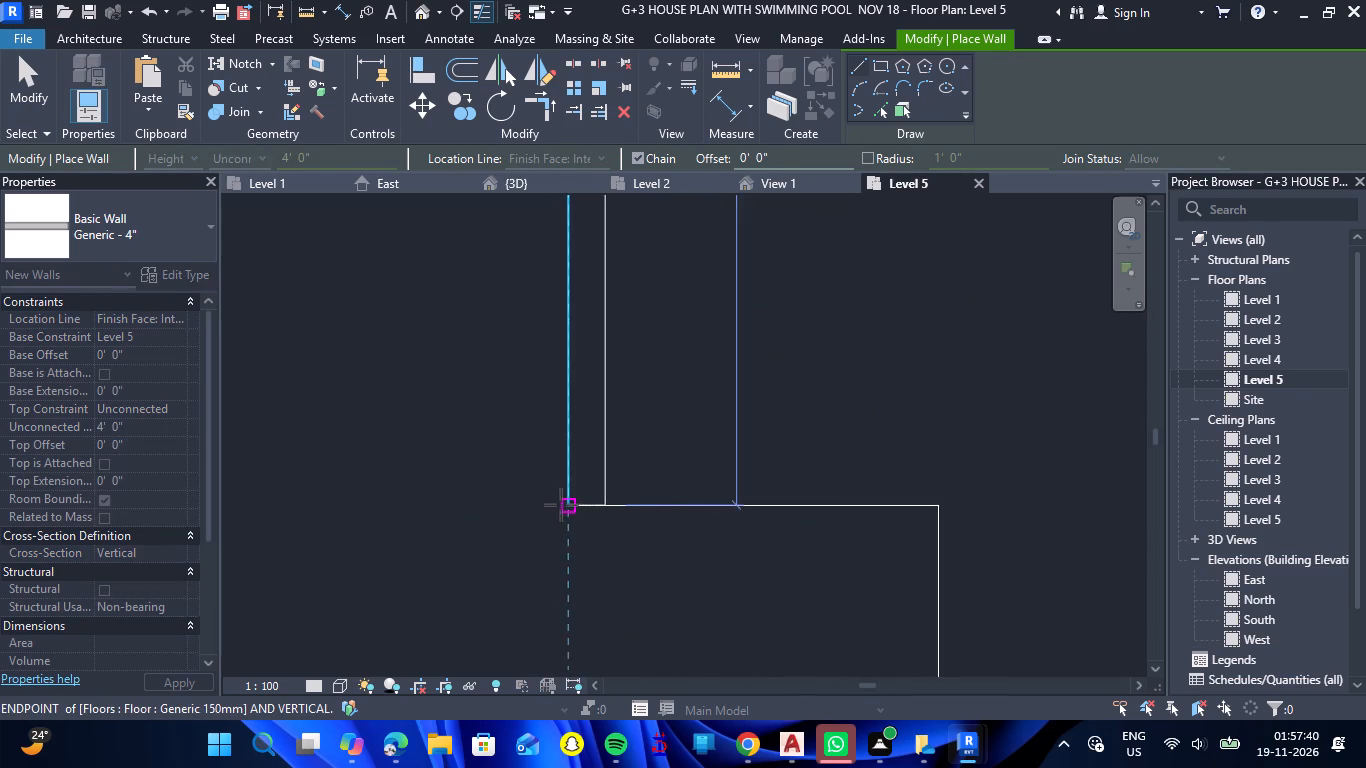
scroll(561, 505, "up", 7)
left_click(583, 506)
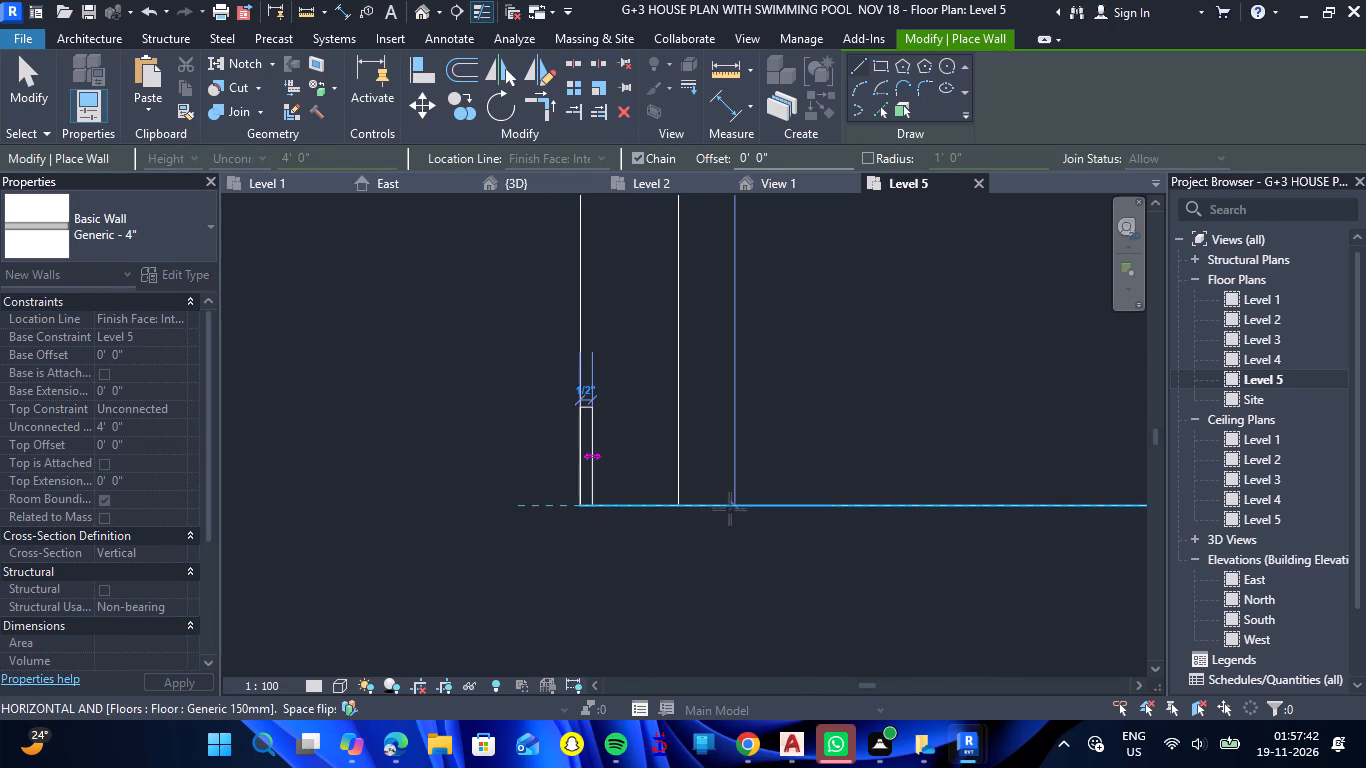
Continue the parapet east along the short return on the west side, and south along the recessed west edge to its corner.
scroll(743, 503, "down", 16)
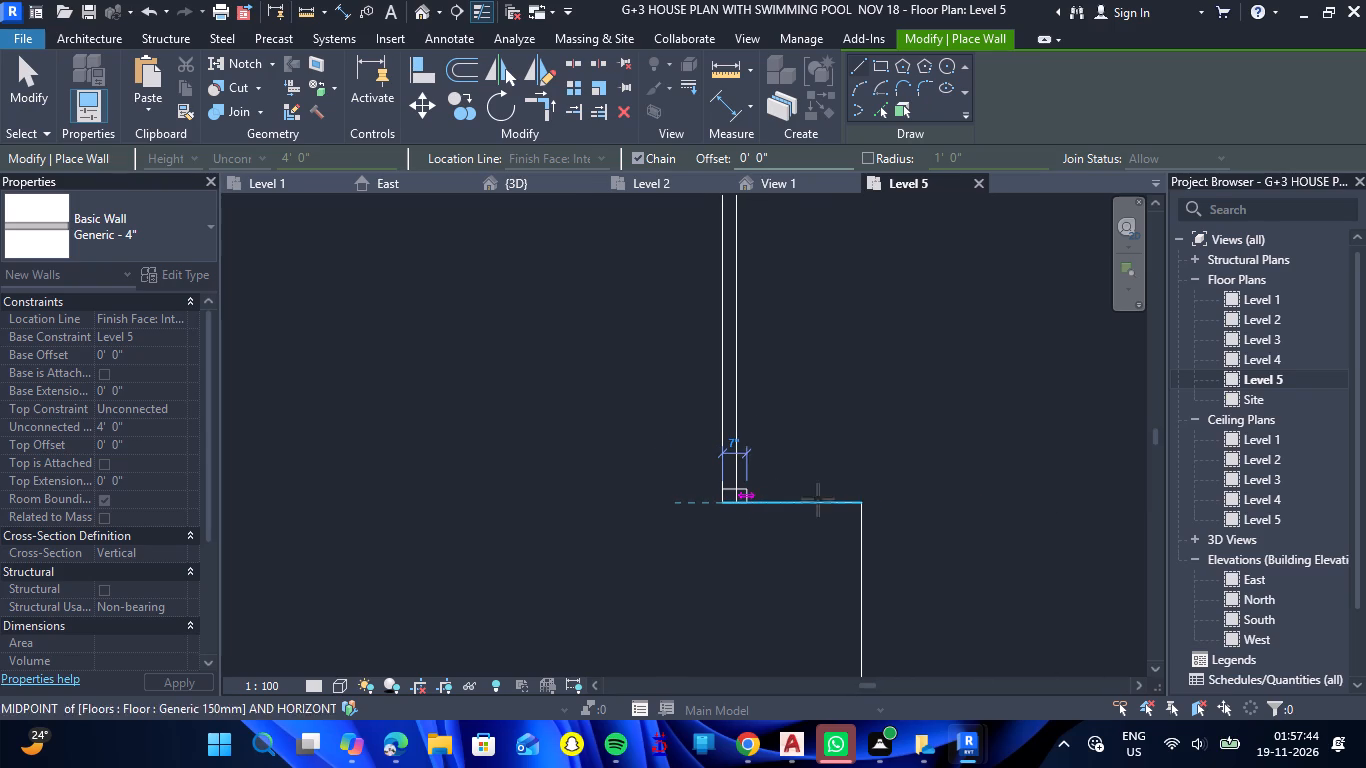
left_click(838, 502)
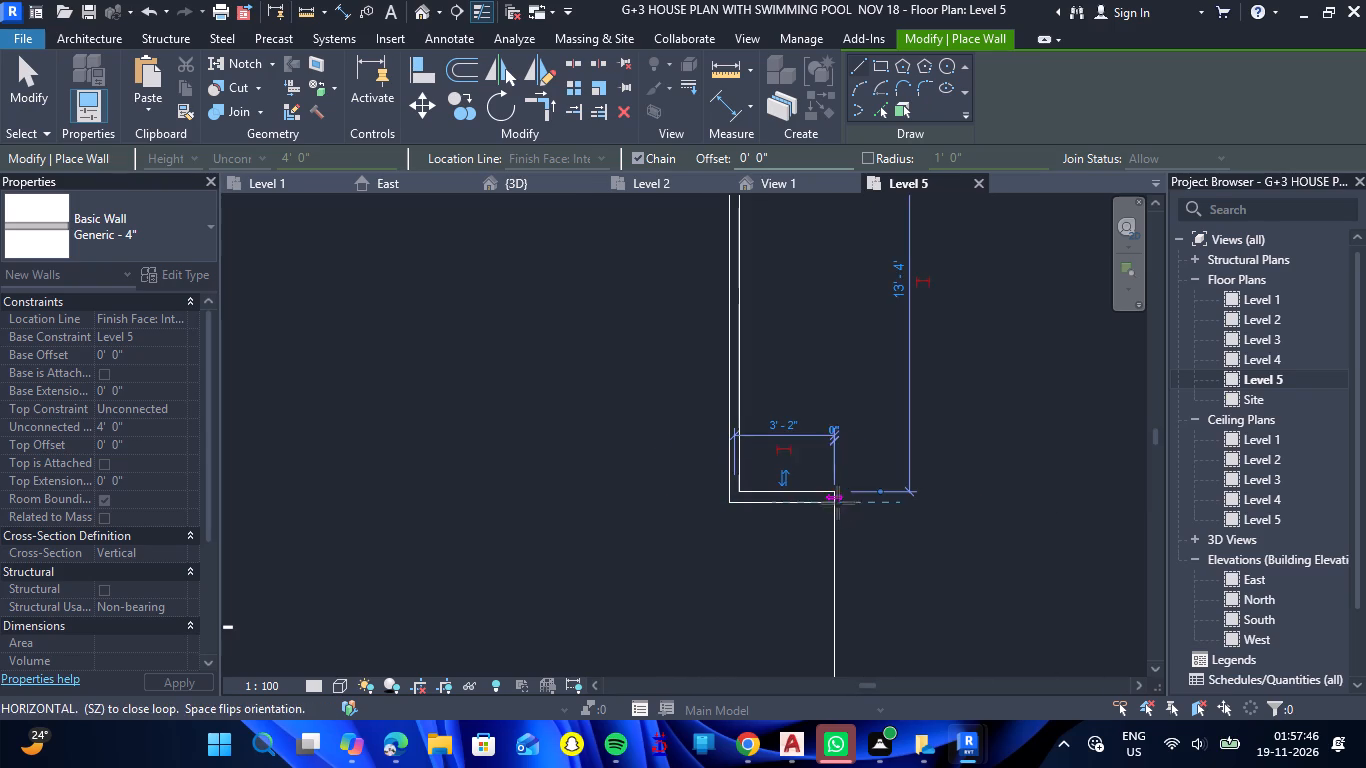
scroll(837, 569, "down", 7)
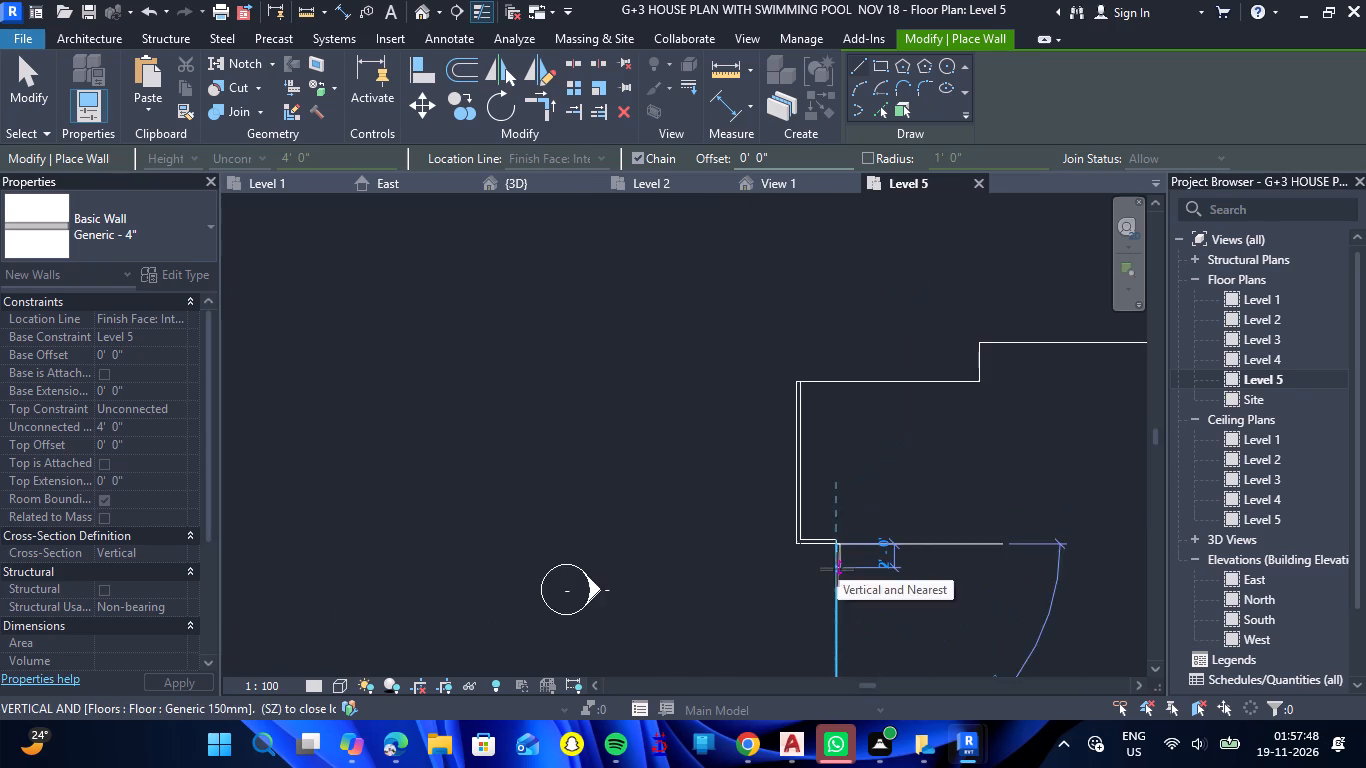
scroll(837, 569, "down", 11)
scroll(839, 617, "up", 10)
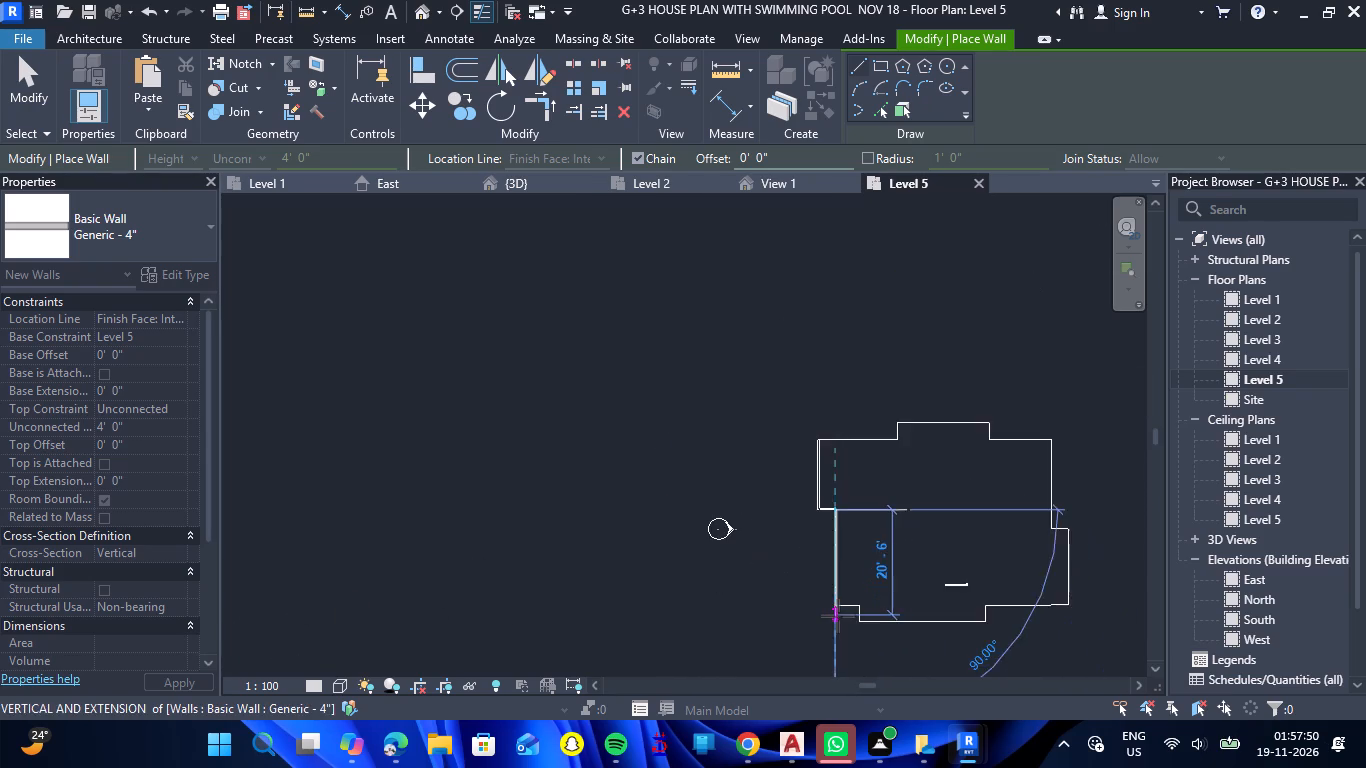
scroll(838, 616, "up", 16)
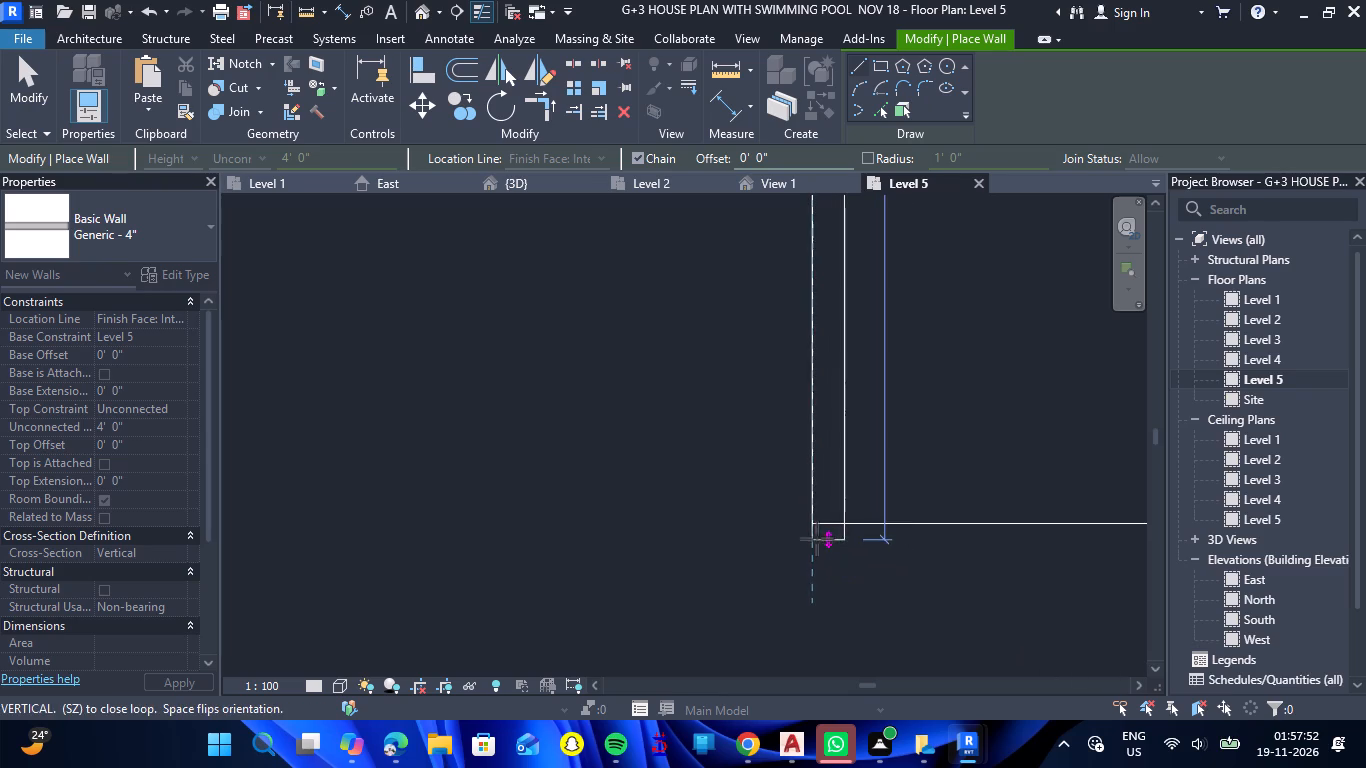
left_click(815, 524)
Continue the parapet around the southwest step, with a leg about 3'-3" south, and east along the full projecting south edge.
scroll(920, 528, "down", 7)
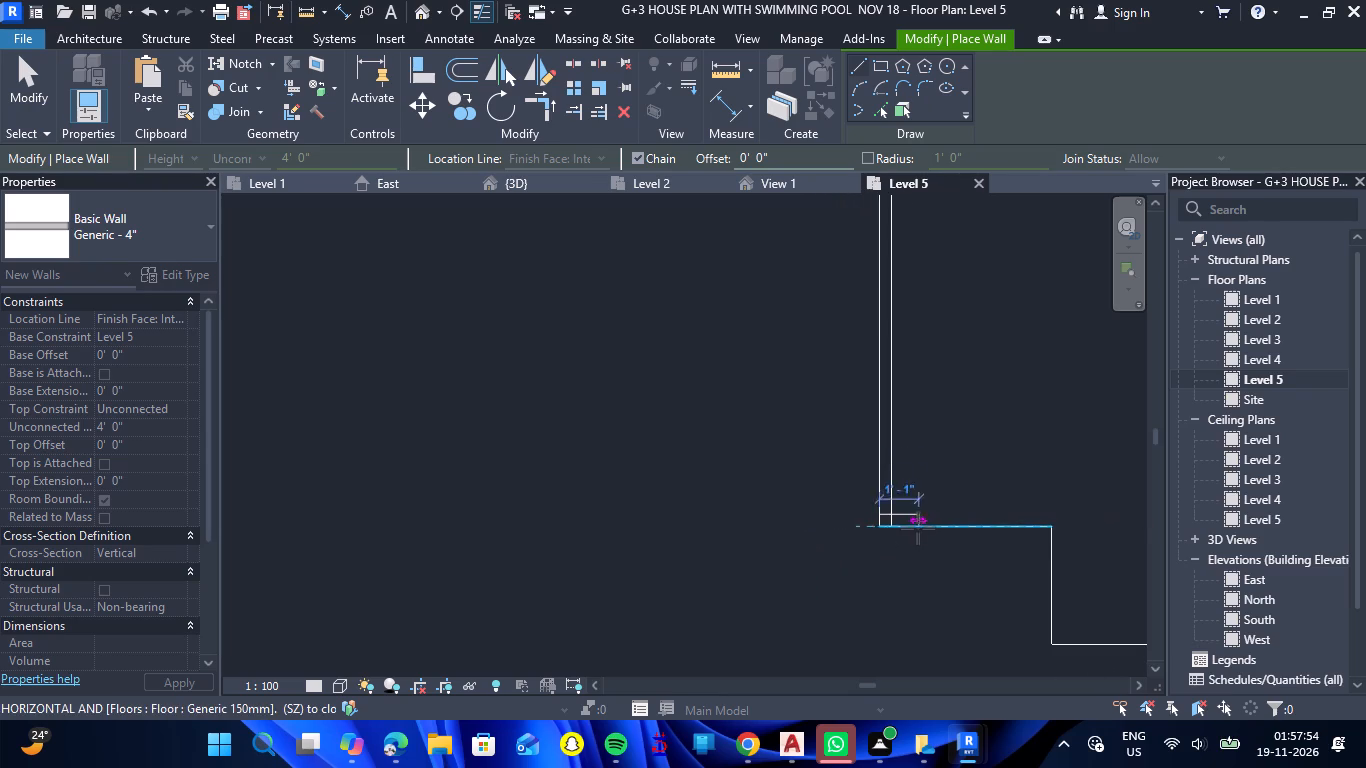
scroll(917, 528, "down", 3)
left_click(1005, 526)
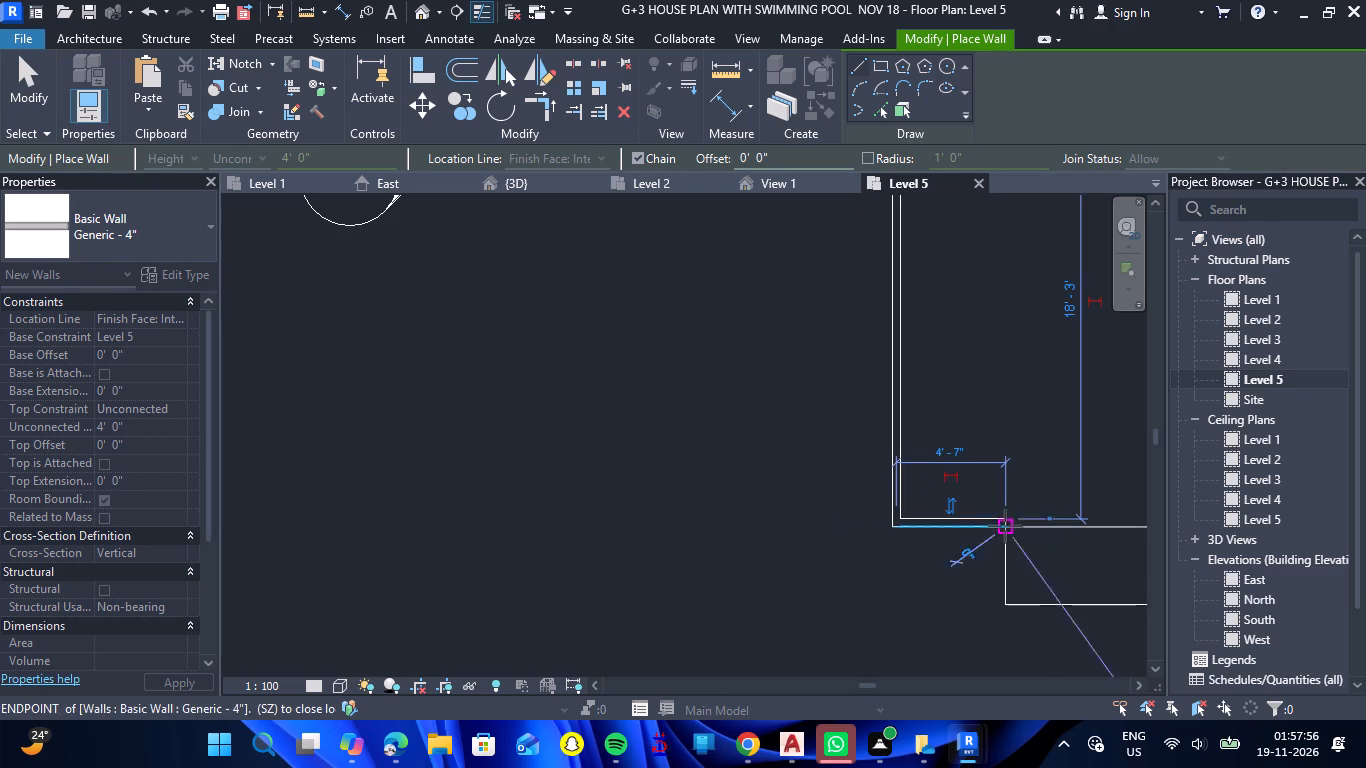
left_click(1009, 608)
scroll(1031, 600, "down", 7)
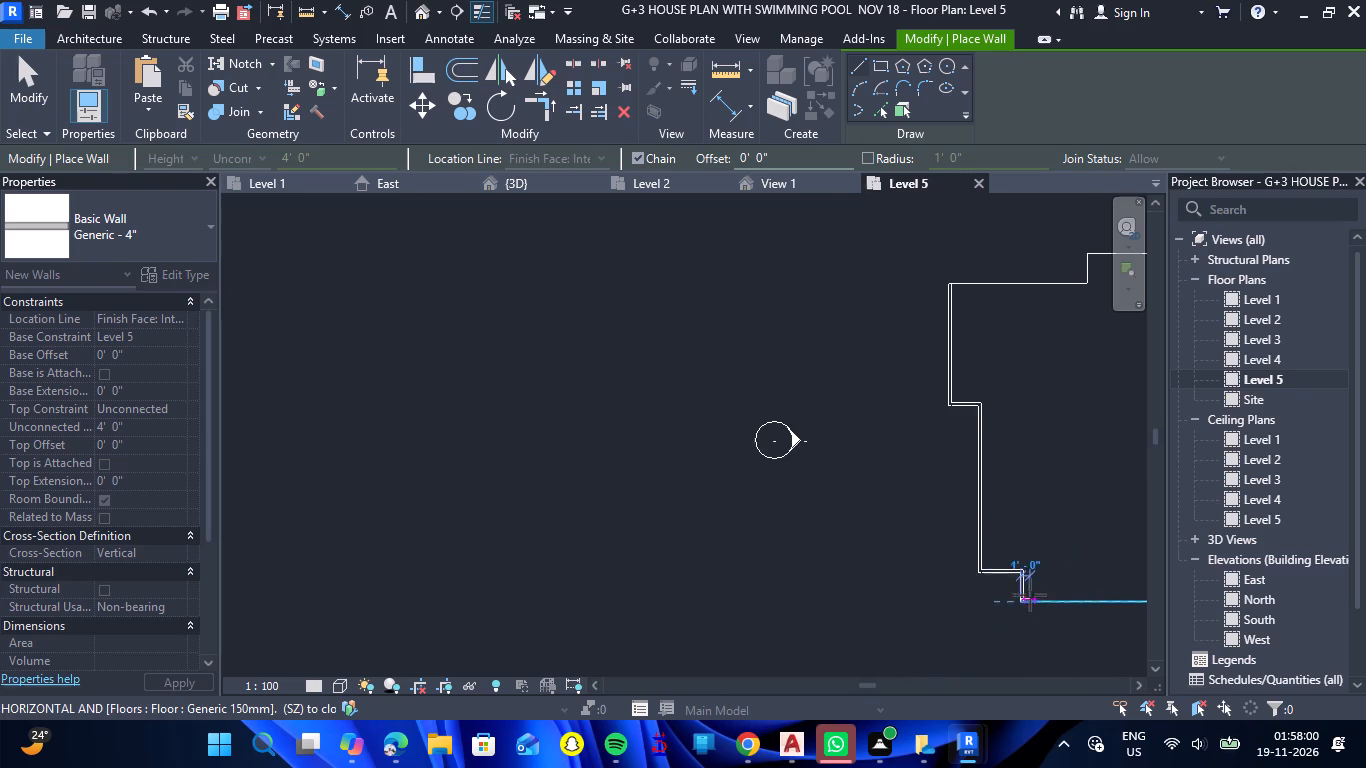
scroll(854, 561, "down", 7)
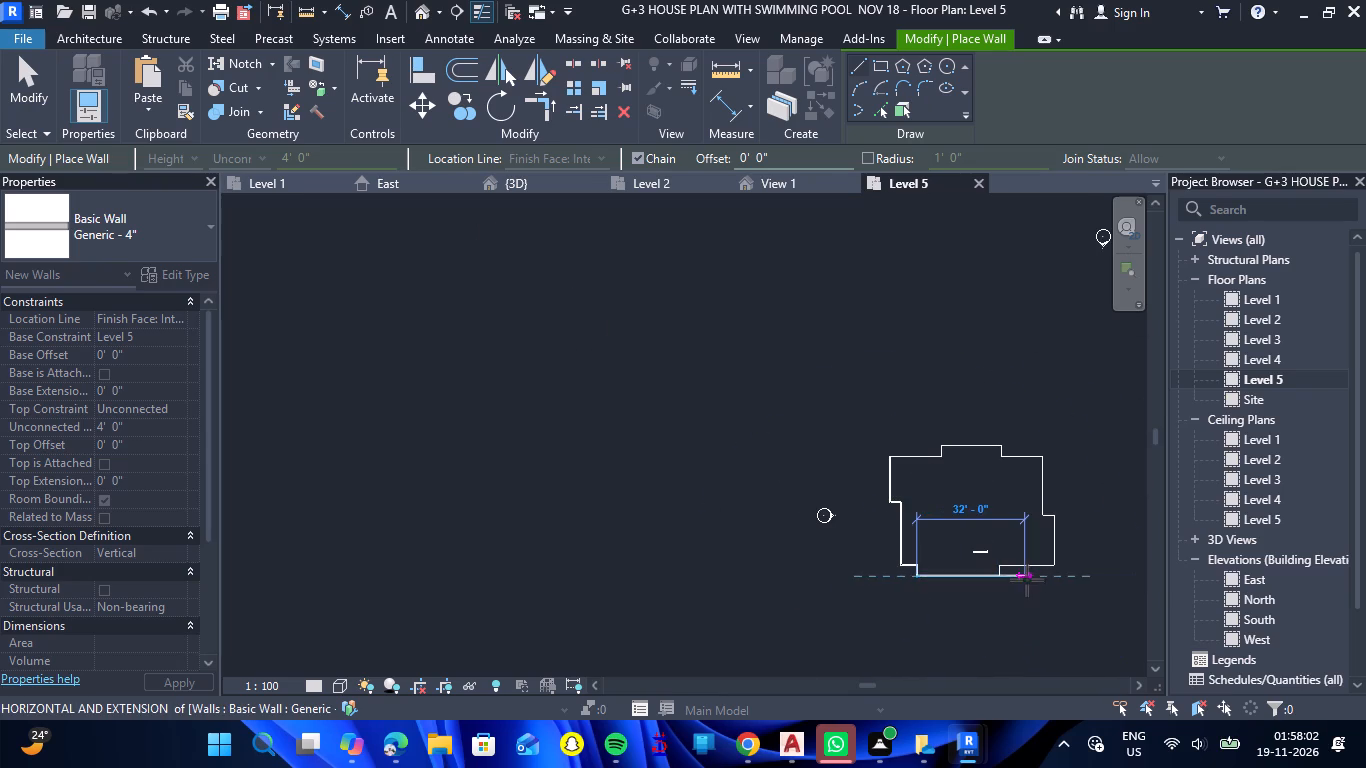
scroll(1022, 580, "up", 13)
scroll(886, 551, "up", 7)
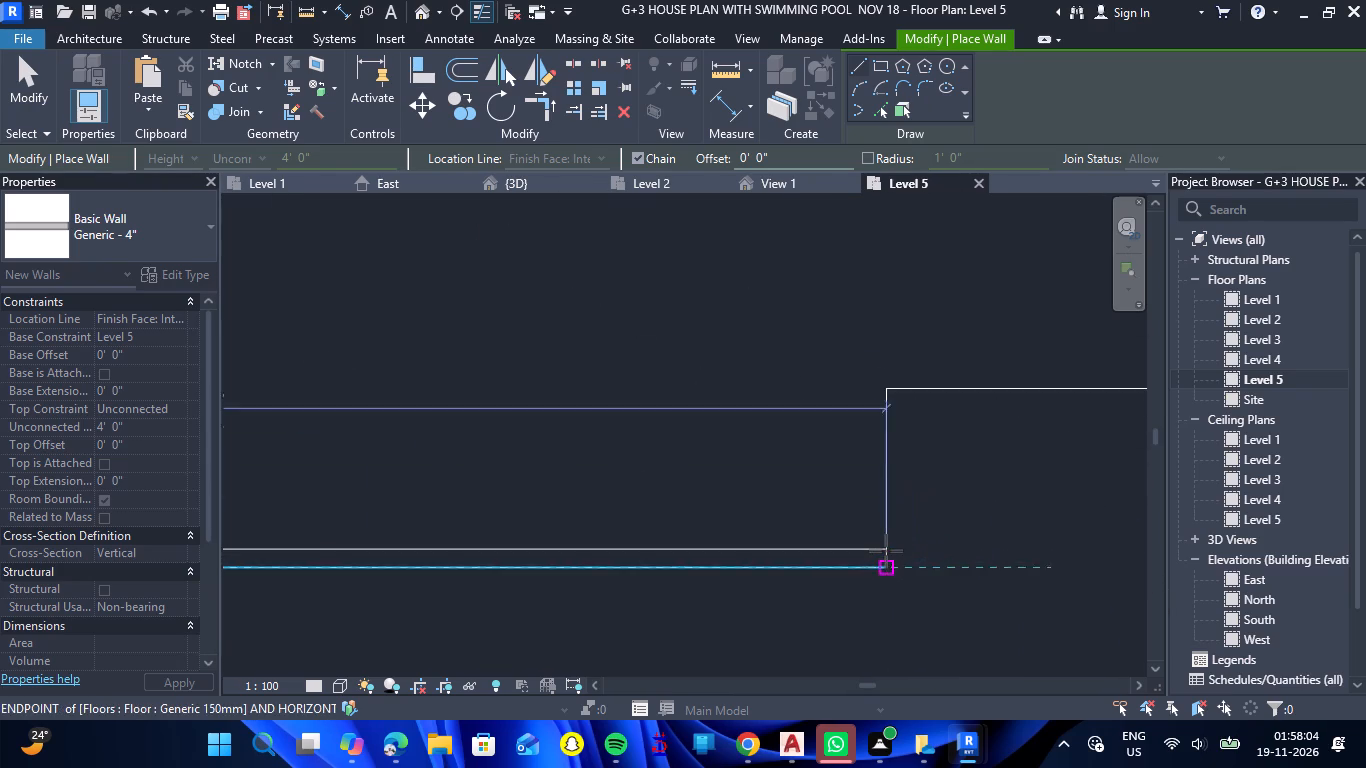
scroll(886, 551, "up", 4)
left_click(886, 578)
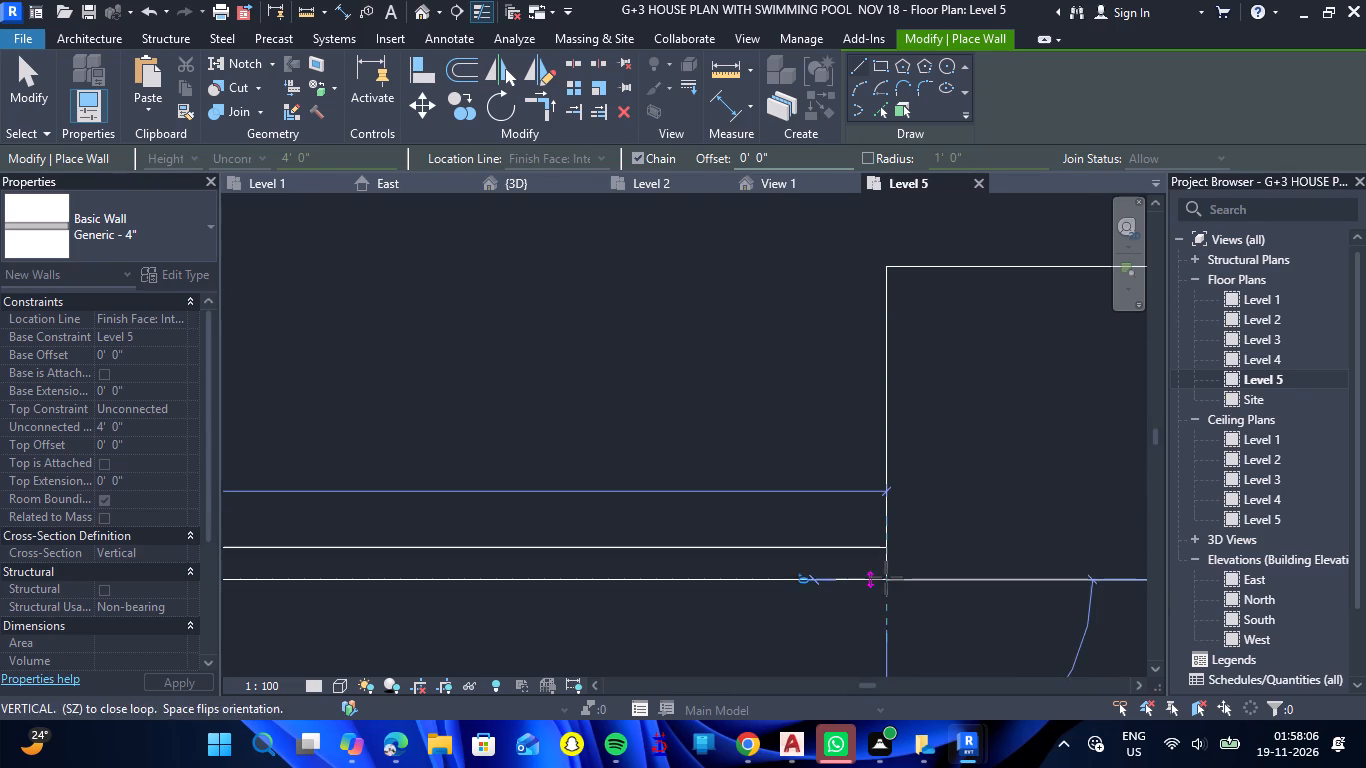
Continue the parapet about 3'-3" north at the projection's east end and east along the recessed south edge to the small jog.
left_click(887, 271)
scroll(913, 391, "down", 7)
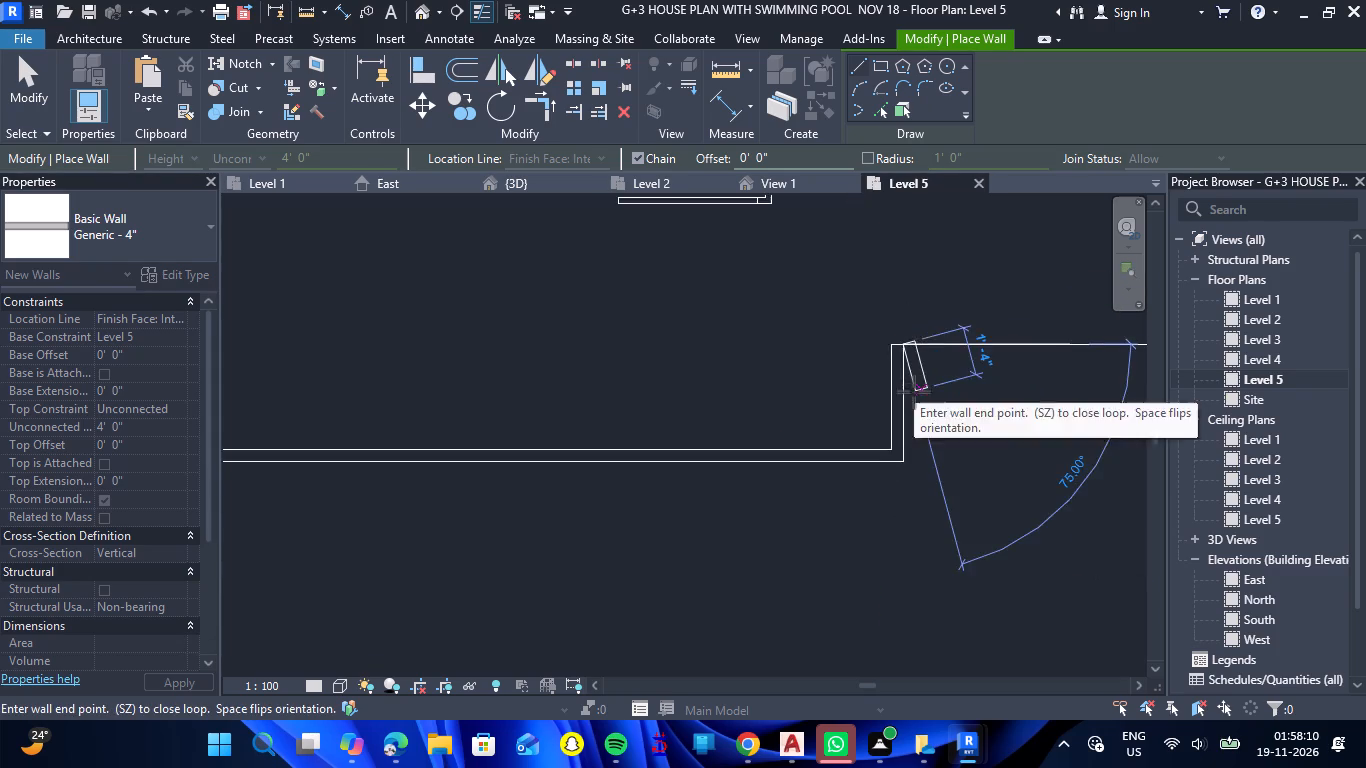
scroll(915, 390, "down", 11)
scroll(1042, 362, "up", 2)
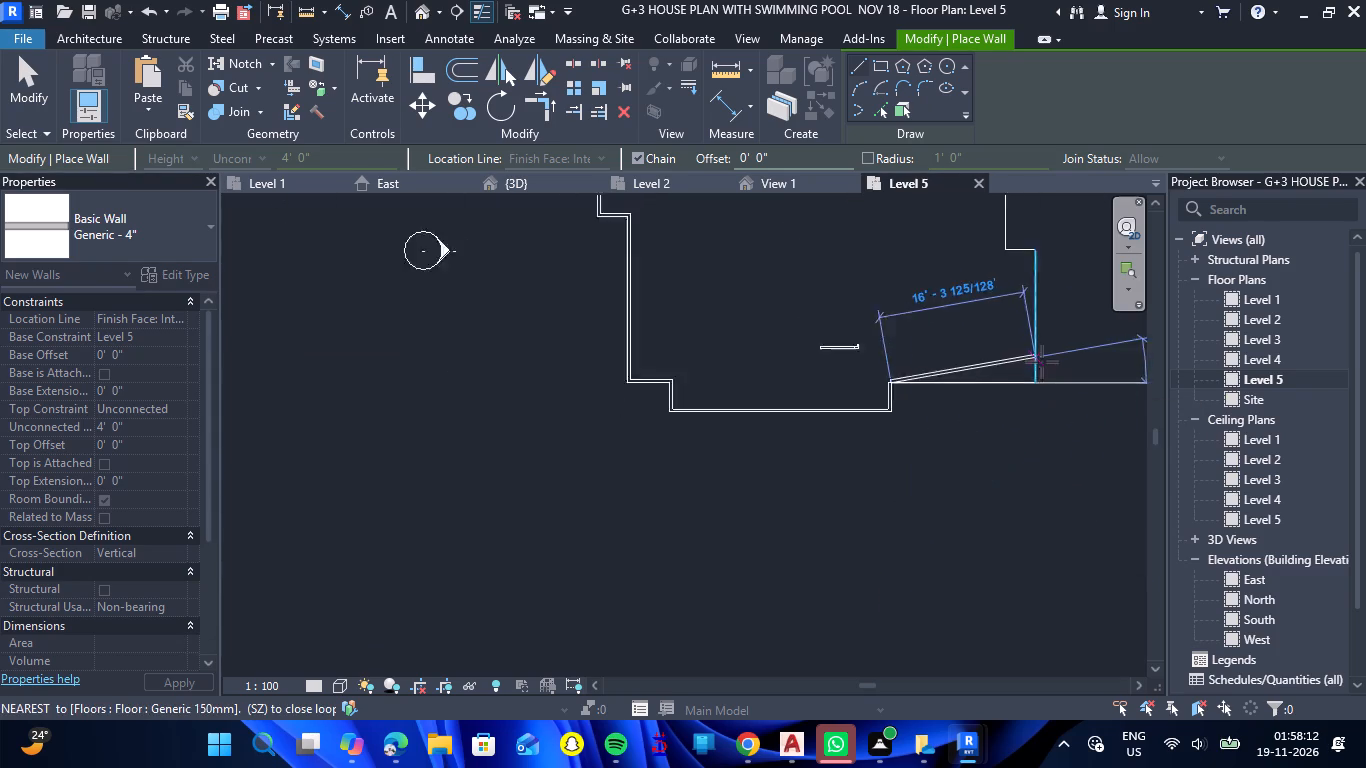
scroll(1042, 362, "up", 9)
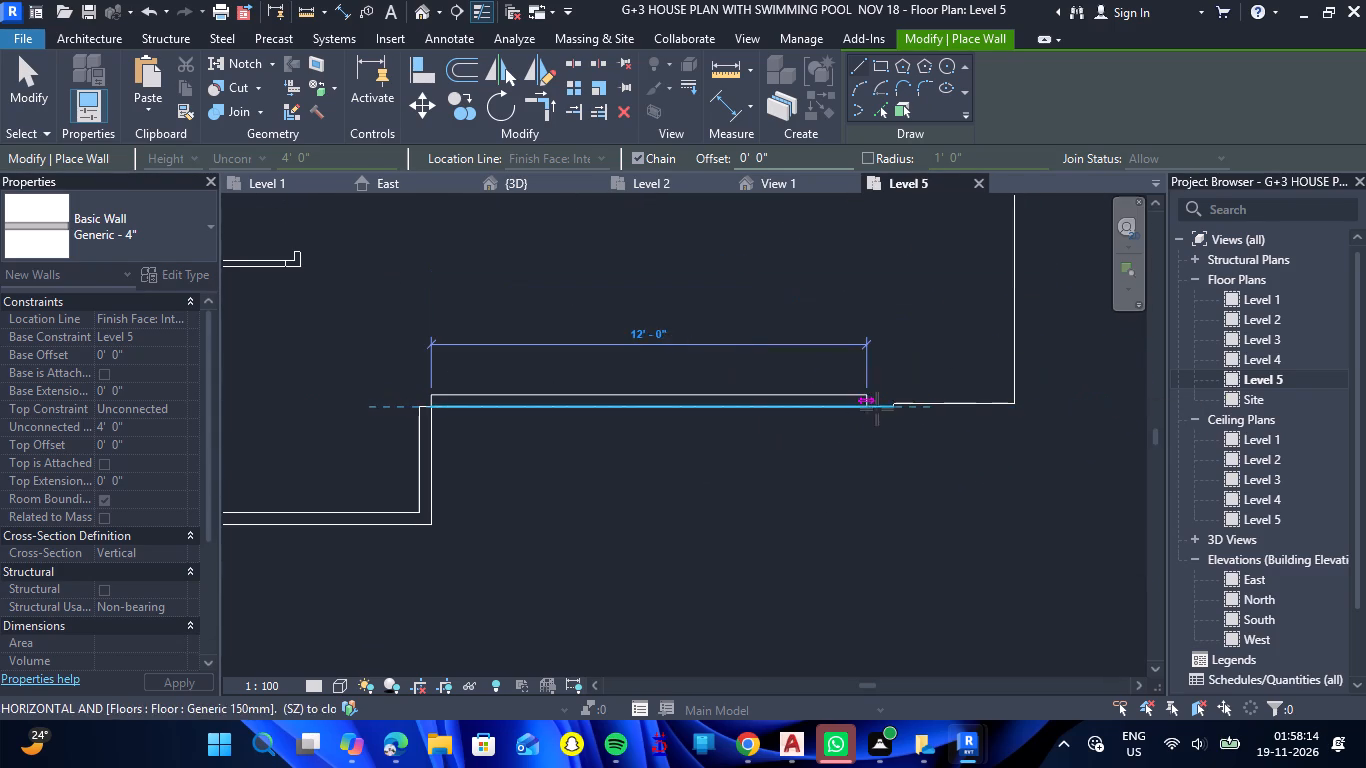
scroll(897, 408, "up", 14)
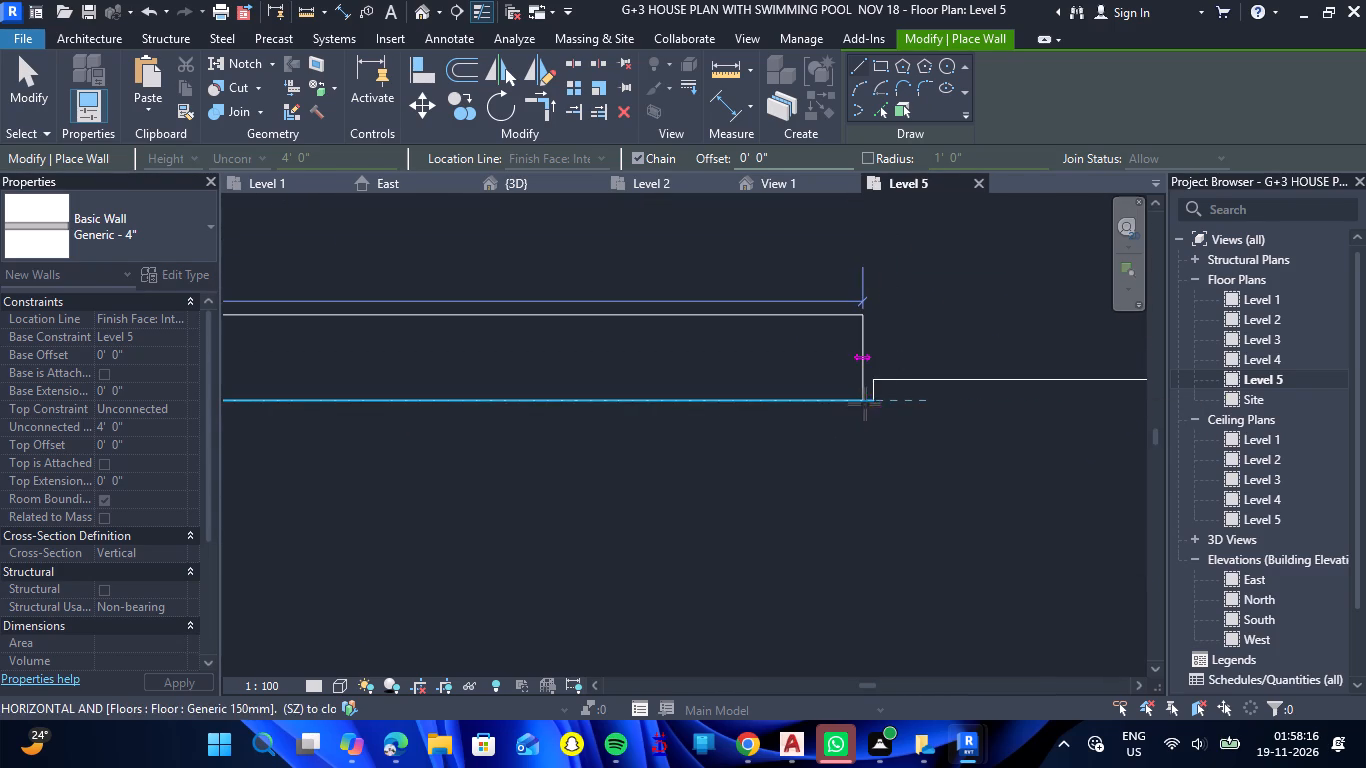
scroll(865, 404, "up", 6)
left_click(886, 401)
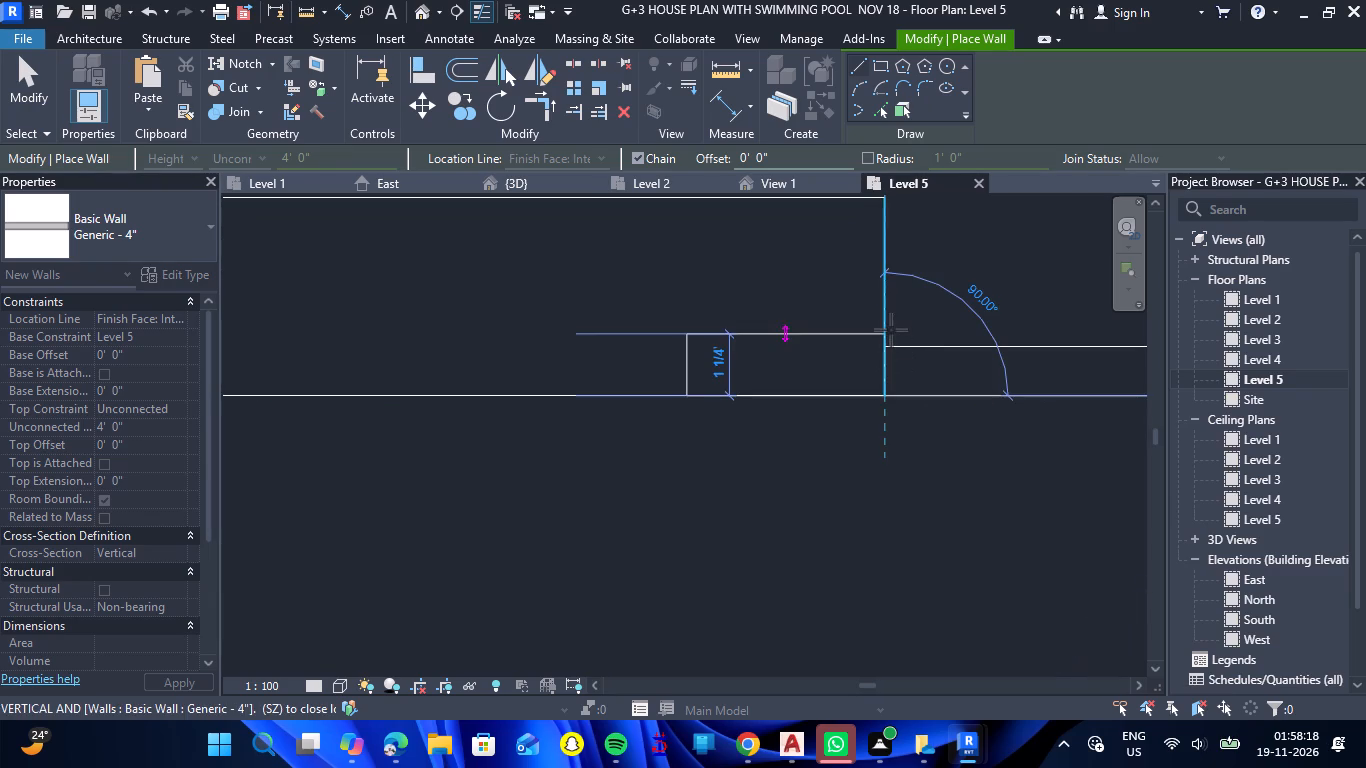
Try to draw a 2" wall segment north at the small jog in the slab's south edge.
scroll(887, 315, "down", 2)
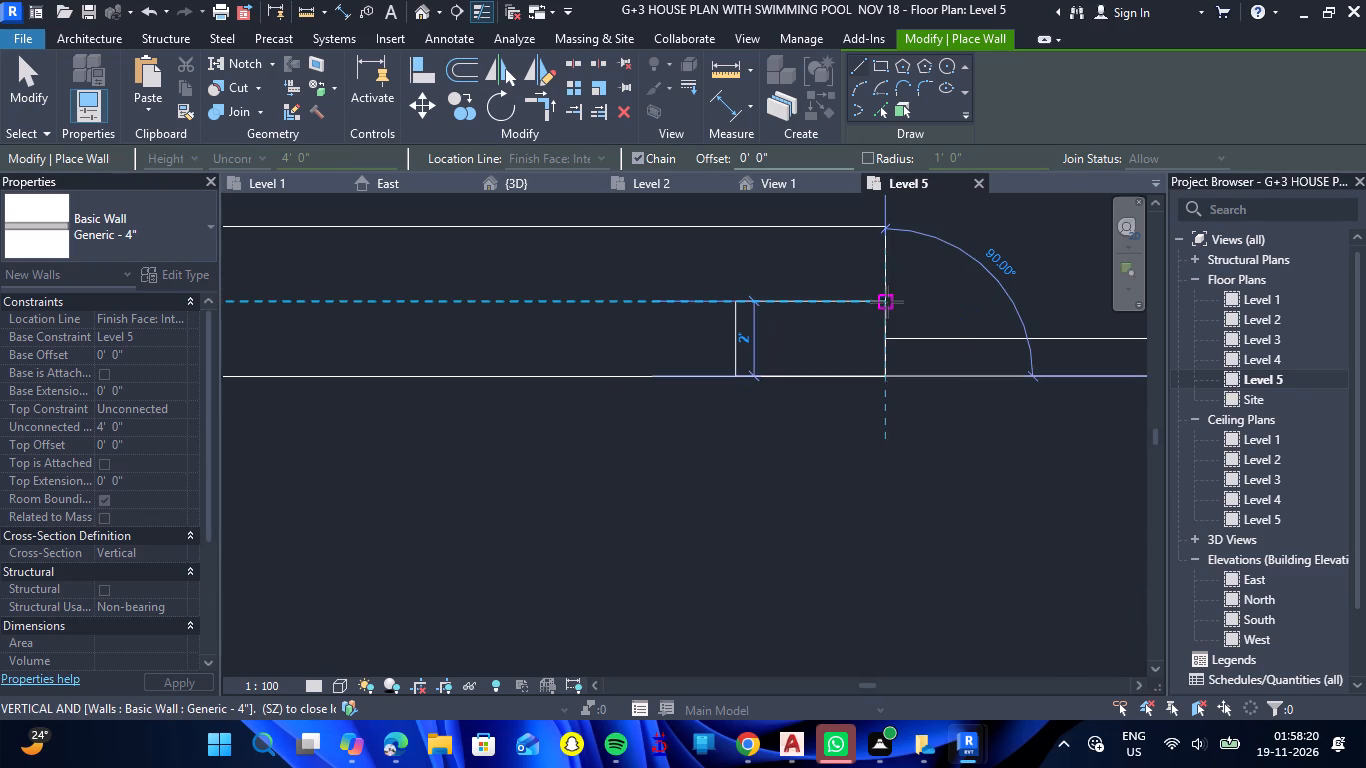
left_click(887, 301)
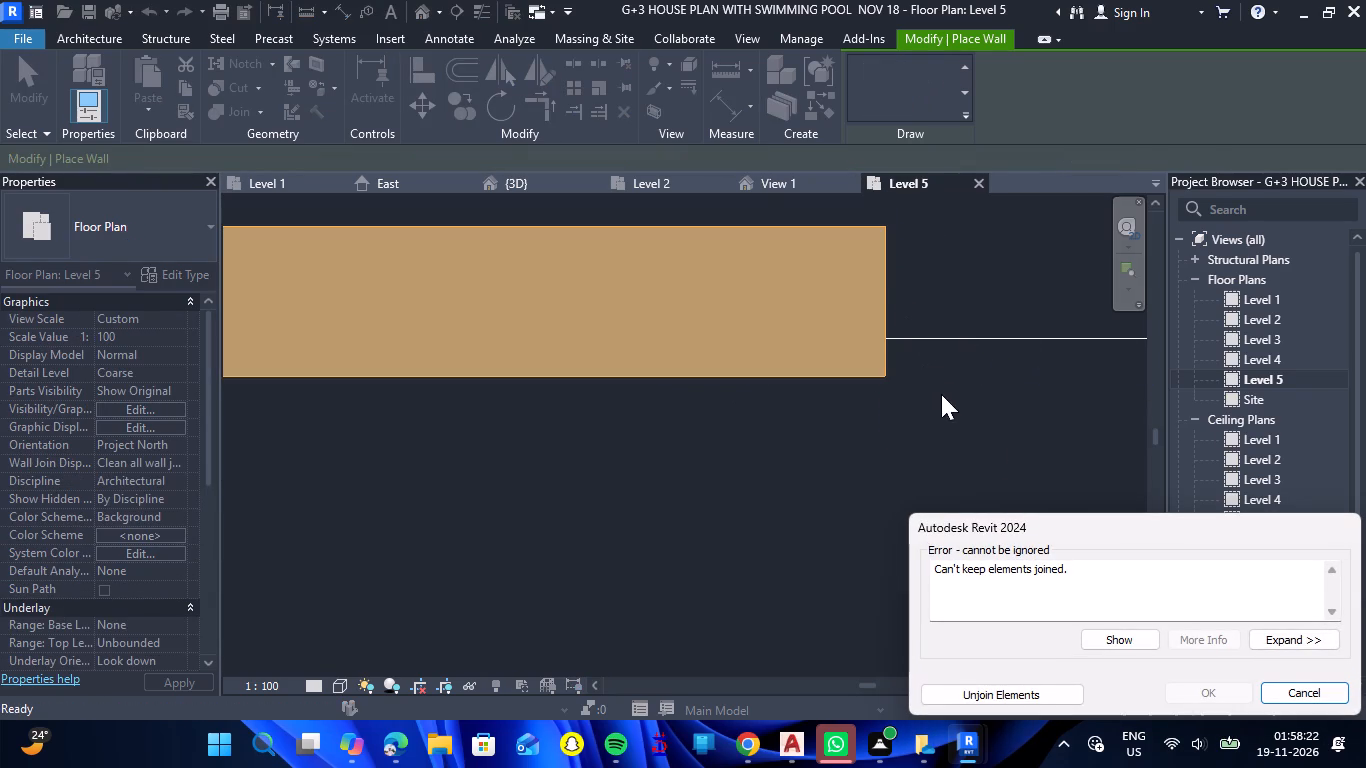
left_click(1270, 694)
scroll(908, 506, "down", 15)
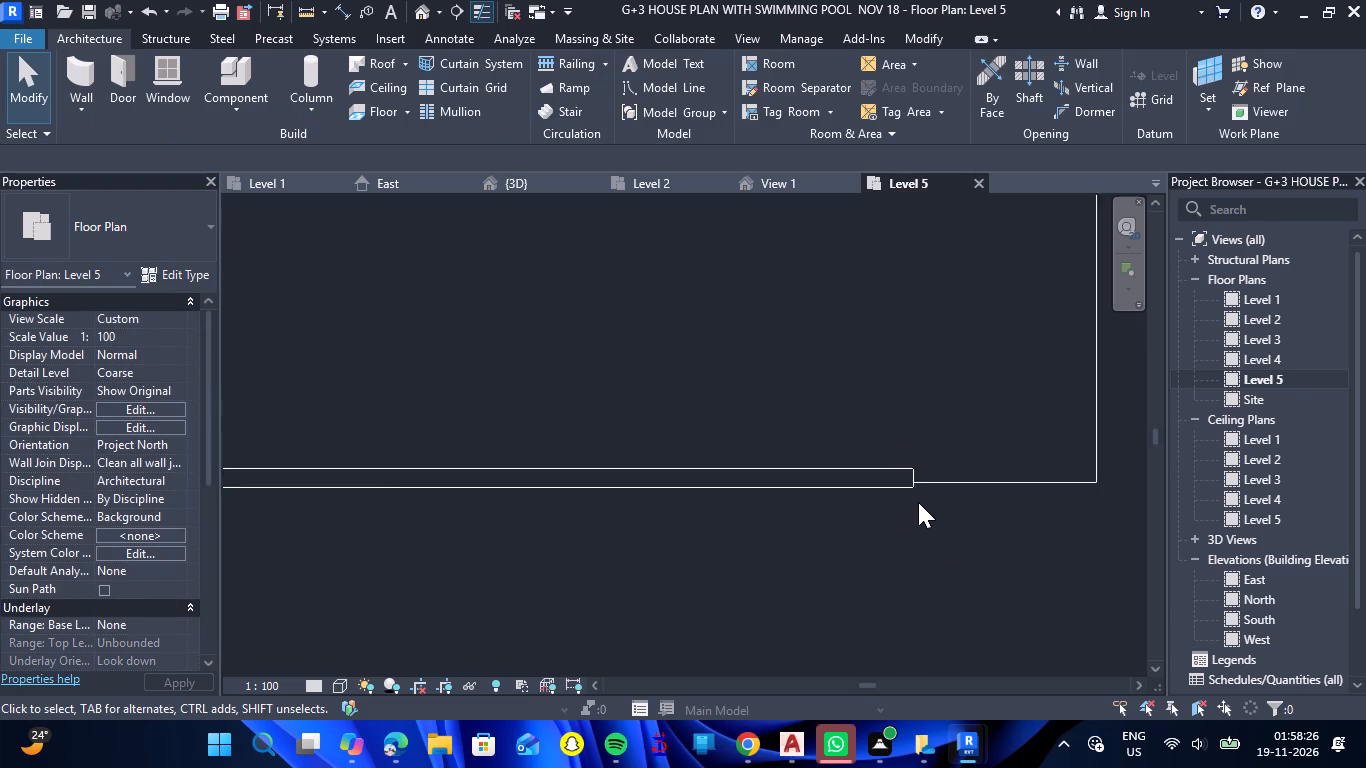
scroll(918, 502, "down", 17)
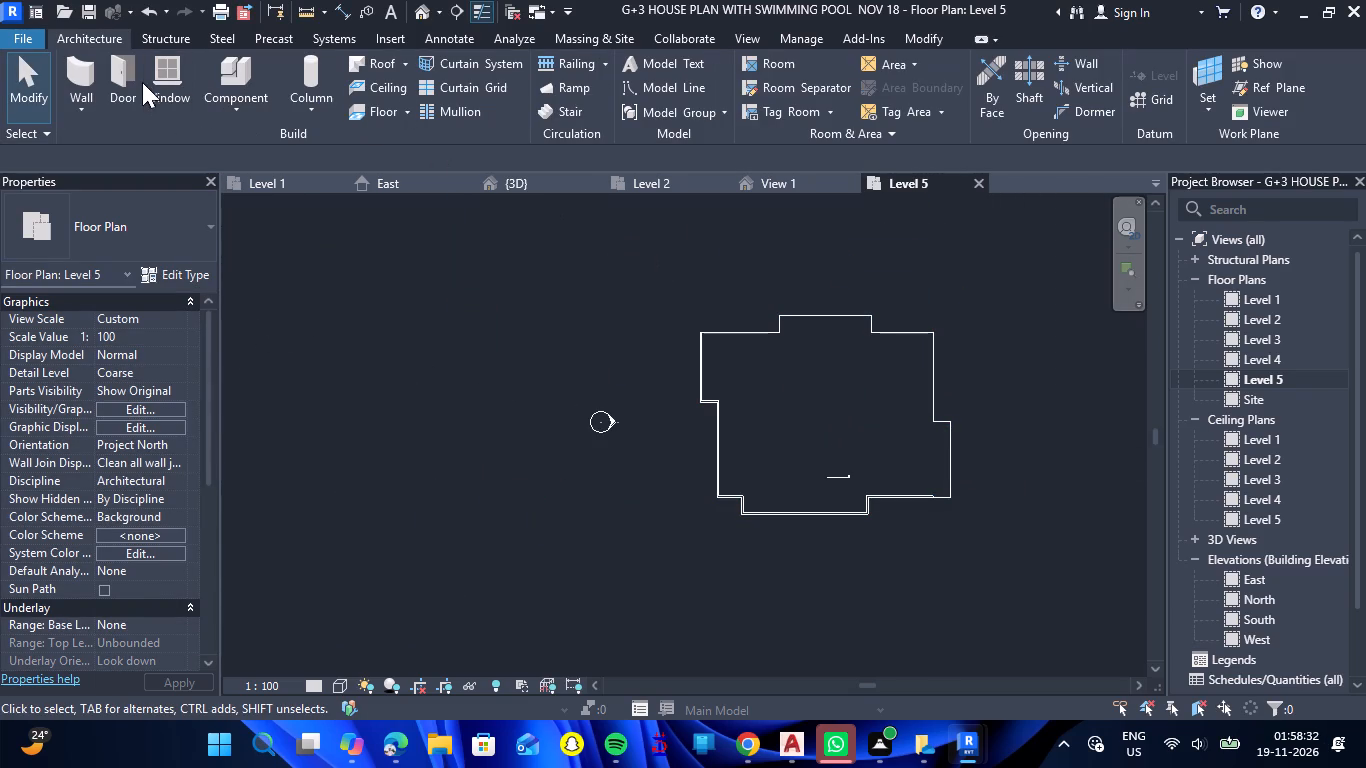
Resume the 4' high Generic - 4" parapet wall at the south-edge jog and run it about 3'-4" east to the southeast corner.
left_click(93, 78)
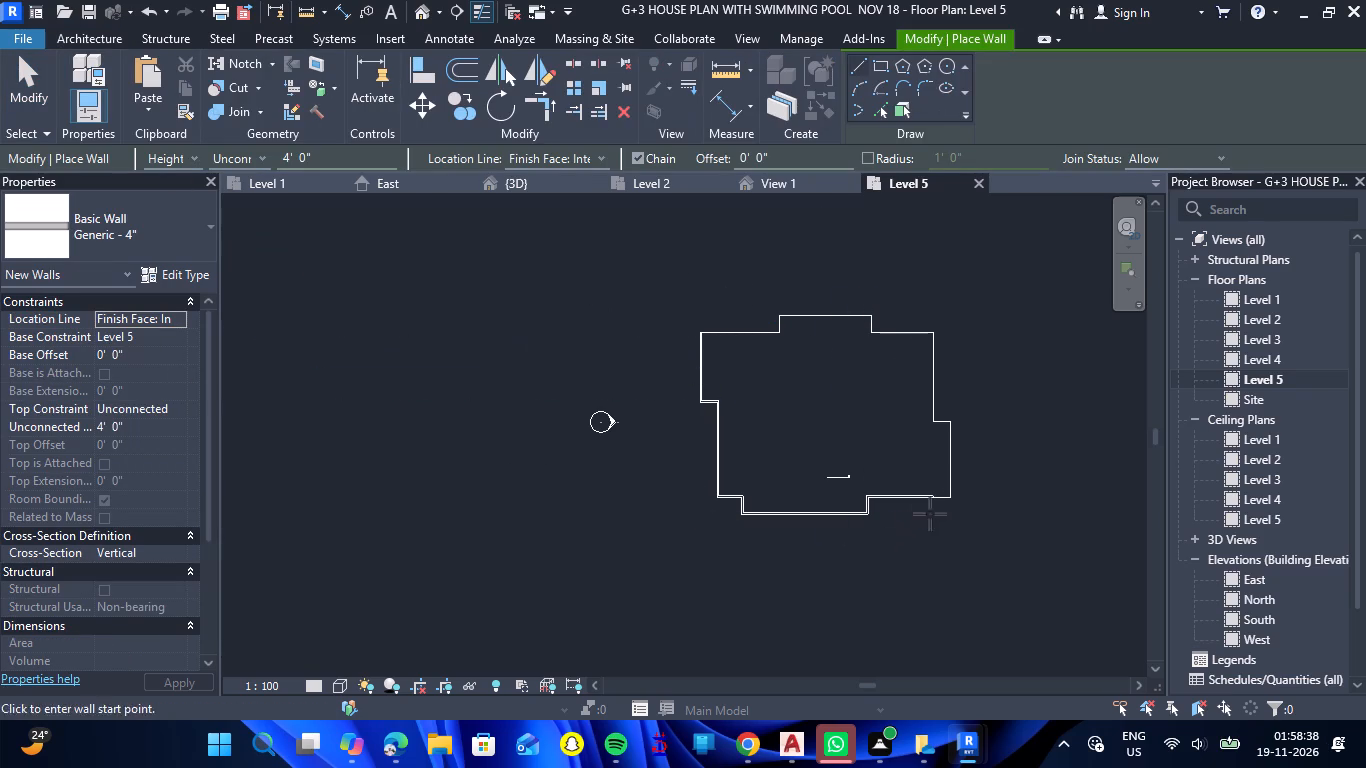
scroll(951, 503, "up", 16)
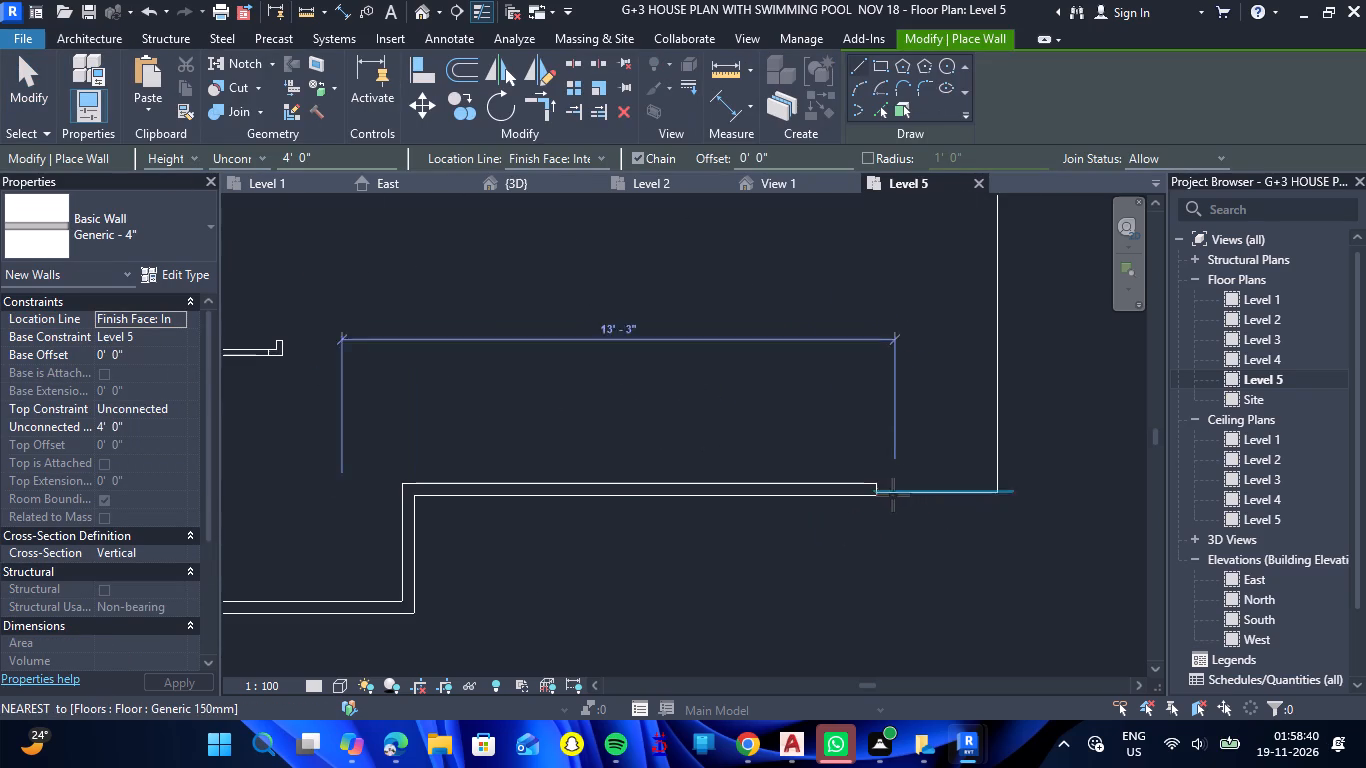
scroll(893, 495, "up", 12)
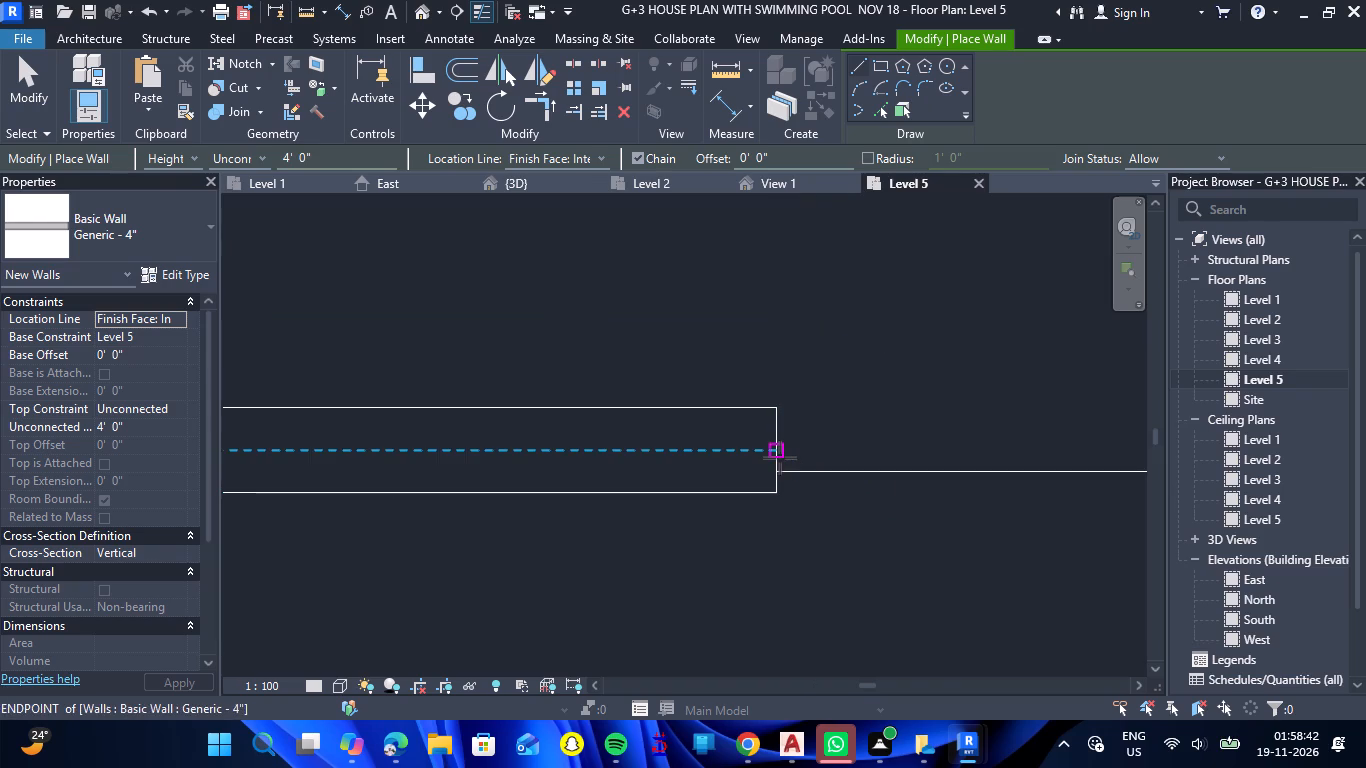
left_click(779, 469)
scroll(902, 471, "down", 5)
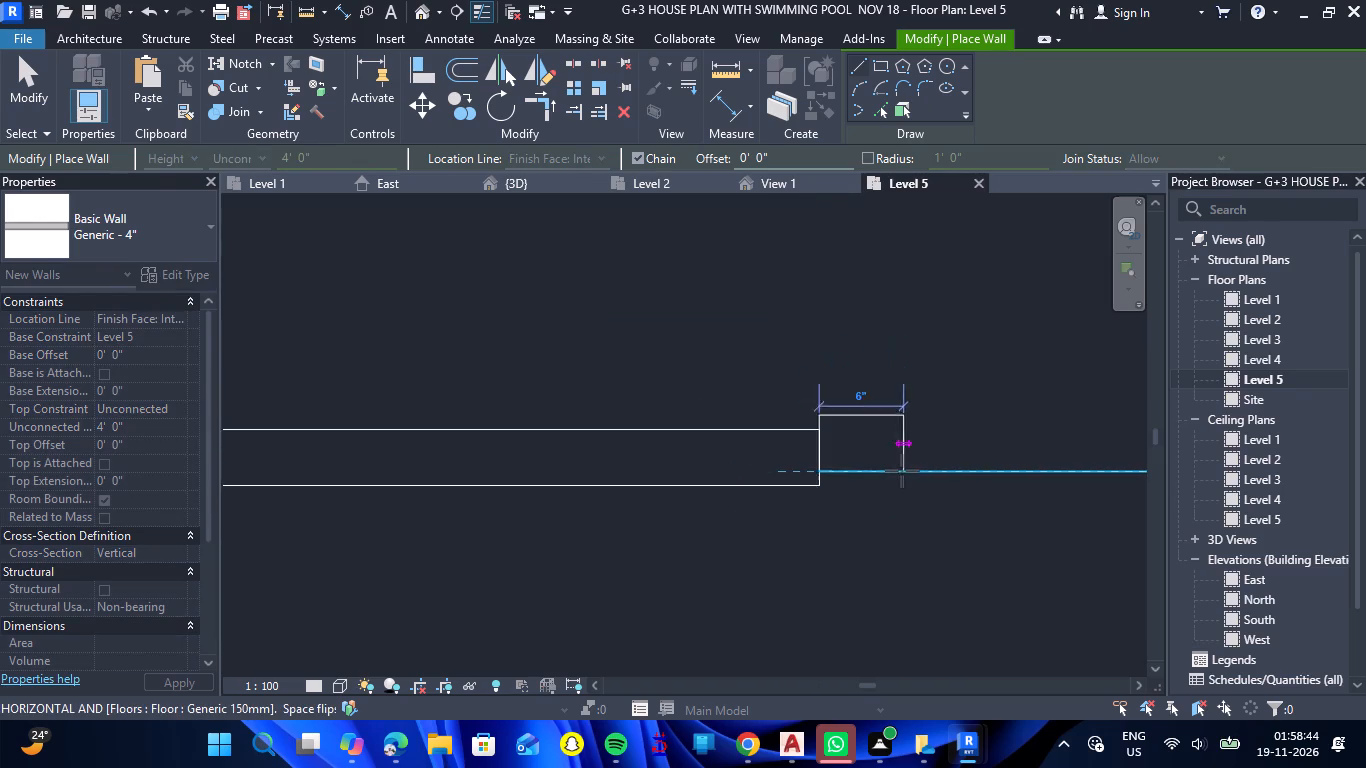
scroll(902, 471, "down", 8)
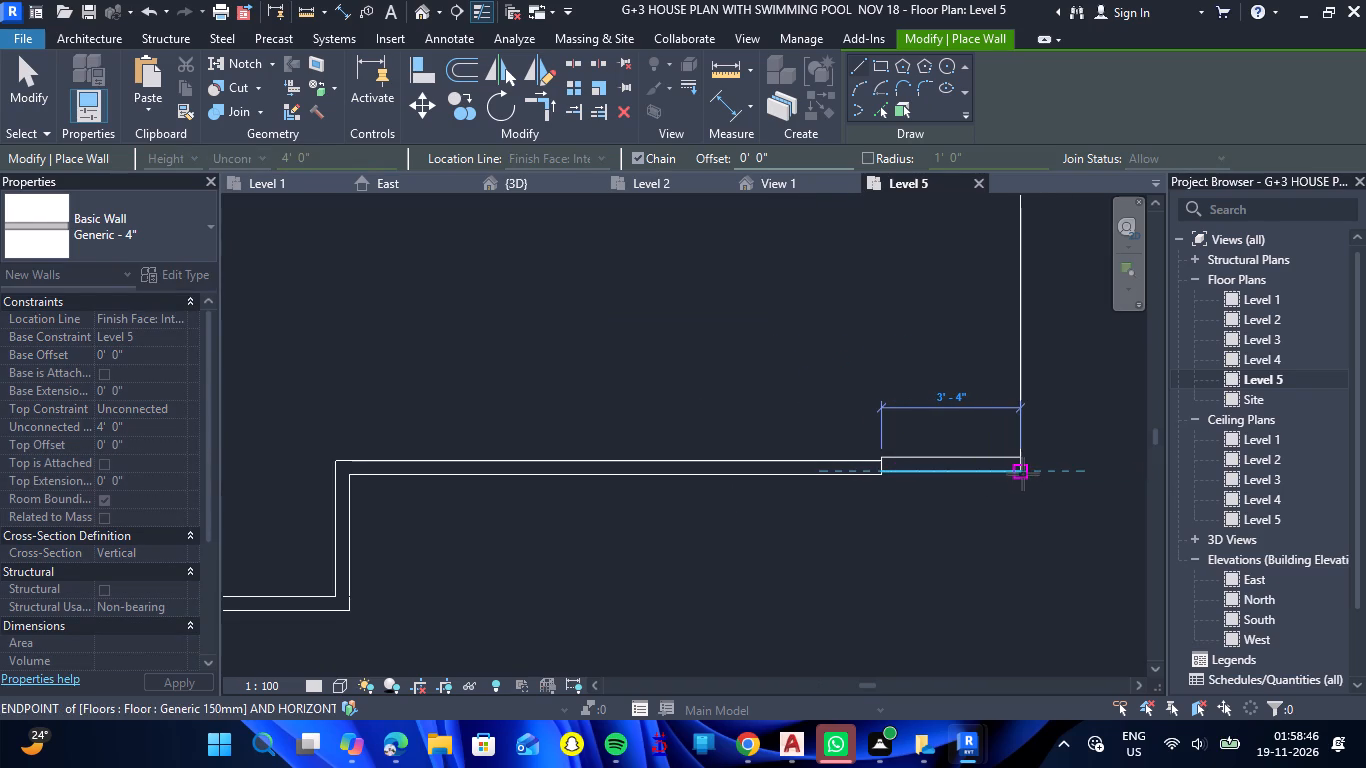
left_click(1023, 473)
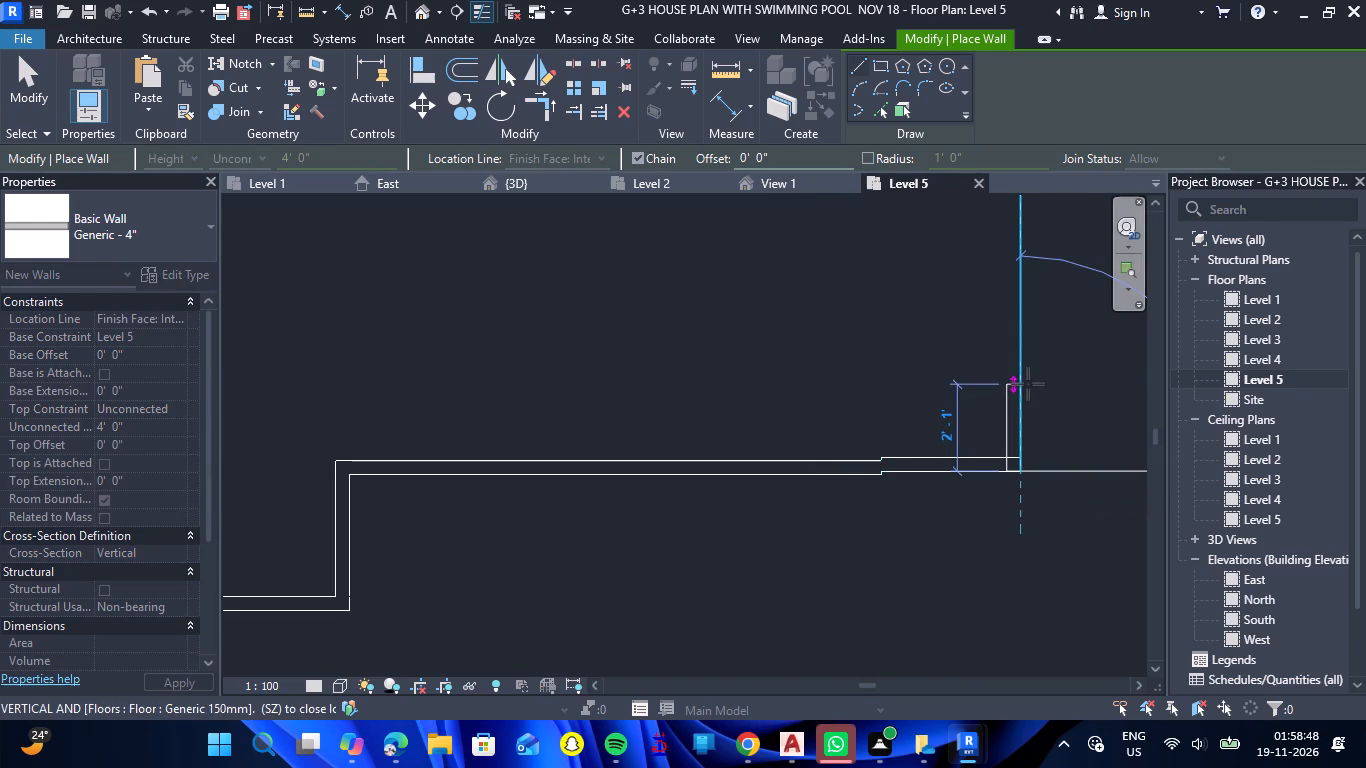
Continue the parapet north along the projecting east edge and west along the short return to the inner corner.
scroll(1028, 384, "down", 12)
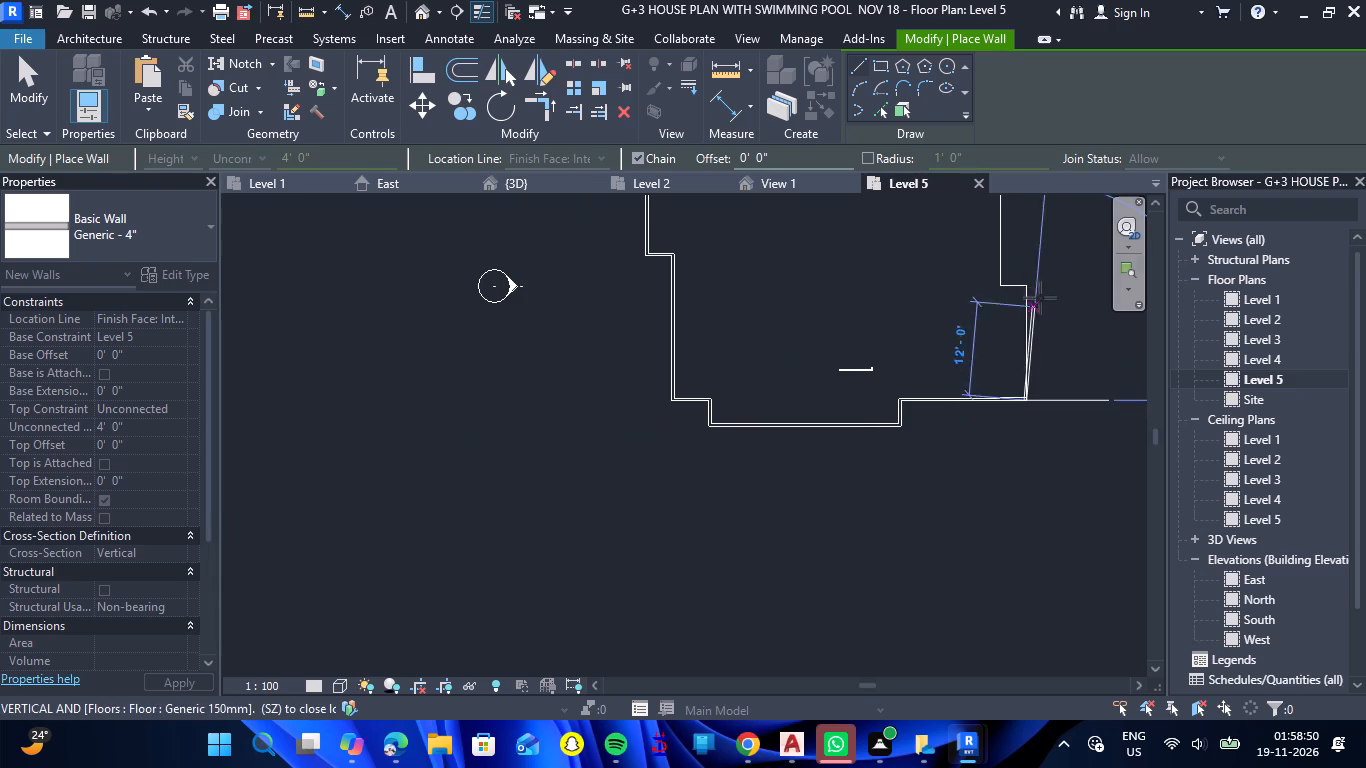
scroll(1026, 283, "up", 18)
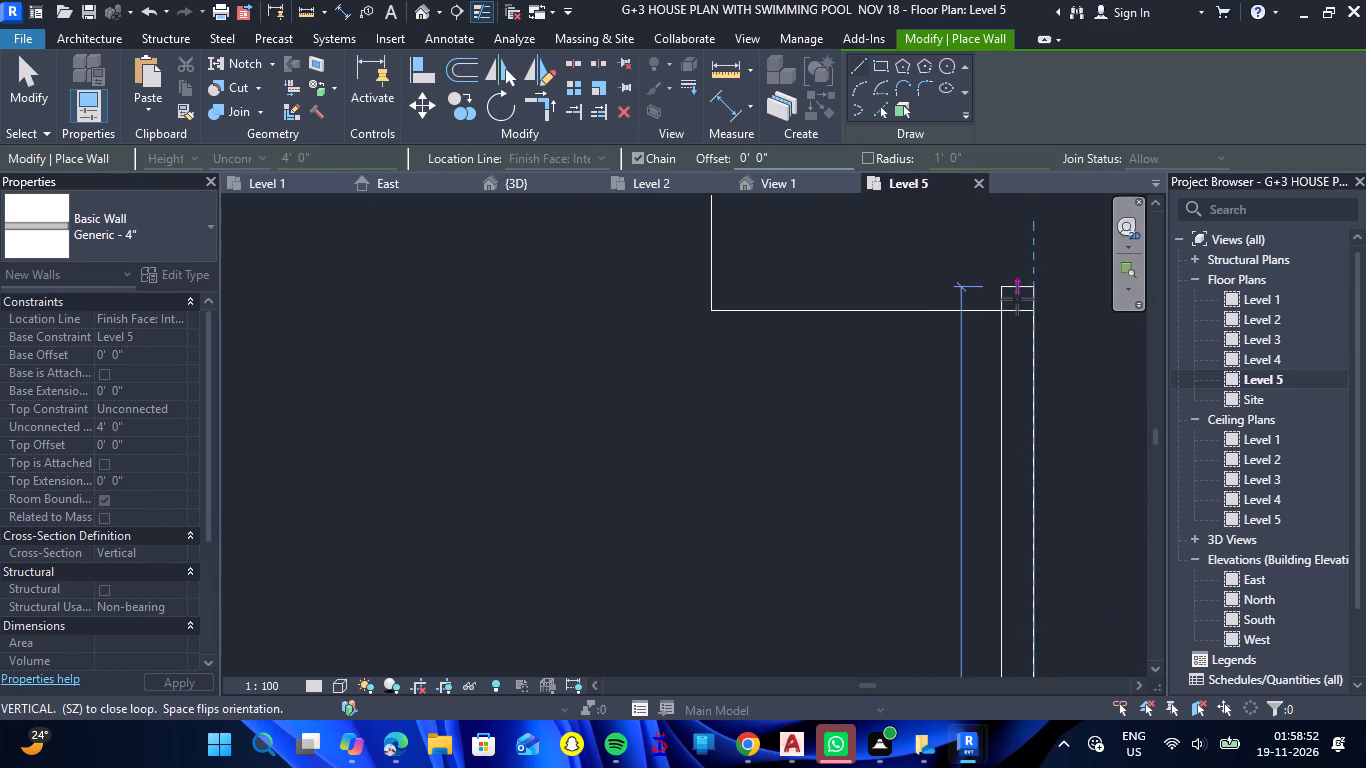
left_click(1031, 311)
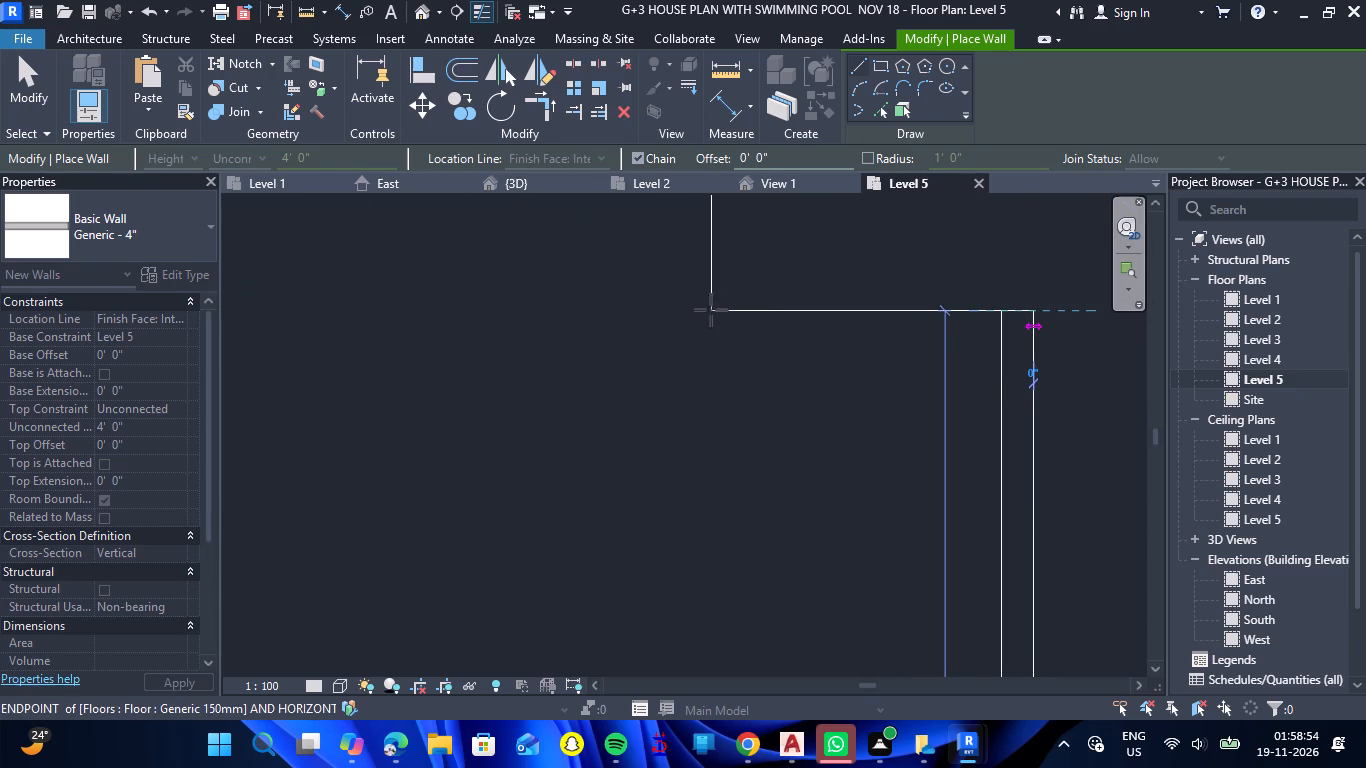
left_click(713, 312)
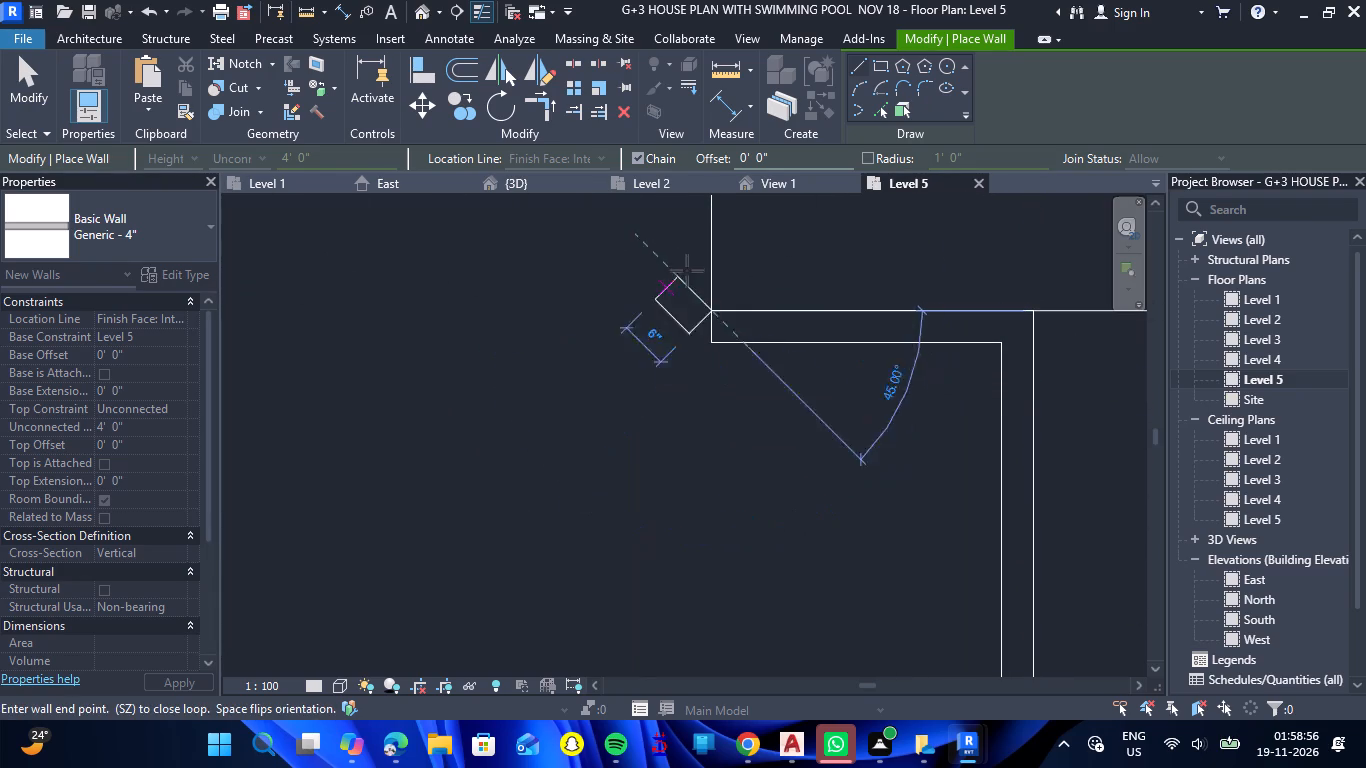
Continue the parapet about 17'-7" north along the recessed east edge to the slab's northeast corner.
scroll(705, 258, "down", 14)
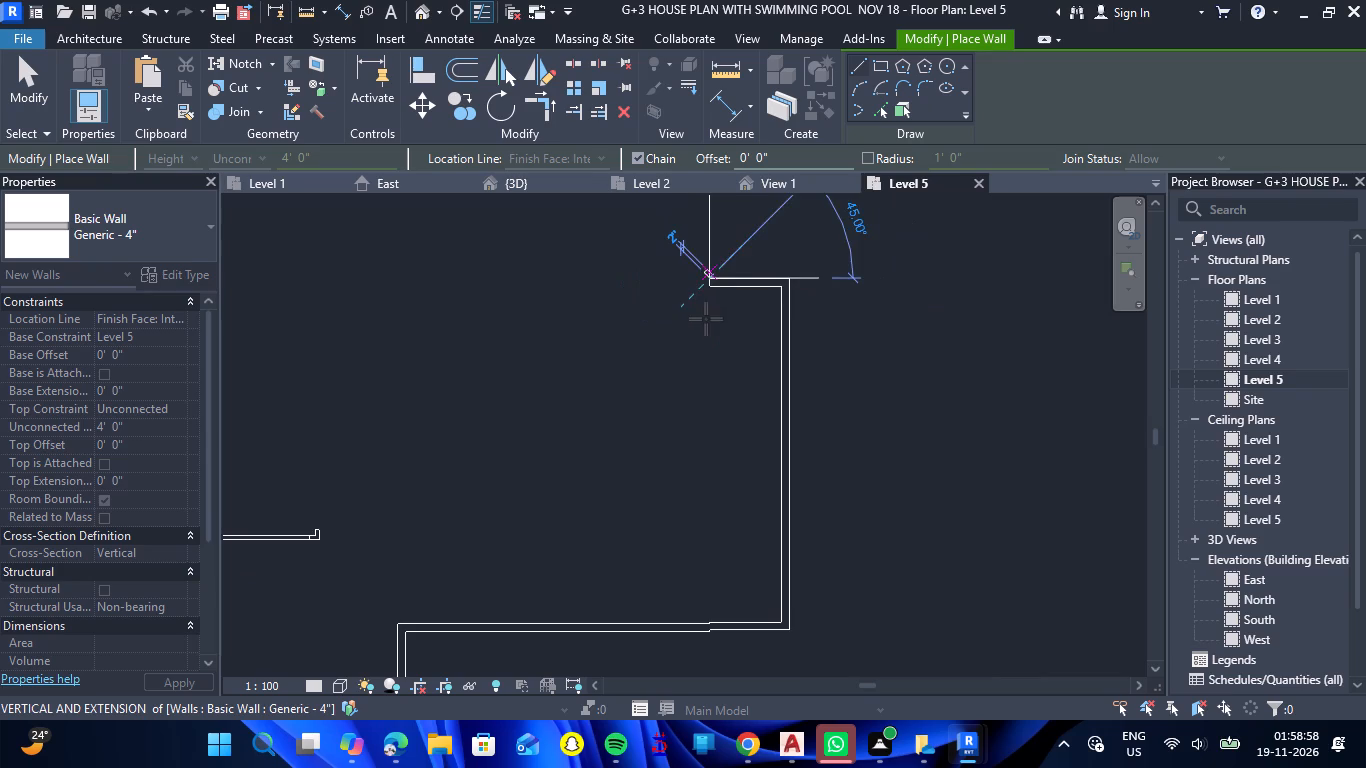
scroll(706, 319, "down", 10)
scroll(703, 249, "up", 7)
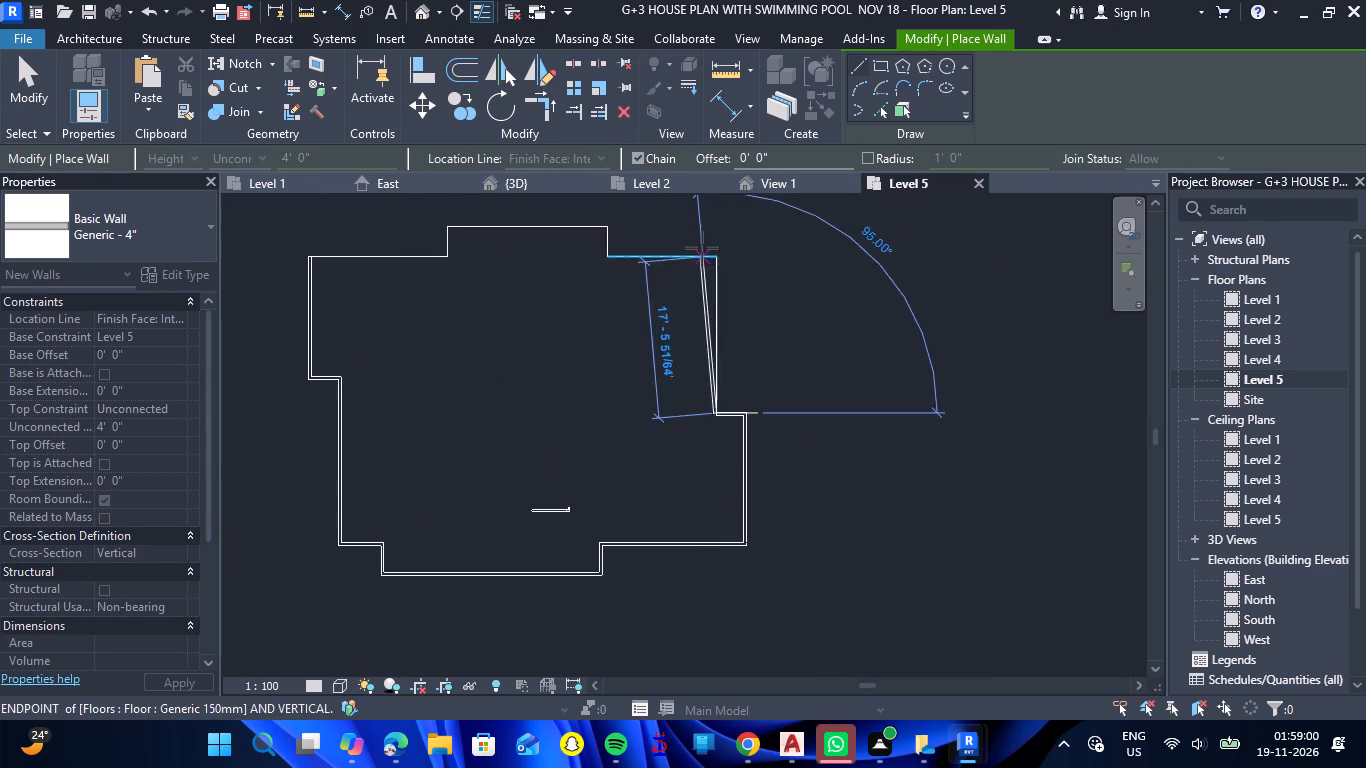
scroll(702, 248, "up", 11)
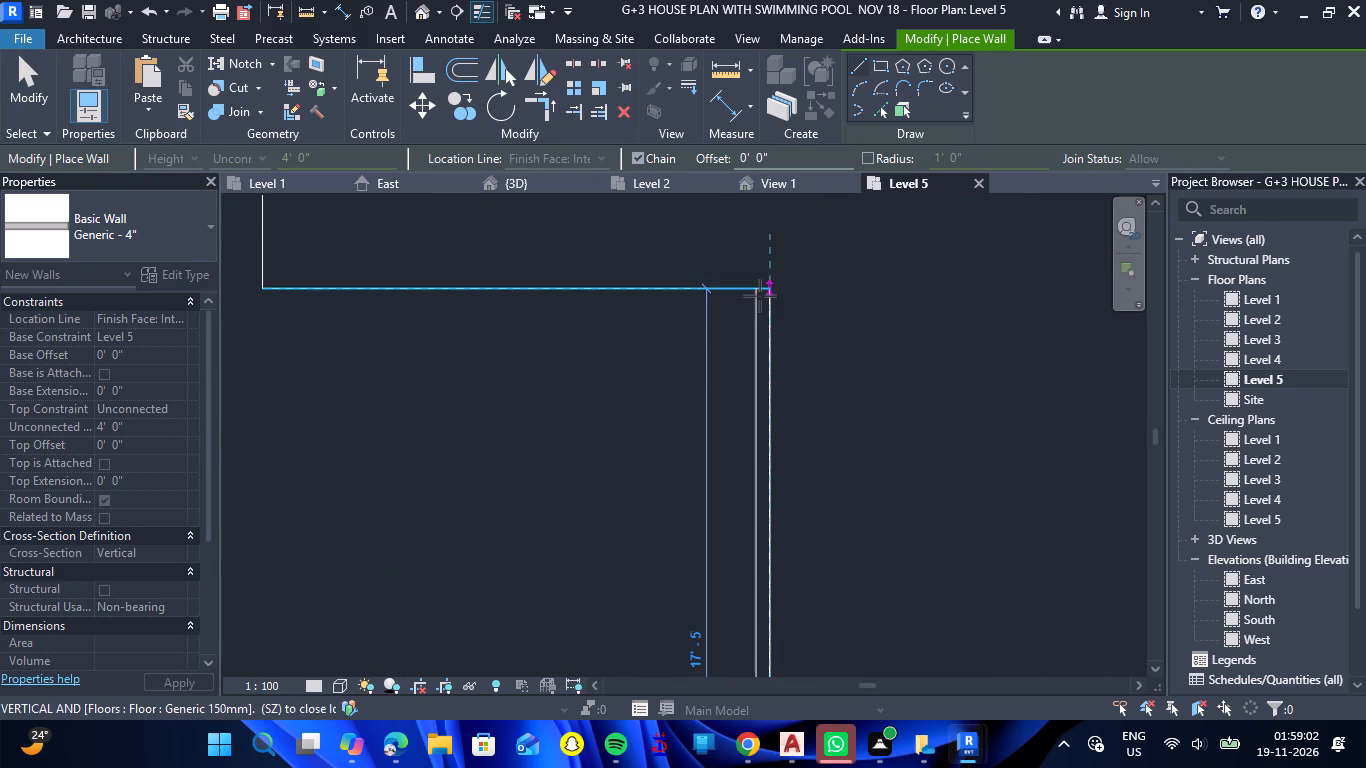
left_click(768, 291)
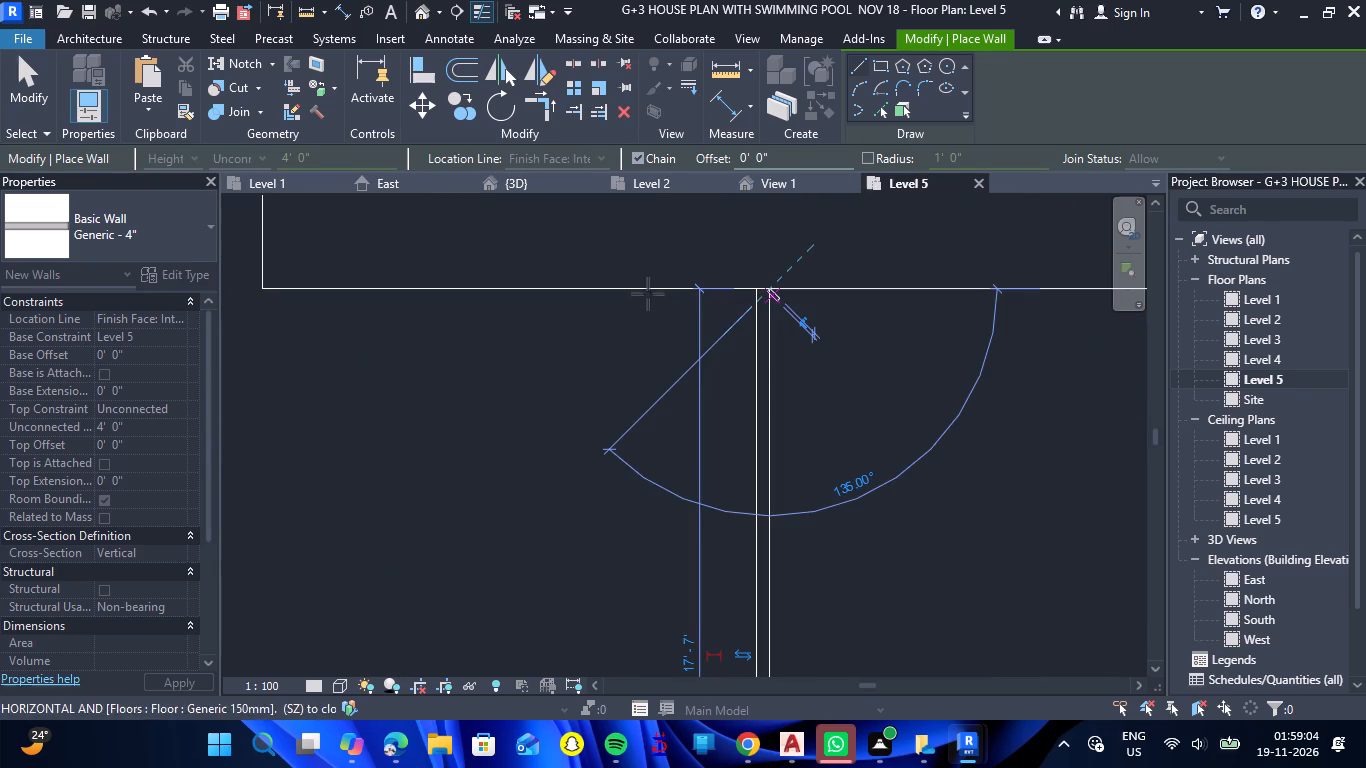
Continue the parapet about 12'-2" west along the recessed north edge to the foot of the north projection.
scroll(589, 297, "down", 7)
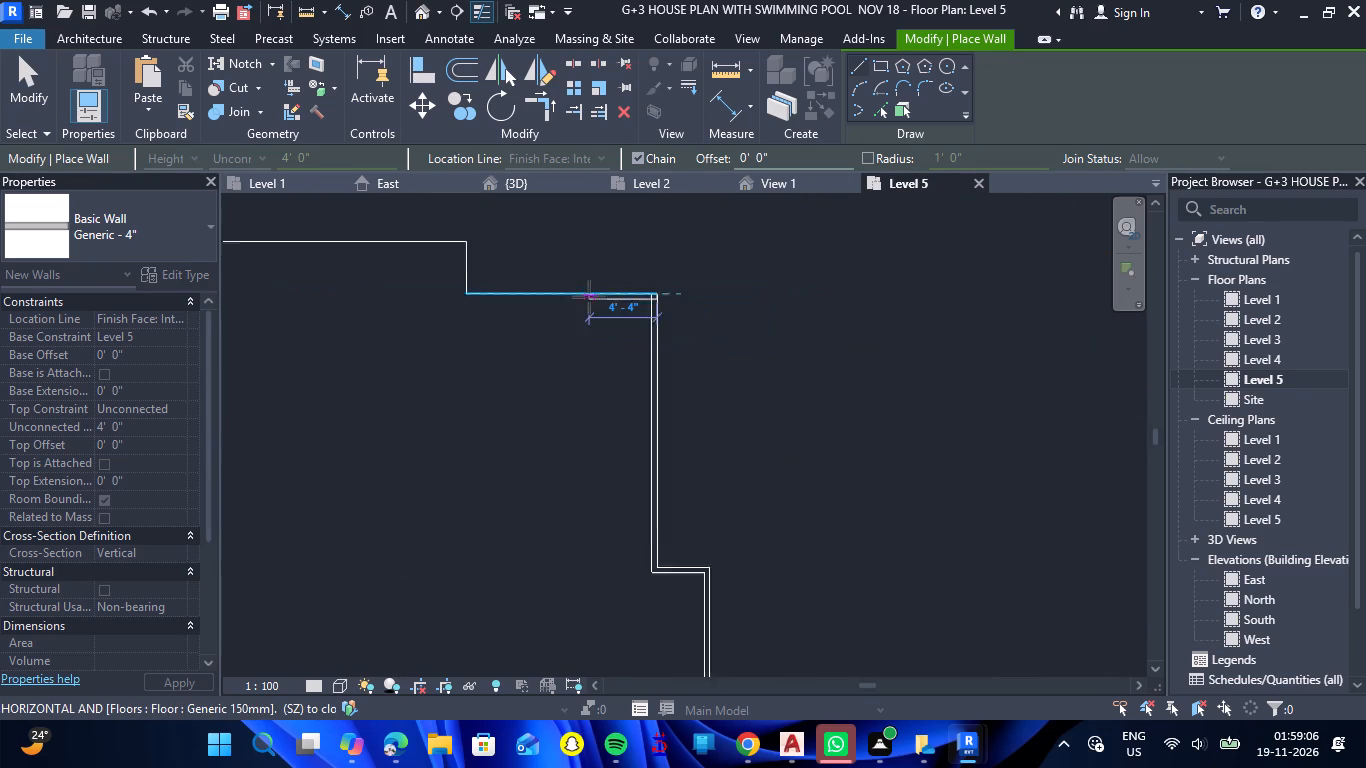
scroll(589, 297, "down", 9)
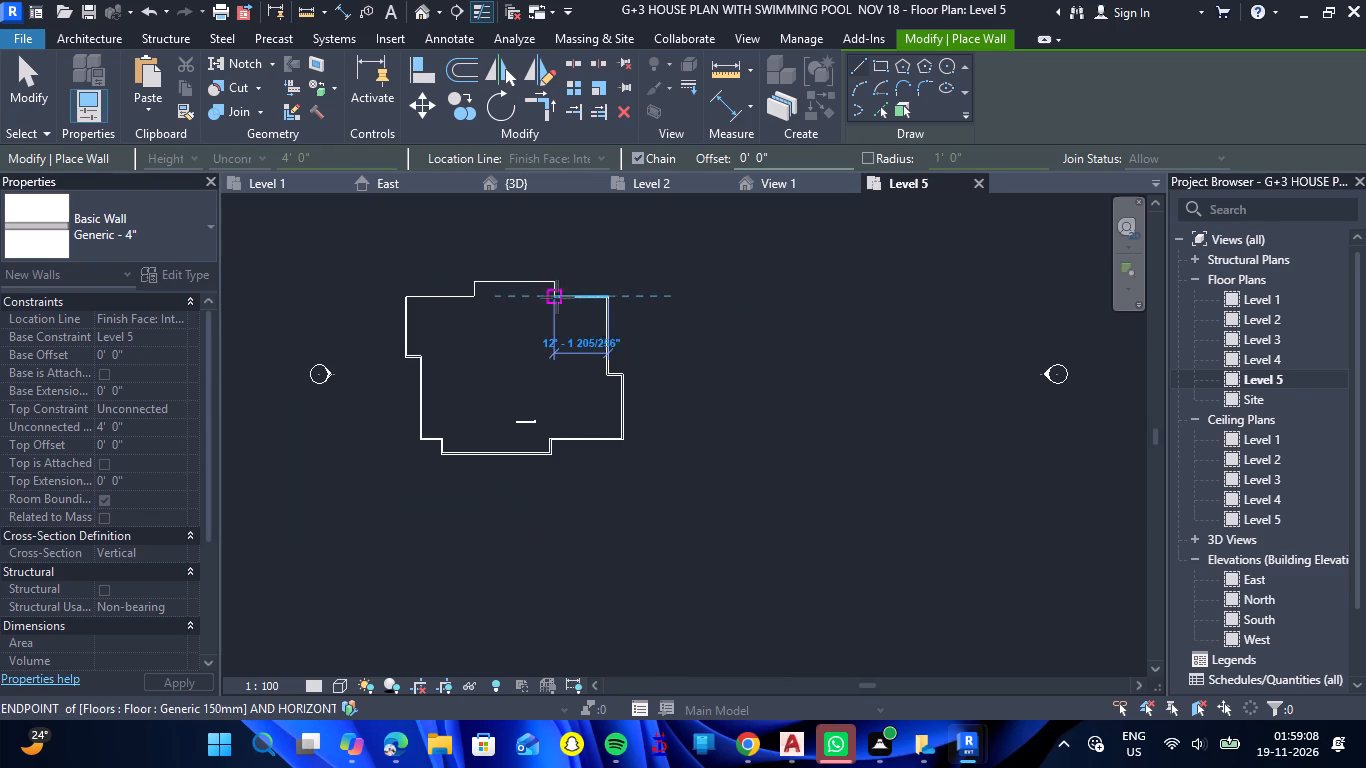
scroll(557, 297, "up", 20)
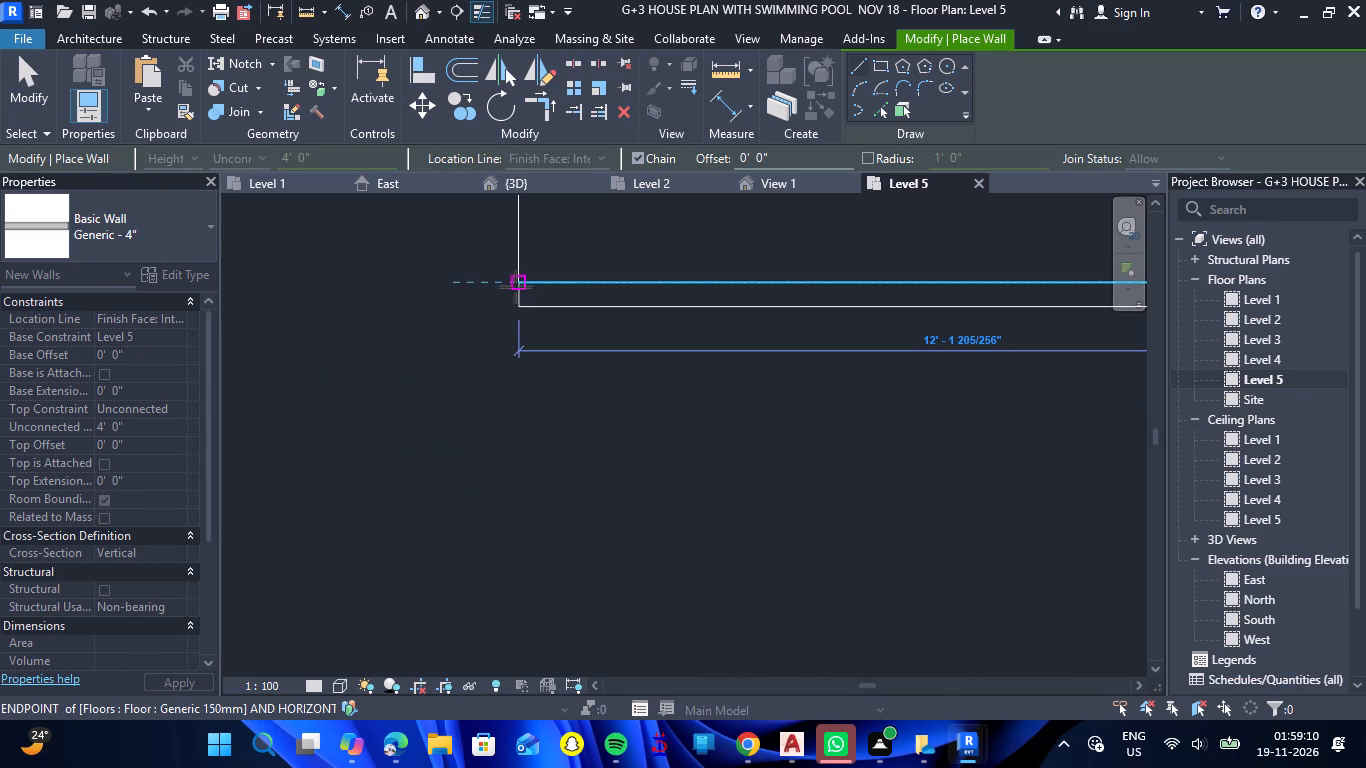
scroll(518, 284, "up", 15)
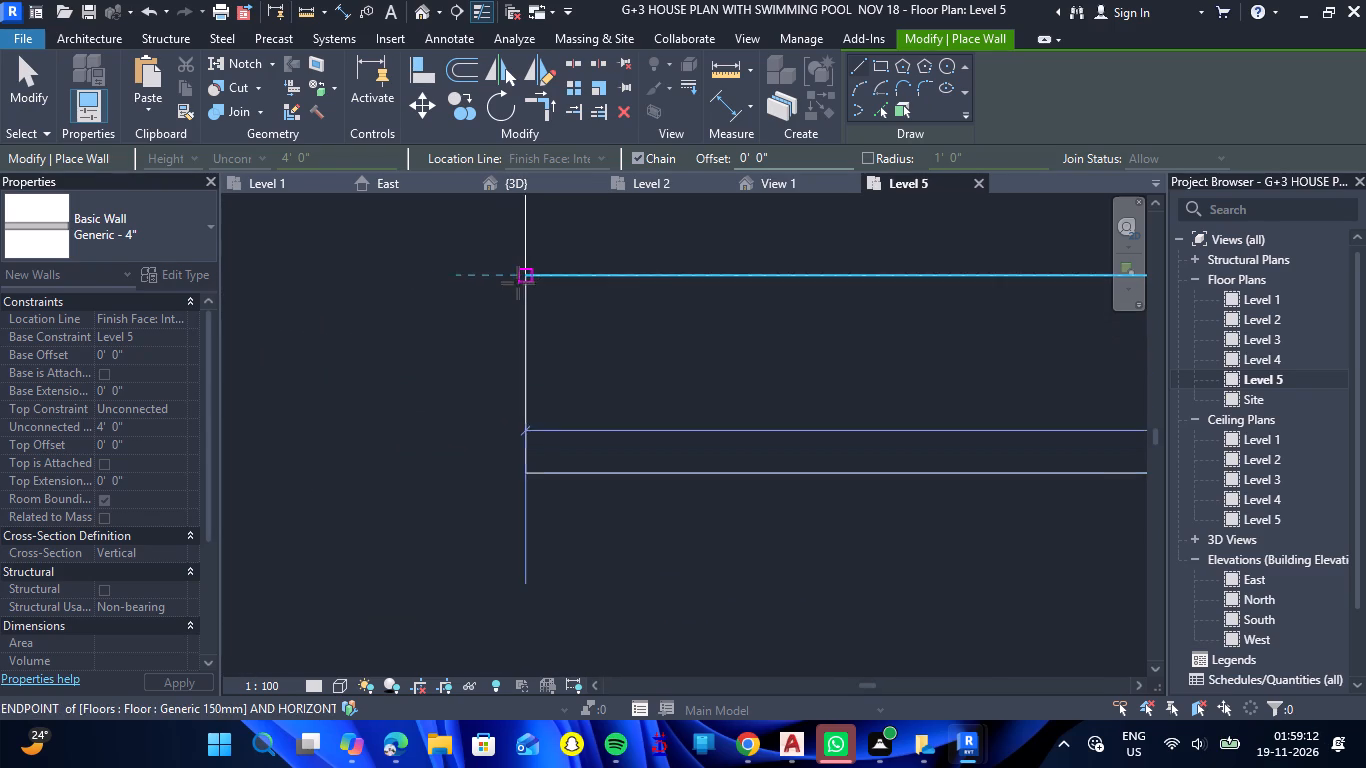
scroll(518, 283, "up", 6)
left_click(534, 265)
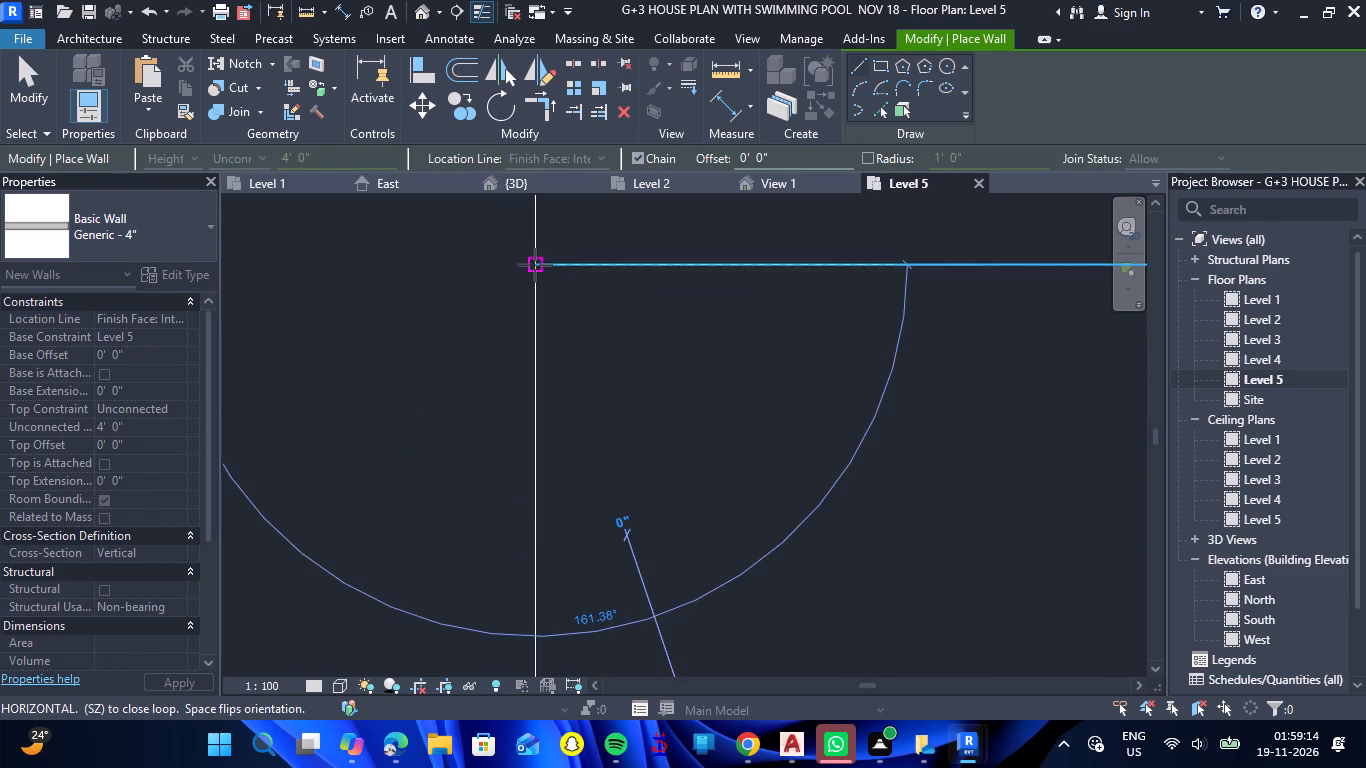
Continue the parapet about 3'-4" north along the east side of the north projection.
scroll(528, 268, "down", 17)
scroll(532, 278, "down", 9)
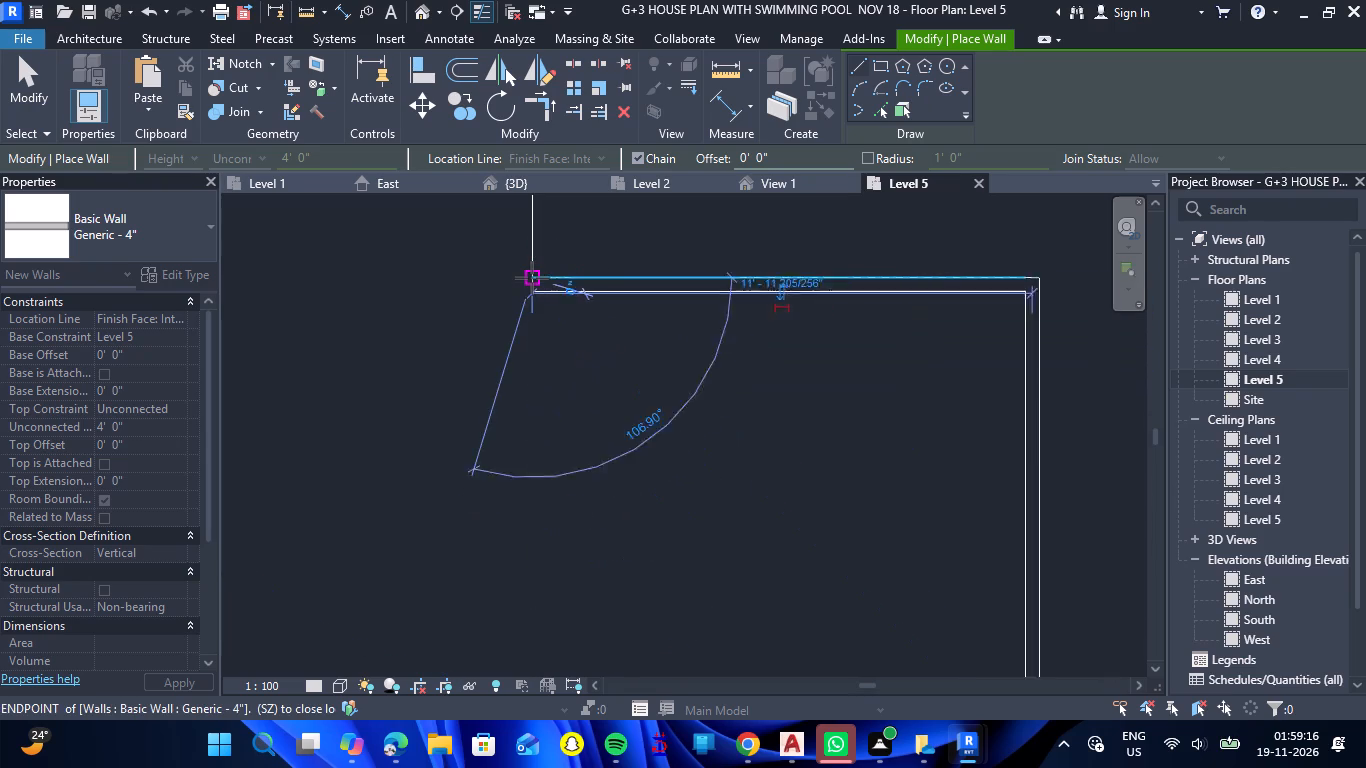
scroll(532, 278, "down", 12)
scroll(525, 246, "up", 7)
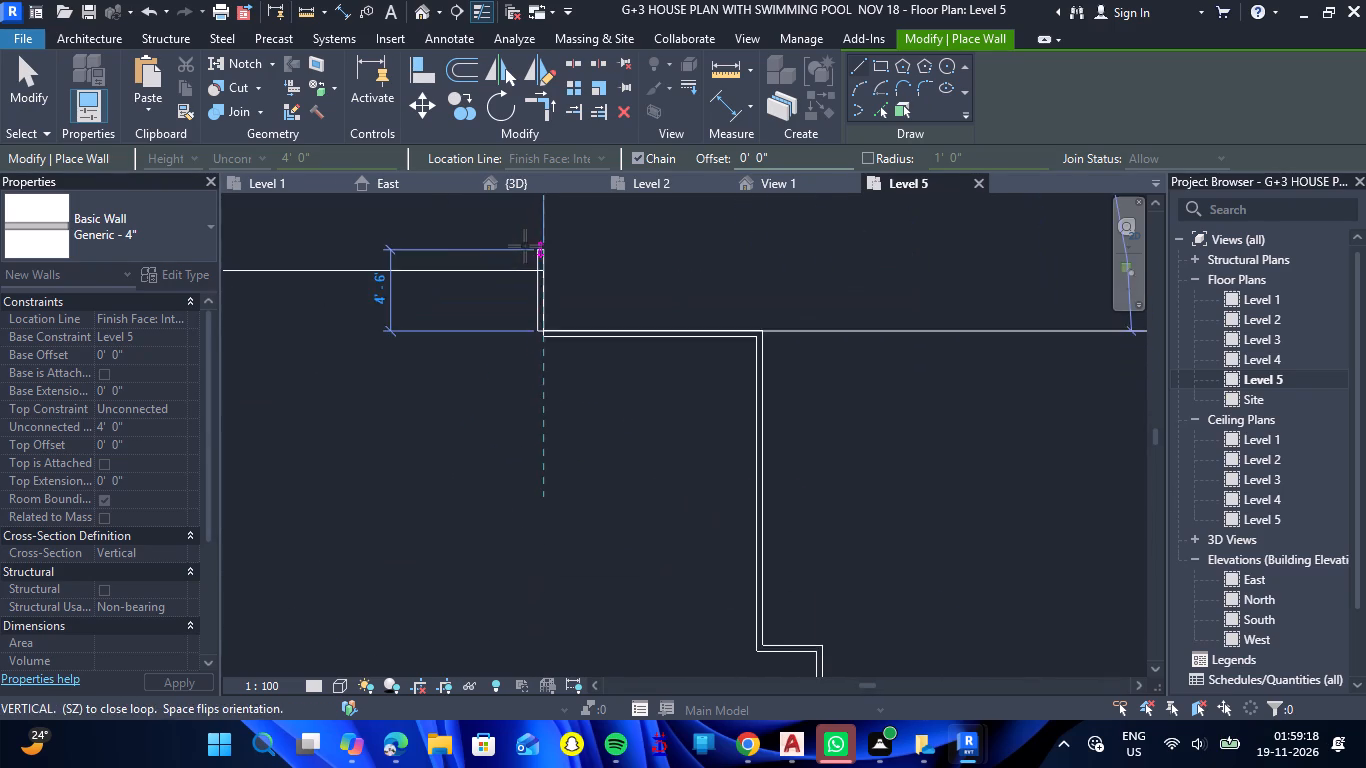
scroll(525, 246, "up", 10)
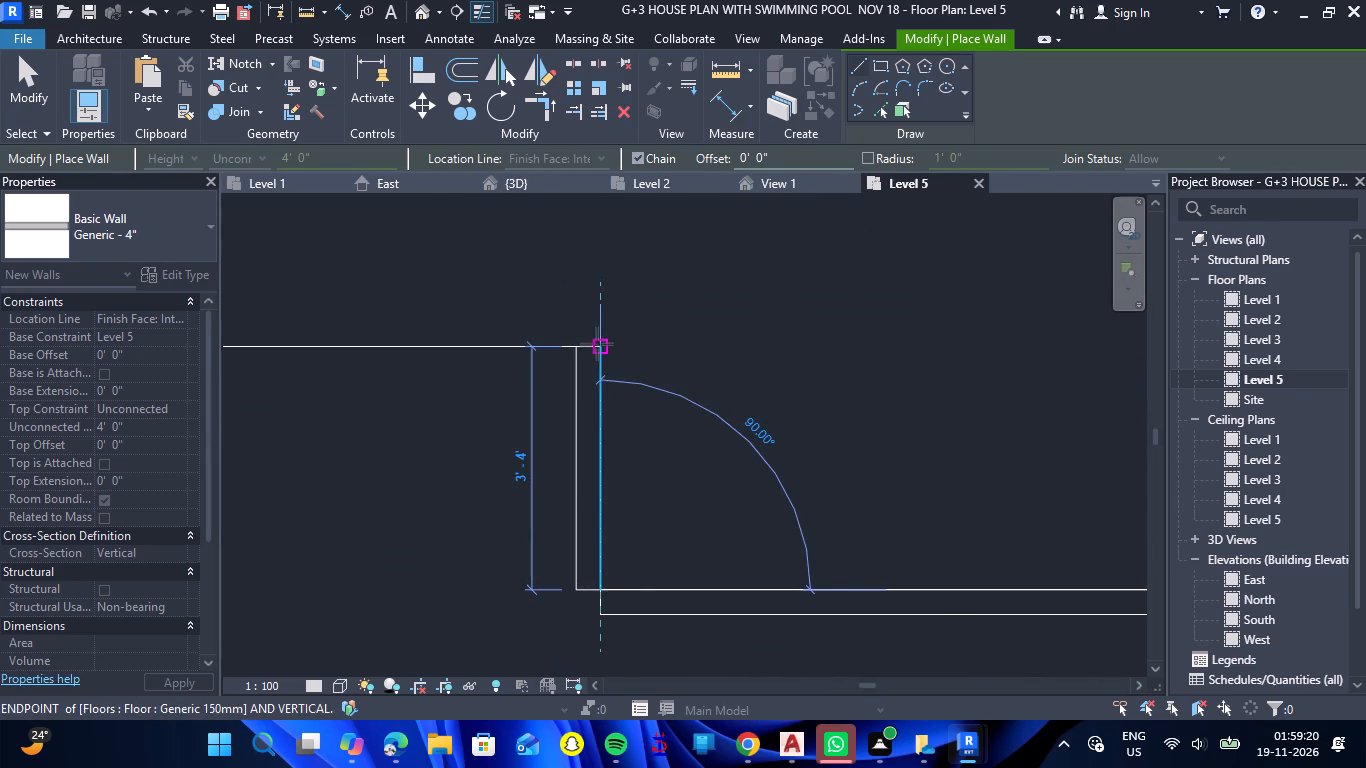
left_click(598, 345)
Continue the parapet about 17'-11" west along the projecting north edge and about 3'-4" south down the projection's west side.
scroll(470, 351, "down", 11)
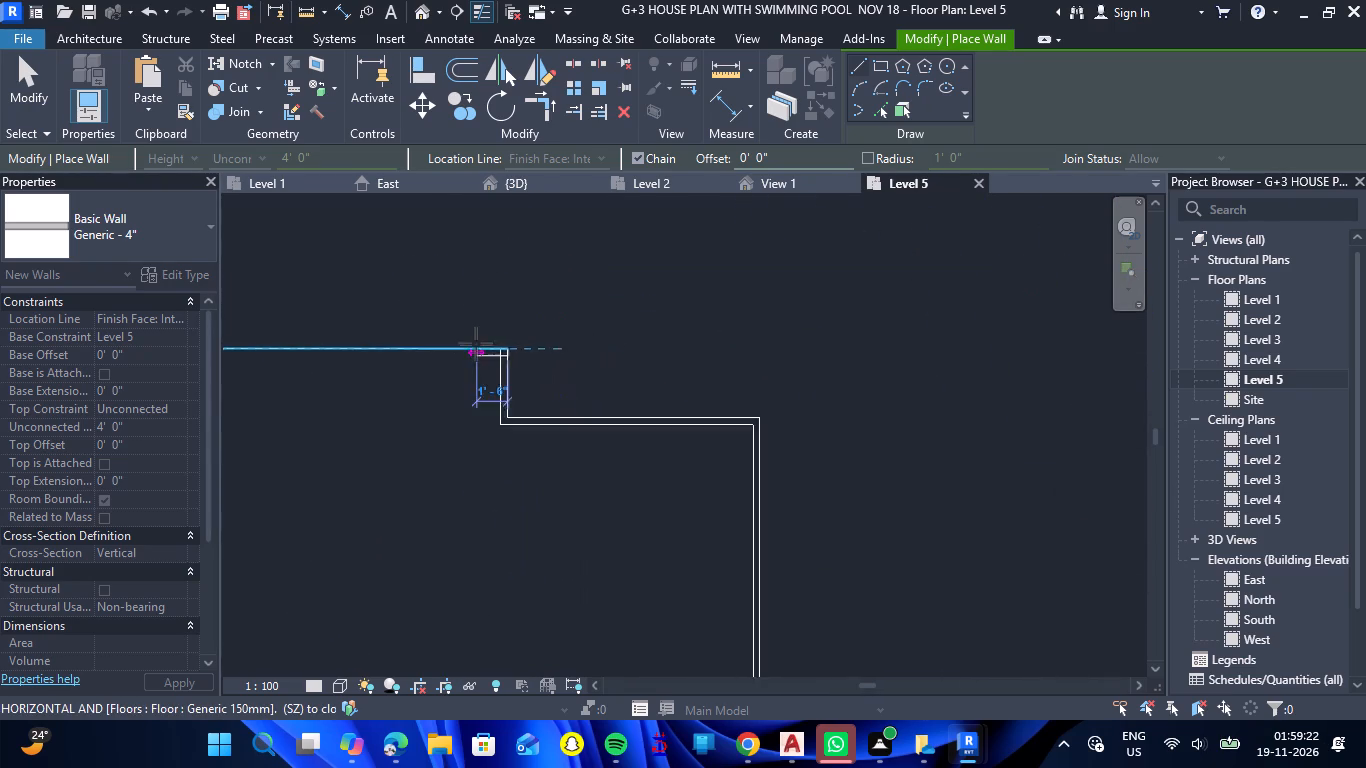
scroll(476, 344, "down", 9)
scroll(406, 343, "up", 15)
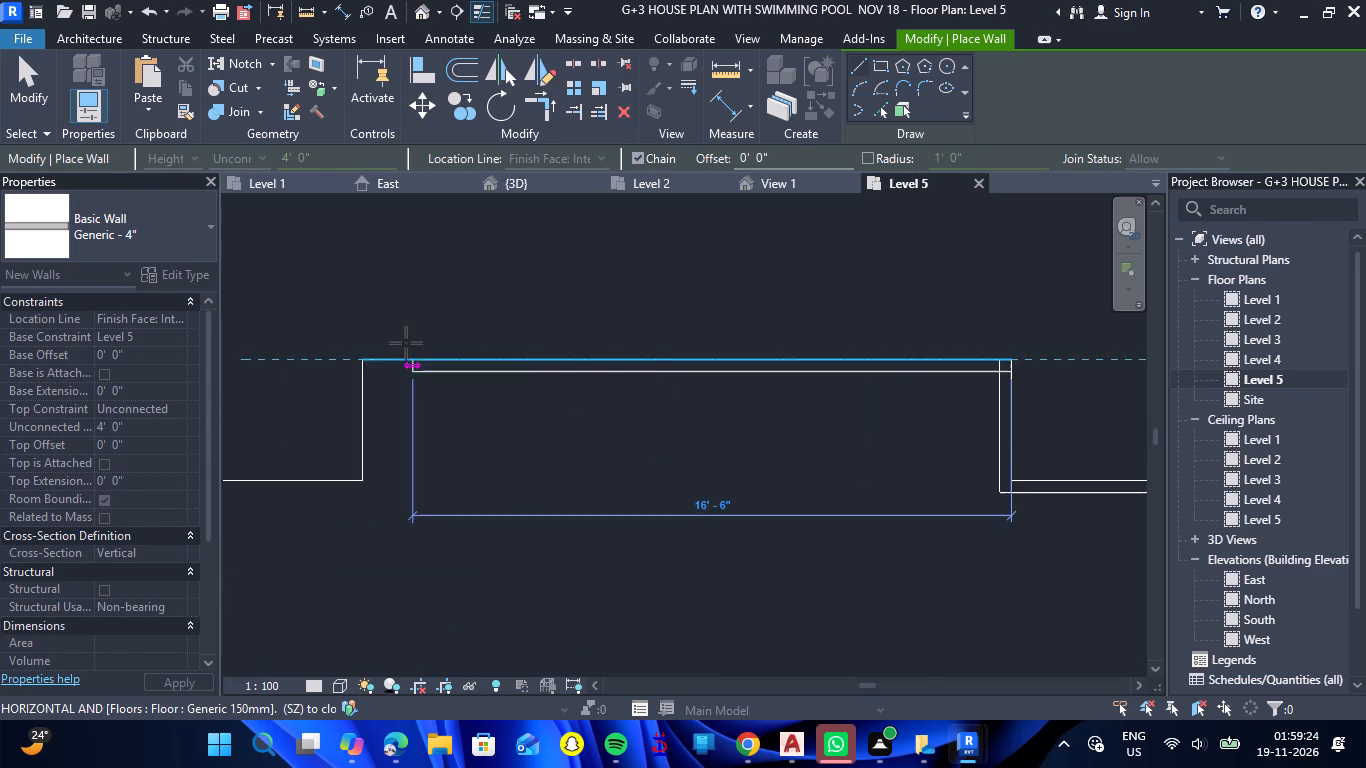
scroll(355, 359, "up", 1)
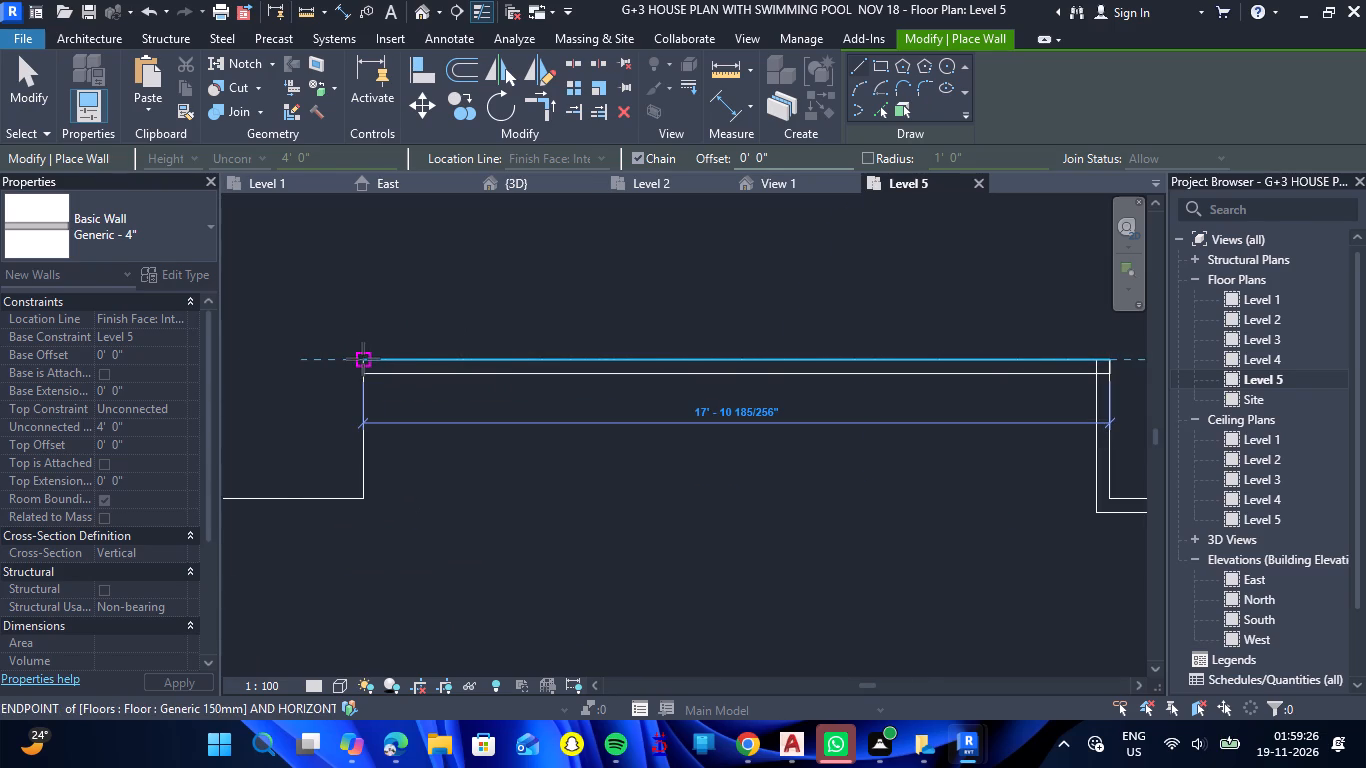
left_click(363, 359)
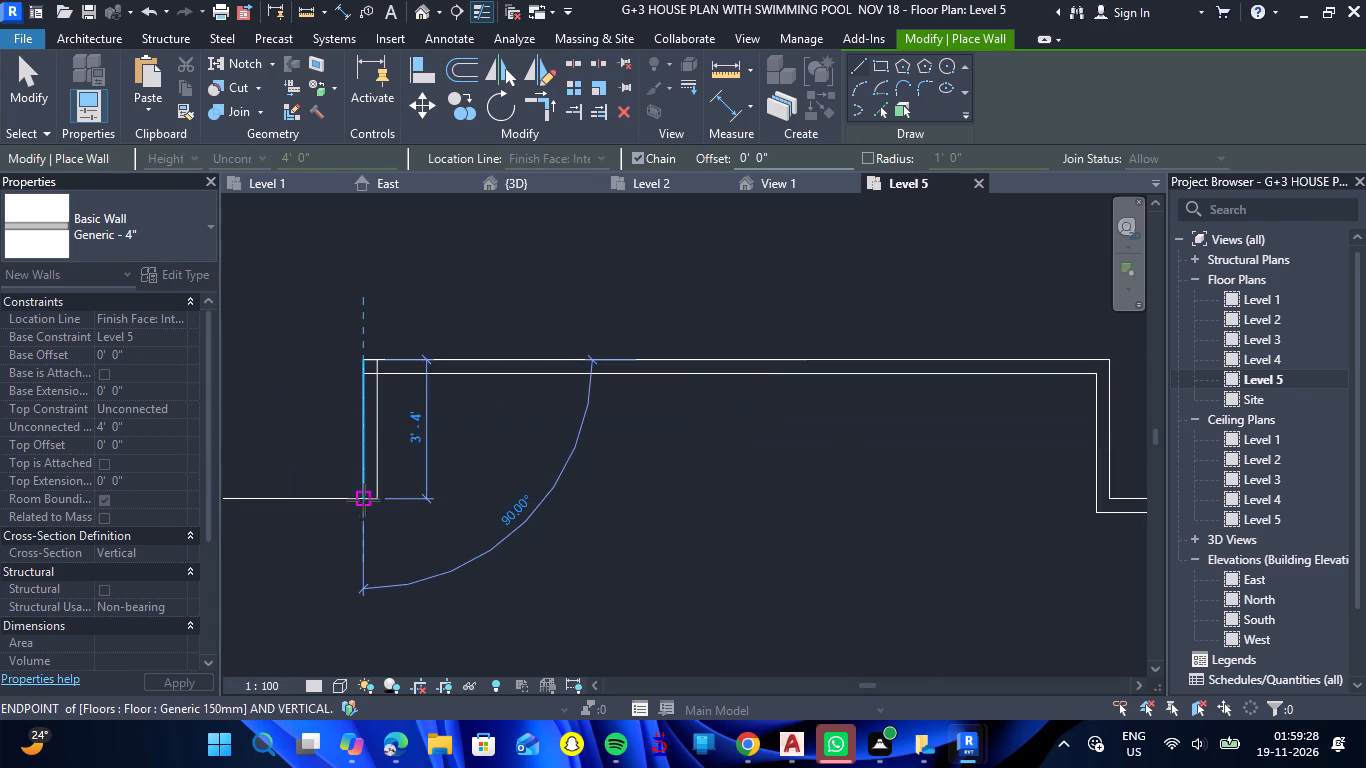
left_click(364, 500)
Run the last parapet segment about 15'-5" west to the slab's northwest corner, closing the loop, and end the wall chain.
scroll(348, 496, "down", 15)
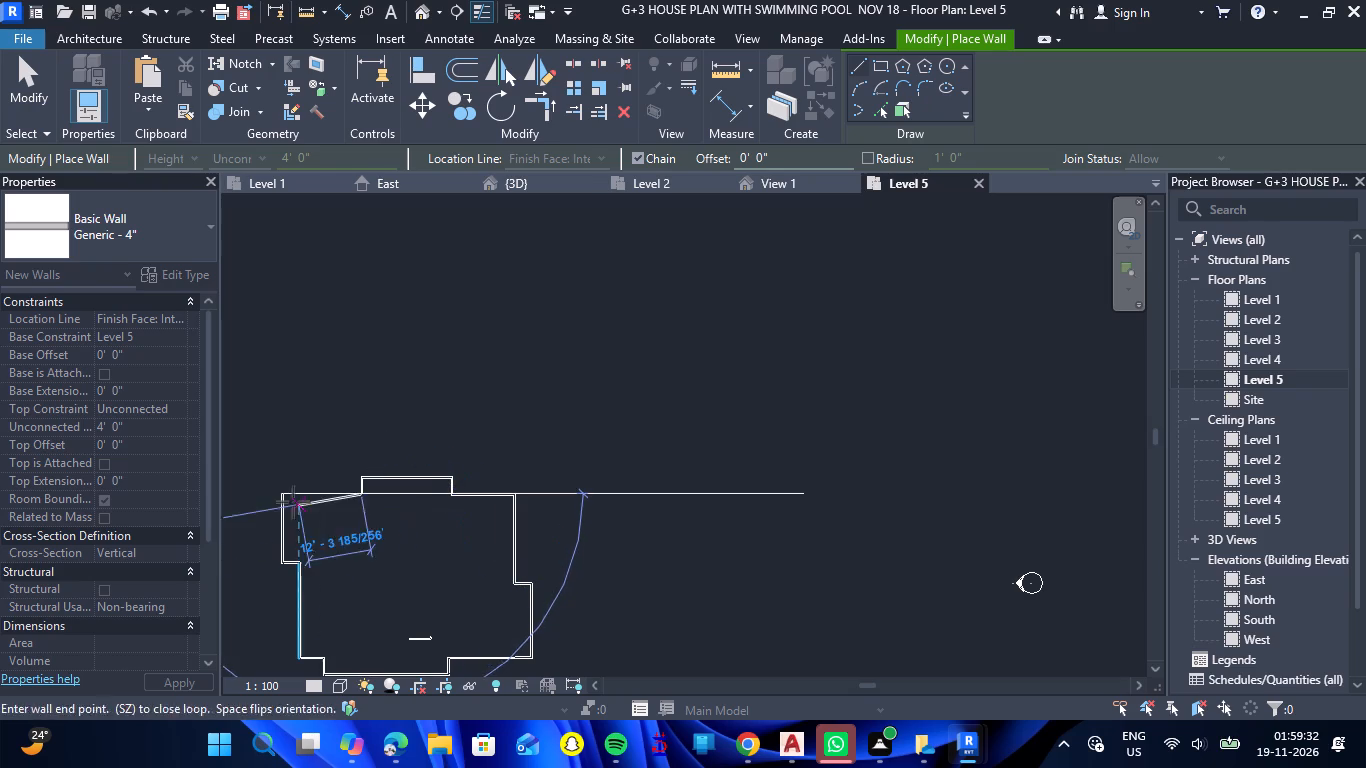
scroll(277, 496, "up", 14)
scroll(320, 477, "up", 7)
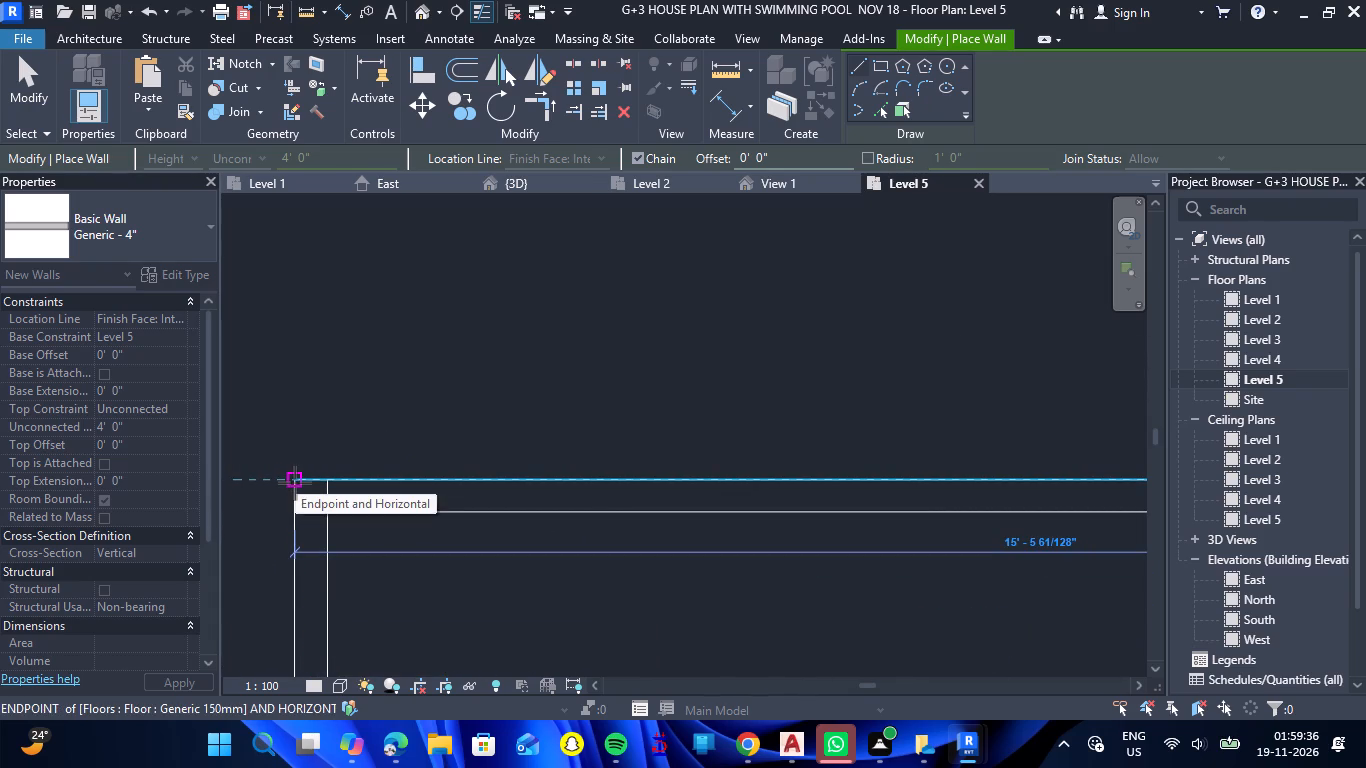
left_click(295, 483)
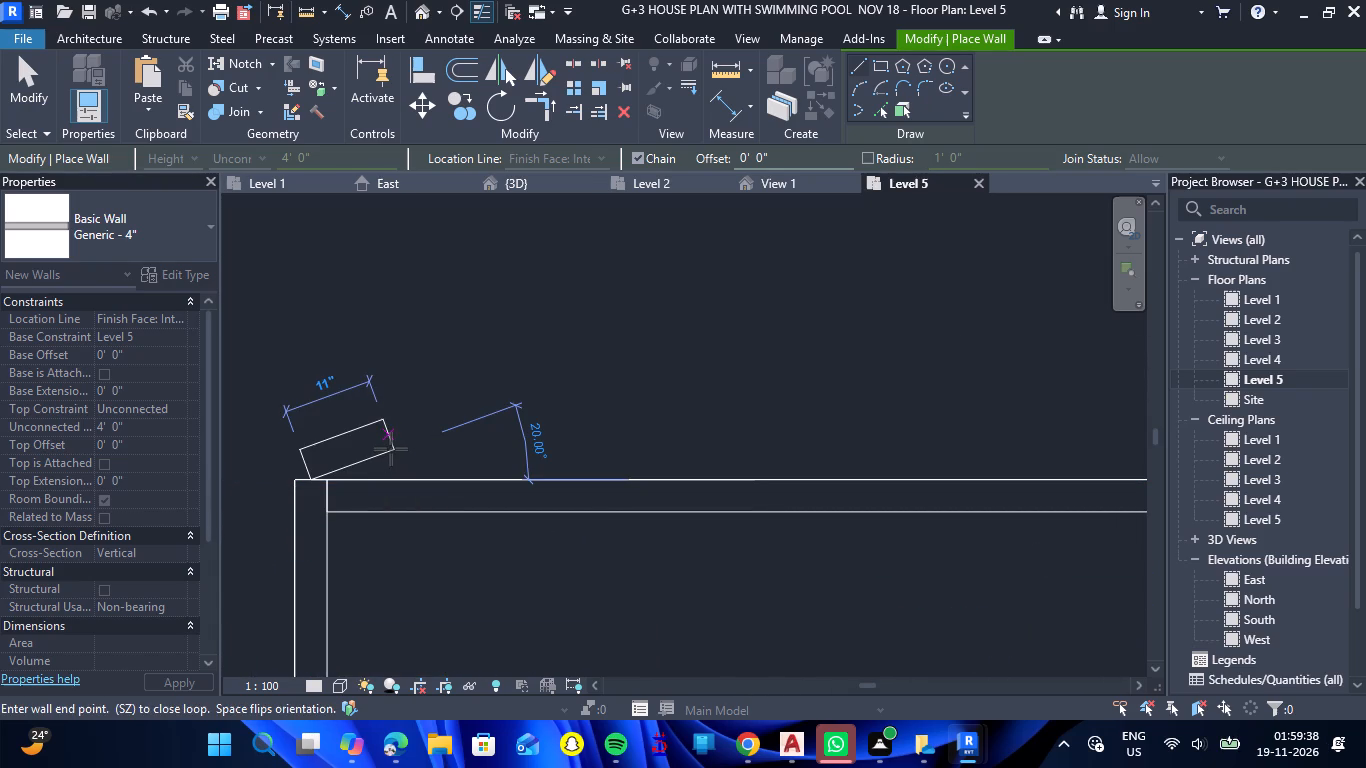
key("Escape")
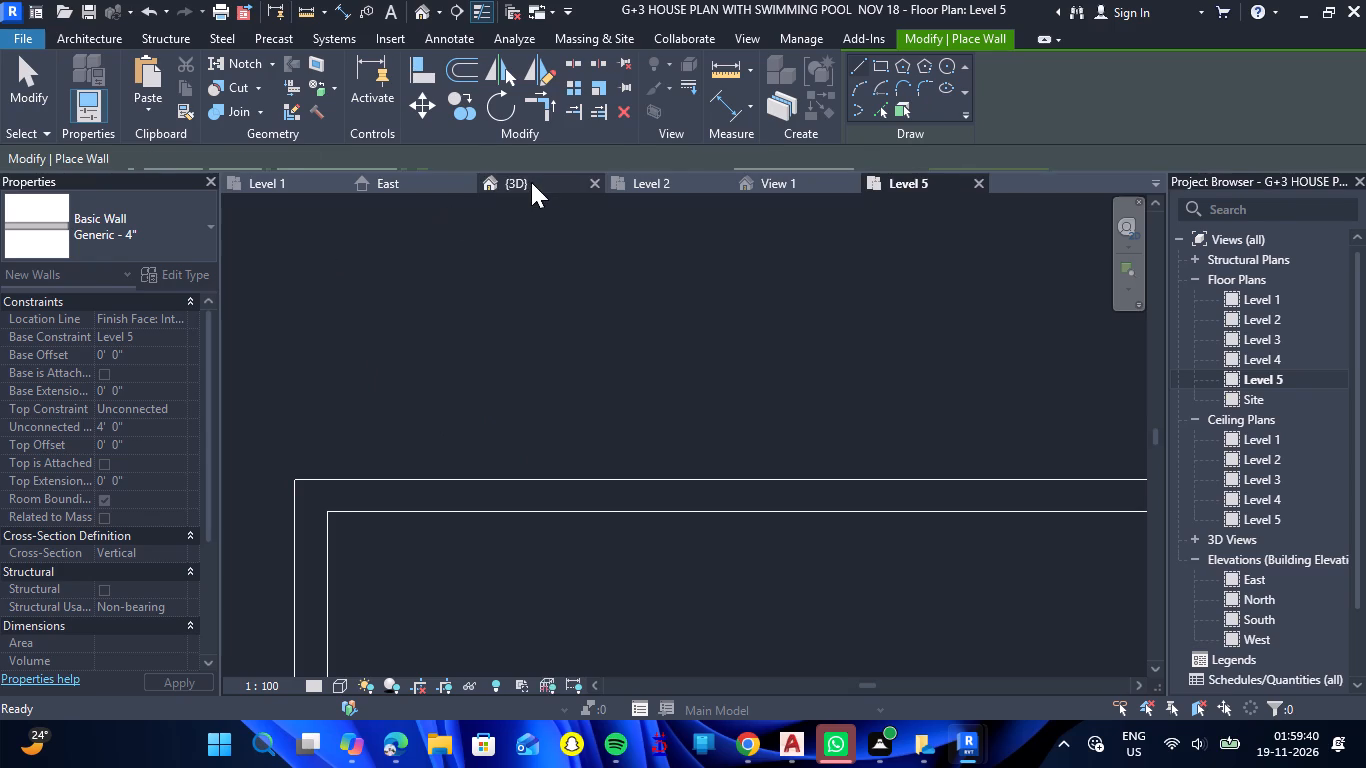
Examine the parapet around the roof slab in the 3D view of the building.
left_click(531, 182)
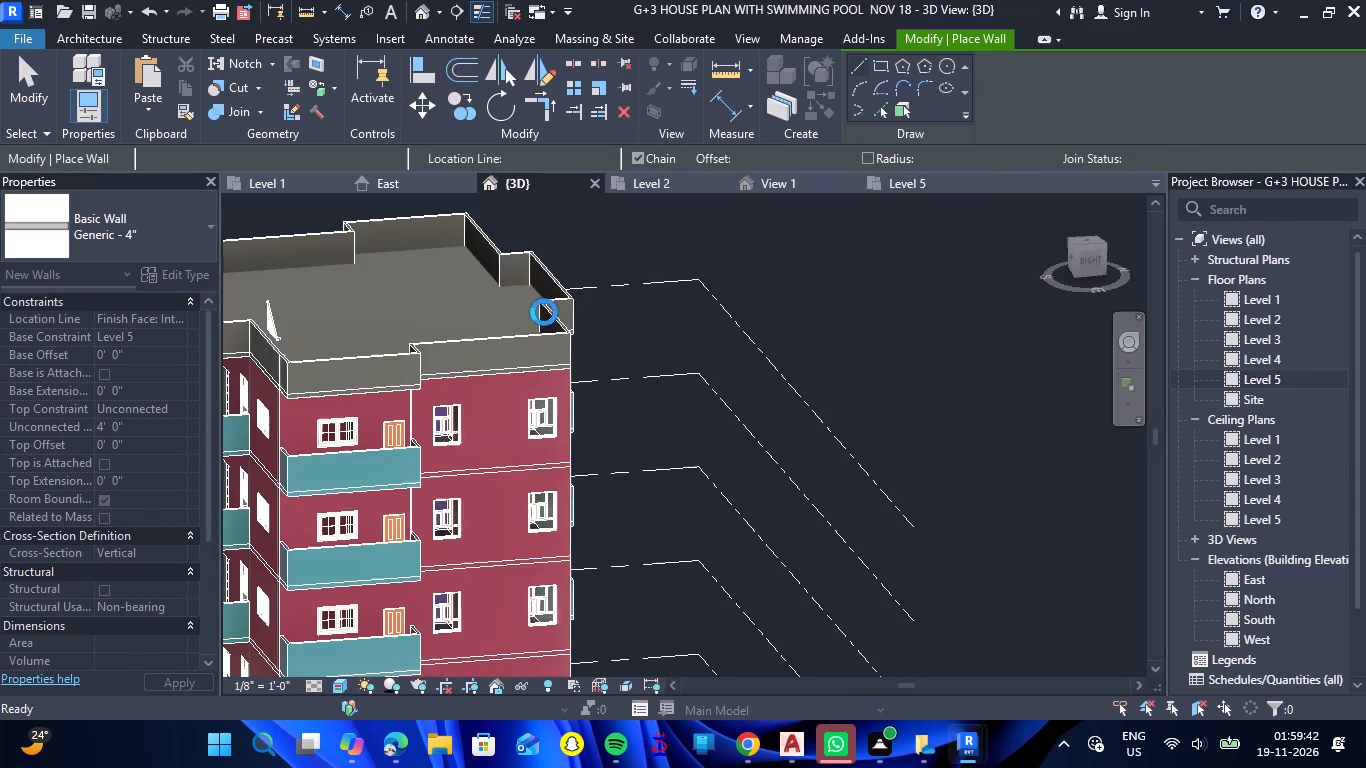
scroll(544, 312, "down", 4)
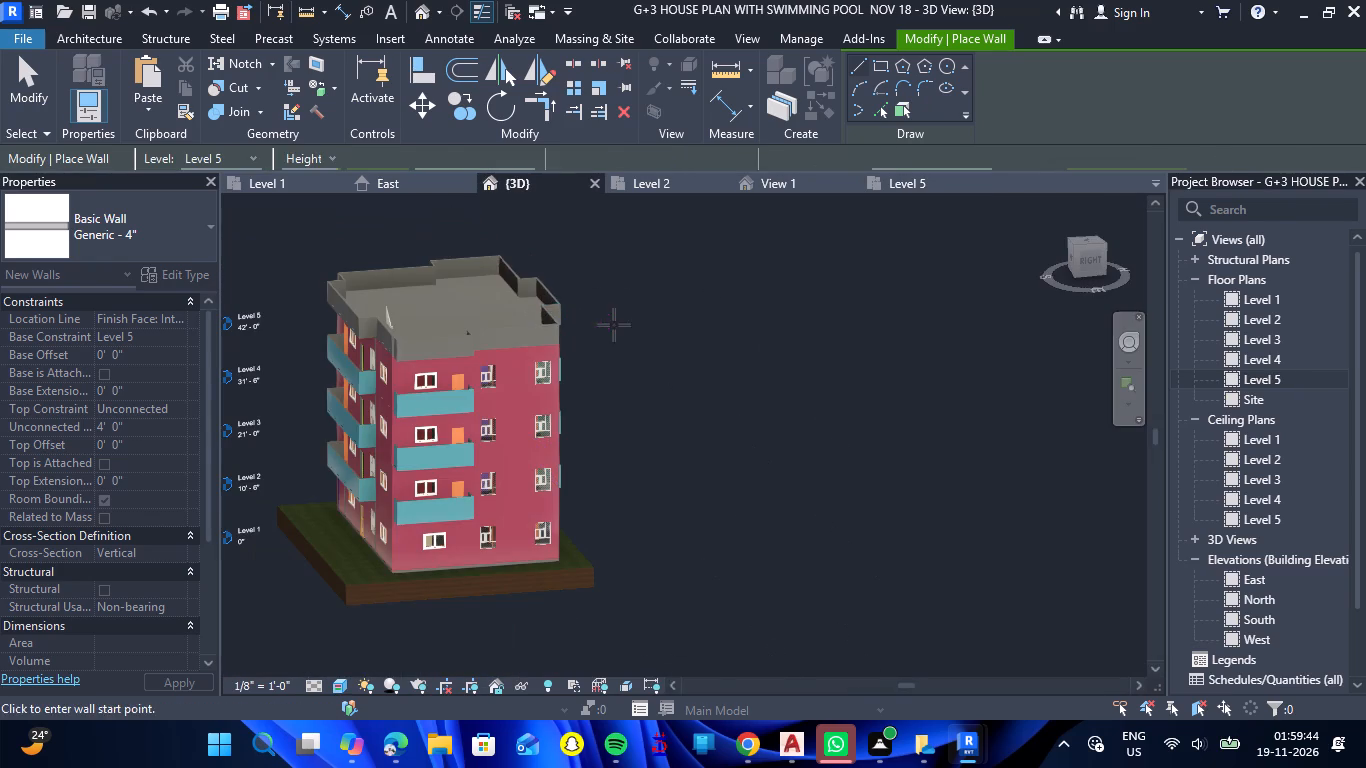
key("Escape")
scroll(417, 328, "up", 5)
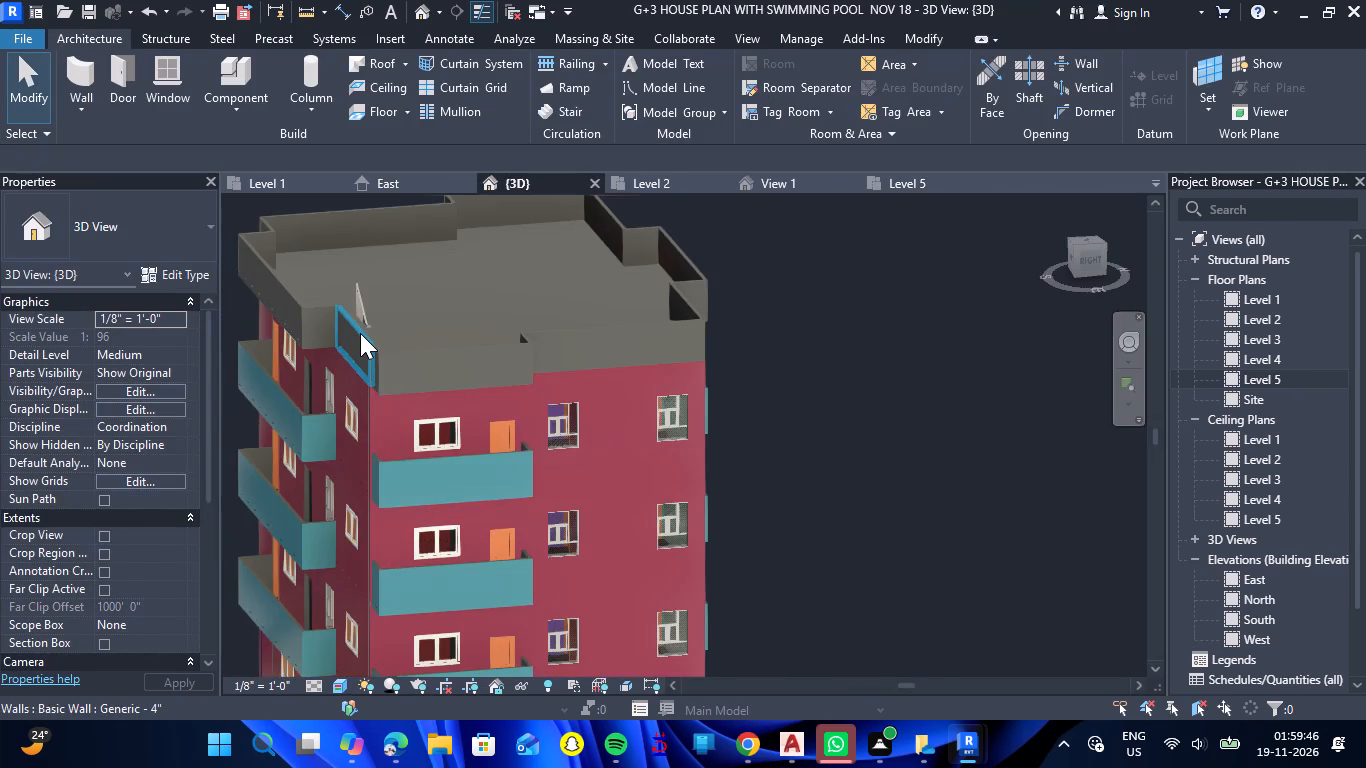
scroll(360, 333, "up", 3)
scroll(365, 333, "down", 5)
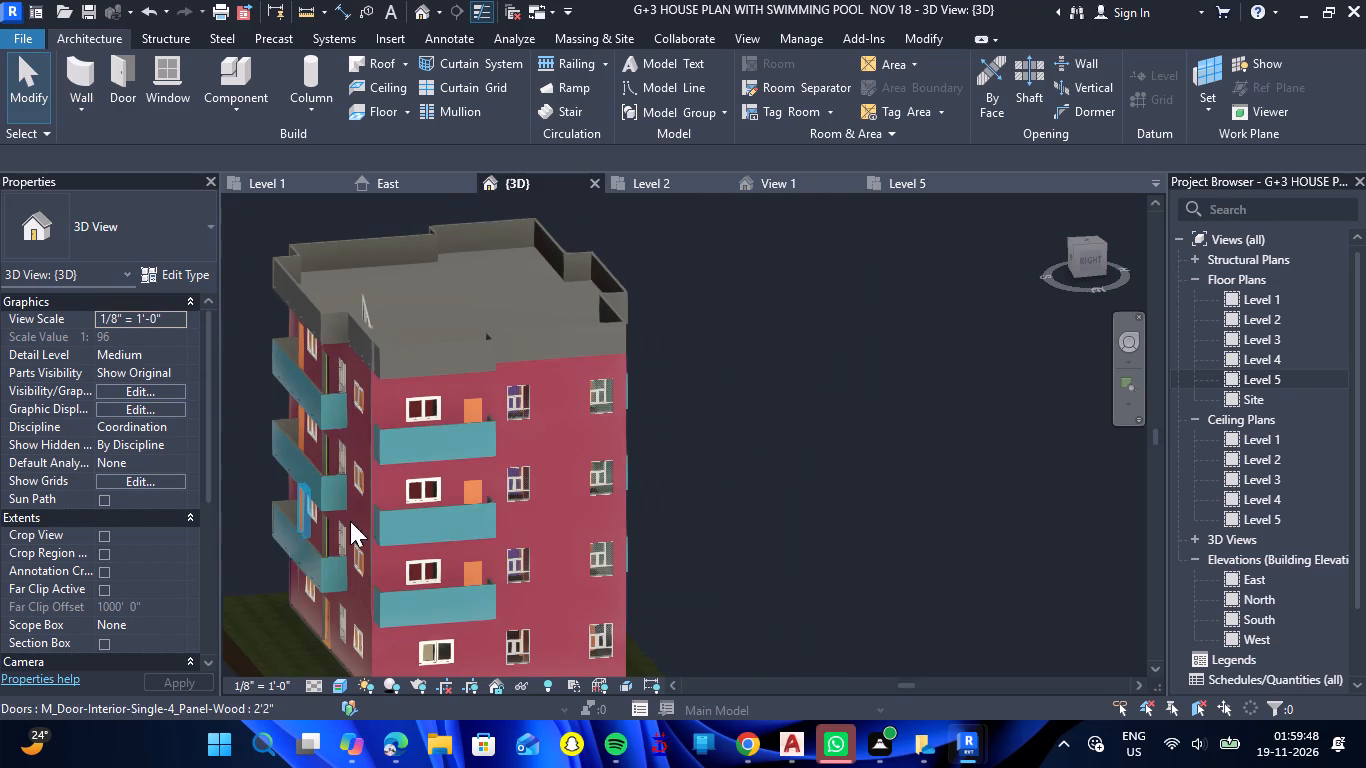
scroll(772, 439, "down", 2)
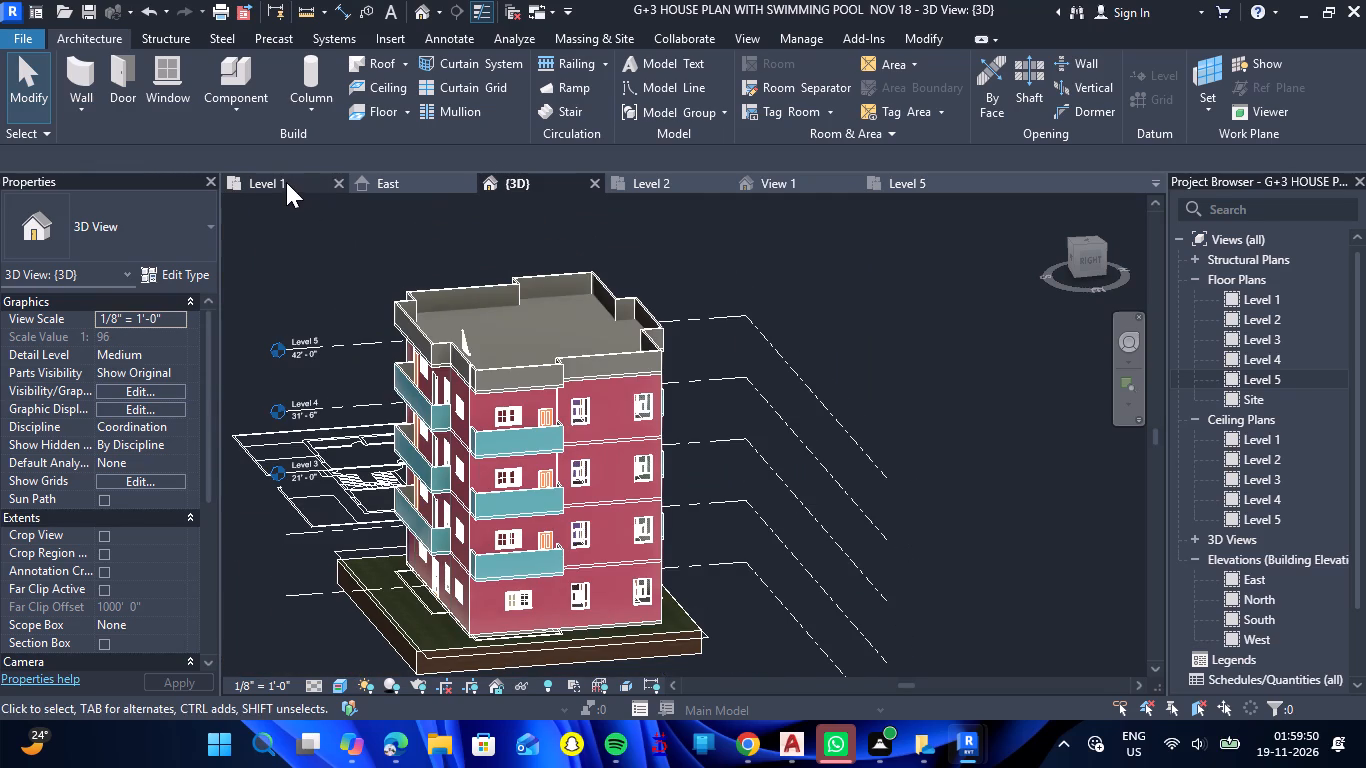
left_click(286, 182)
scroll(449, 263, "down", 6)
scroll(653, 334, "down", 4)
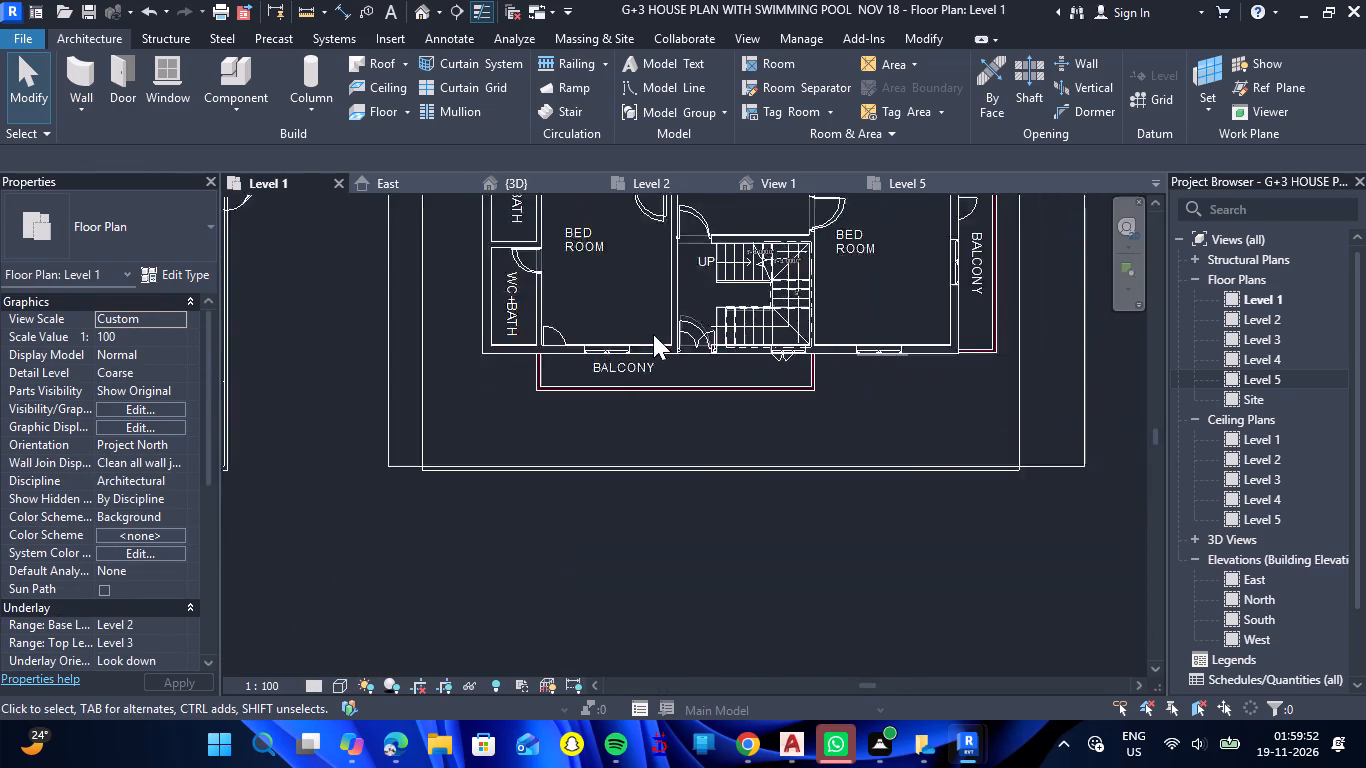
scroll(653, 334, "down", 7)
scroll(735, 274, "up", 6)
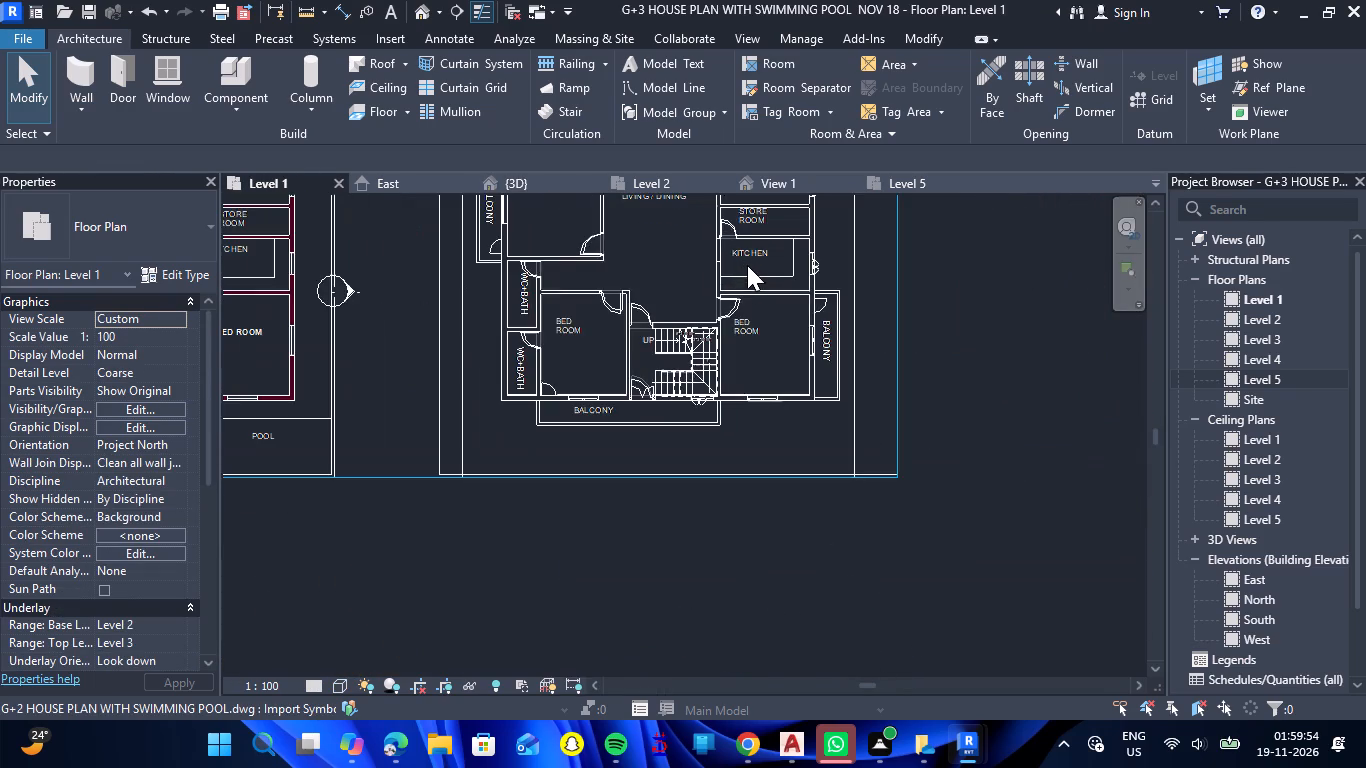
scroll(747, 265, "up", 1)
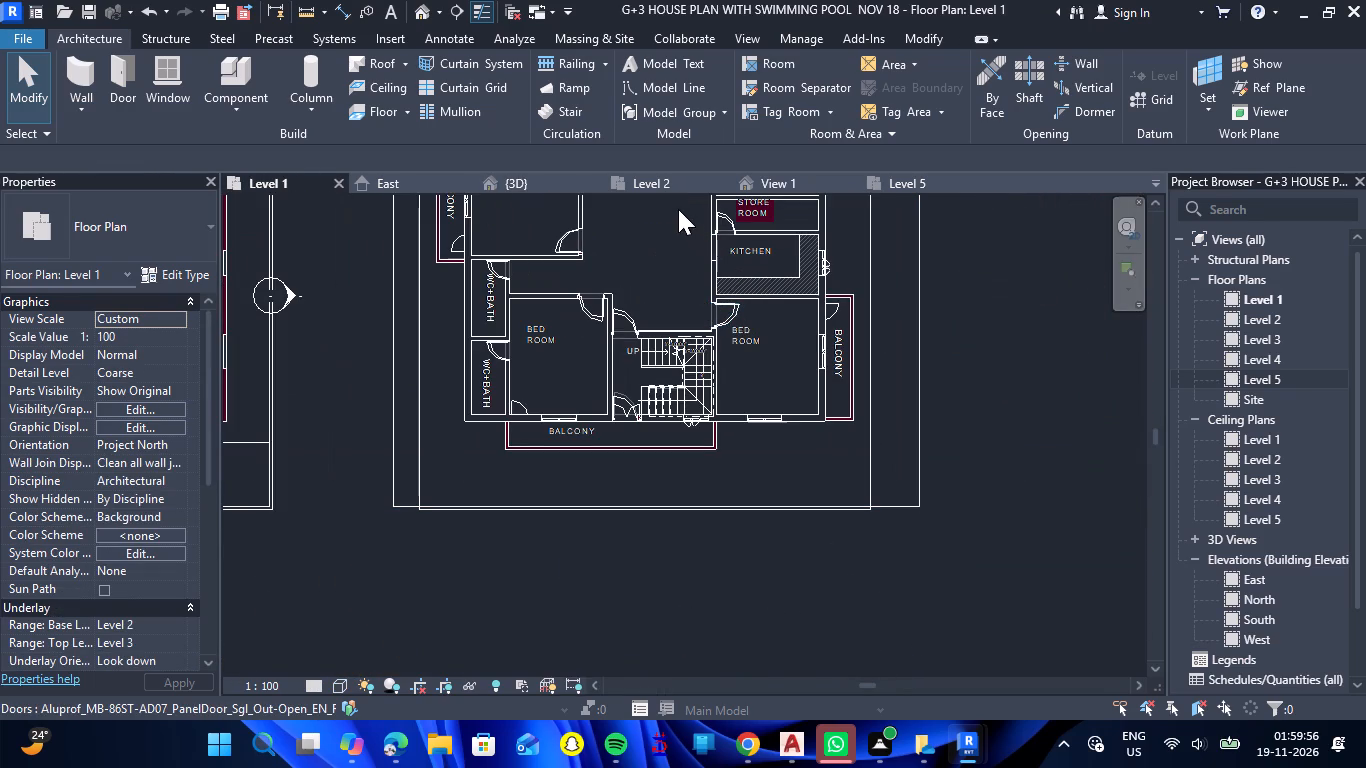
Create a shaft opening on the Level 2 plan with a rectangular boundary of 8'-3" by 9'-0" around the staircase.
left_click(655, 186)
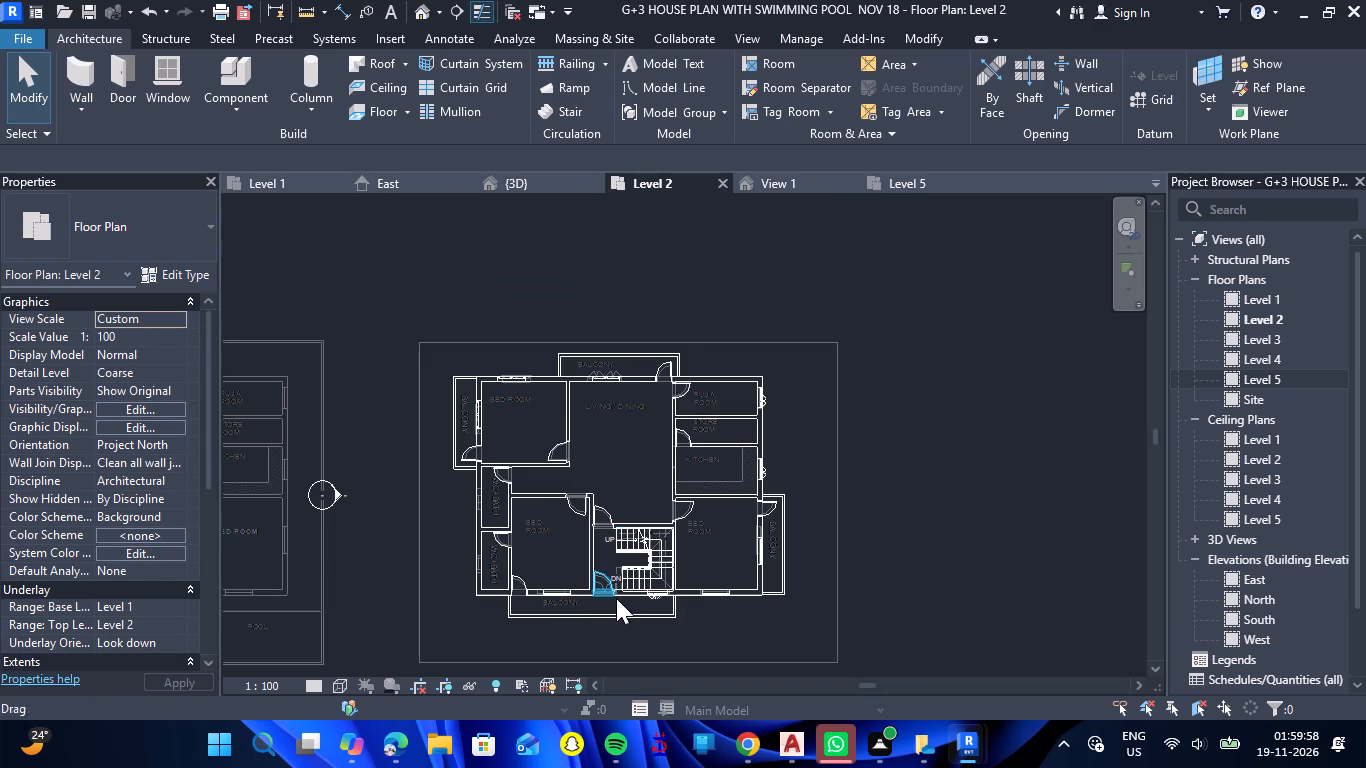
scroll(624, 619, "up", 3)
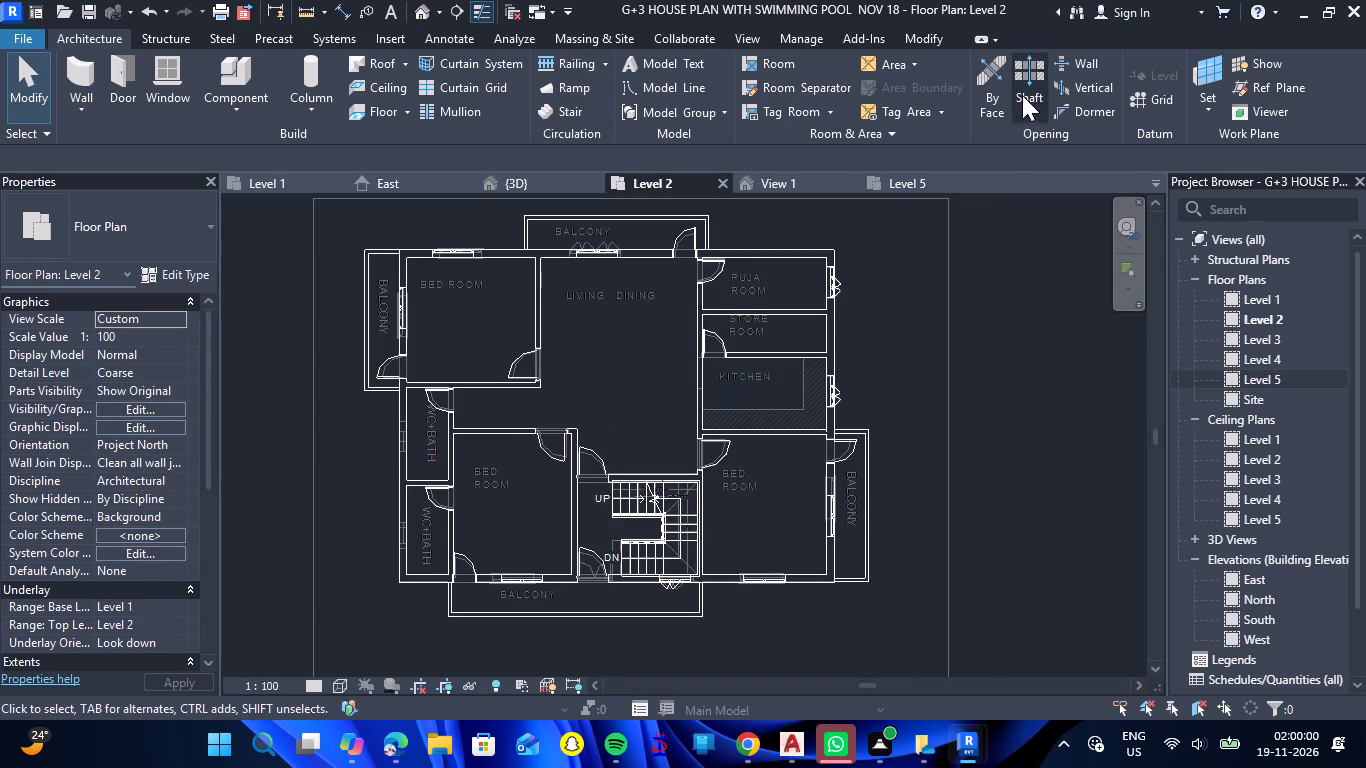
left_click(1022, 95)
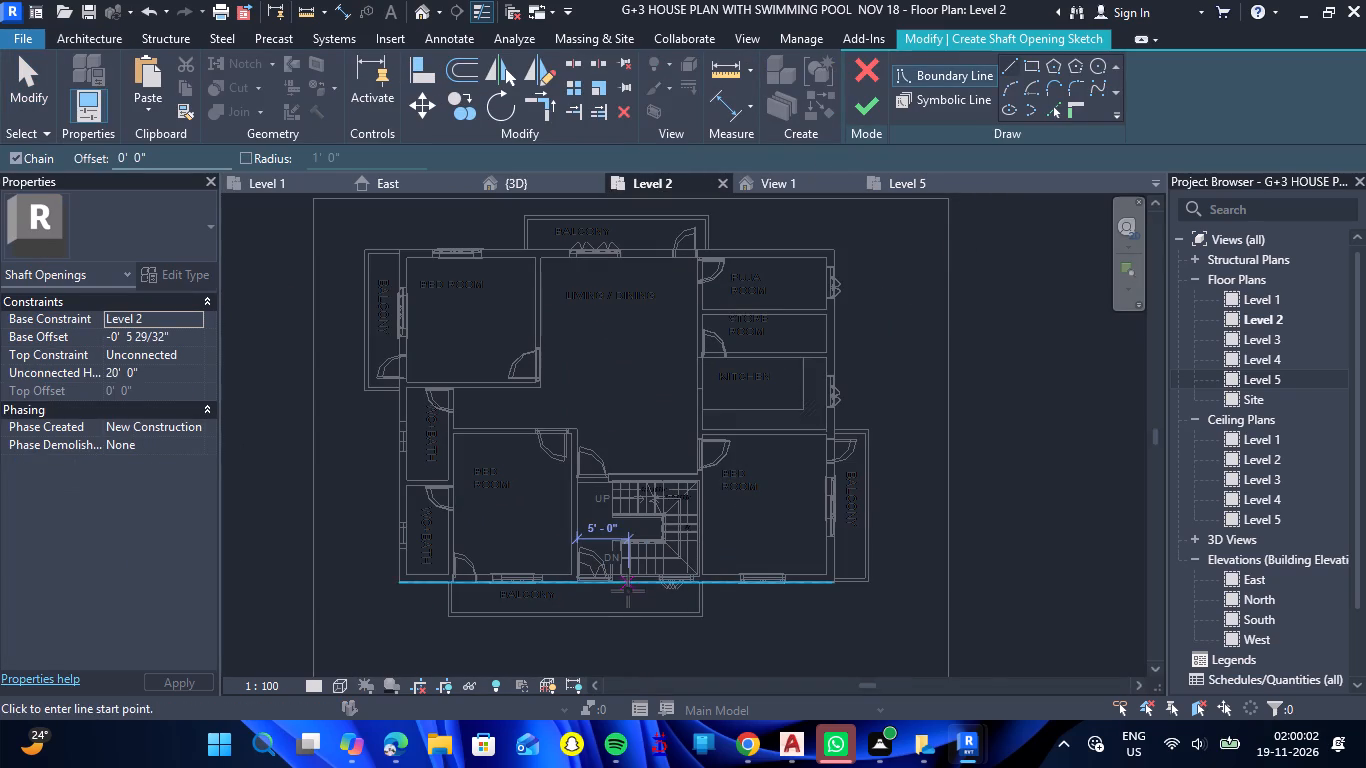
scroll(628, 591, "up", 7)
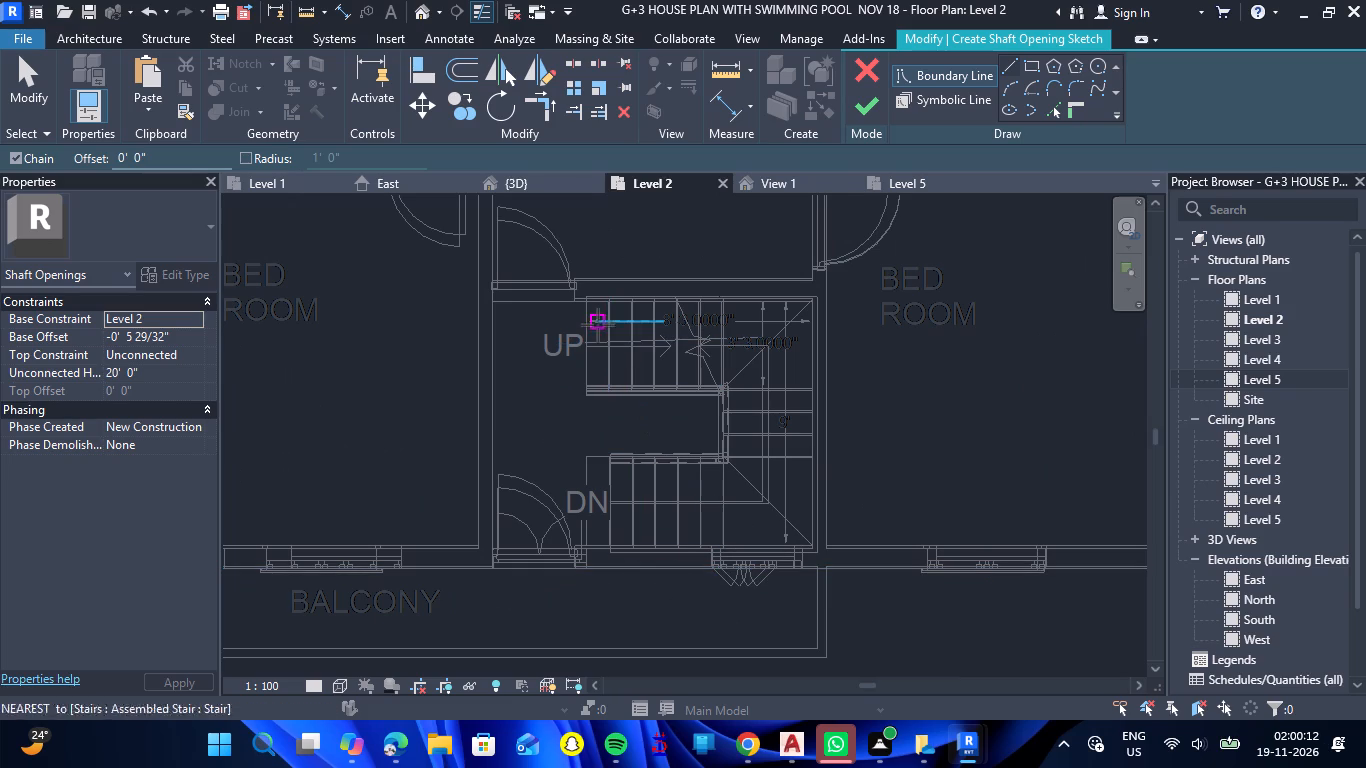
scroll(595, 318, "up", 3)
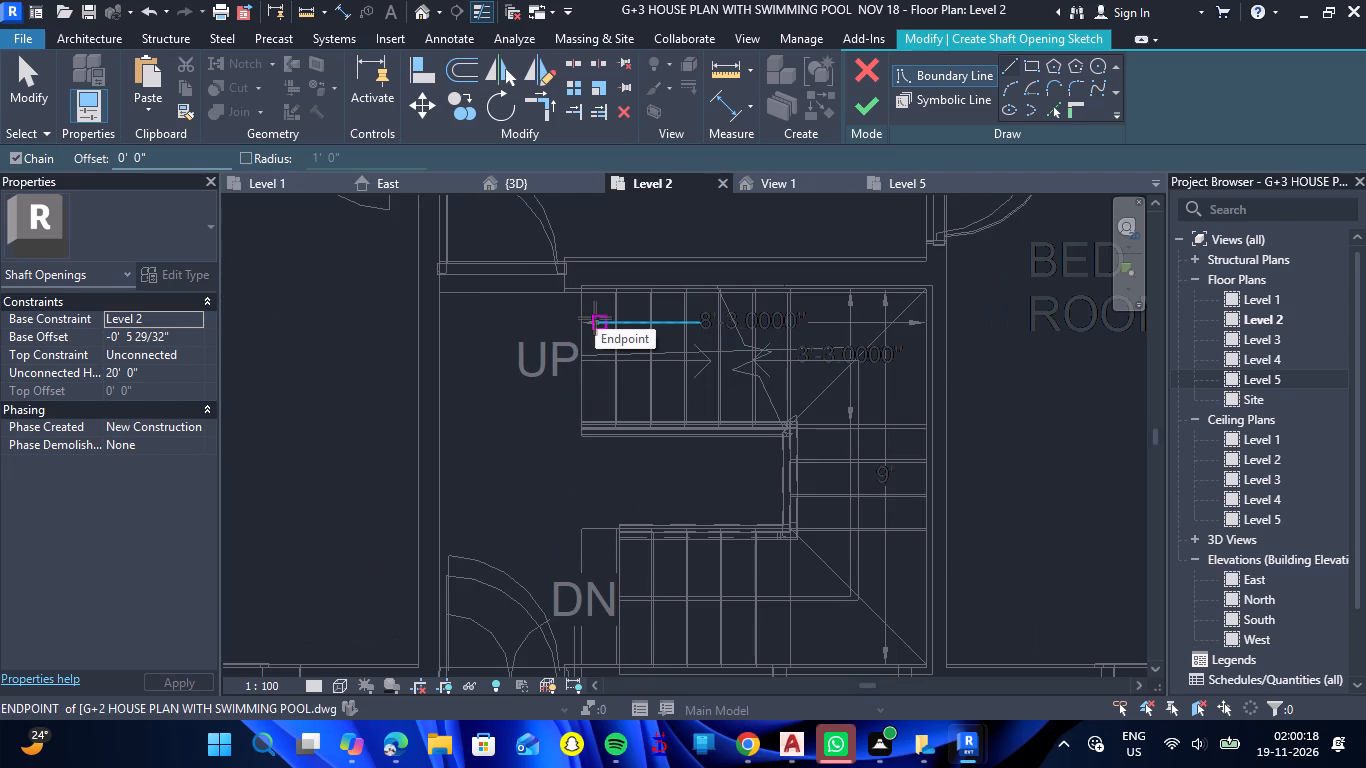
left_click(928, 295)
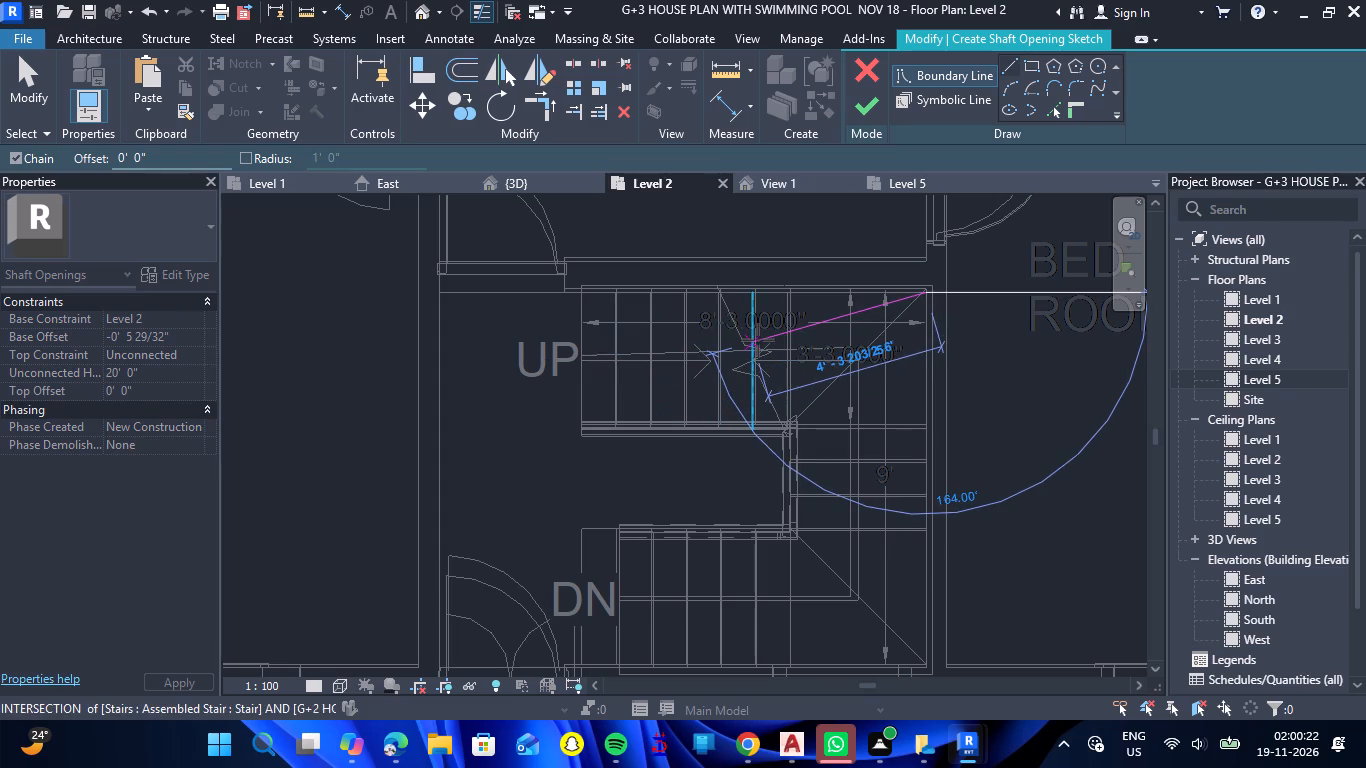
key("Escape")
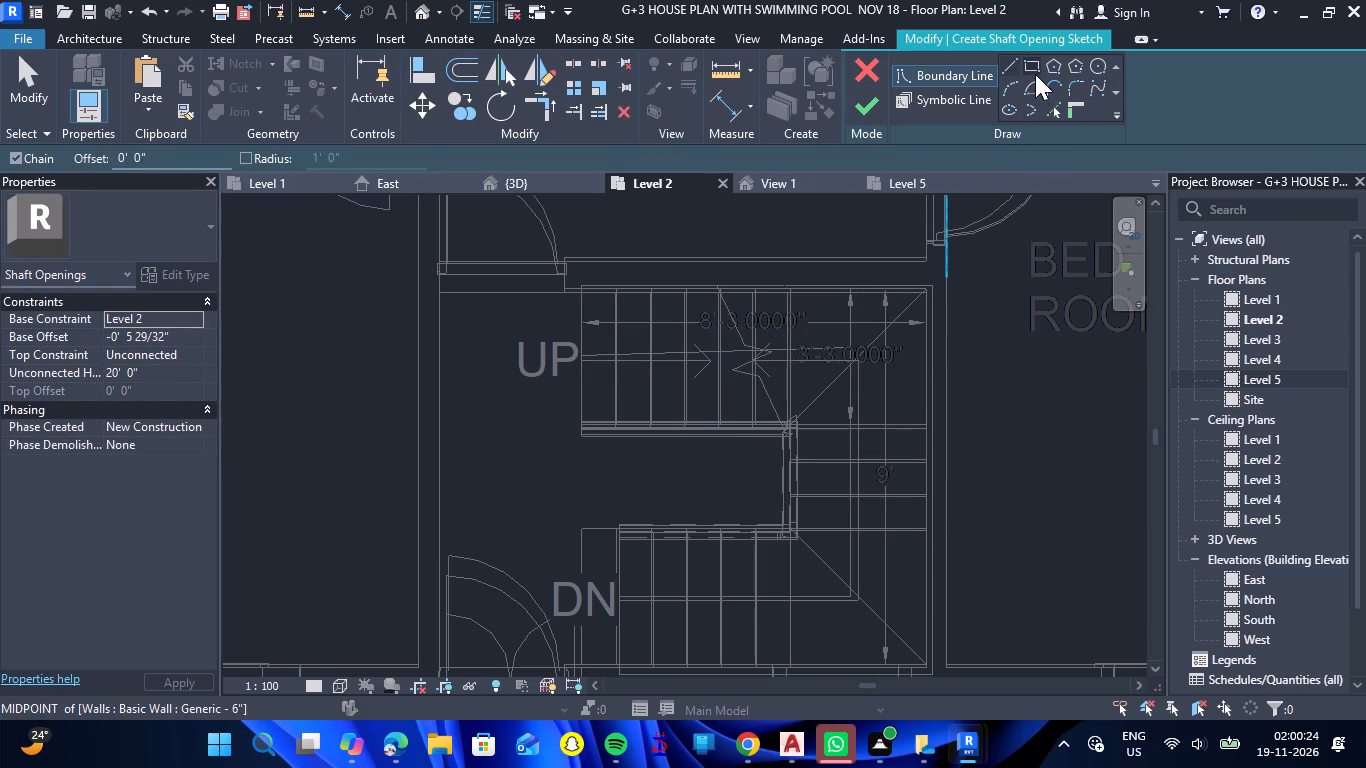
left_click(1035, 74)
left_click(927, 293)
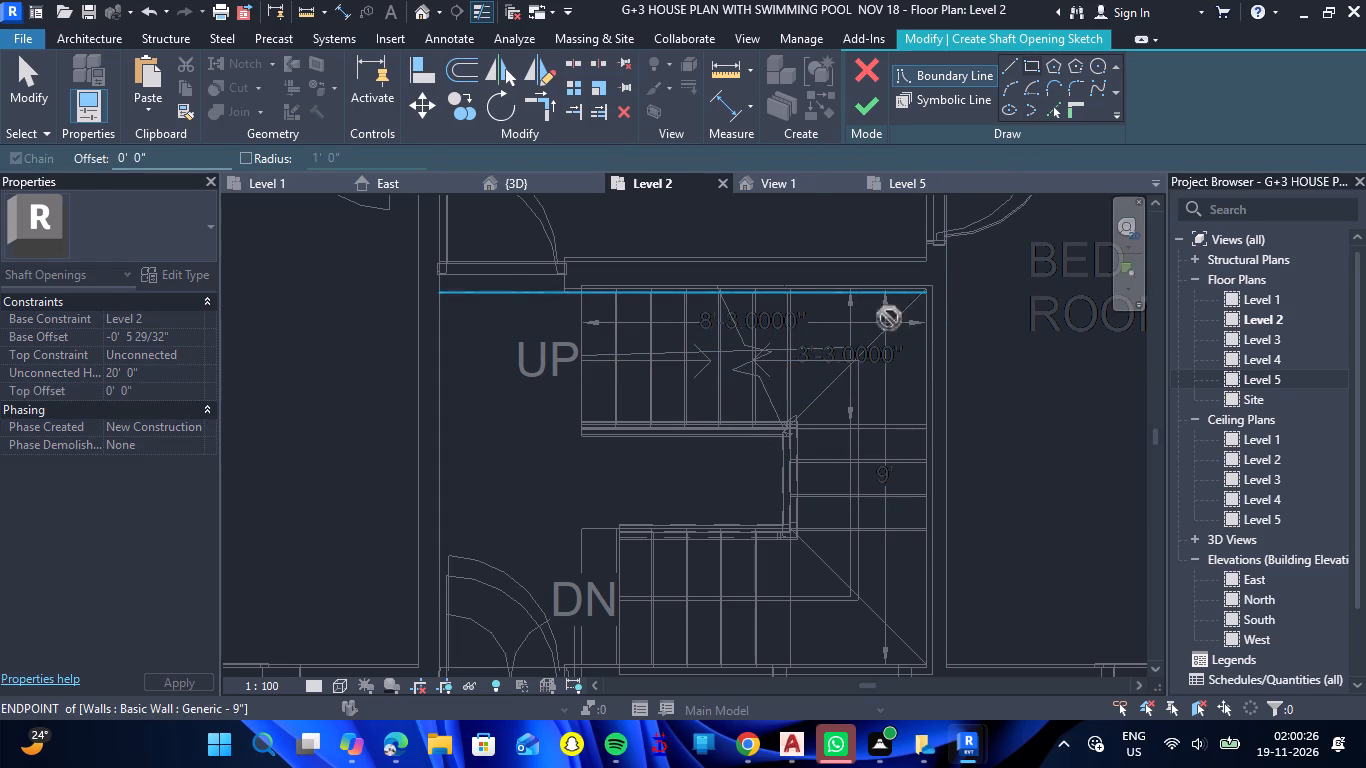
scroll(724, 394, "down", 3)
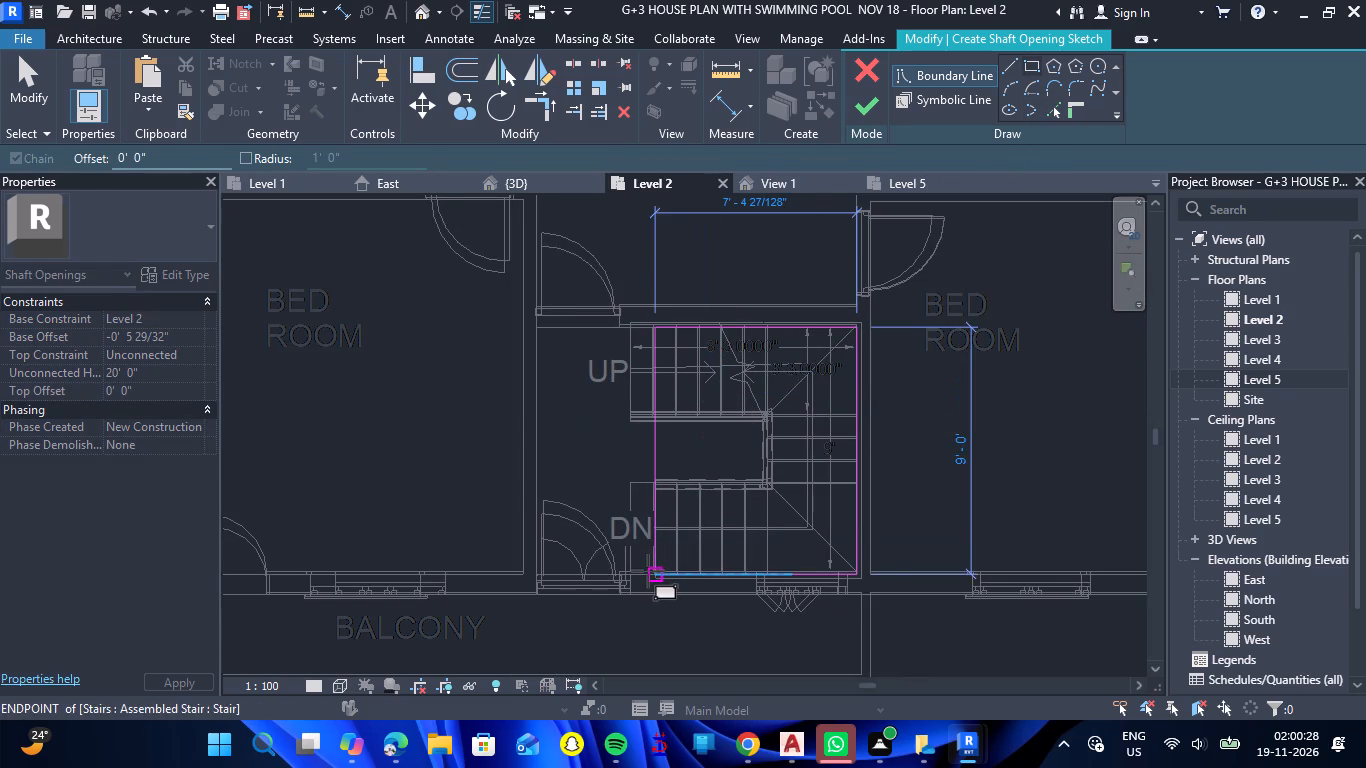
scroll(648, 571, "up", 4)
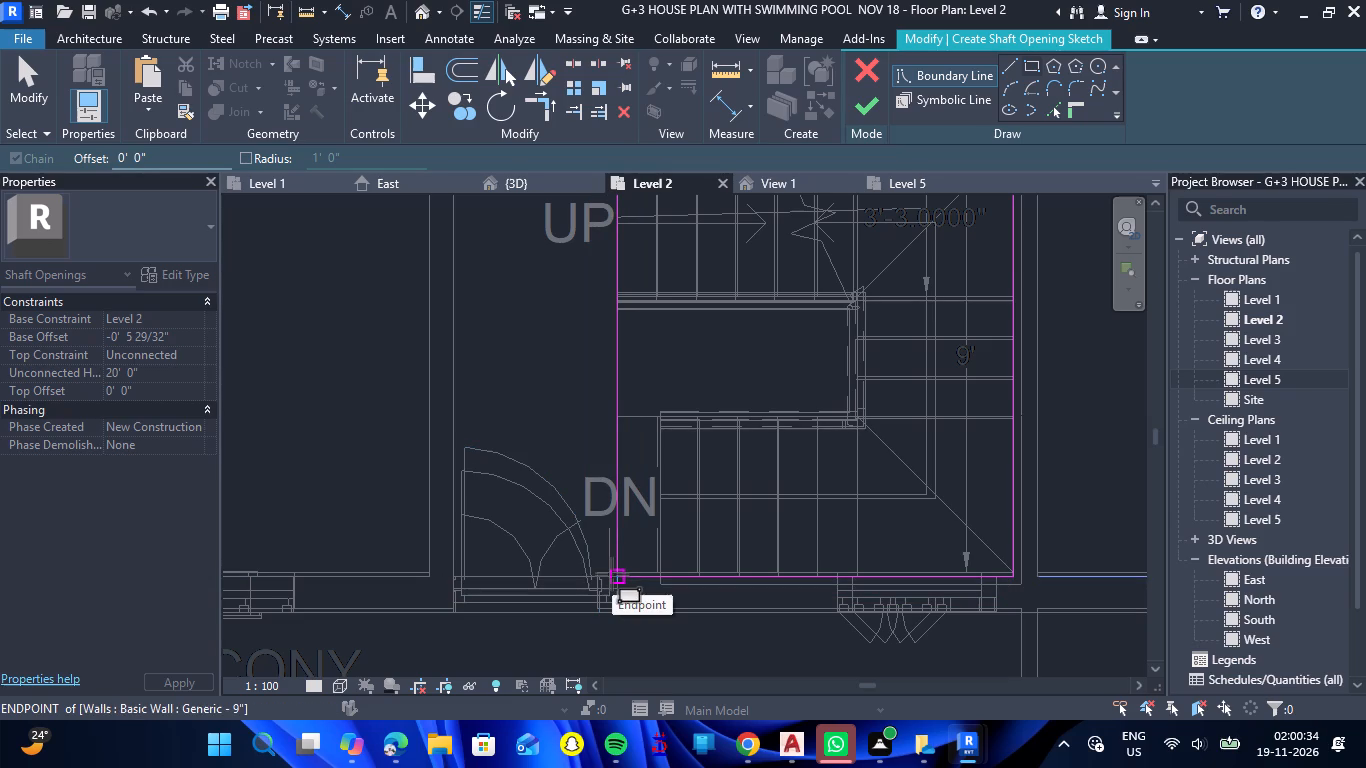
left_click(612, 574)
scroll(692, 570, "down", 6)
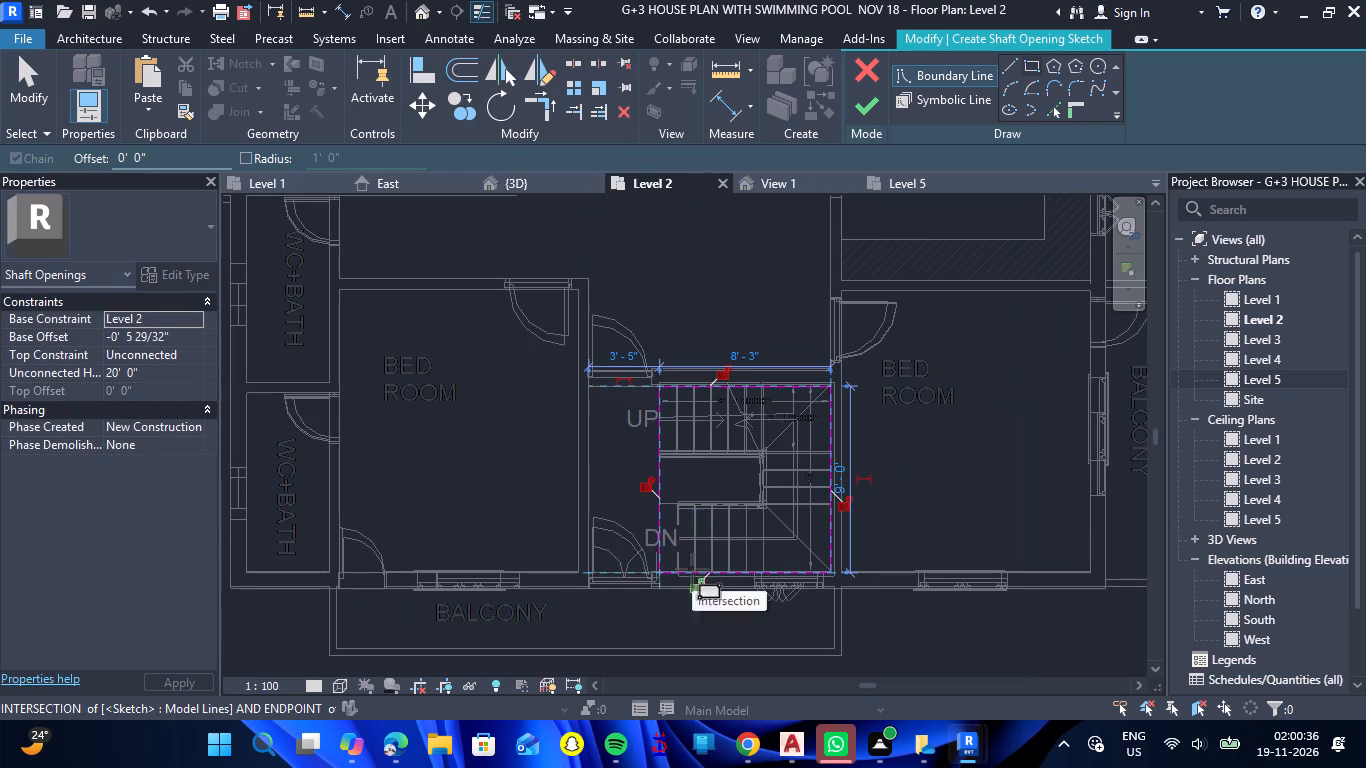
scroll(819, 479, "up", 4)
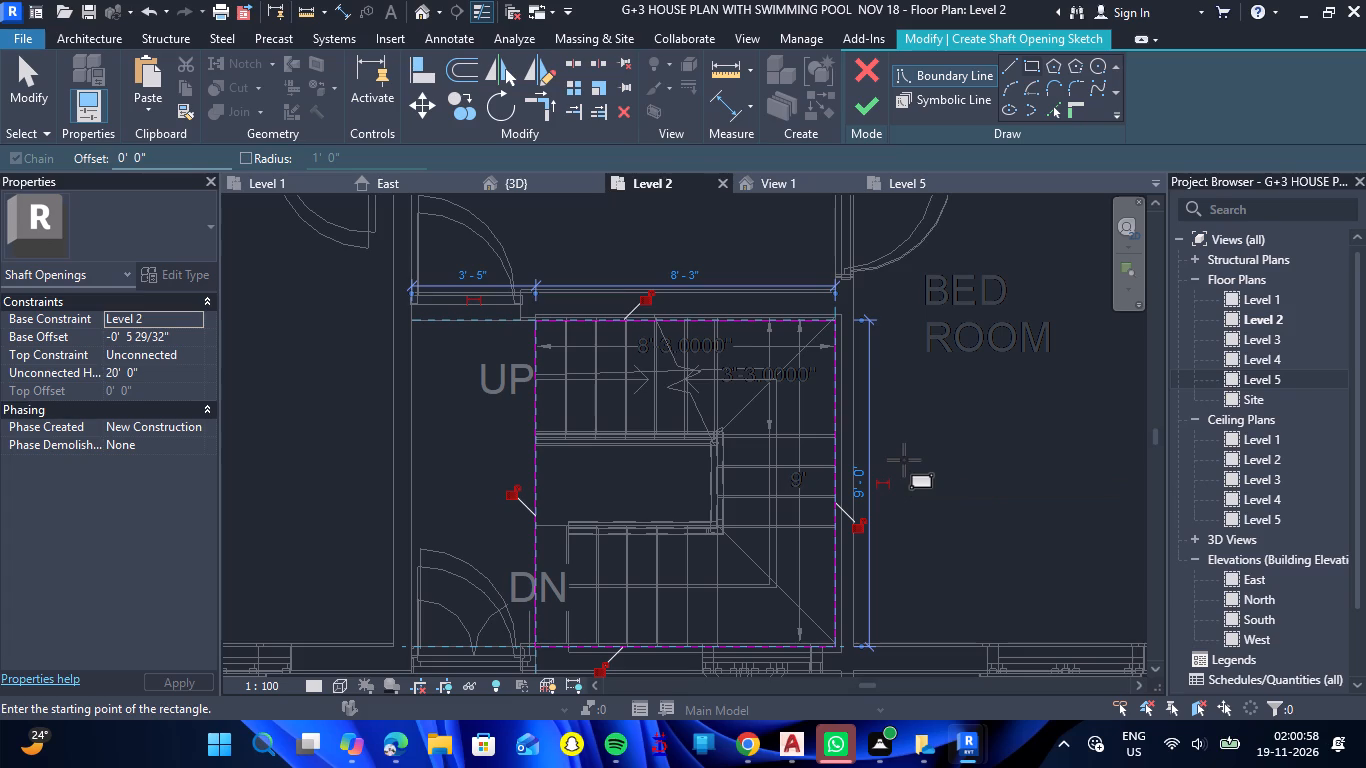
left_click(862, 108)
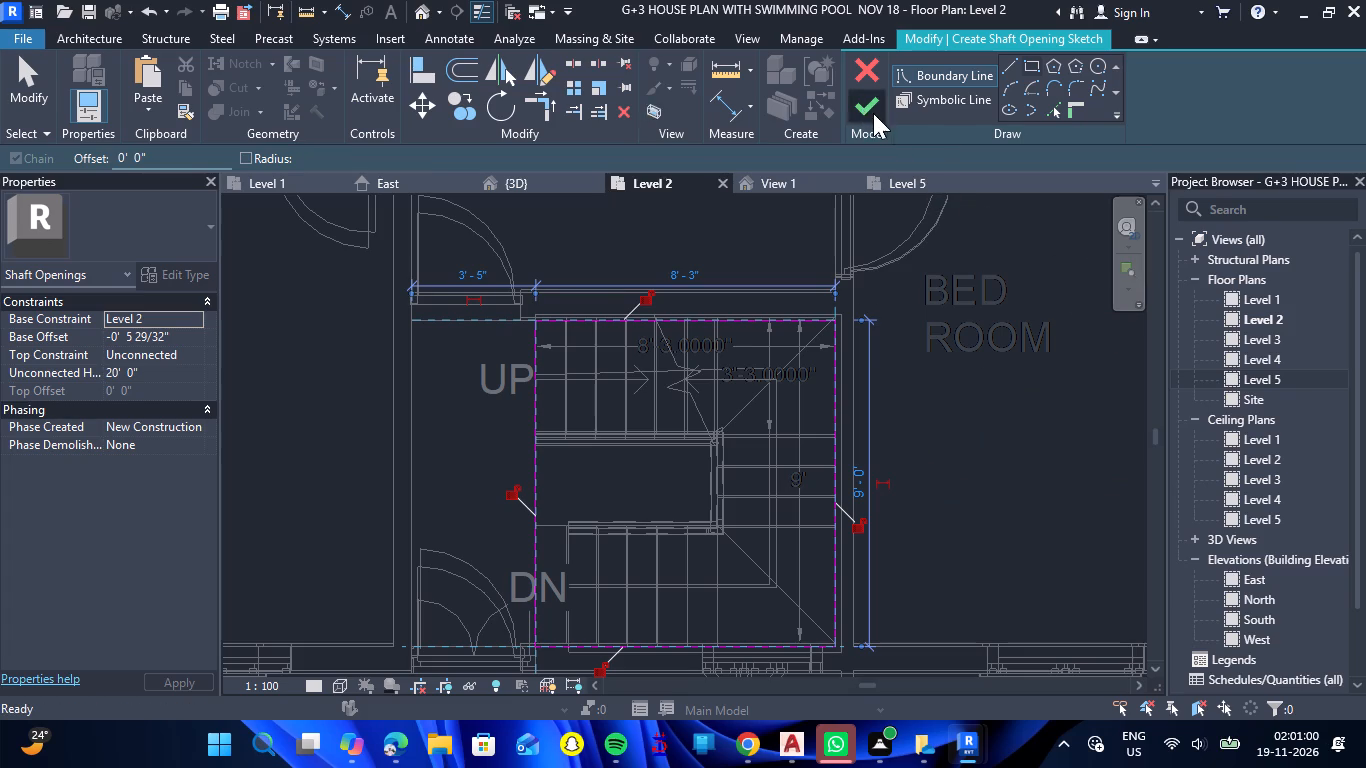
In the 3D view, extend the top of the shaft opening above the roof, to an unconnected height of about 44'-4".
left_click(546, 186)
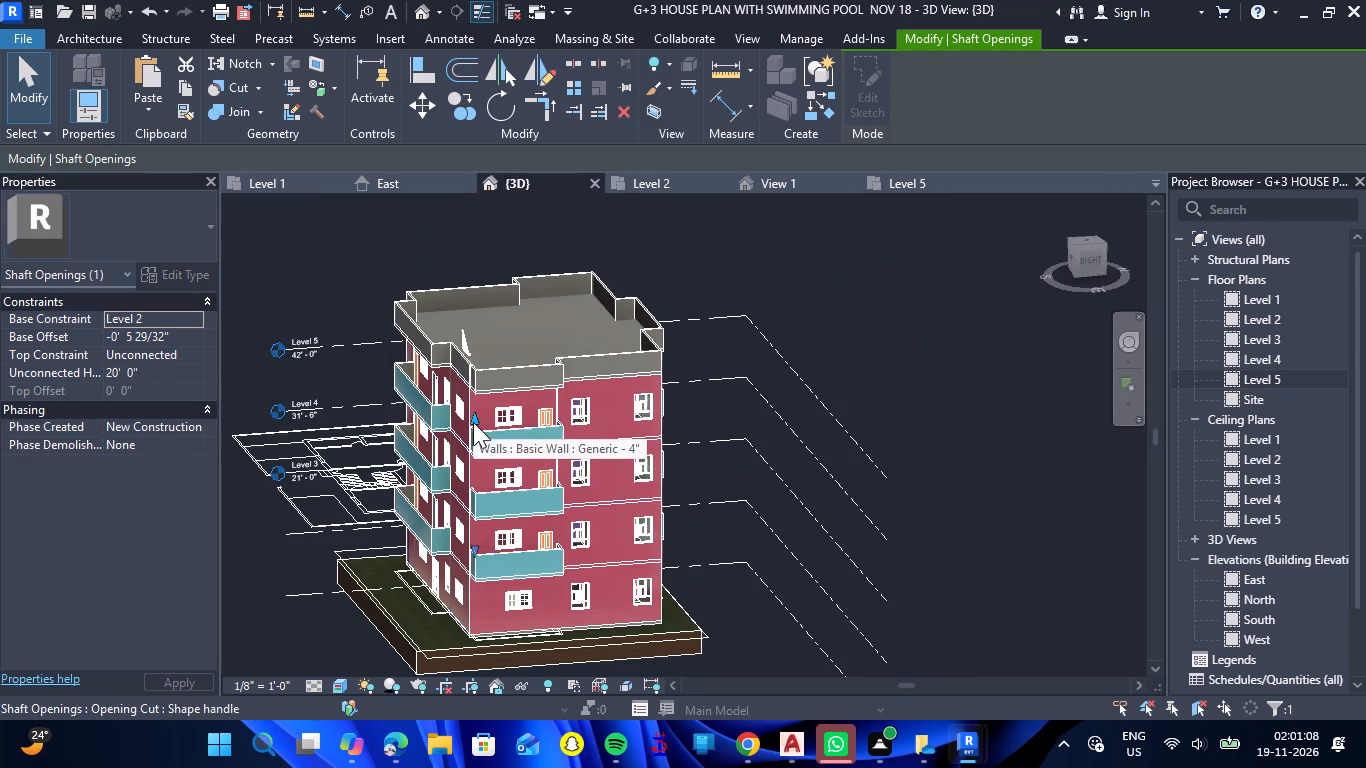
left_click_drag(473, 419, 505, 270)
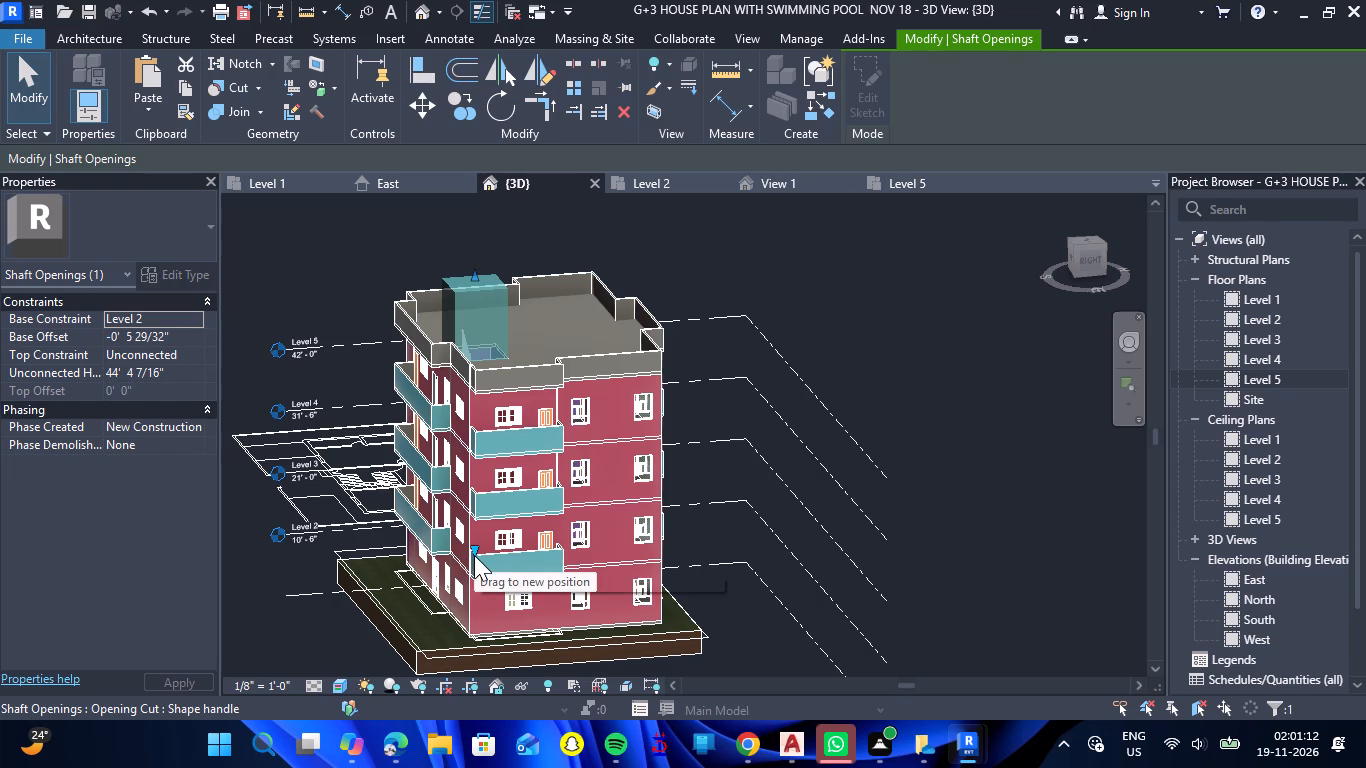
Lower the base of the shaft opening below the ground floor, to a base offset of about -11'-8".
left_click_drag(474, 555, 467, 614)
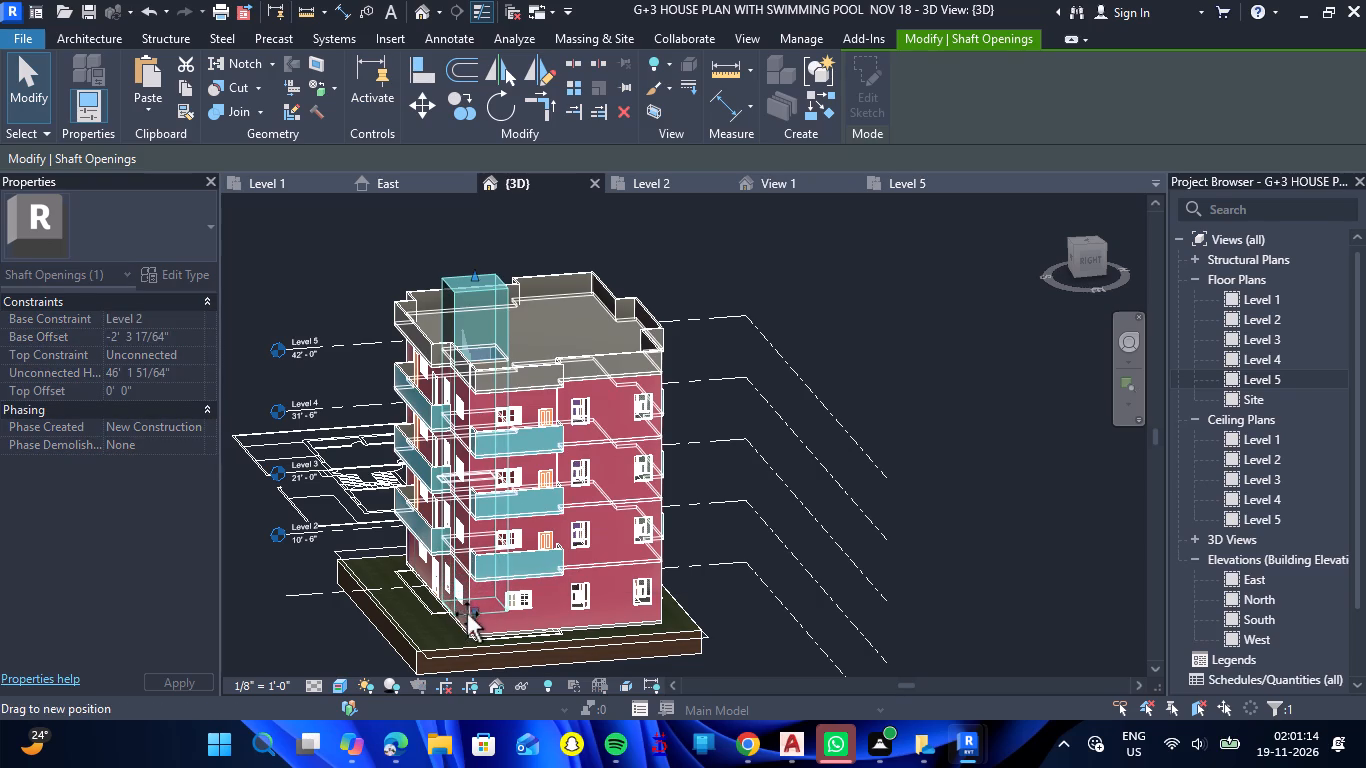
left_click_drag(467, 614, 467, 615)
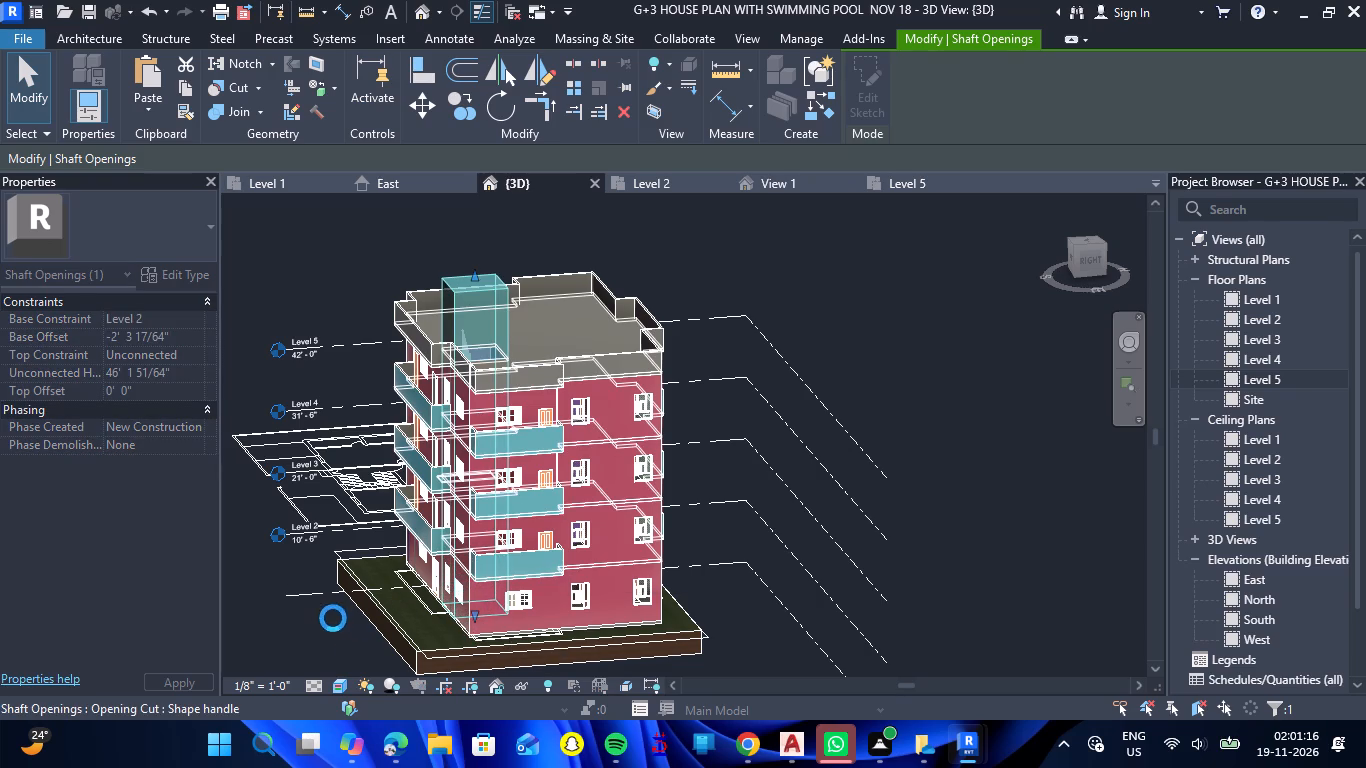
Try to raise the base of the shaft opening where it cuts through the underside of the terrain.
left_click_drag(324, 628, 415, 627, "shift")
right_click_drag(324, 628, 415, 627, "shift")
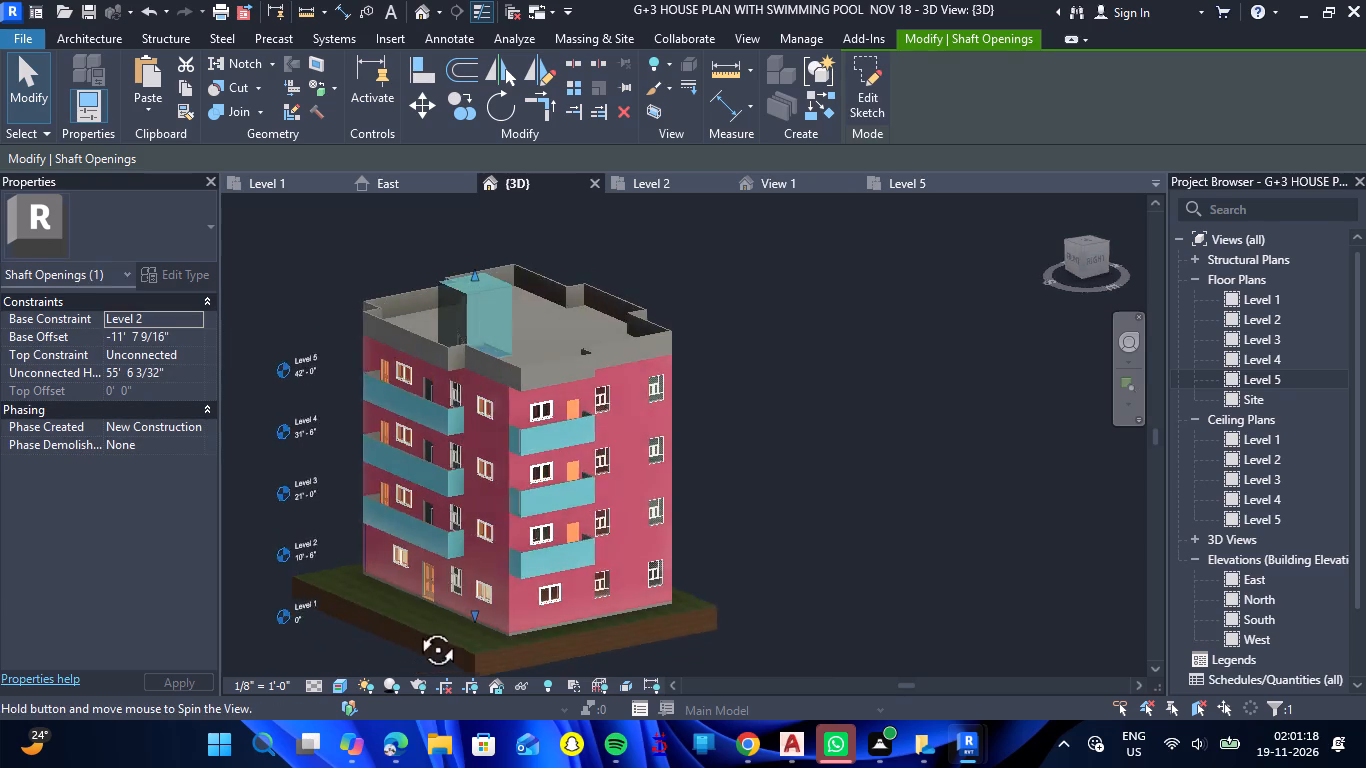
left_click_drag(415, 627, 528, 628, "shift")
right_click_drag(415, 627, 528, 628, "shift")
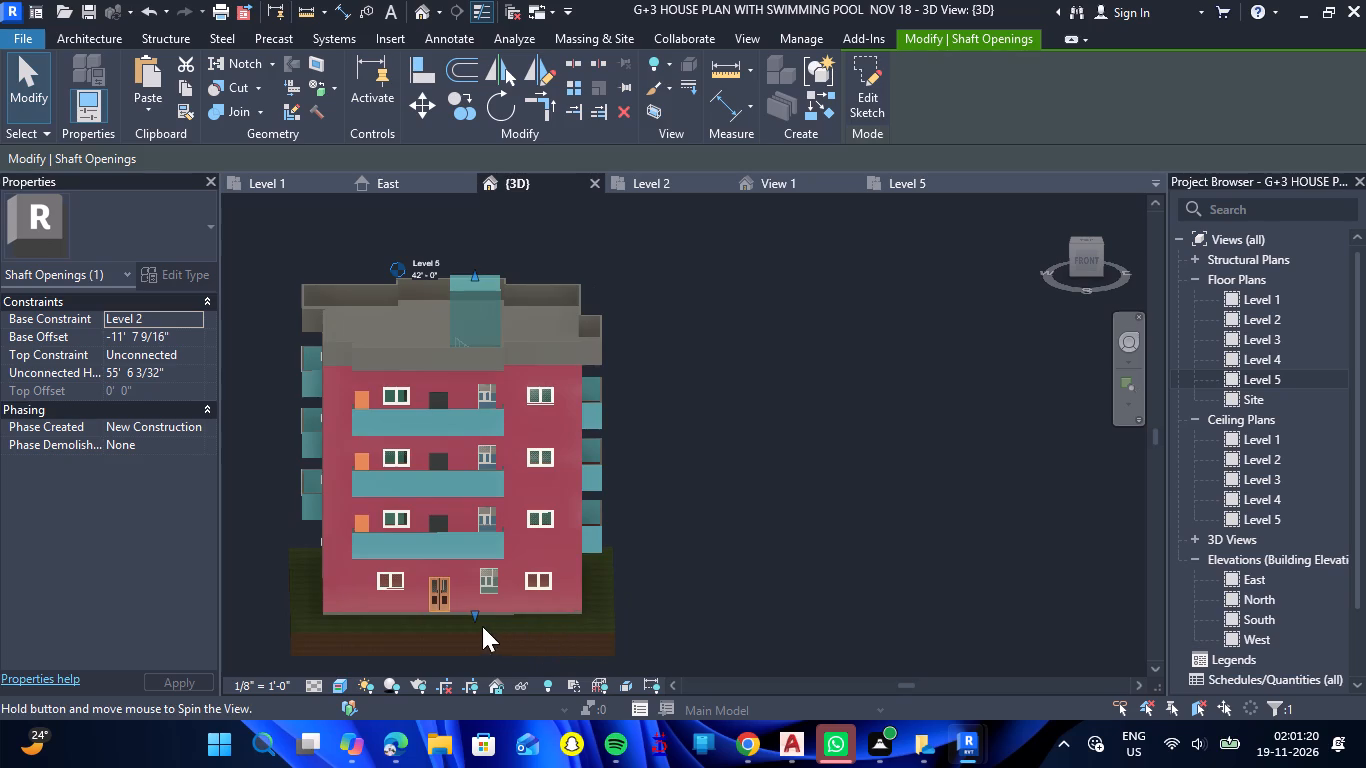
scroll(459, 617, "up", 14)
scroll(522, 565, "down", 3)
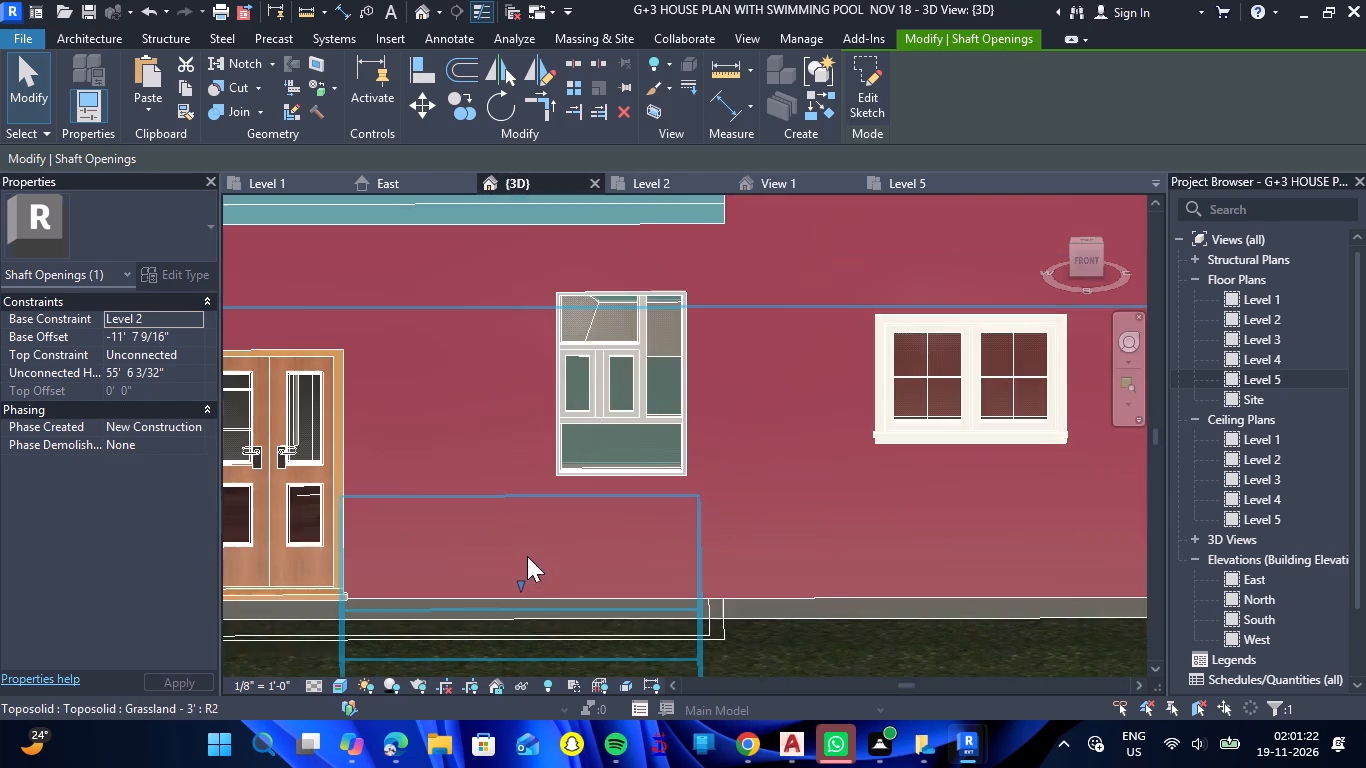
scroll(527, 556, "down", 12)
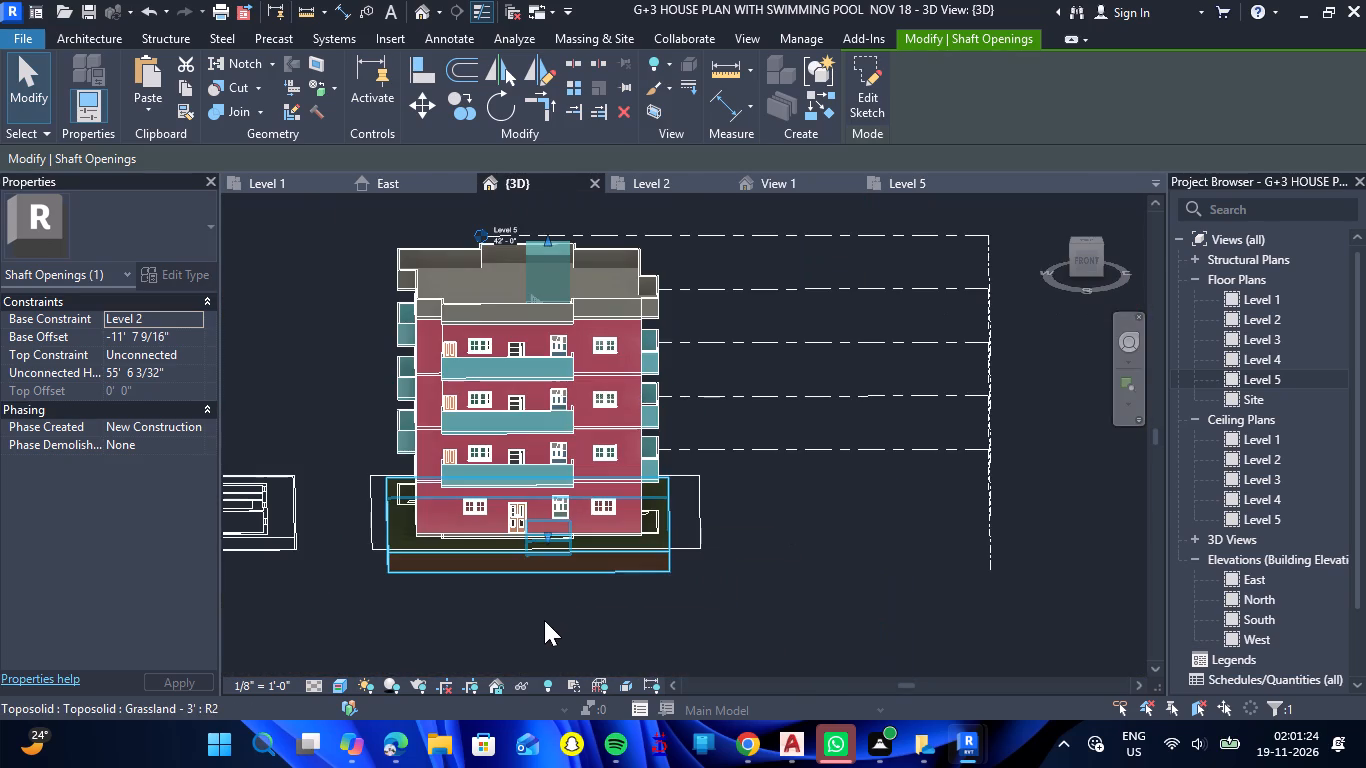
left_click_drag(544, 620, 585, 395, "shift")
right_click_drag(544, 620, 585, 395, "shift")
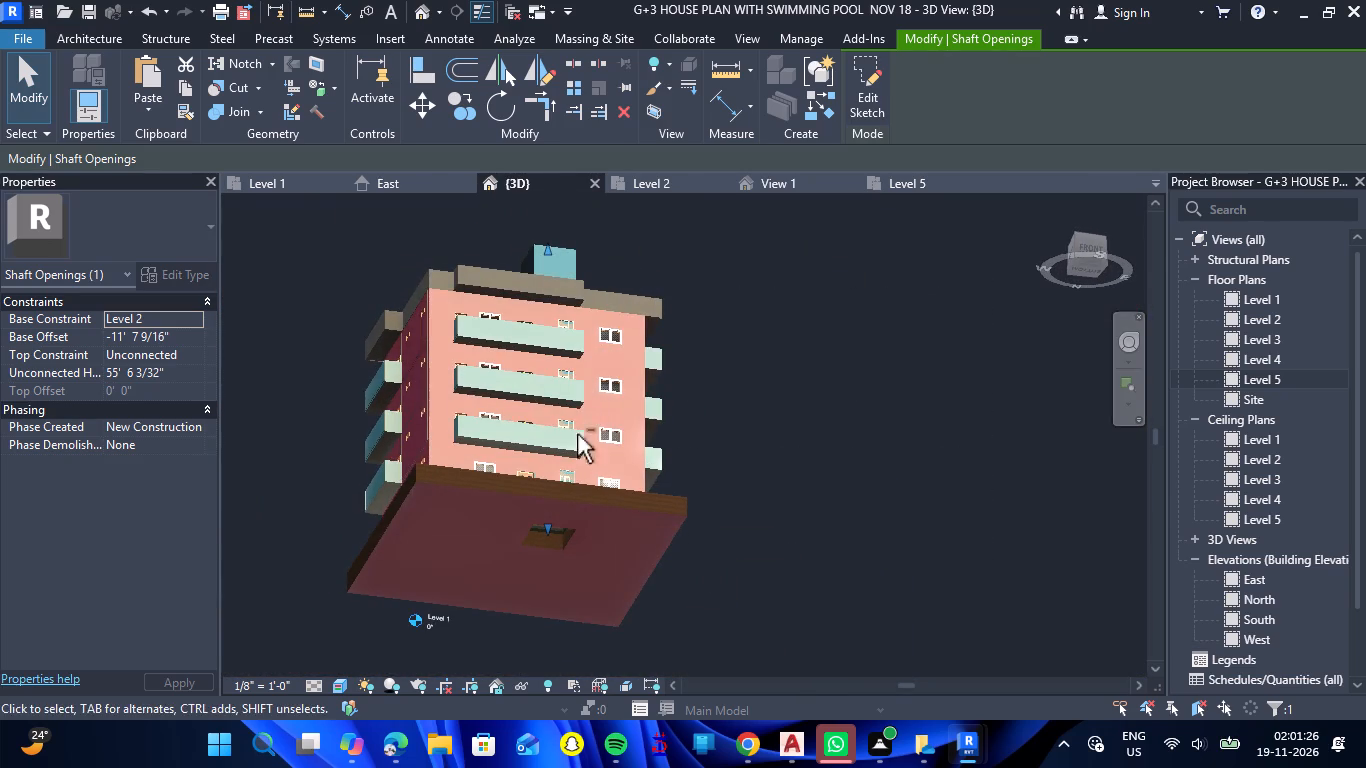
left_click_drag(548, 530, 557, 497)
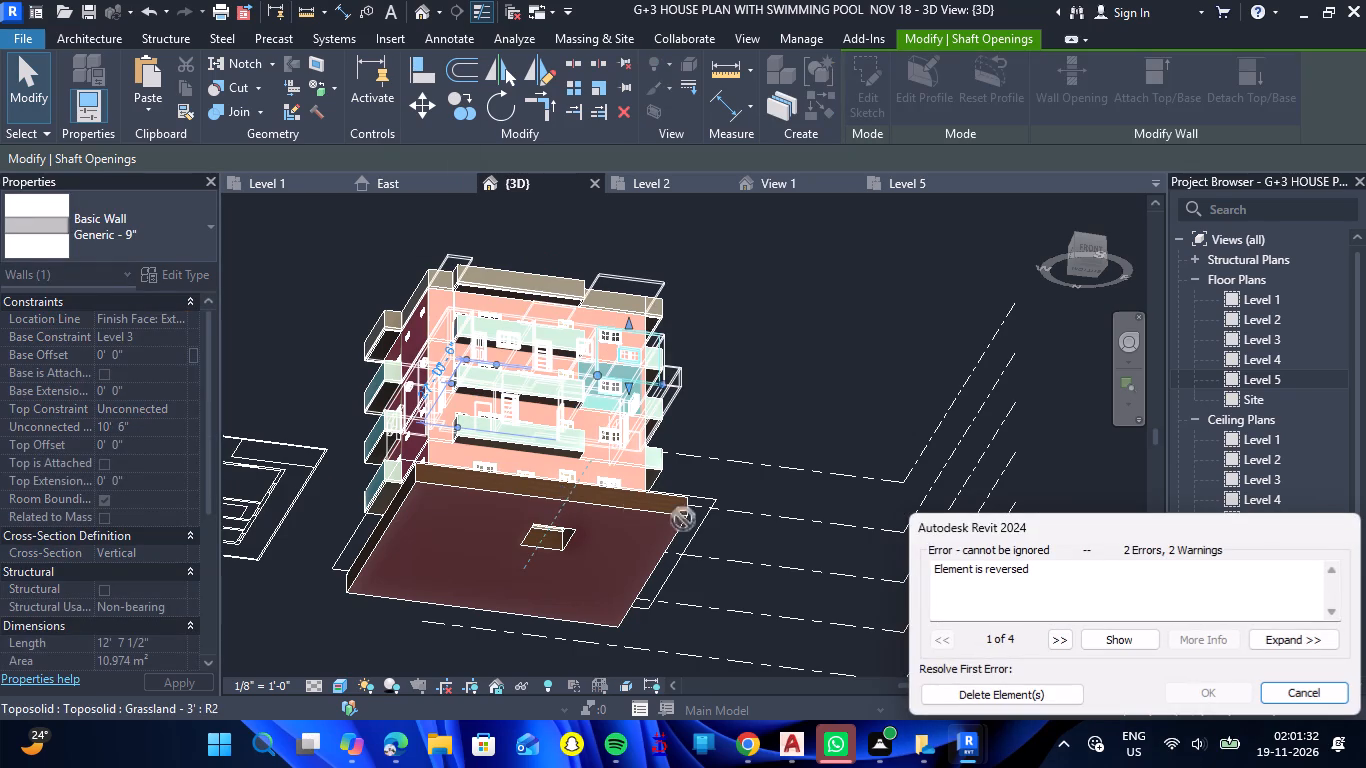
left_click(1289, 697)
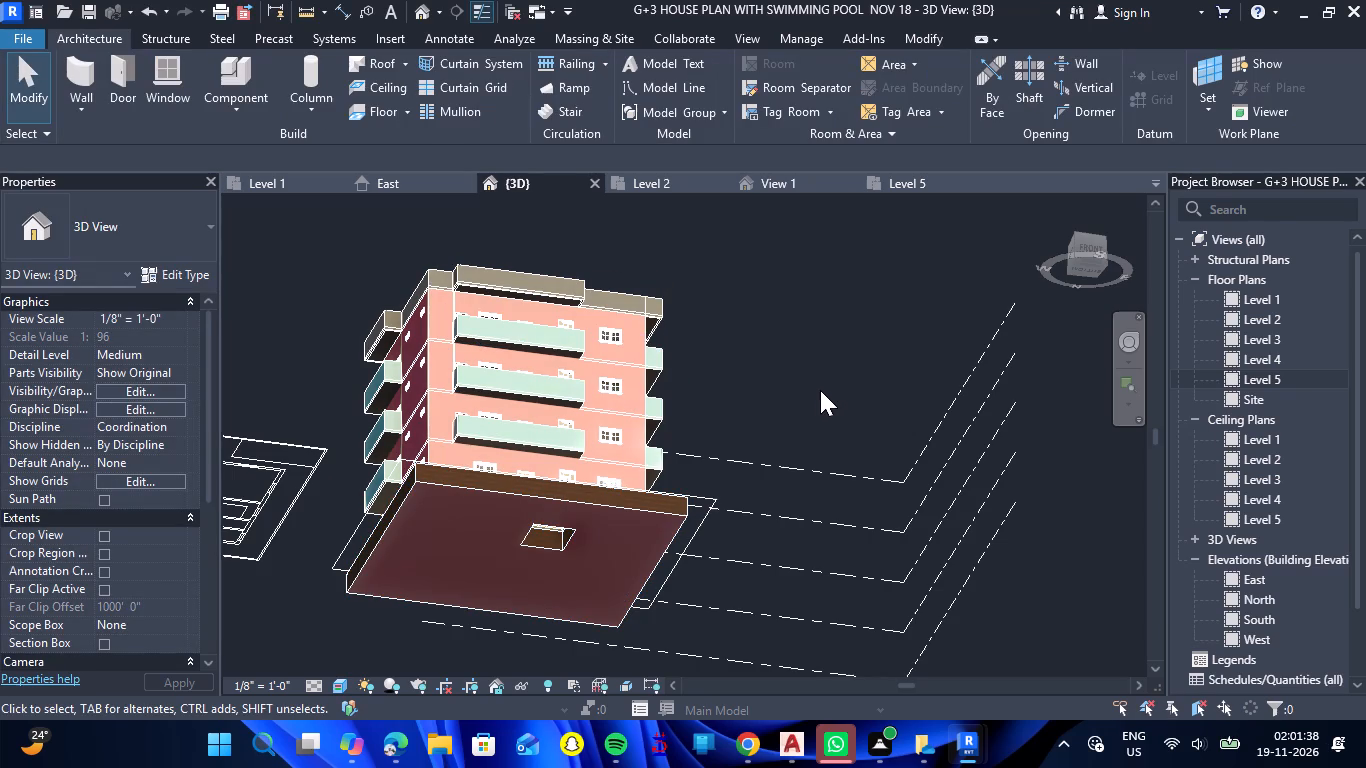
Reselect the shaft opening from the roof and raise its base above the ground floor slab, to a base offset of about -7'-3".
left_click_drag(834, 370, 794, 592)
right_click_drag(834, 370, 794, 592, "shift")
scroll(827, 481, "down", 1)
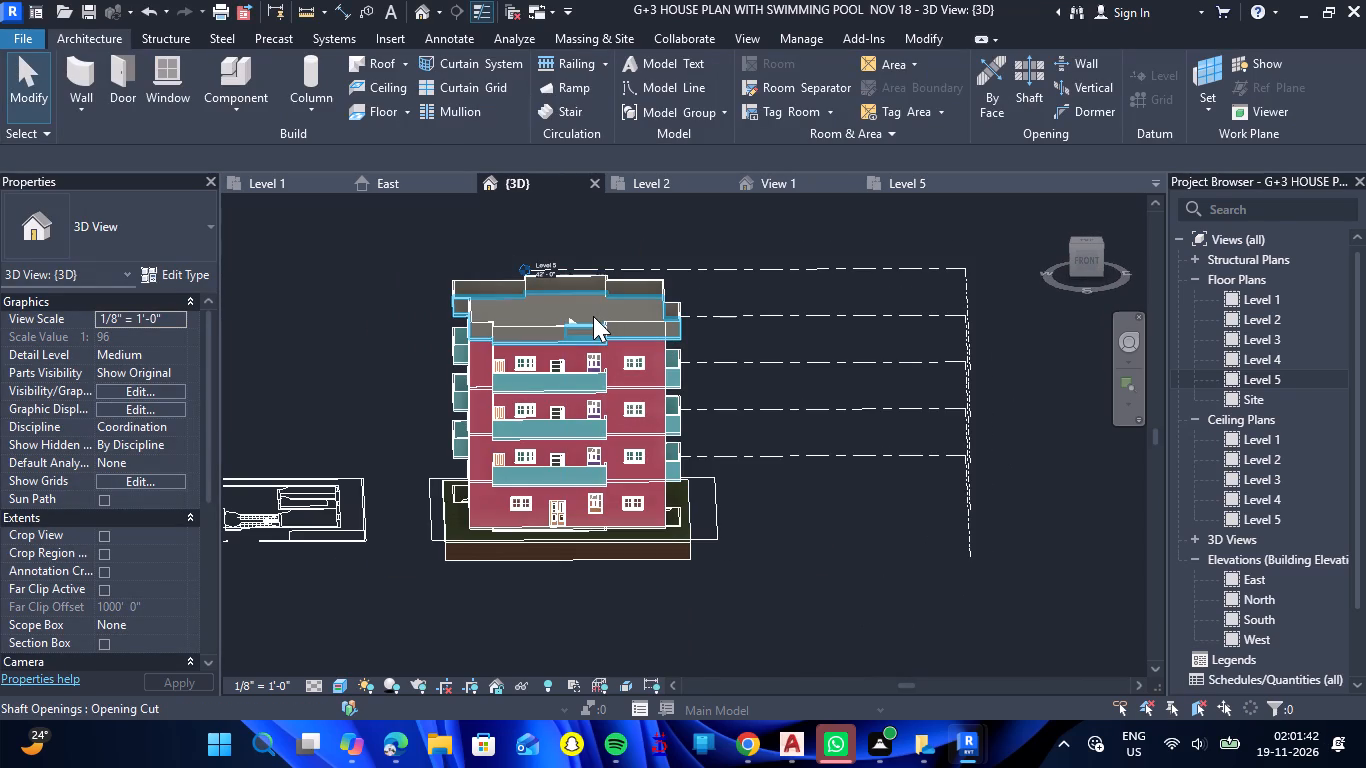
left_click(599, 314)
scroll(586, 529, "up", 2)
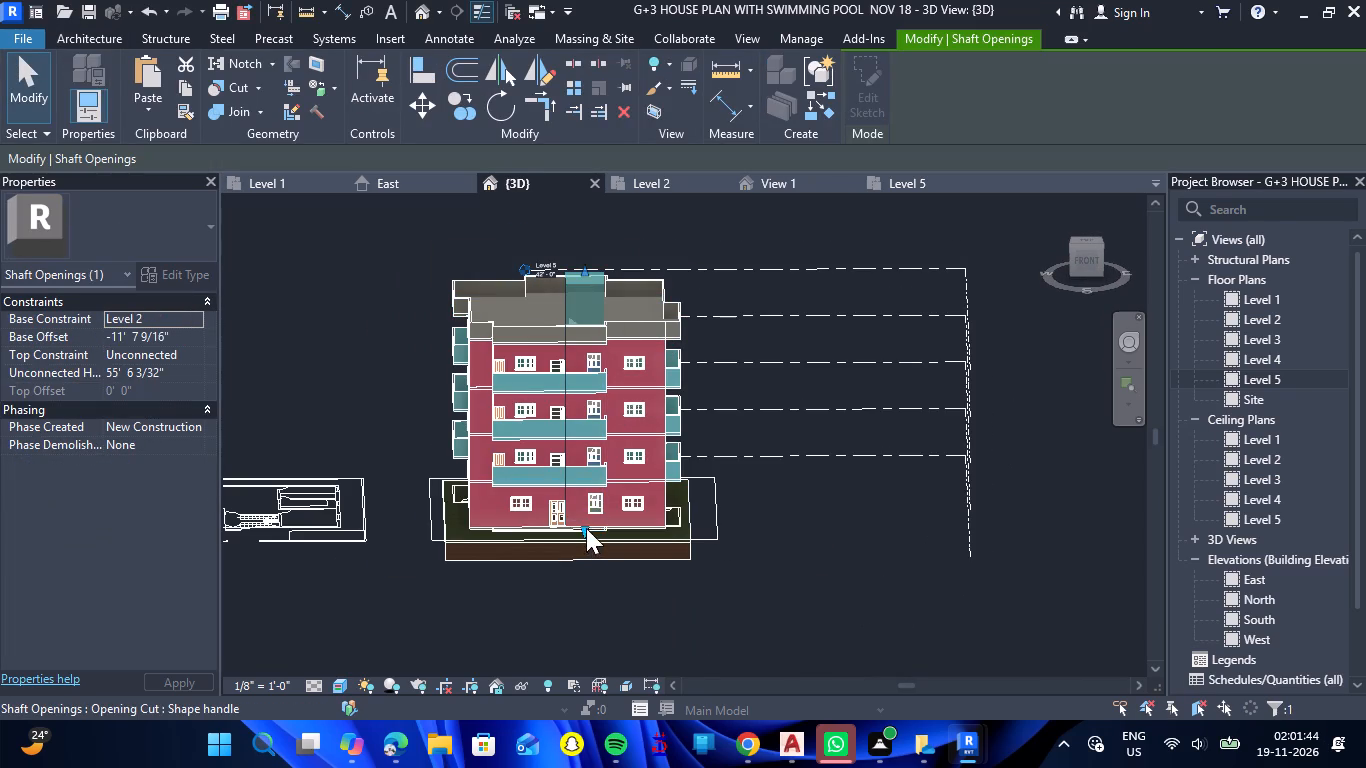
scroll(586, 528, "up", 12)
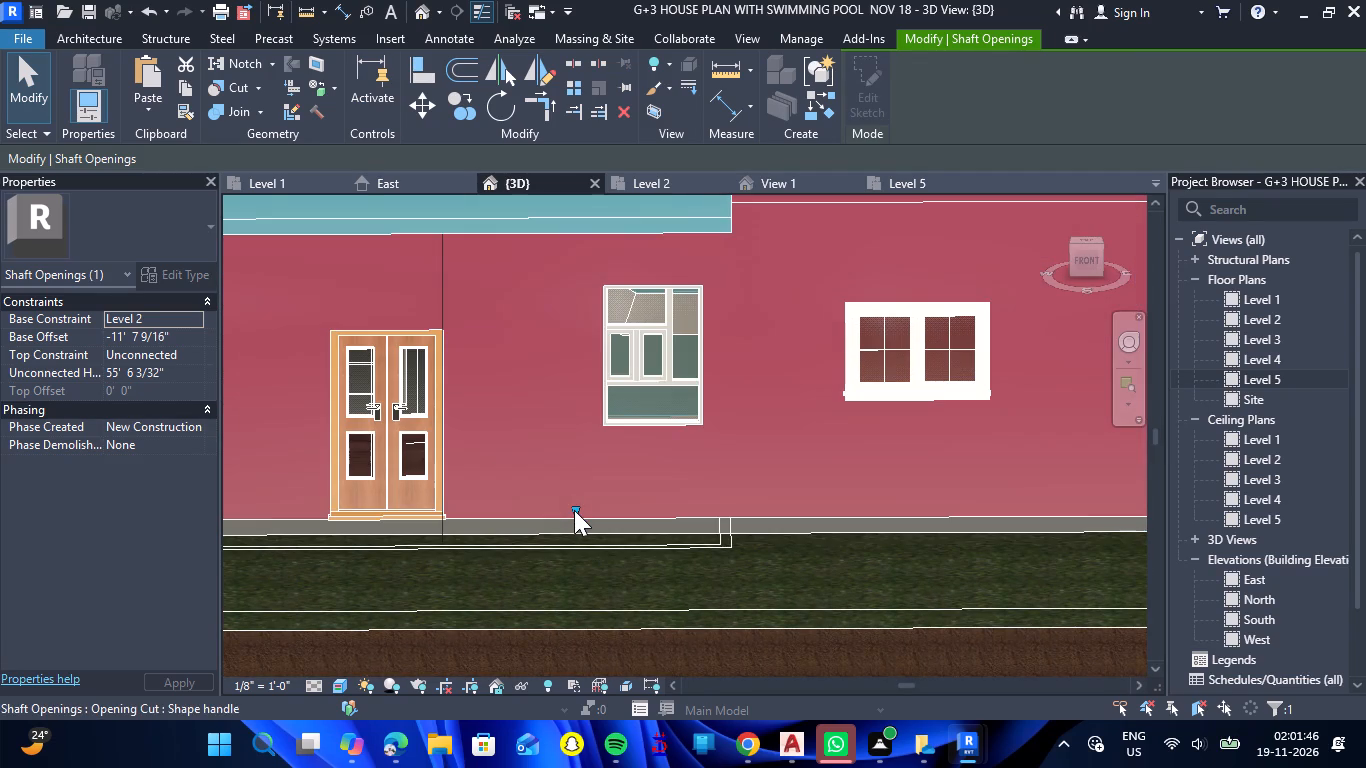
left_click_drag(574, 510, 596, 407)
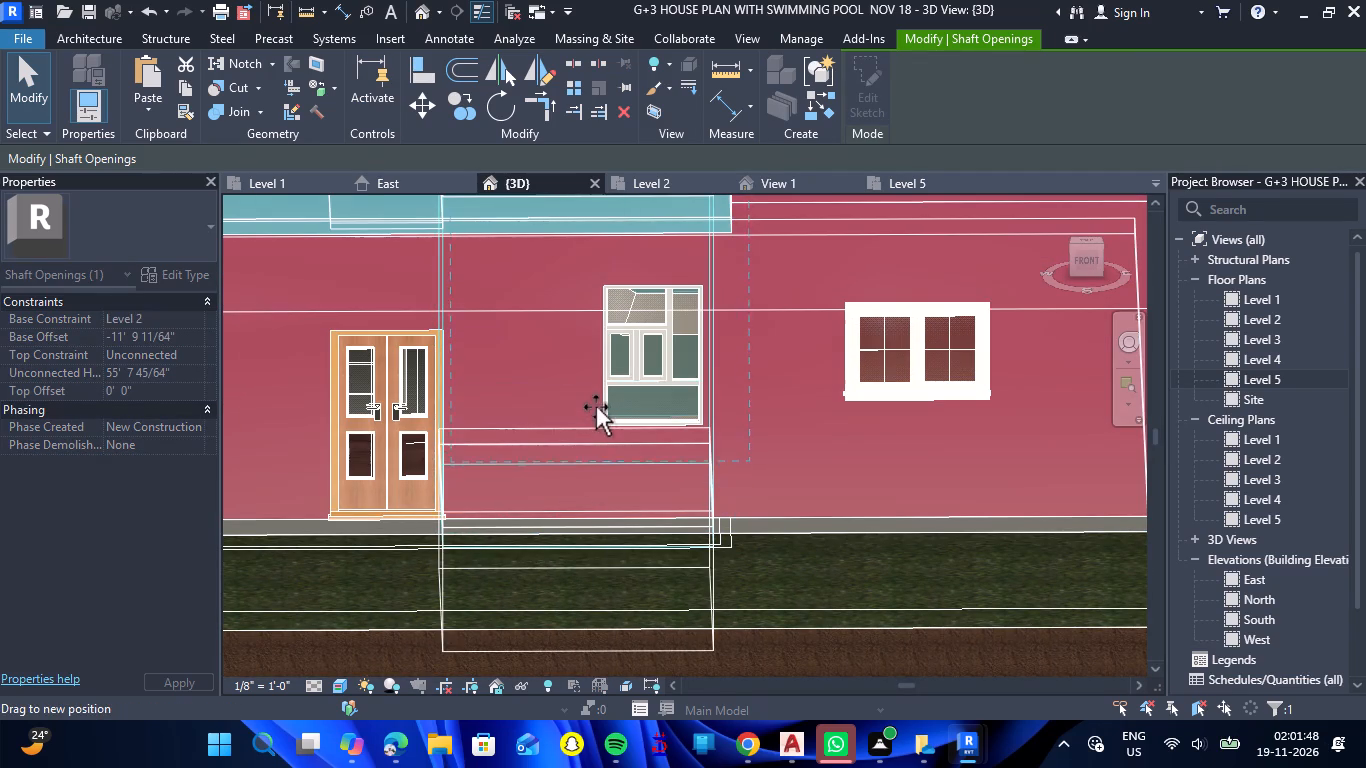
left_click_drag(596, 407, 590, 355)
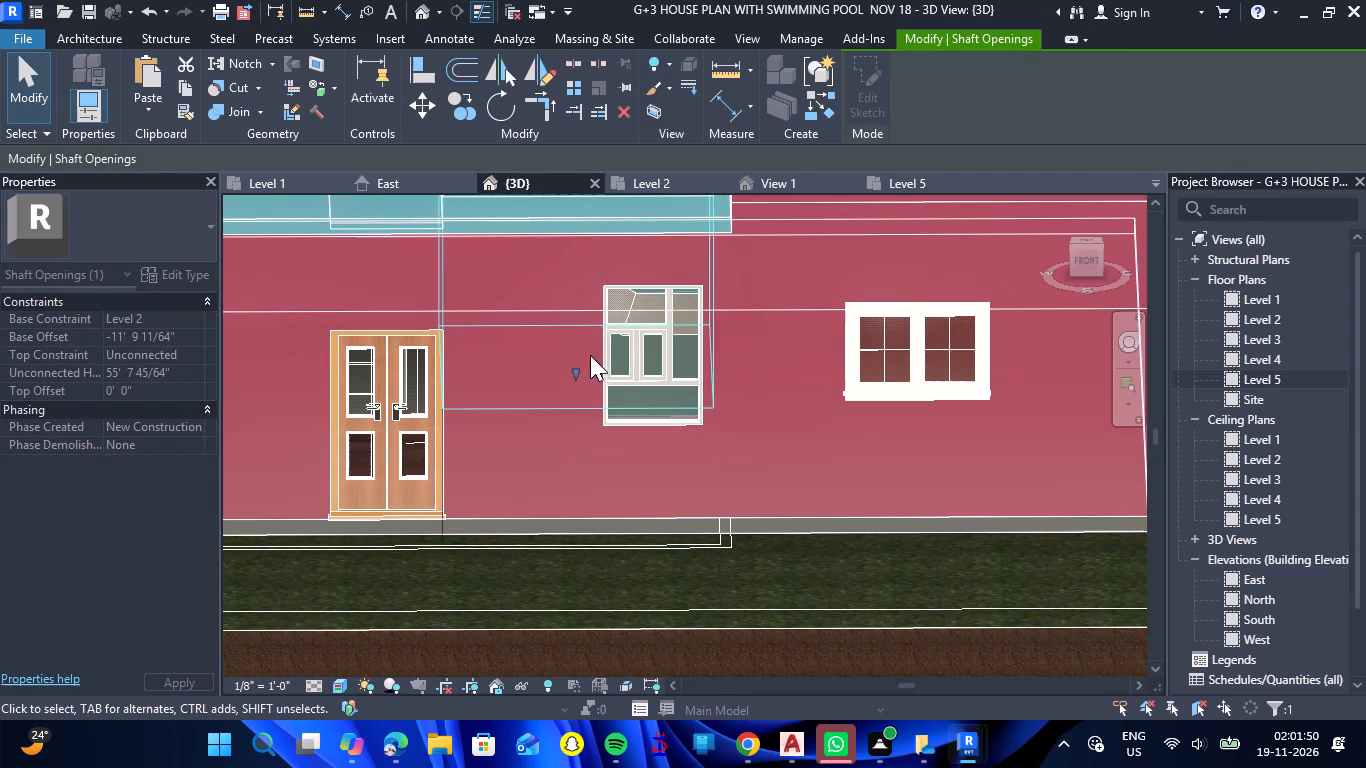
scroll(615, 453, "down", 14)
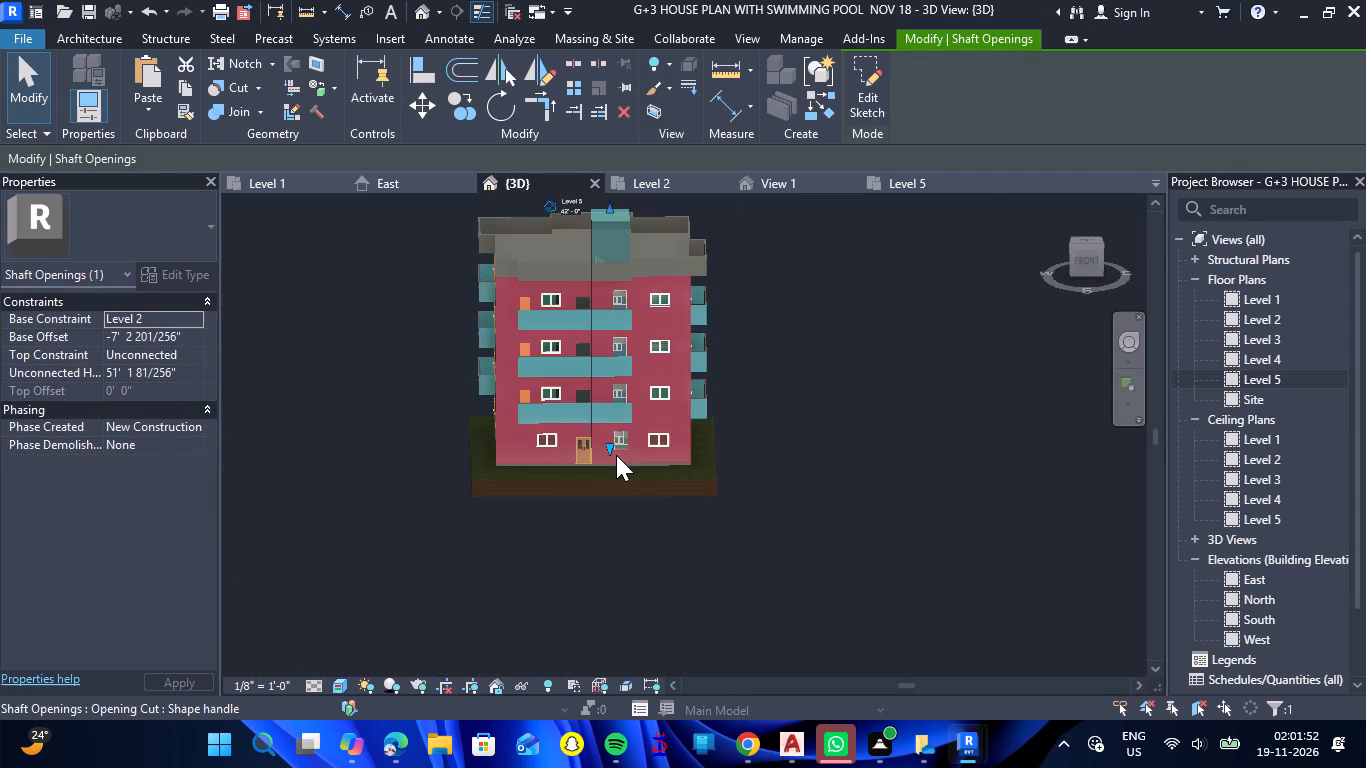
scroll(616, 454, "down", 4)
scroll(609, 419, "up", 8)
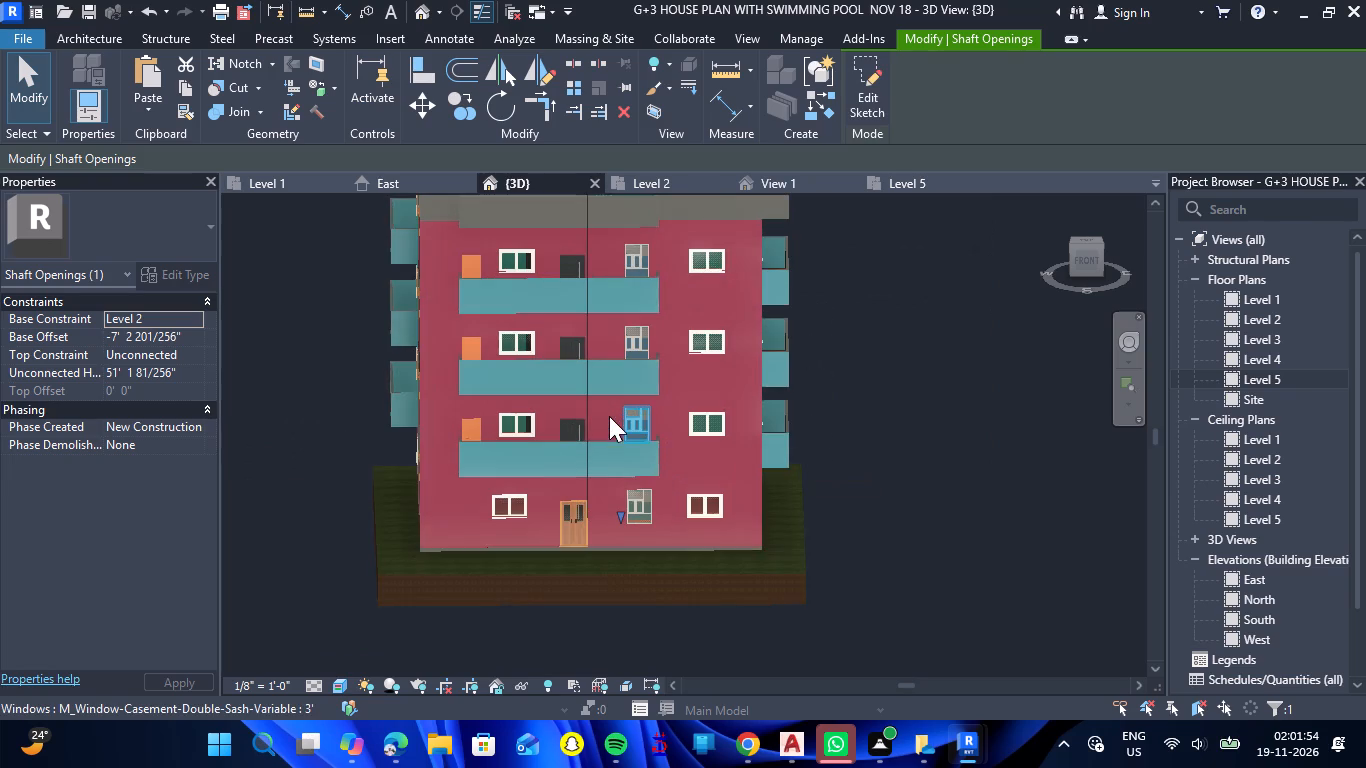
scroll(618, 467, "up", 5)
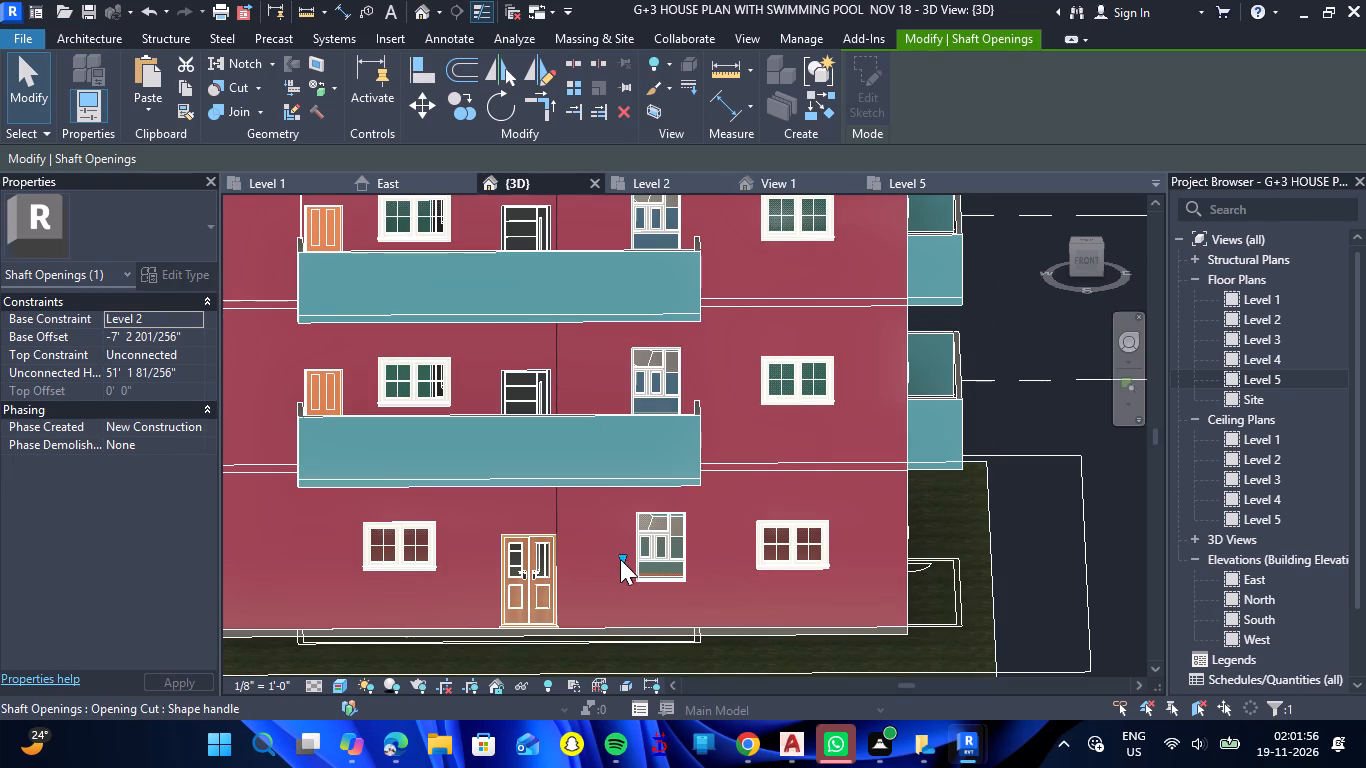
Raise the base of the shaft opening within the ground-floor storey, to a base offset of about -4'-4".
left_click_drag(619, 554, 630, 475)
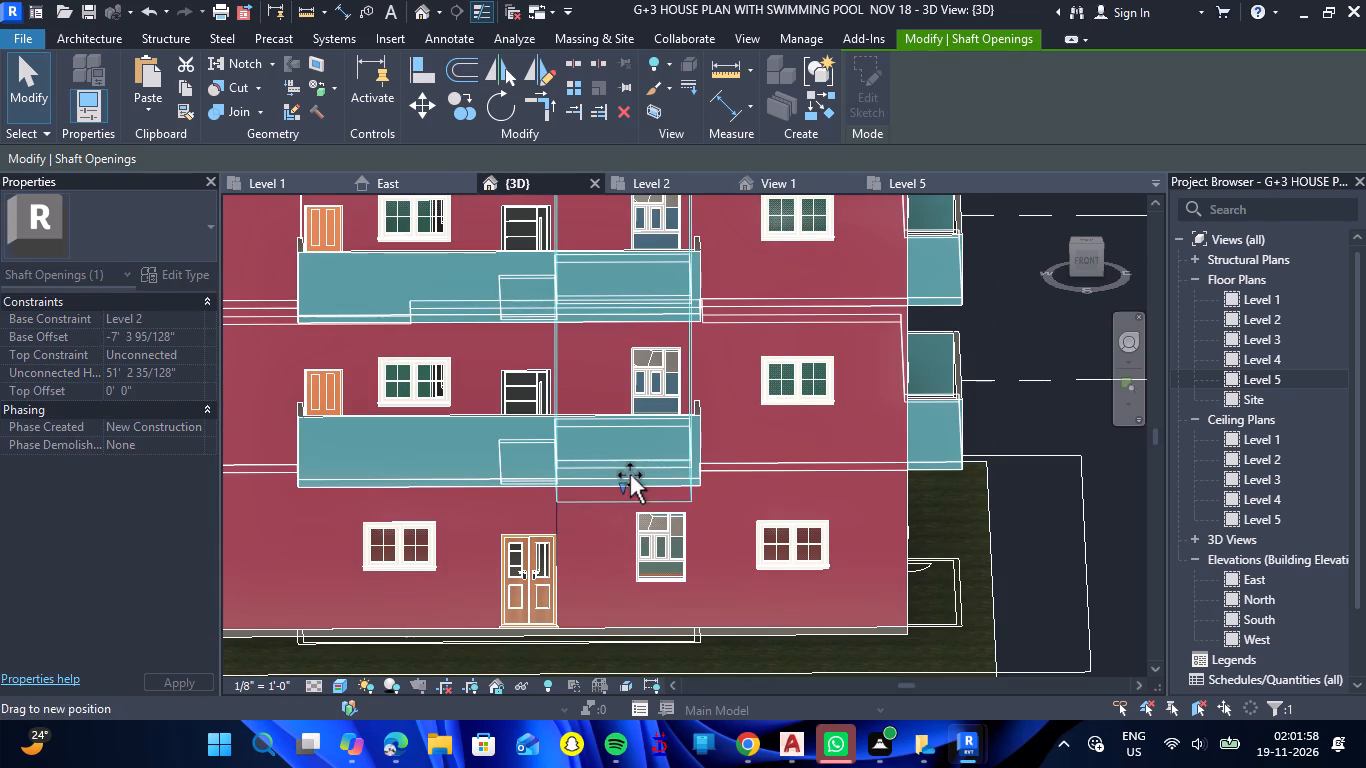
left_click_drag(630, 475, 624, 504)
scroll(644, 502, "down", 6)
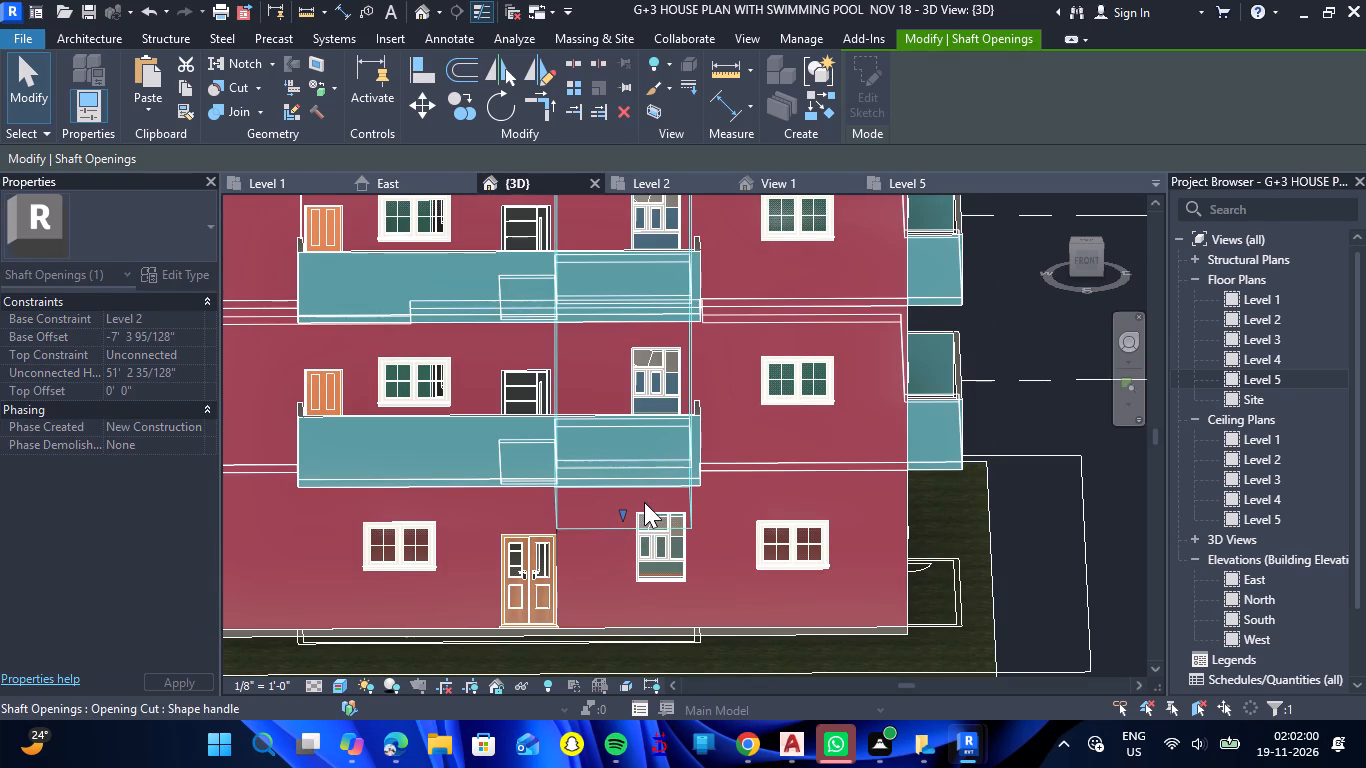
left_click(914, 541)
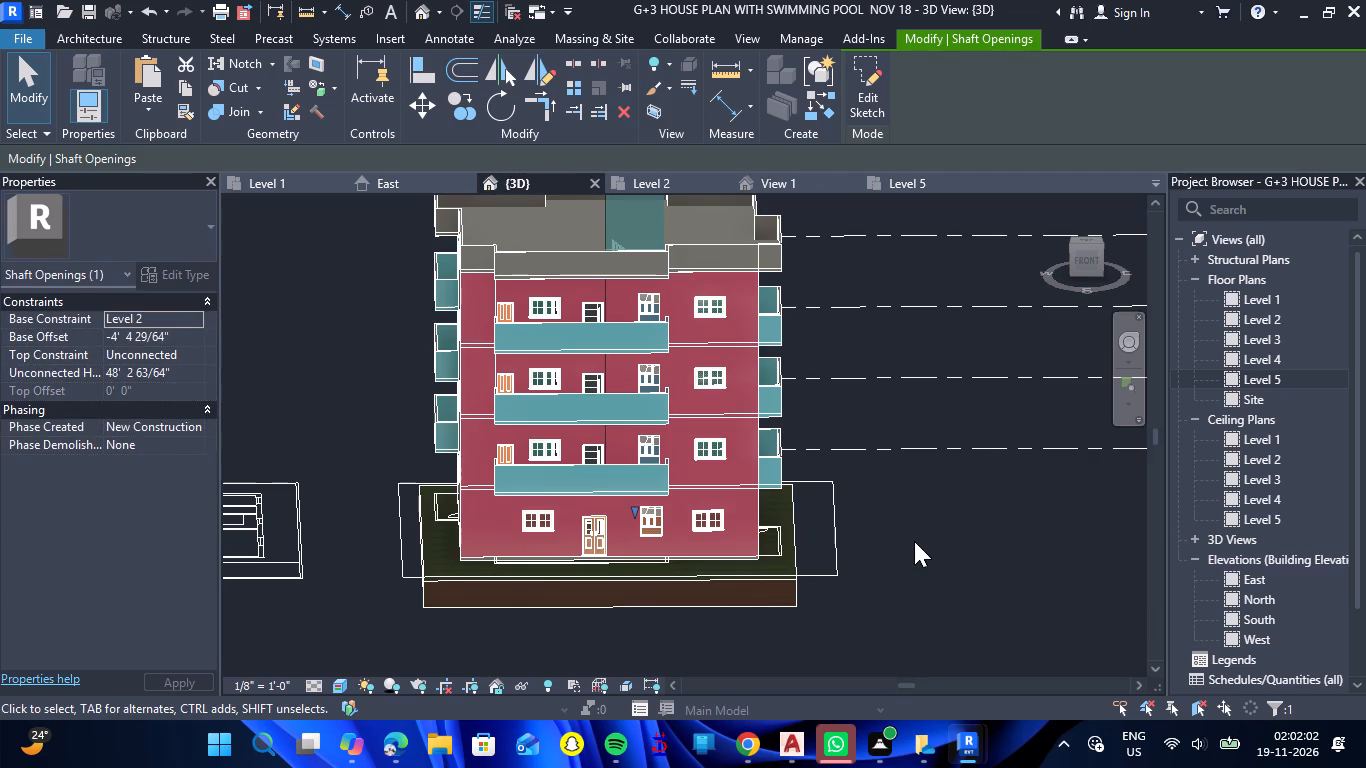
Inspect the building and the stair opening in the roof slab from above.
left_click_drag(899, 482, 896, 504)
right_click_drag(899, 482, 896, 504, "shift")
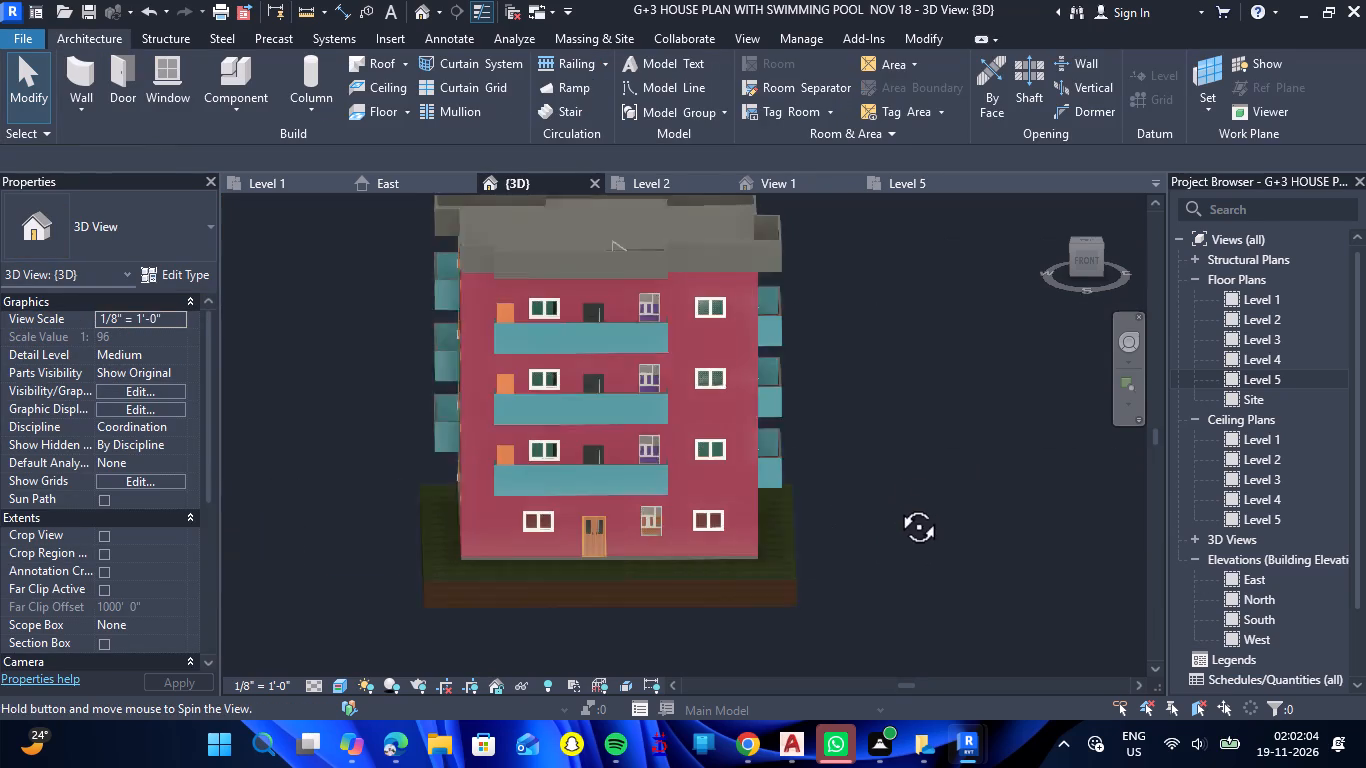
right_click_drag(896, 504, 1101, 615, "shift")
left_click_drag(896, 504, 1101, 613)
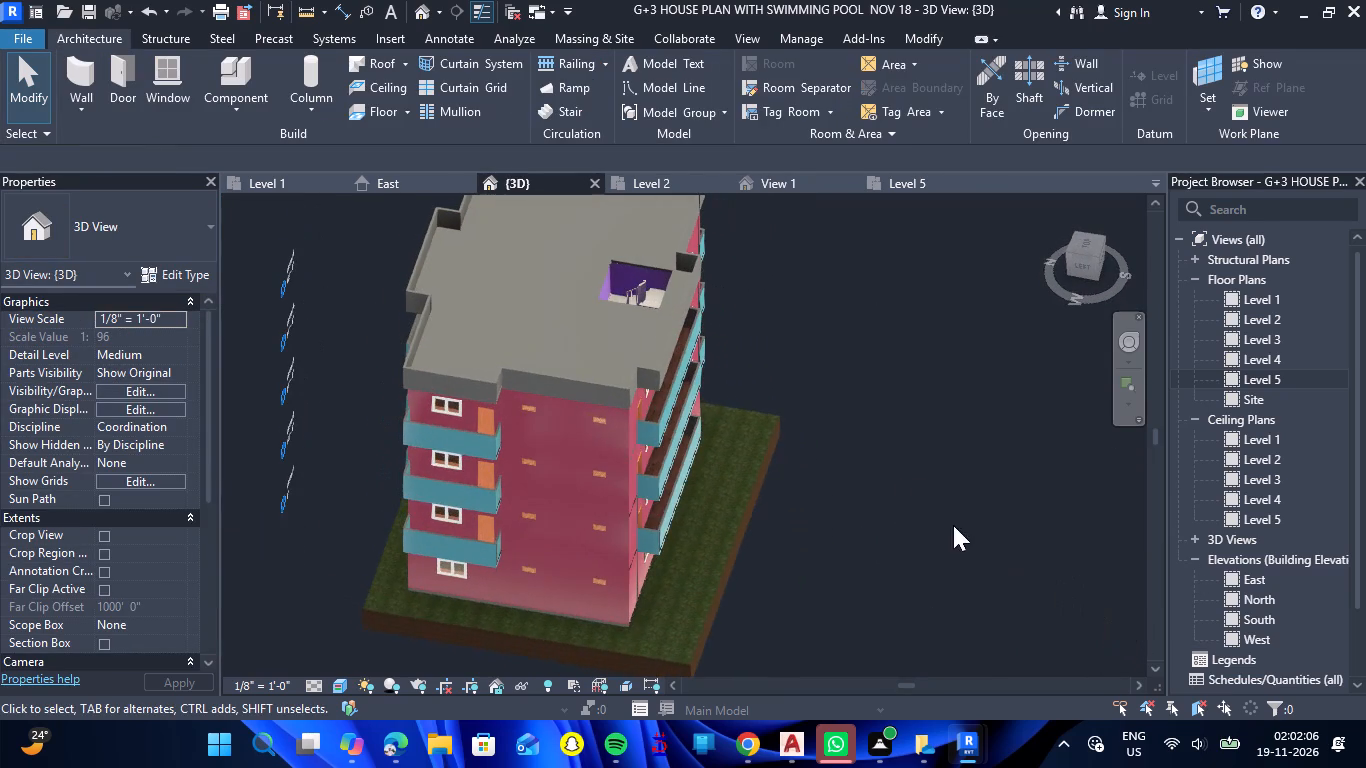
left_click_drag(881, 502, 928, 575)
right_click_drag(881, 502, 928, 575)
left_click_drag(861, 489, 905, 537, "shift")
right_click_drag(861, 489, 905, 537, "shift")
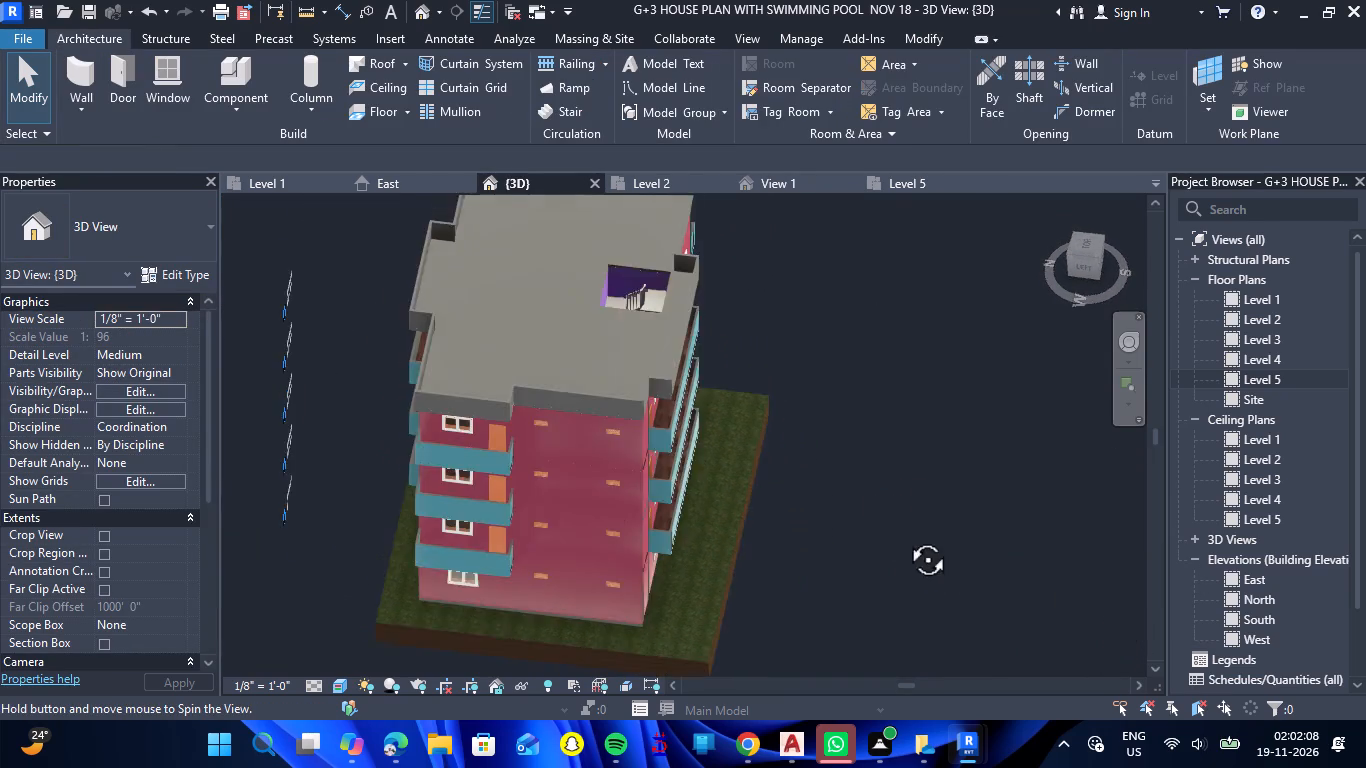
left_click_drag(905, 537, 943, 636, "shift")
right_click_drag(905, 537, 943, 636, "shift")
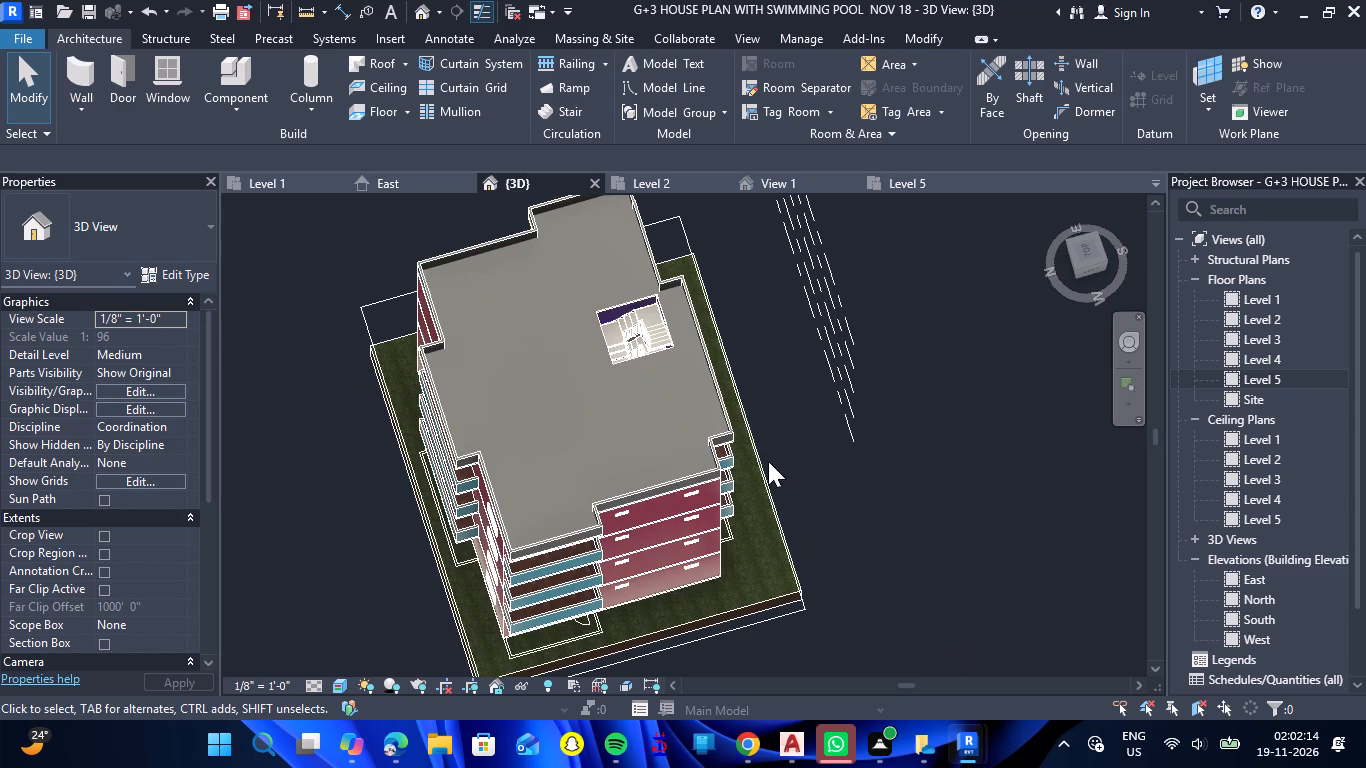
scroll(675, 331, "up", 7)
scroll(588, 370, "up", 5)
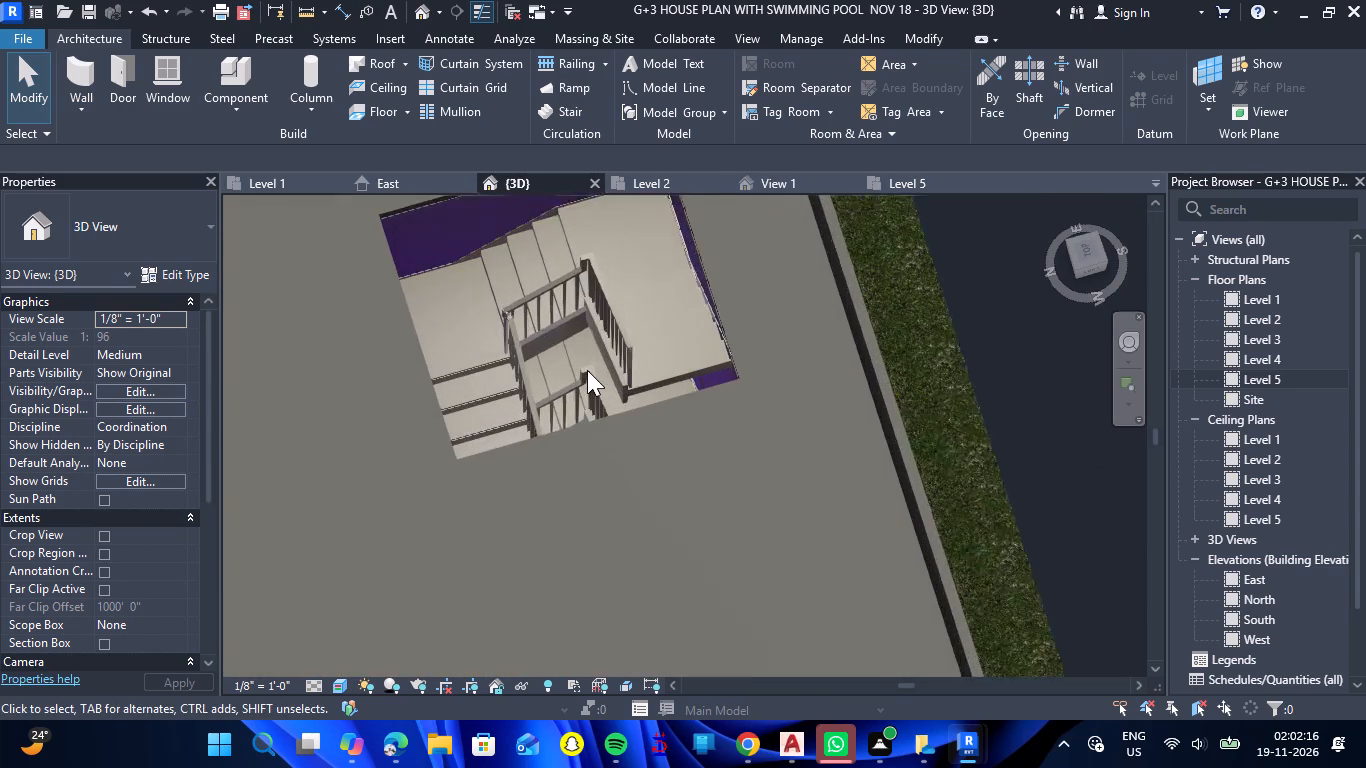
scroll(591, 373, "down", 6)
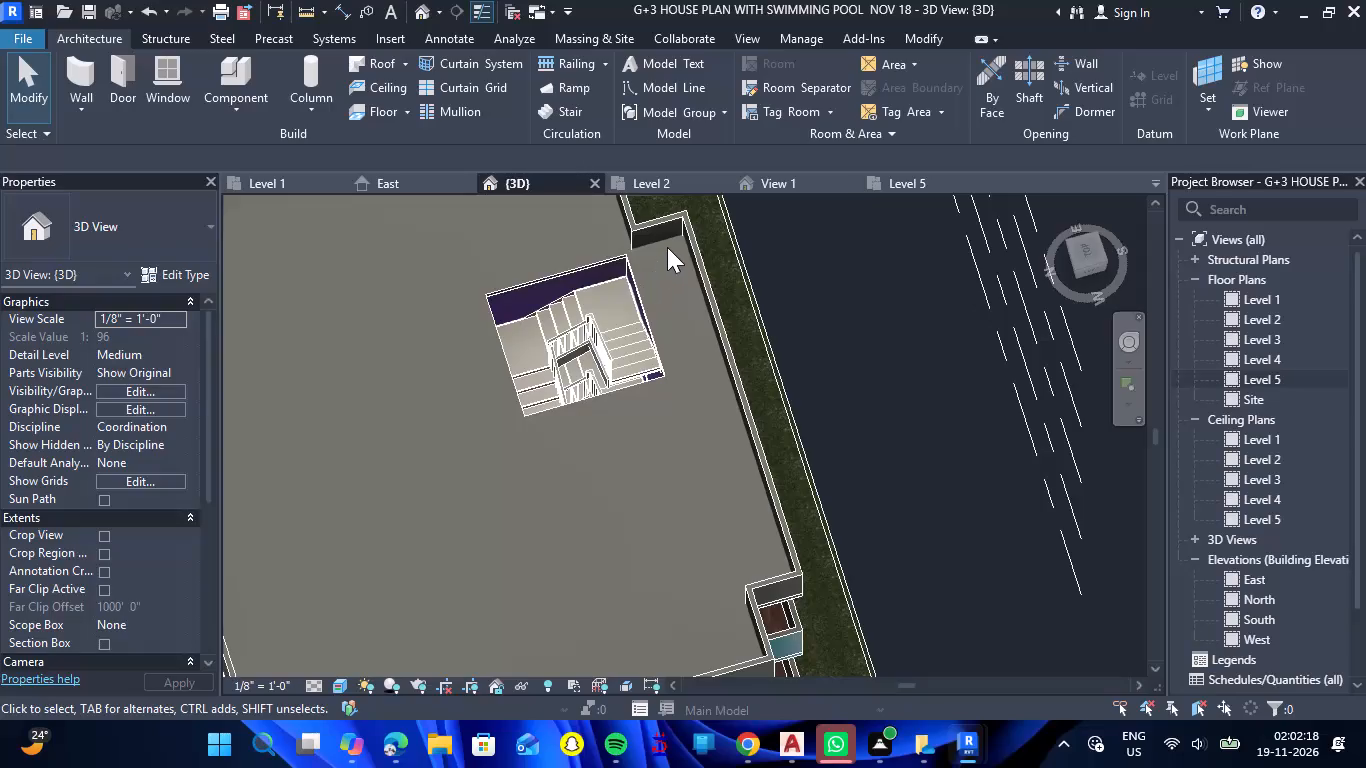
Temporarily hide the Level 5 roof slab in the 3D view.
left_click(682, 238)
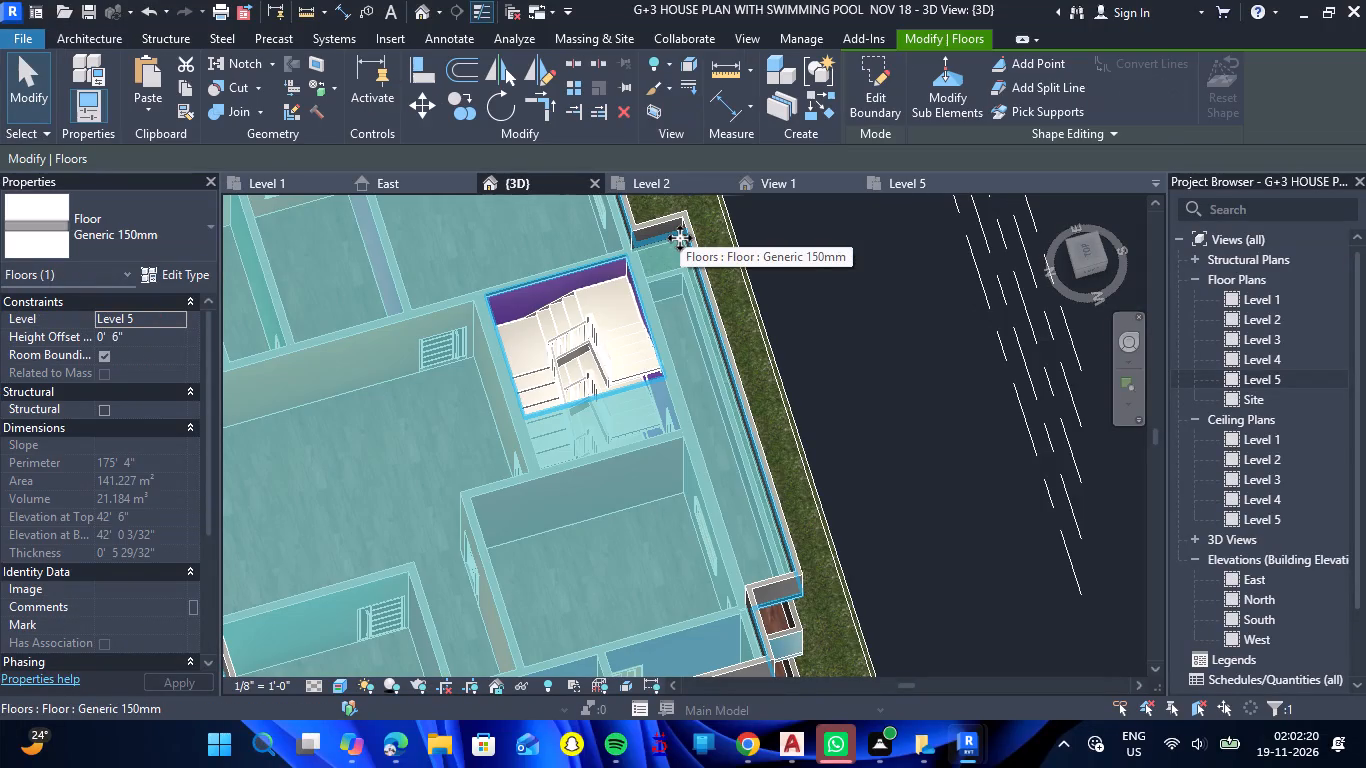
type("HH")
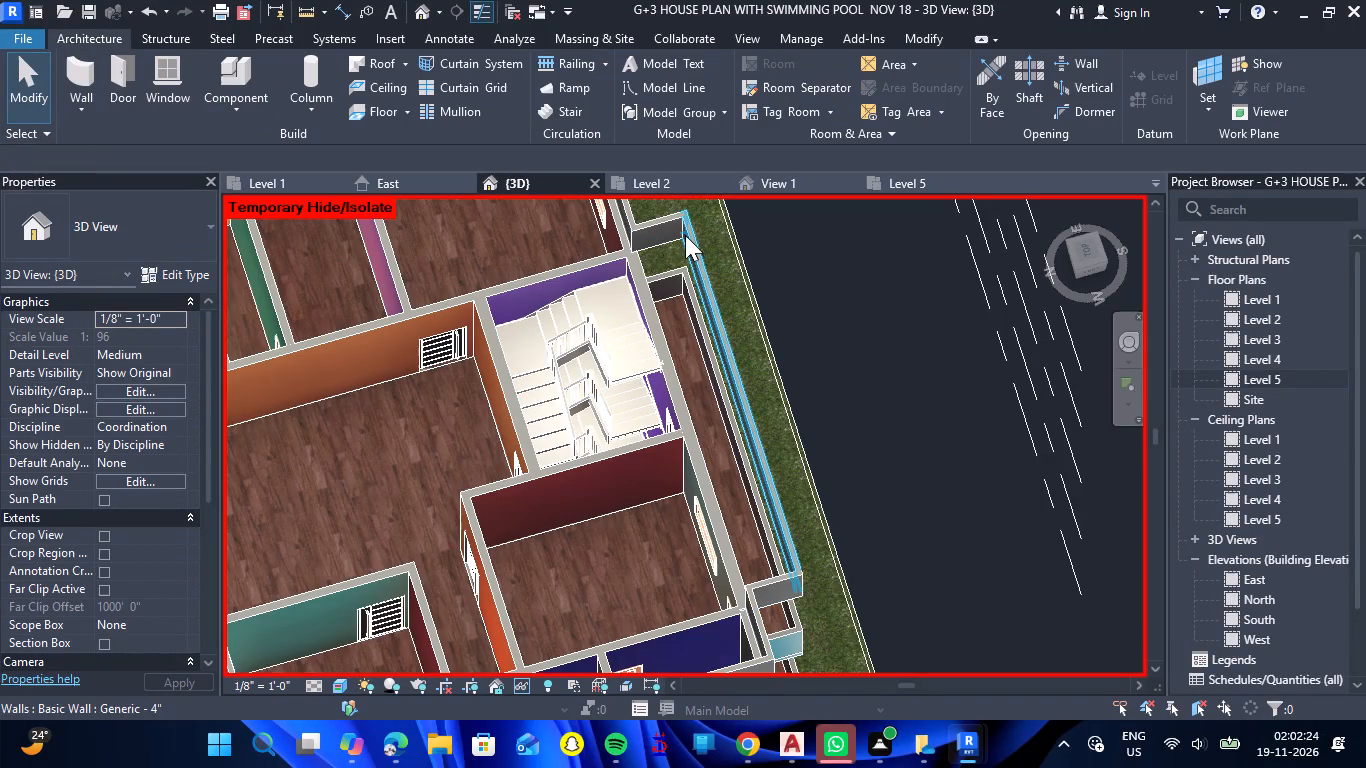
Examine the gap between the stair flights and the edge of the Level 4 floor slab at the shaft.
scroll(675, 280, "down", 3)
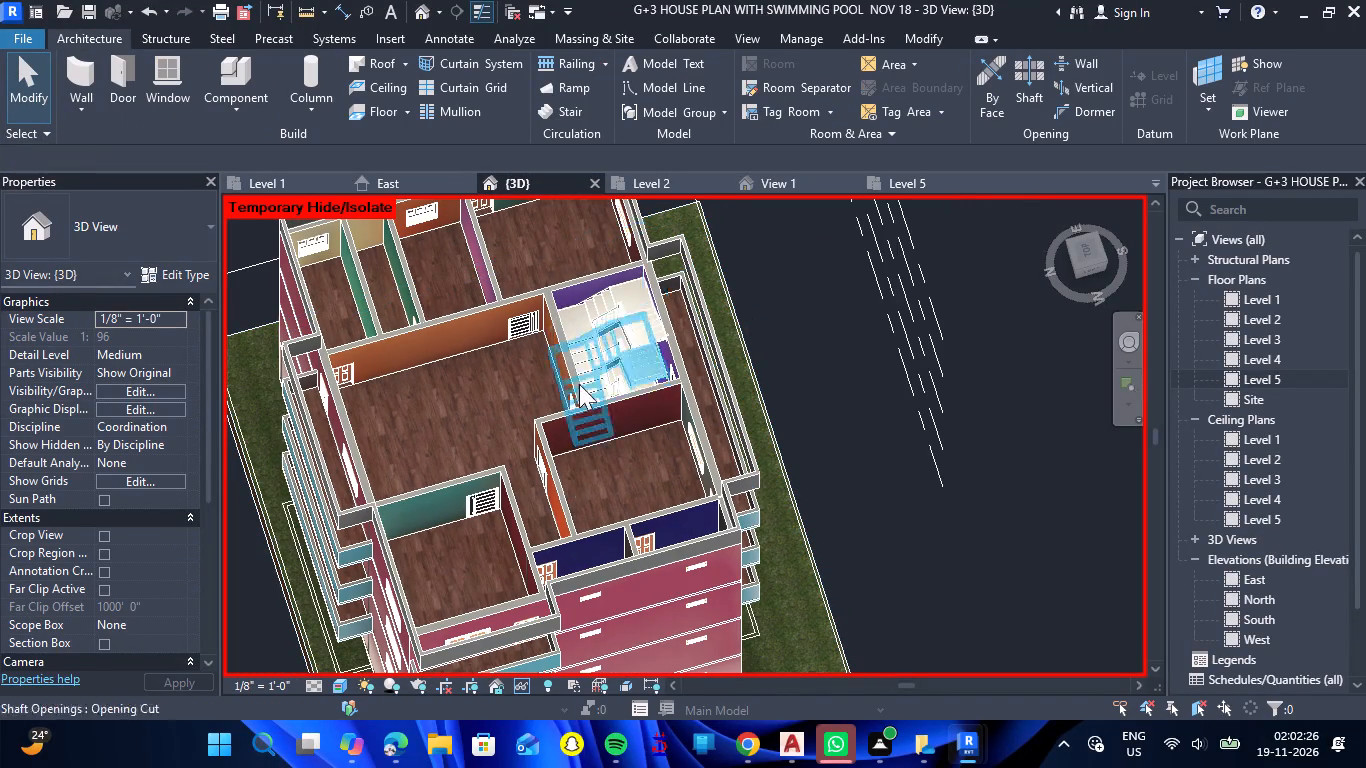
left_click_drag(465, 396, 653, 420)
right_click_drag(465, 396, 653, 420, "shift")
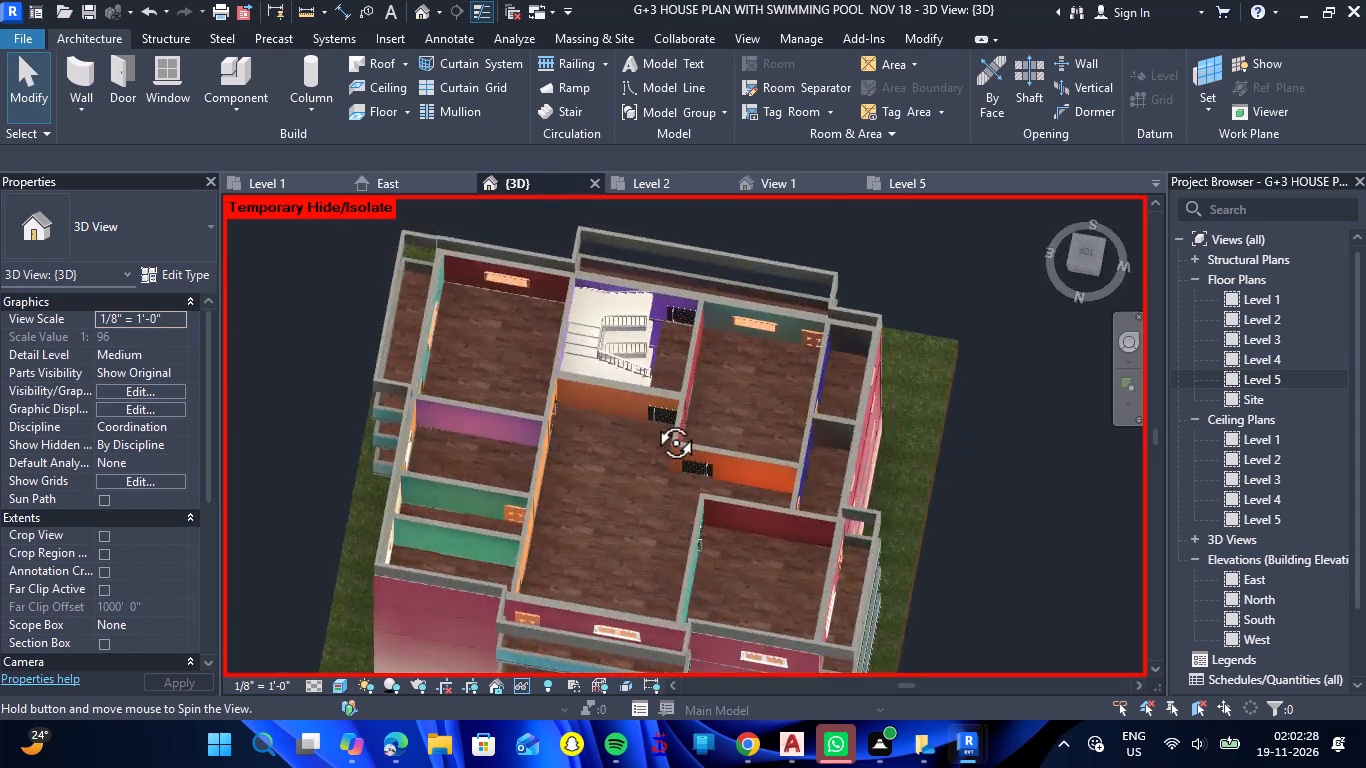
right_click_drag(653, 420, 688, 383, "shift")
left_click_drag(653, 420, 687, 383)
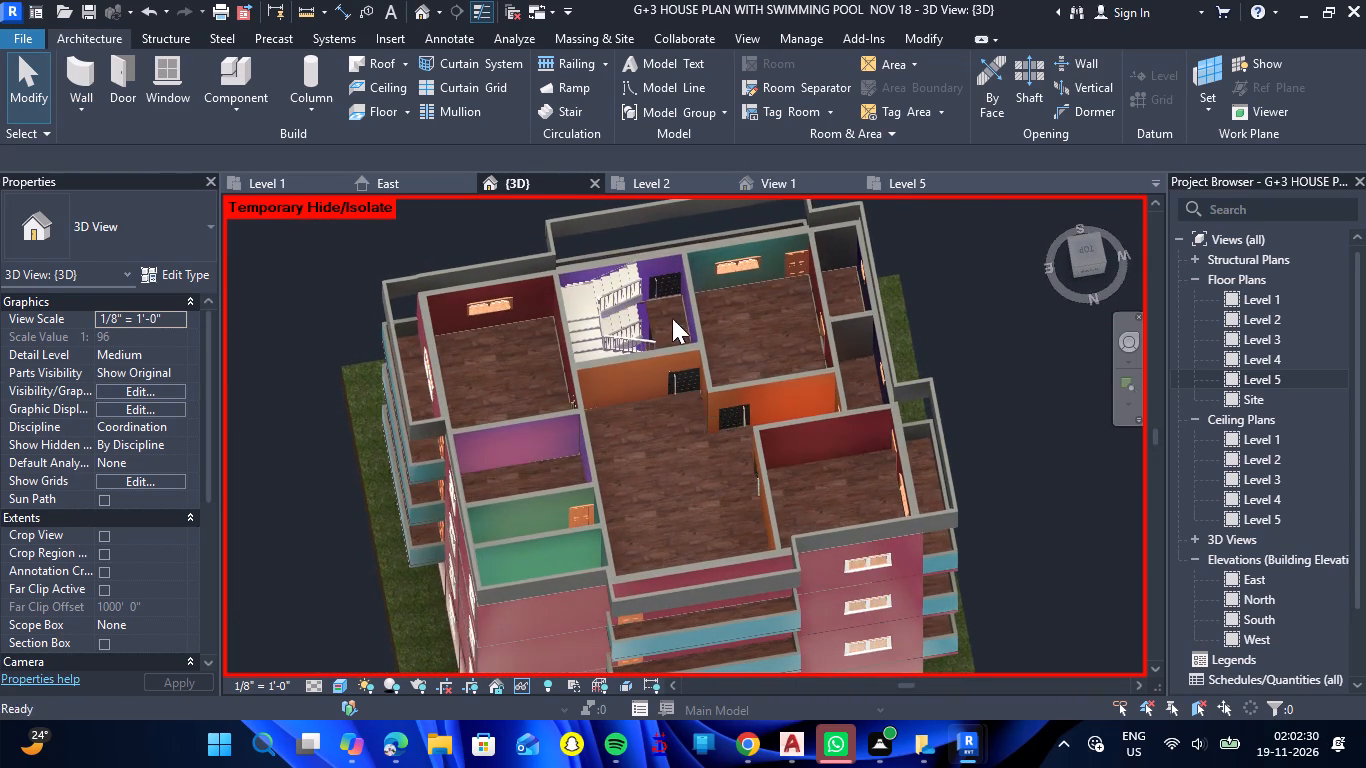
scroll(657, 310, "up", 13)
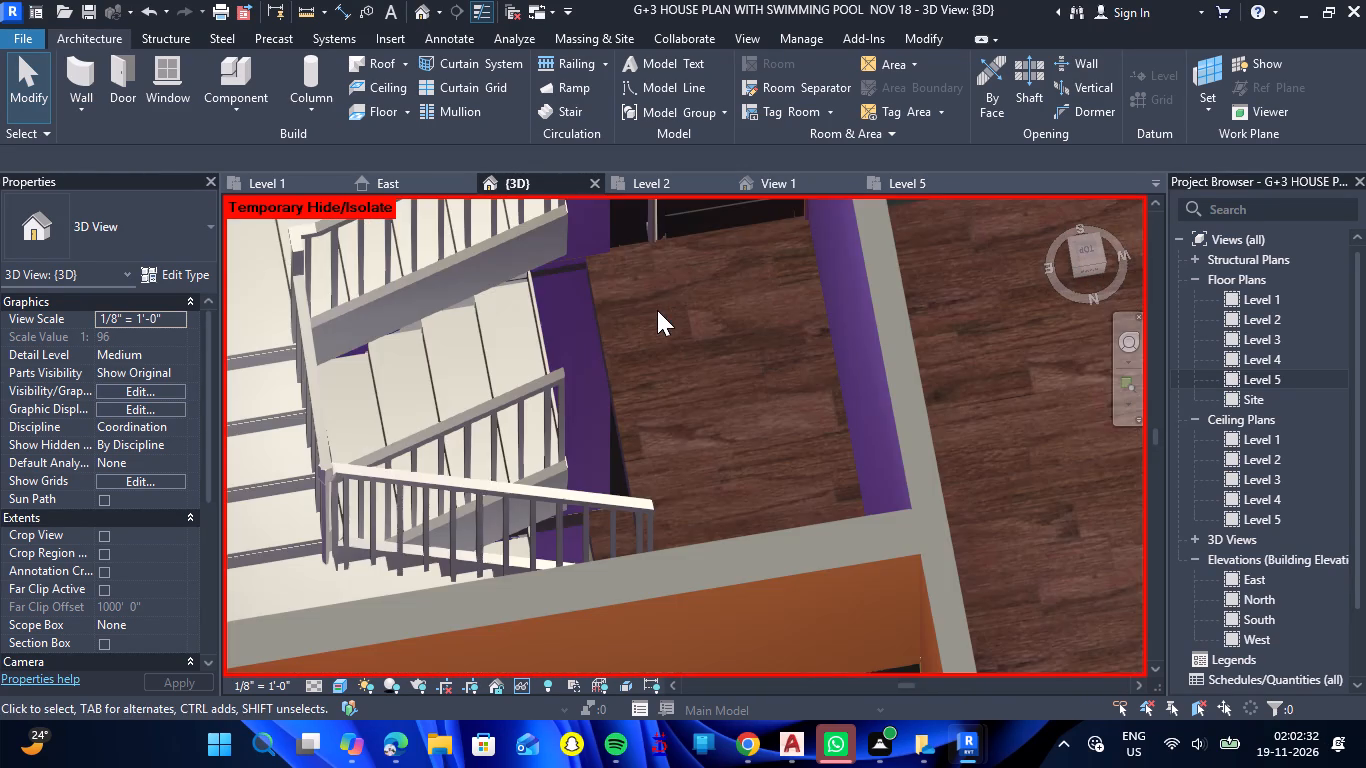
scroll(657, 310, "up", 2)
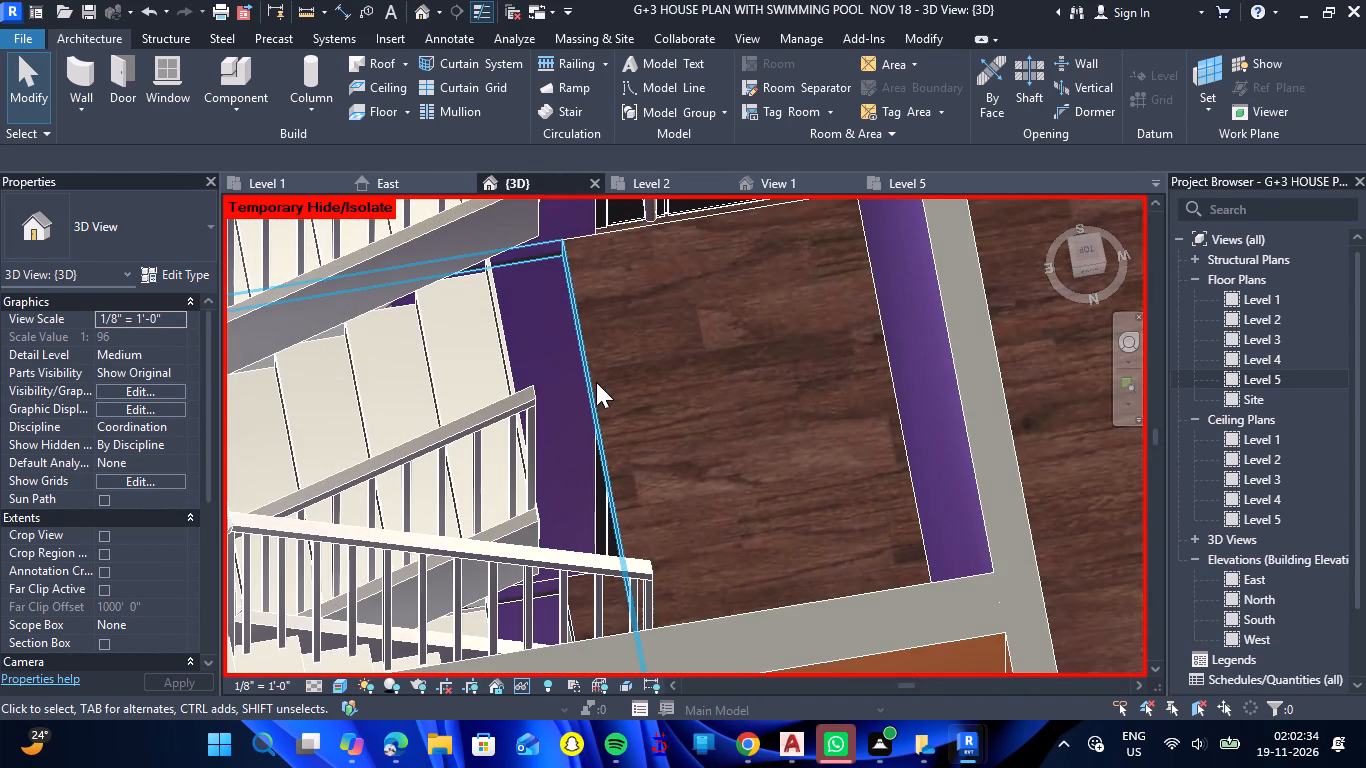
left_click(596, 382)
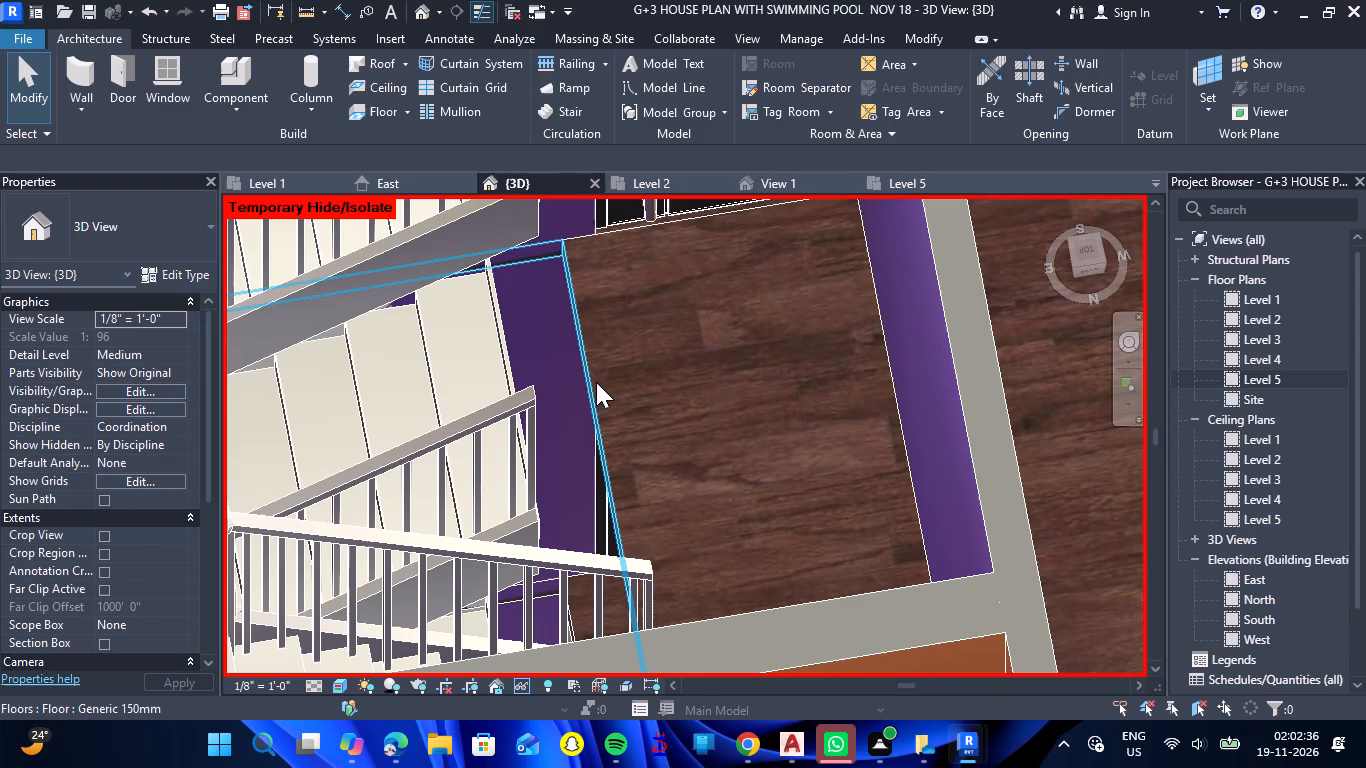
scroll(606, 380, "down", 6)
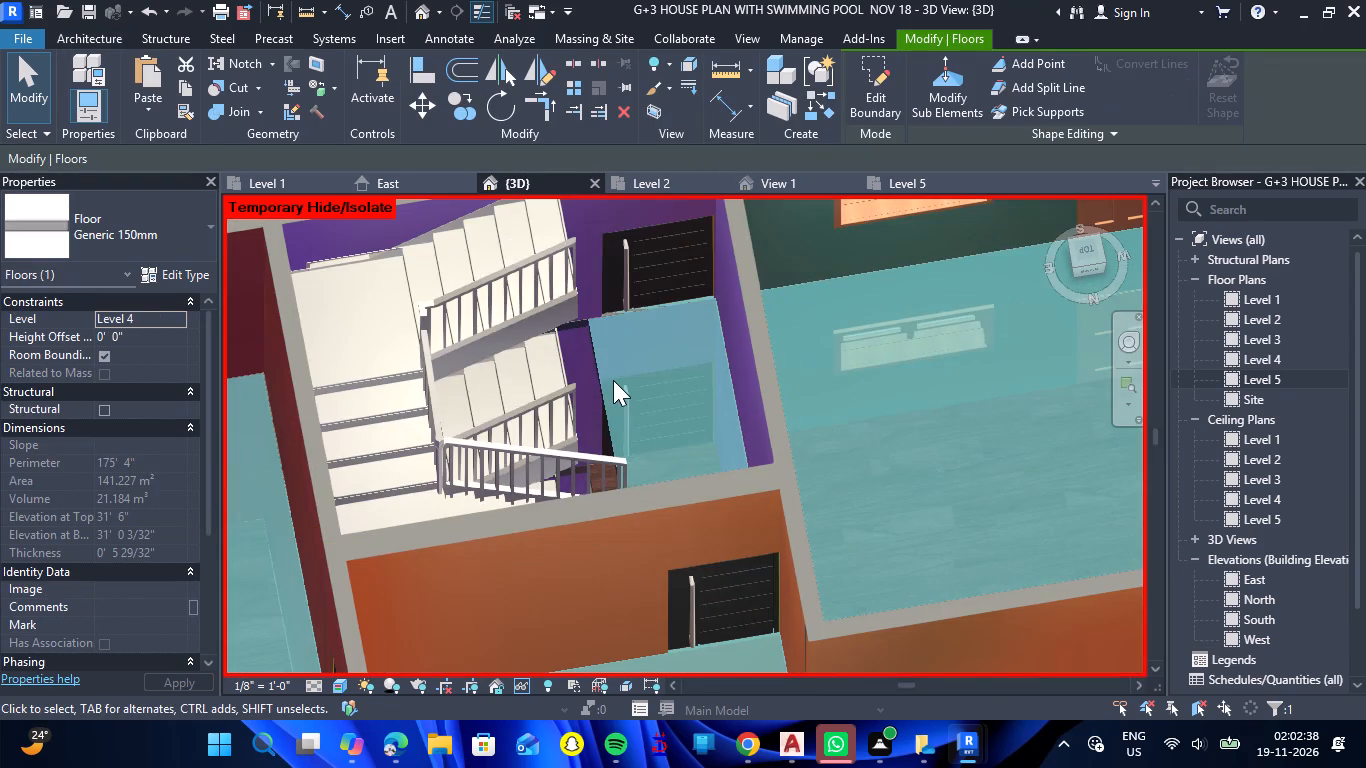
key("Escape")
Edit the shaft opening sketch from the top view, moving its landing-side boundary line 10" inward to 7'-5" from the opposite stairwell wall.
left_click(582, 395)
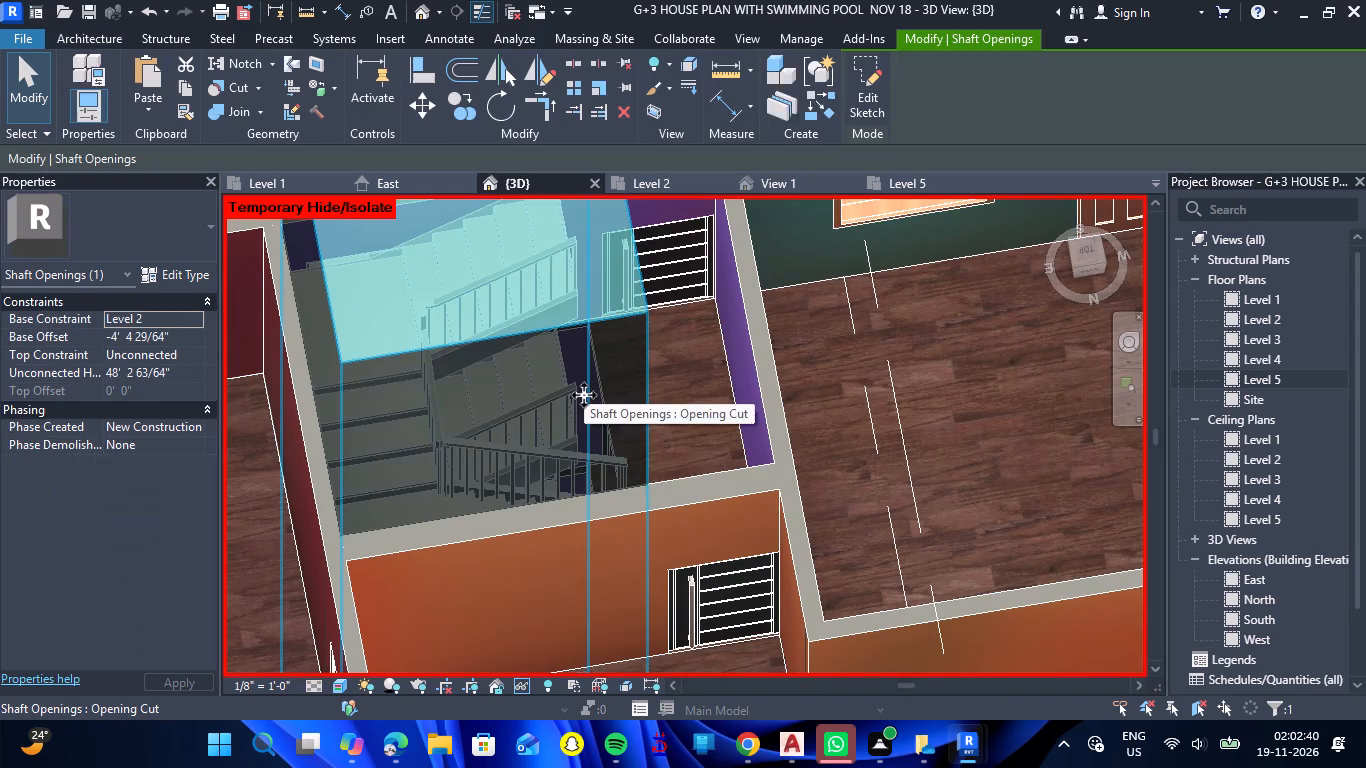
left_click(587, 395)
left_click(587, 395)
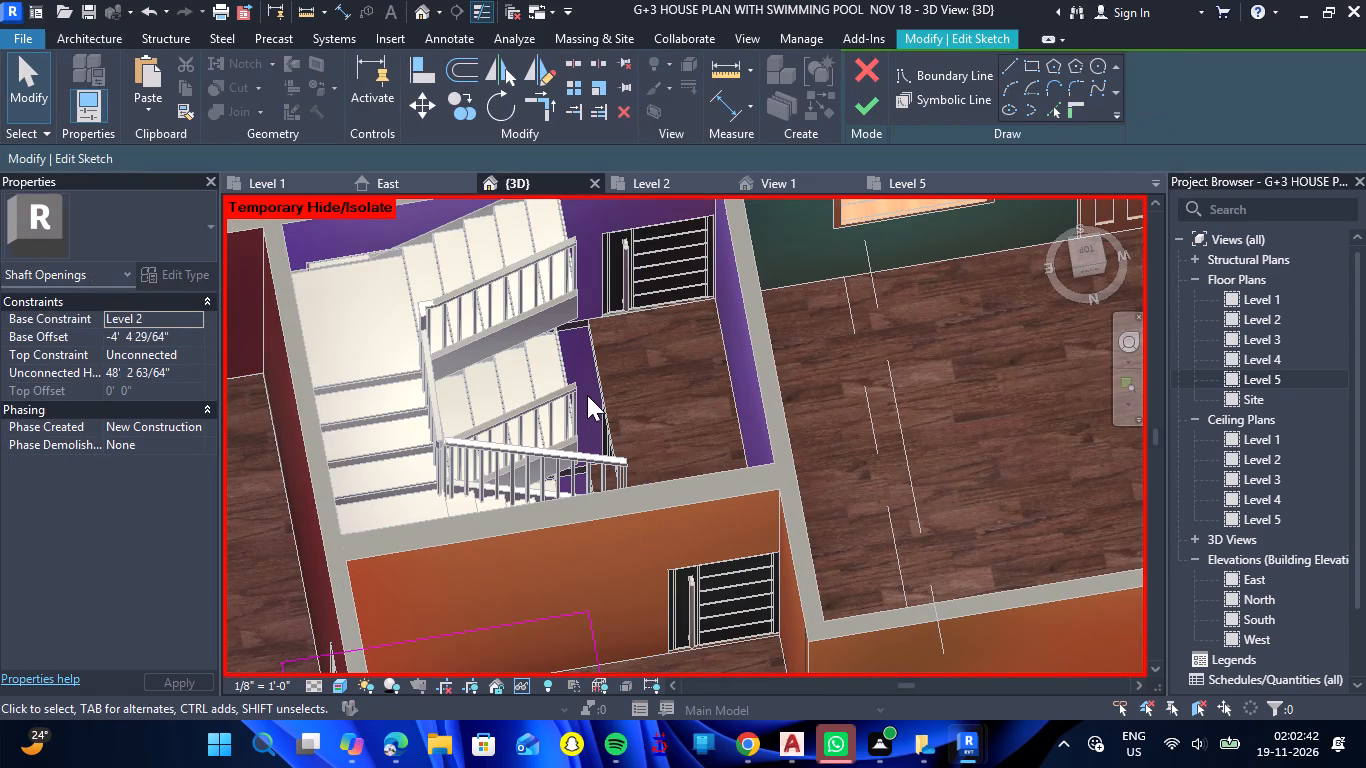
left_click(1086, 246)
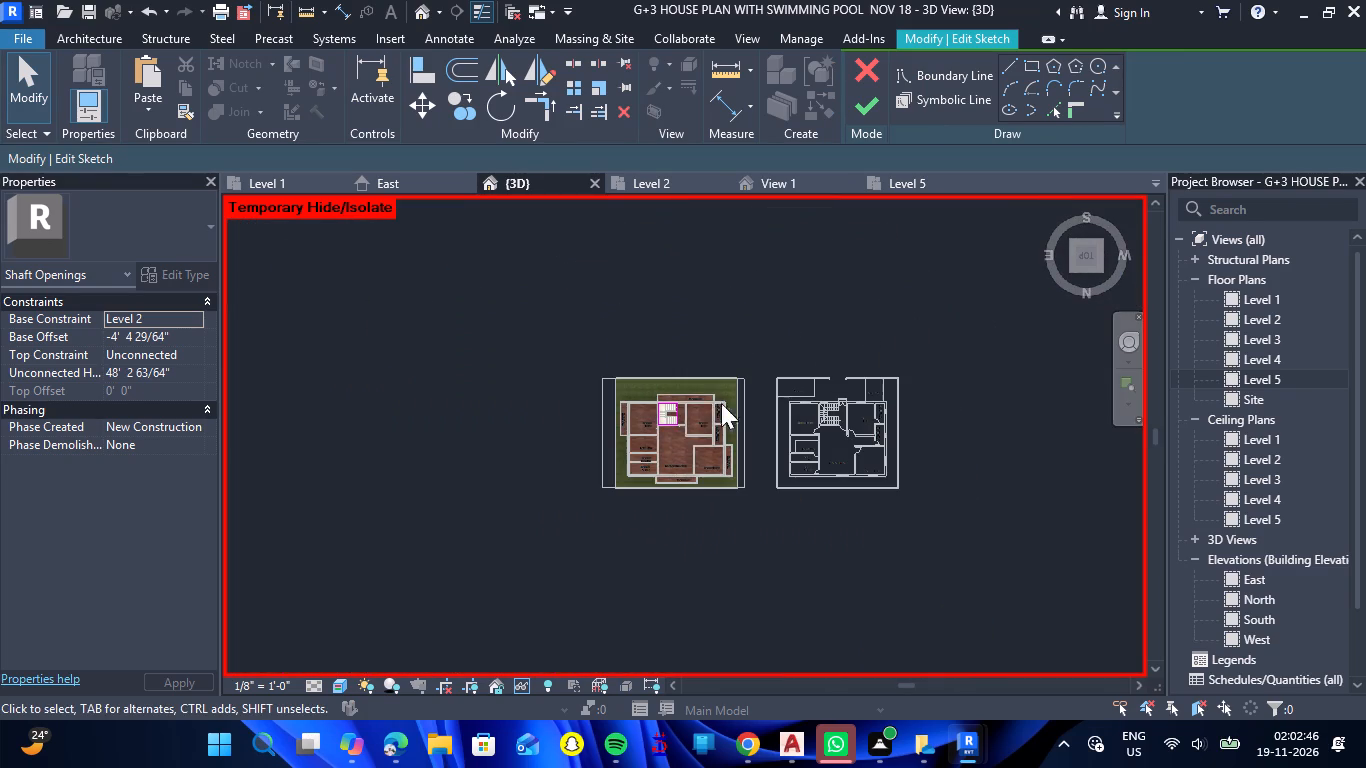
scroll(671, 418, "up", 18)
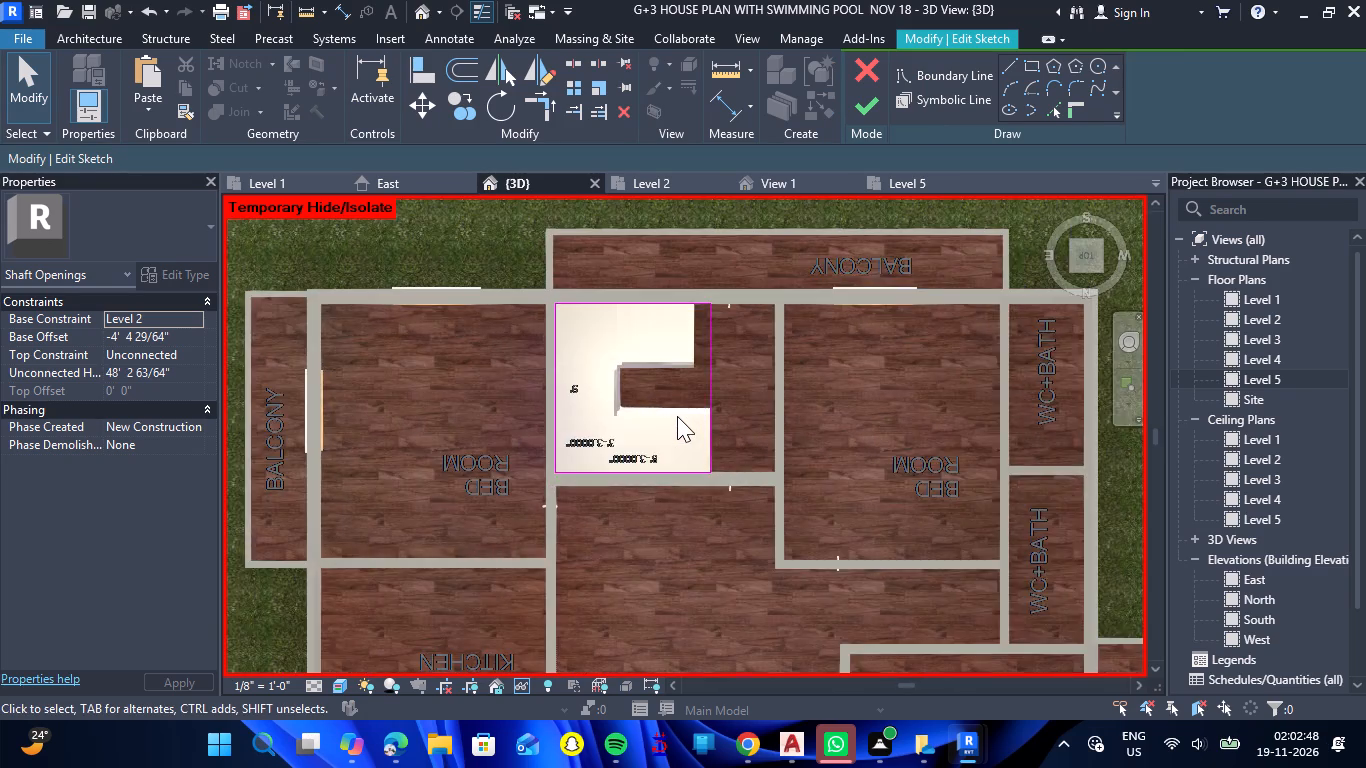
scroll(677, 416, "up", 2)
left_click(743, 372)
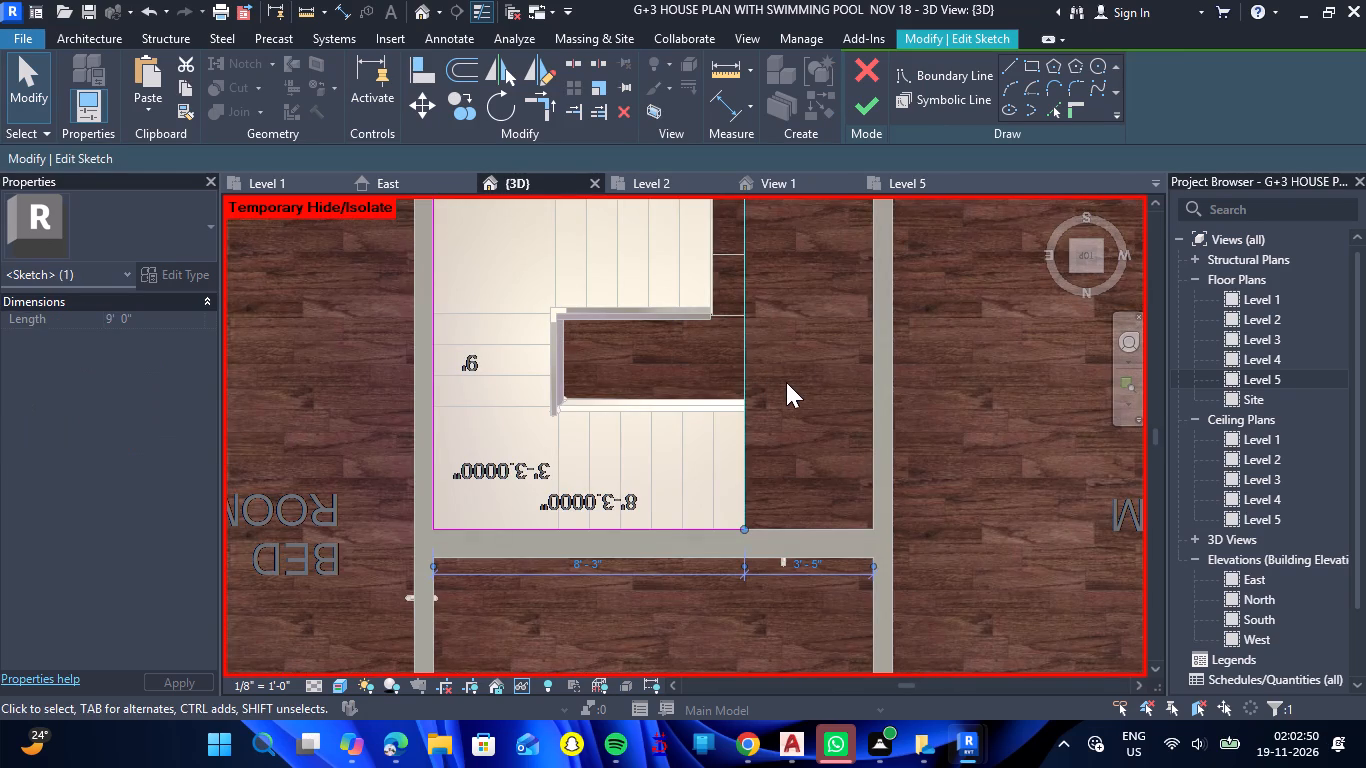
key("Left")
key("Left")
key("Left")
key("Left")
key("Left")
key("Left")
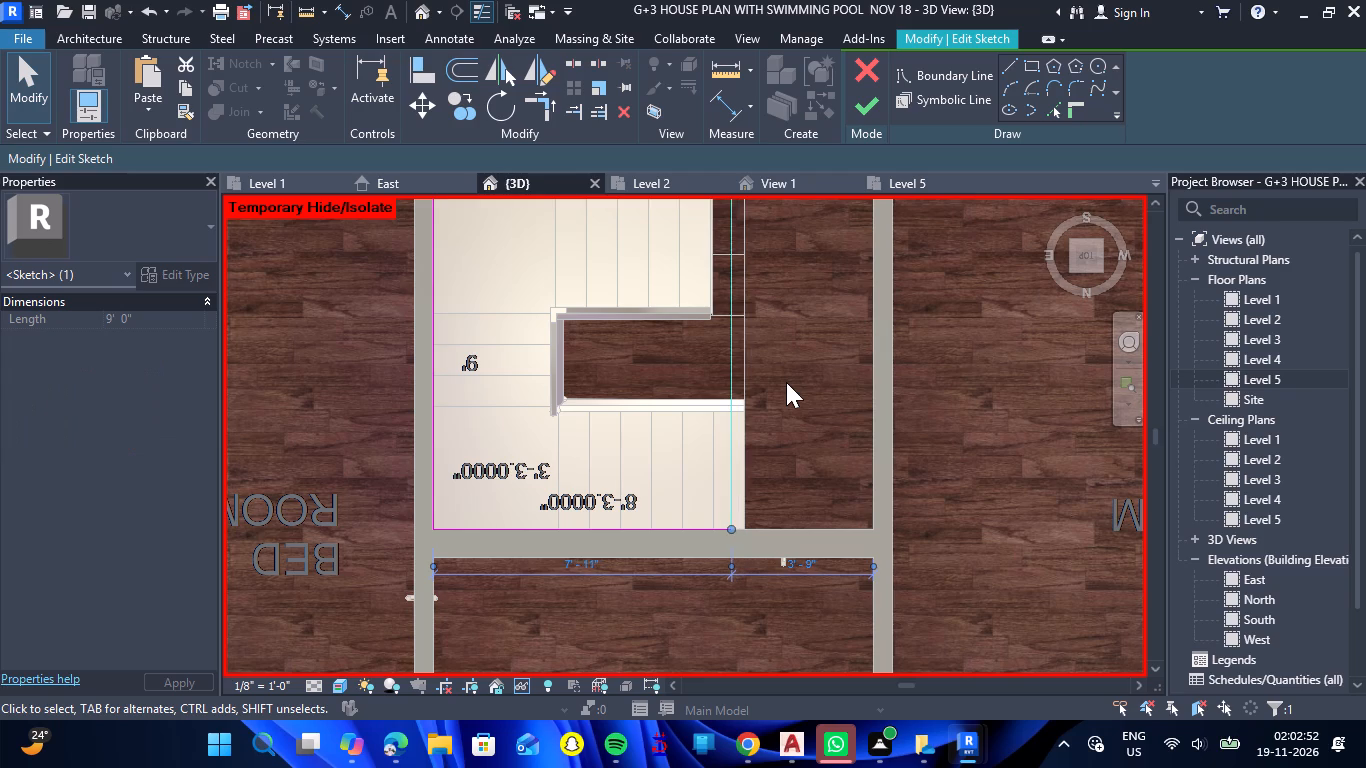
key("Left")
key("Left")
key("Left")
key("Left")
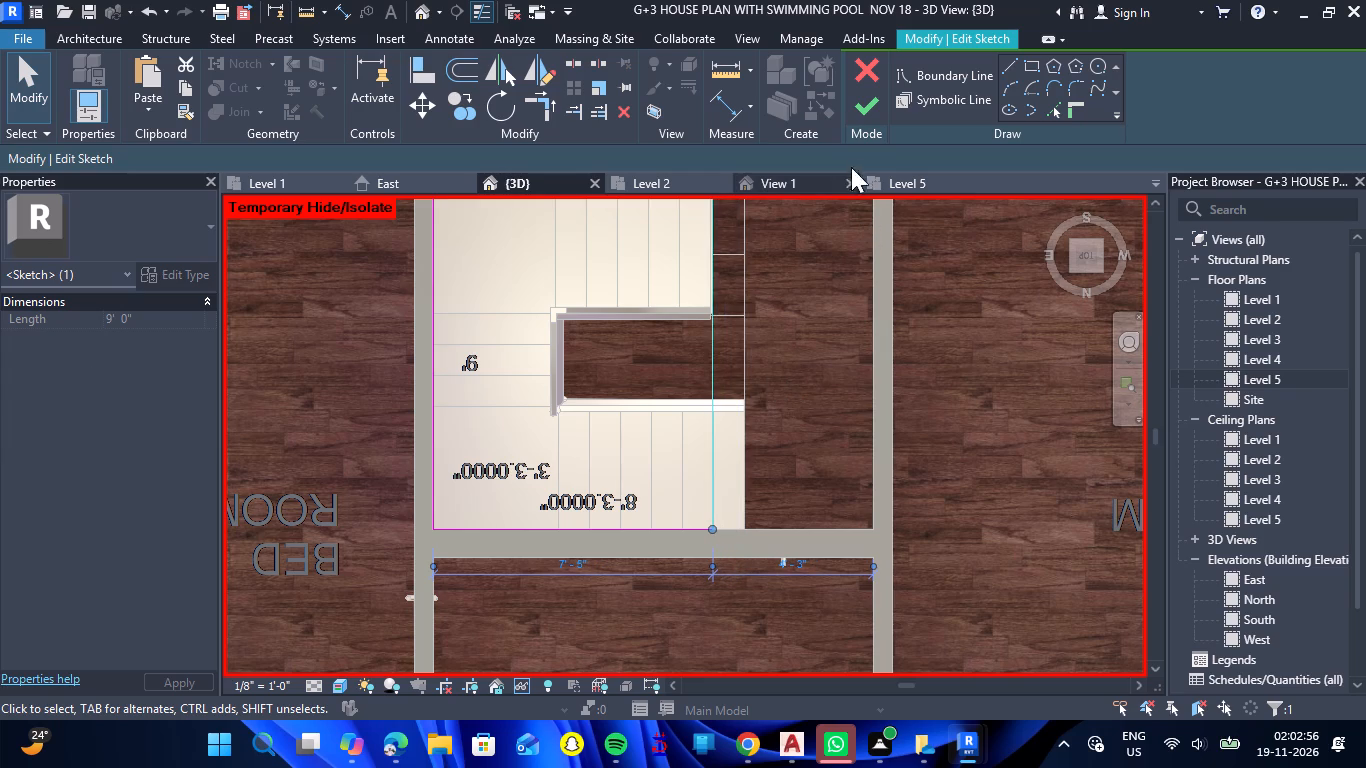
left_click(869, 114)
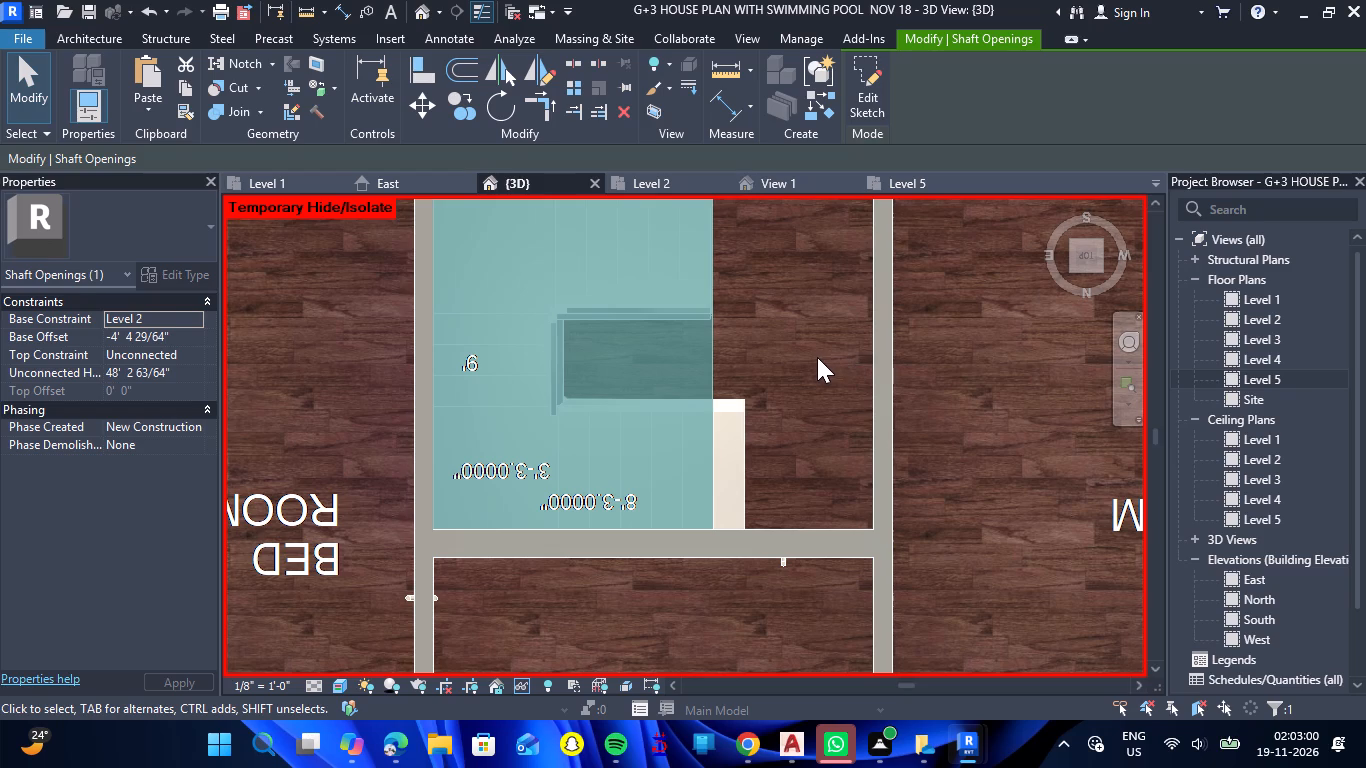
left_click(817, 357)
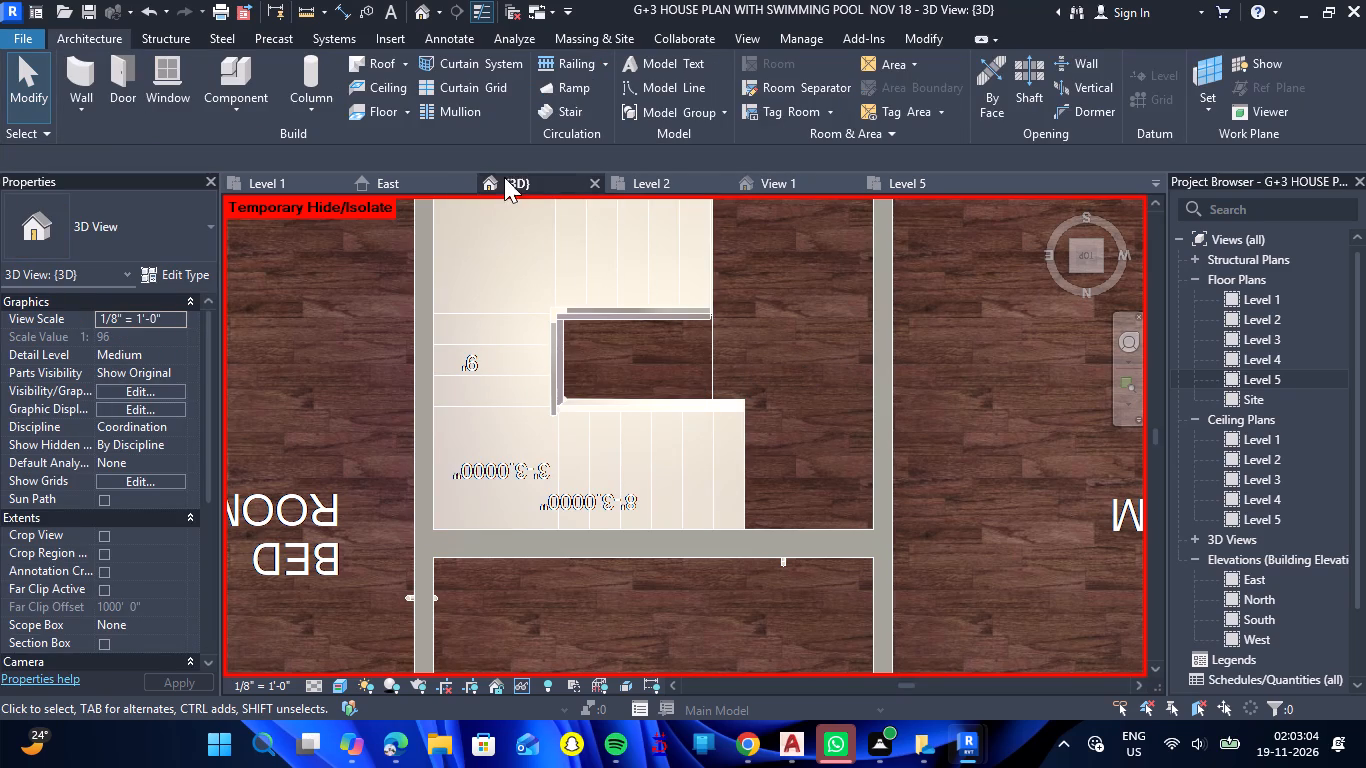
Create an L-shaped 1100mm railing on Level 4 closing the stairwell's open end, with segments of about 9" and 2'-3" between the flights.
left_click(557, 69)
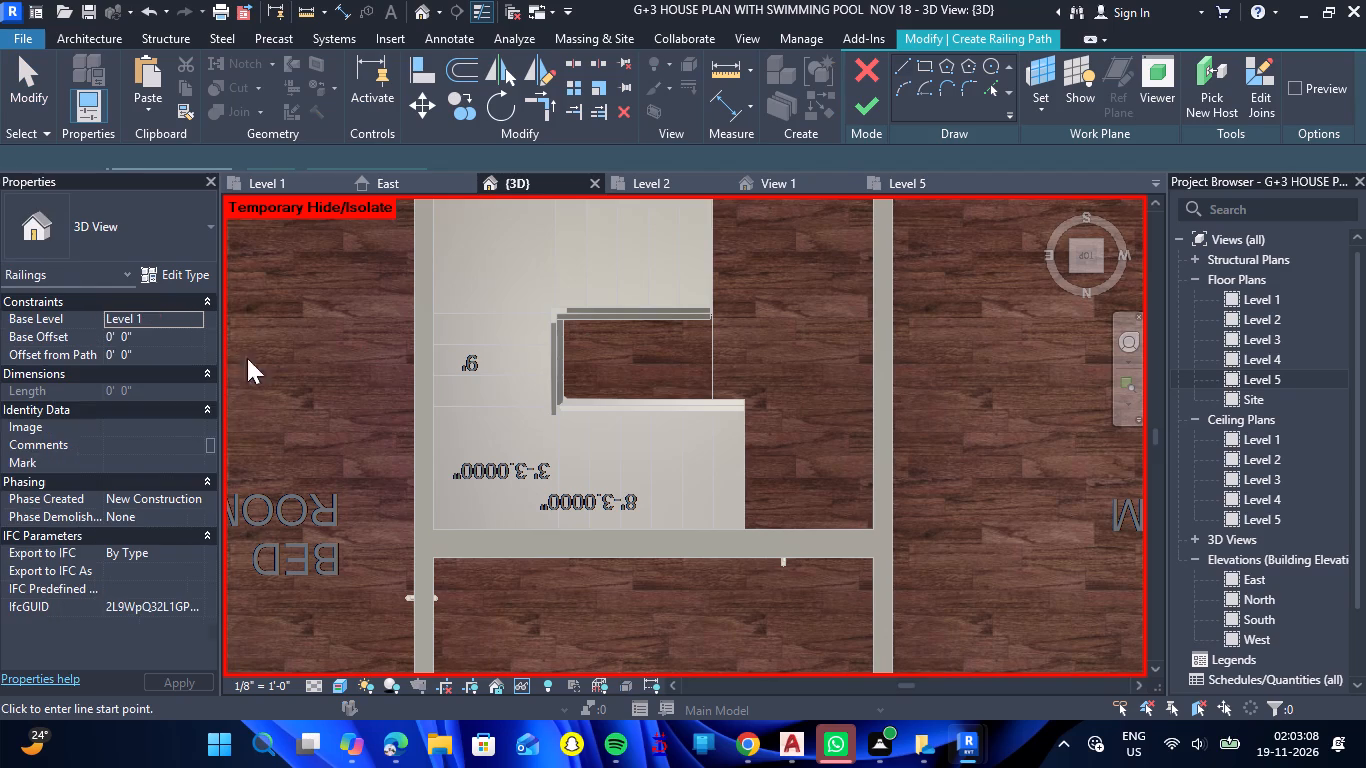
left_click(192, 322)
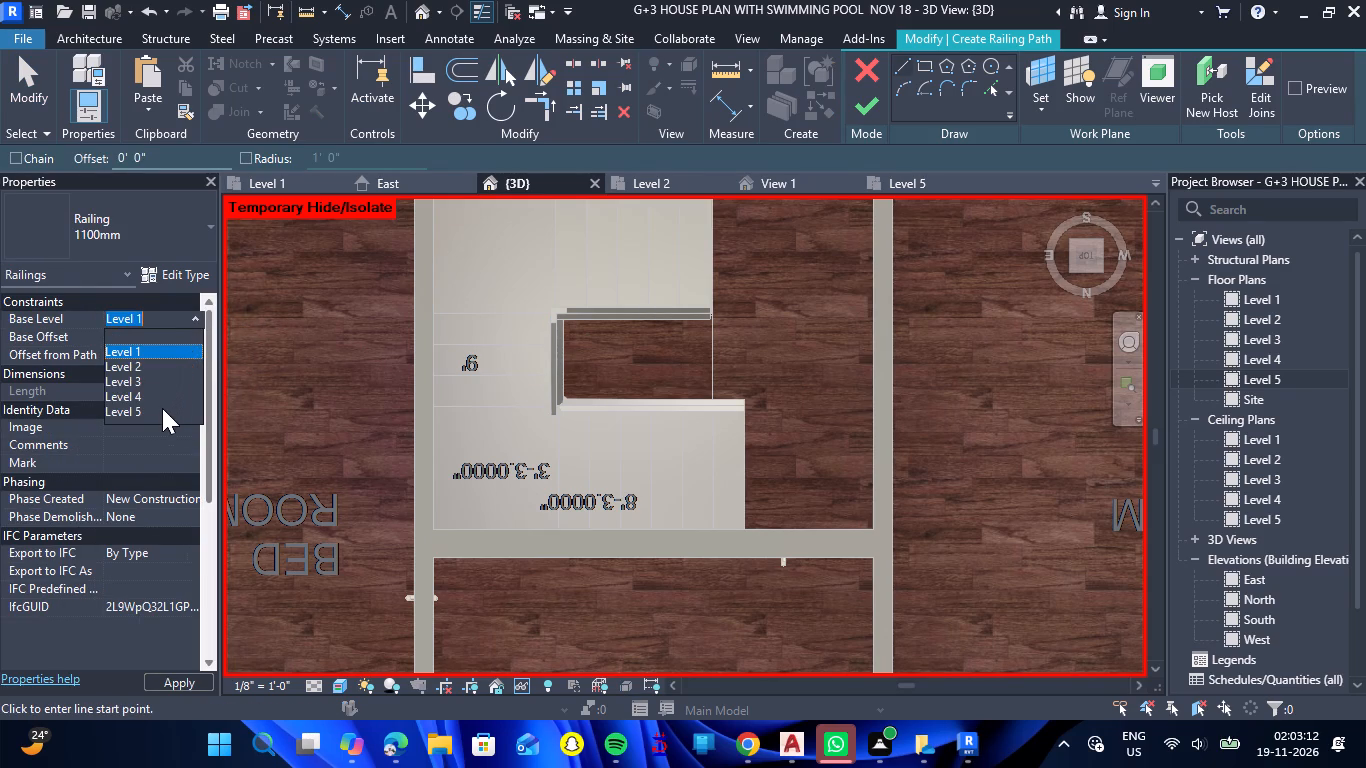
left_click(162, 408)
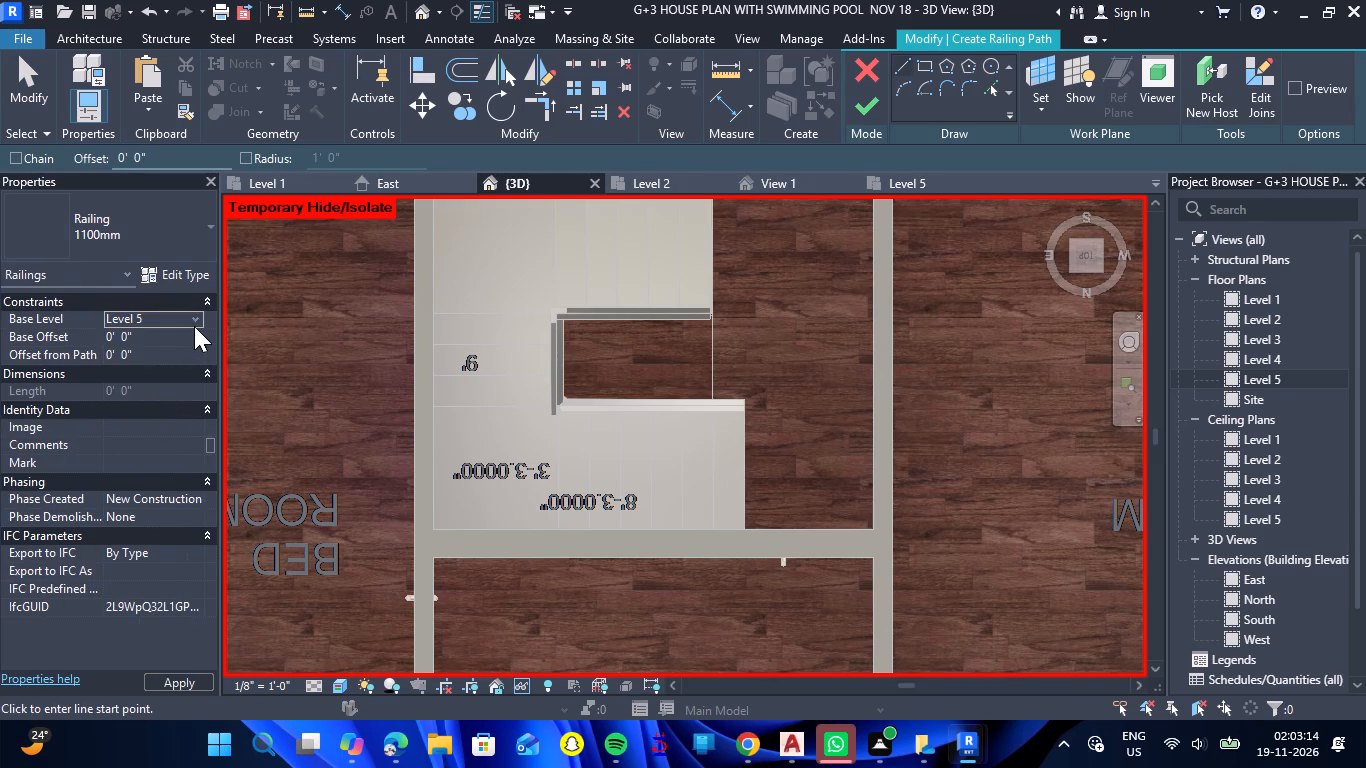
left_click(194, 326)
left_click(154, 395)
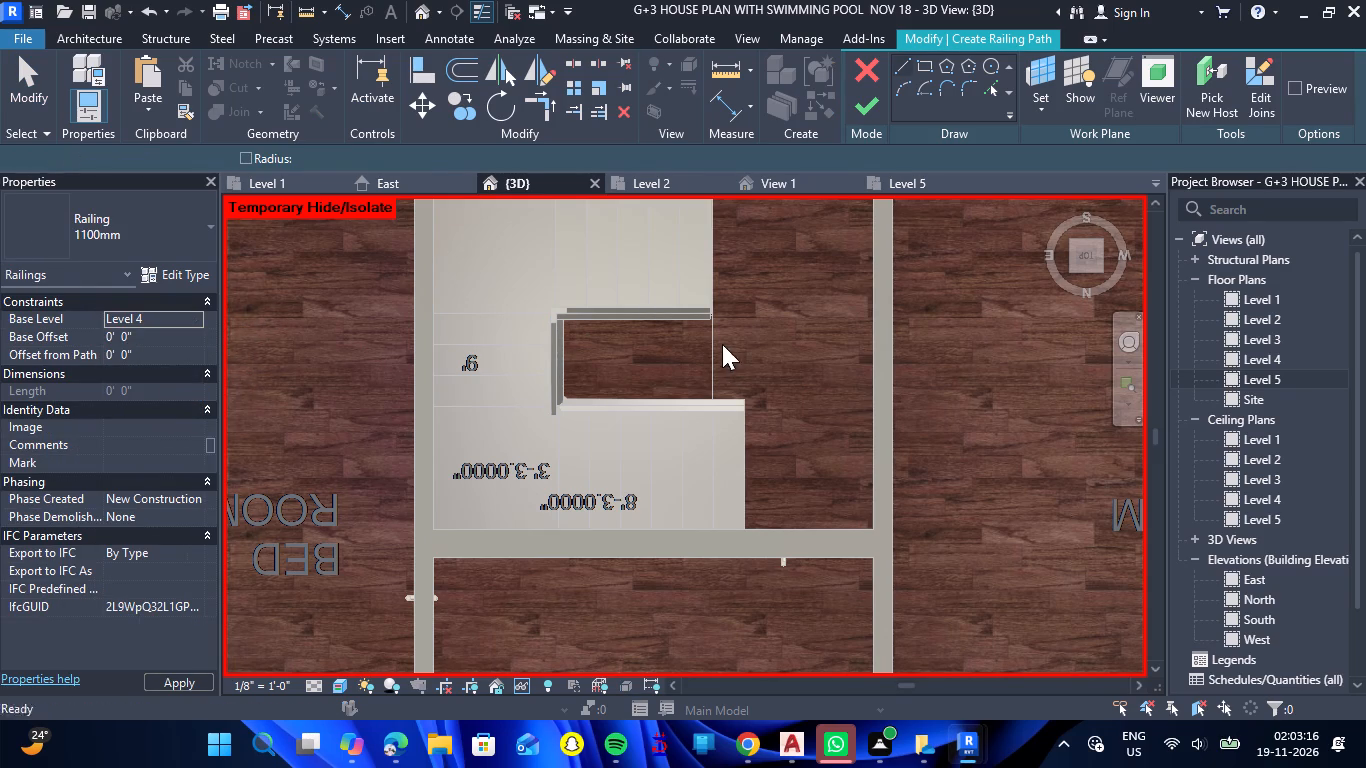
scroll(706, 327, "up", 8)
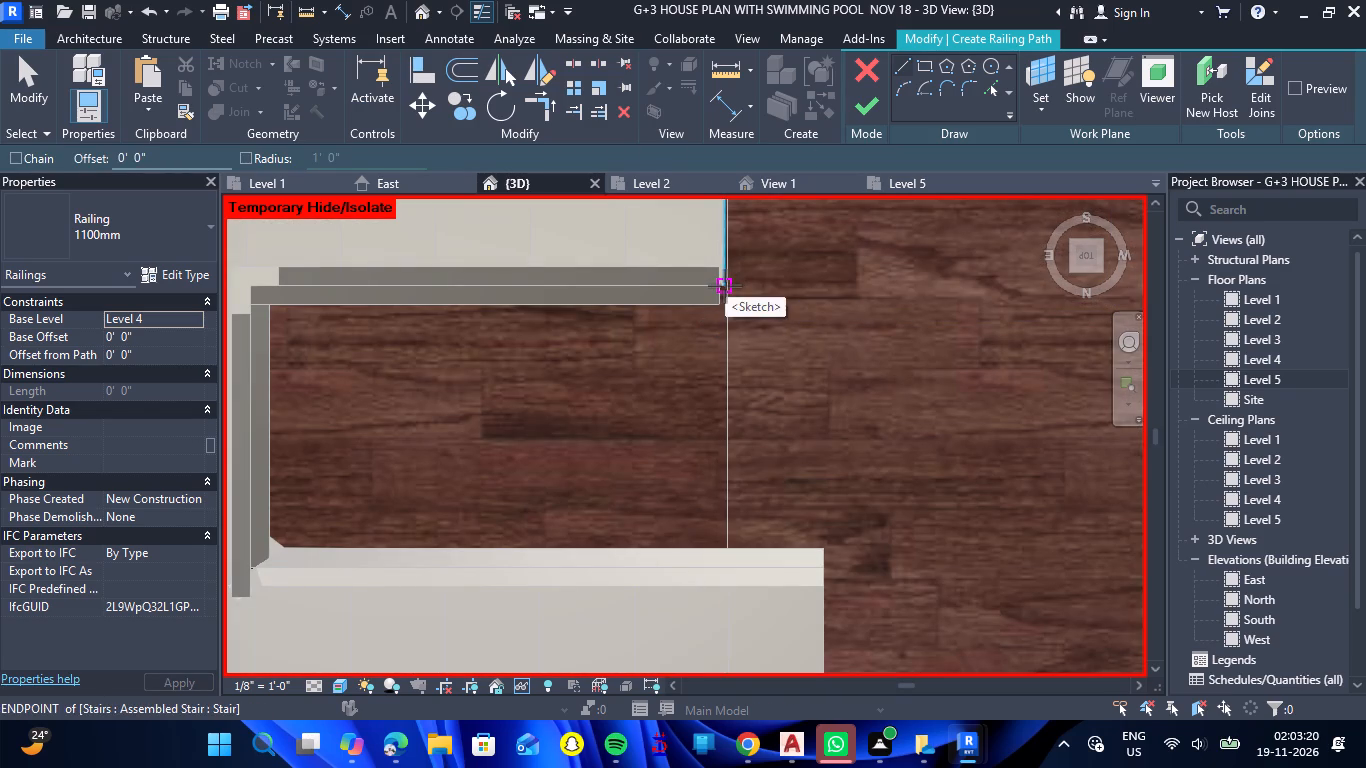
left_click(728, 287)
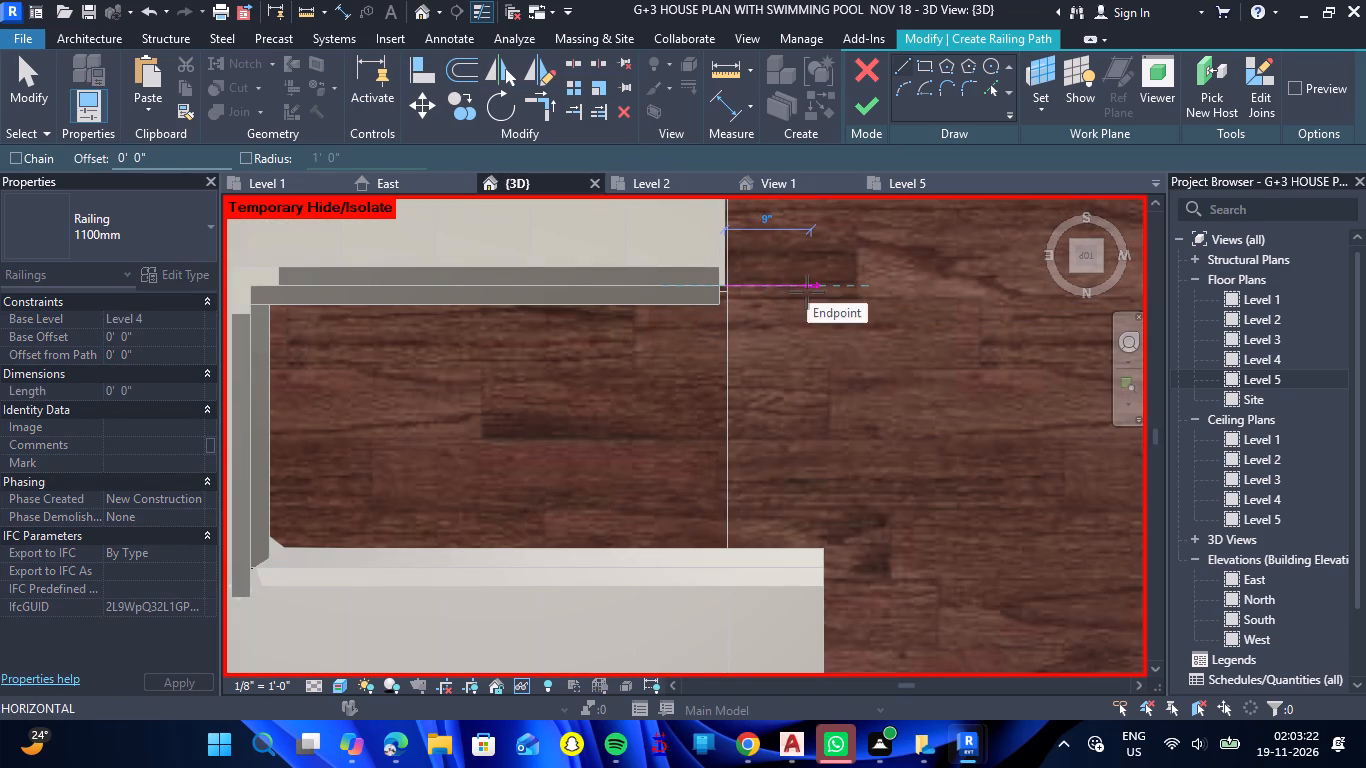
left_click(808, 291)
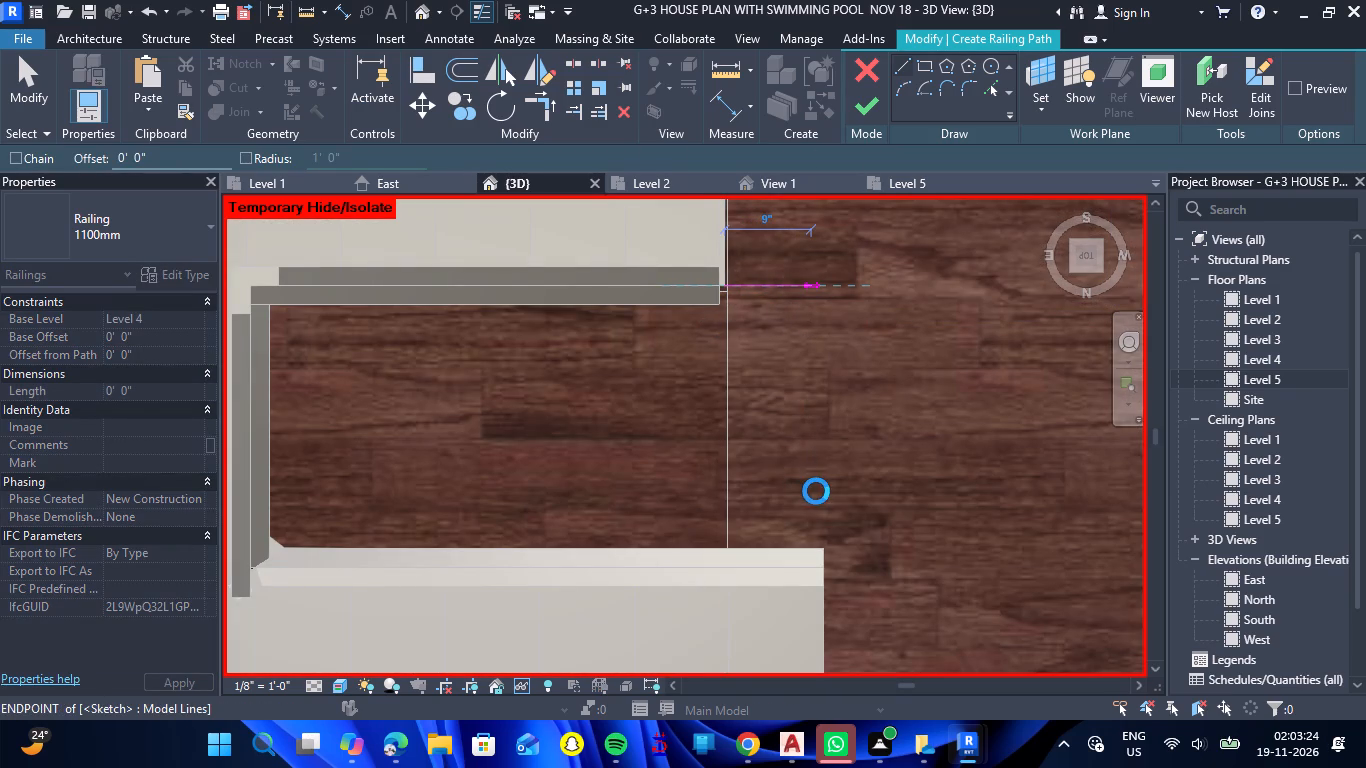
left_click(813, 287)
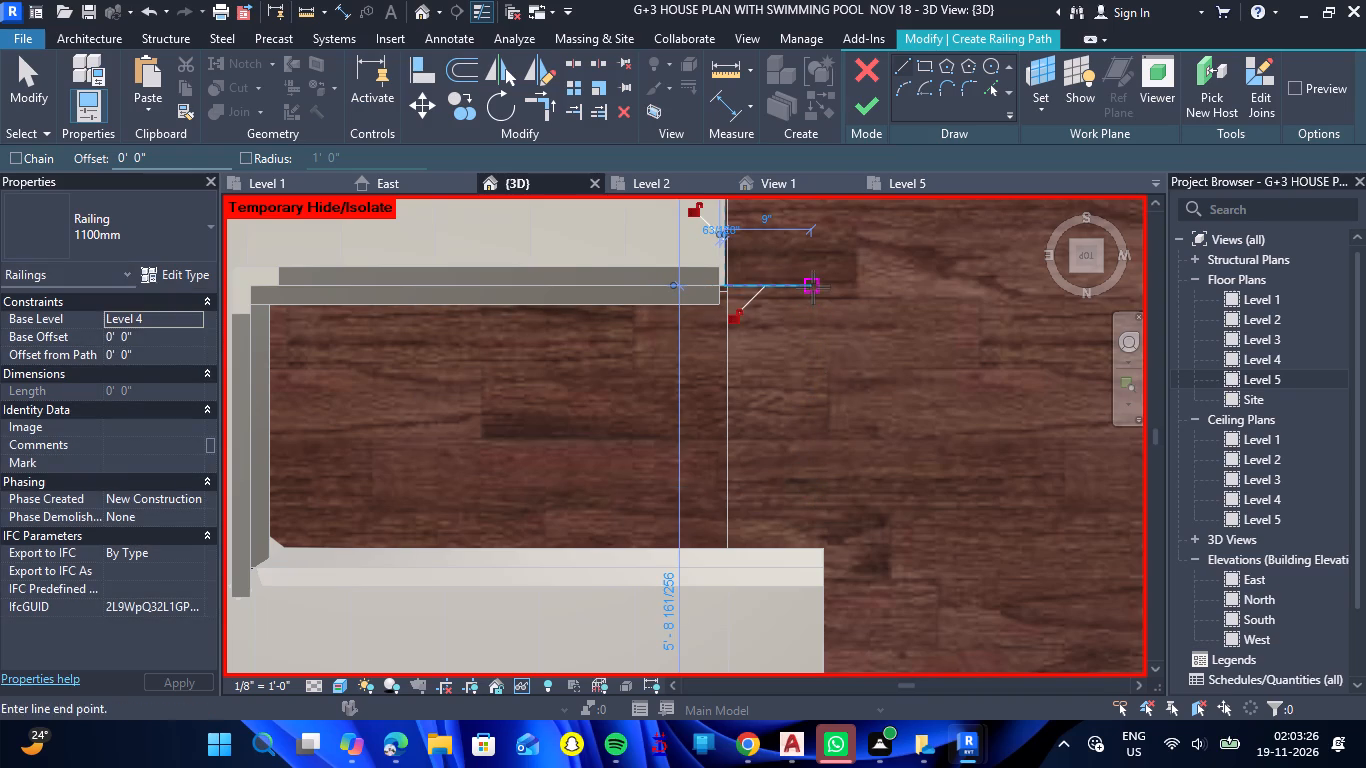
left_click(814, 543)
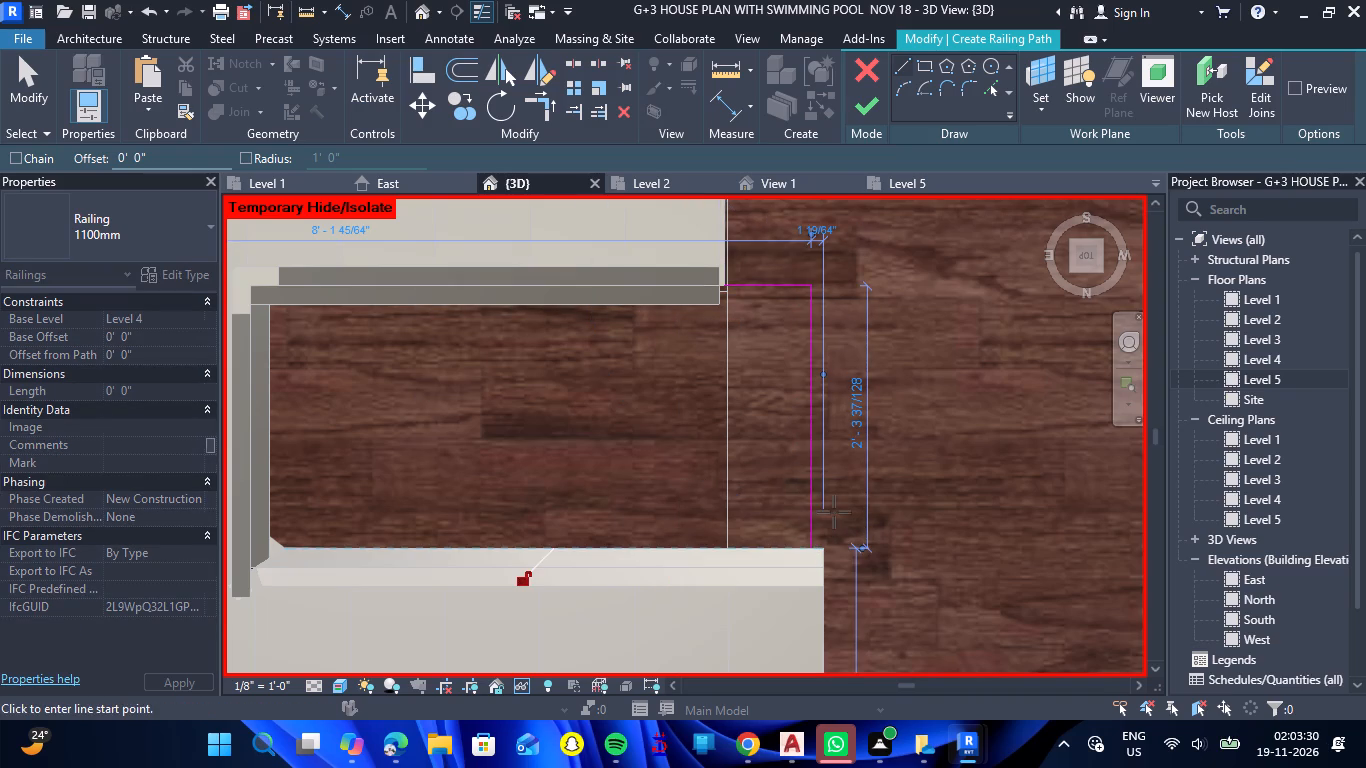
left_click(873, 113)
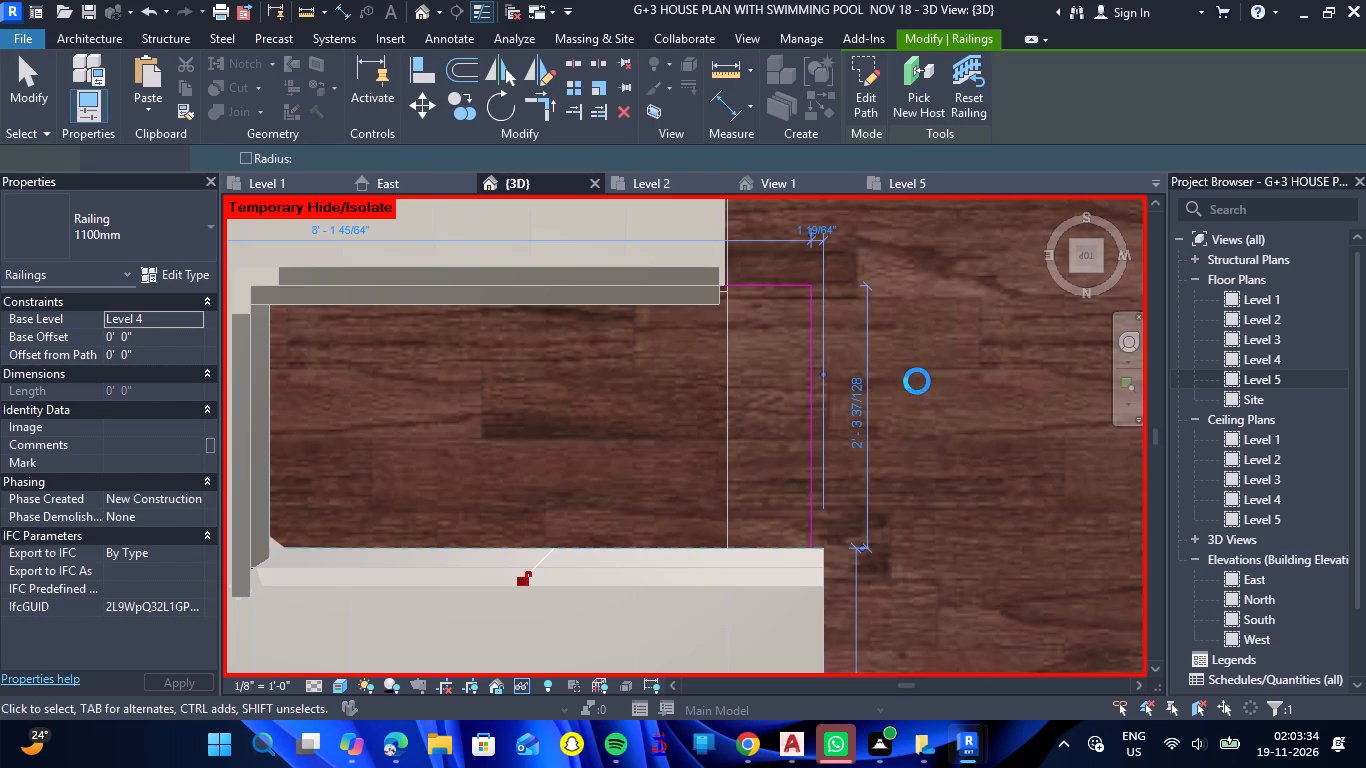
left_click(901, 425)
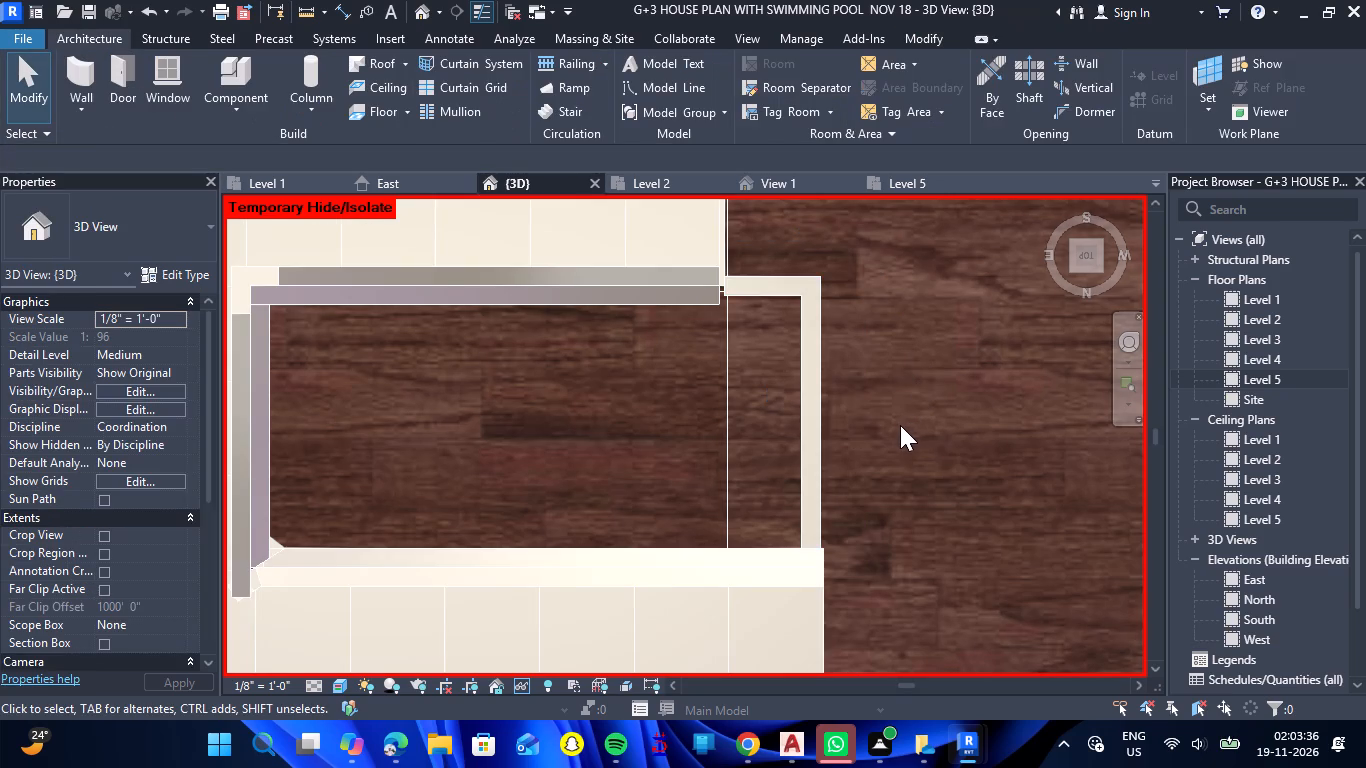
Examine the new Level 4 railing and how it meets the stair flights from several angles.
scroll(892, 430, "down", 10)
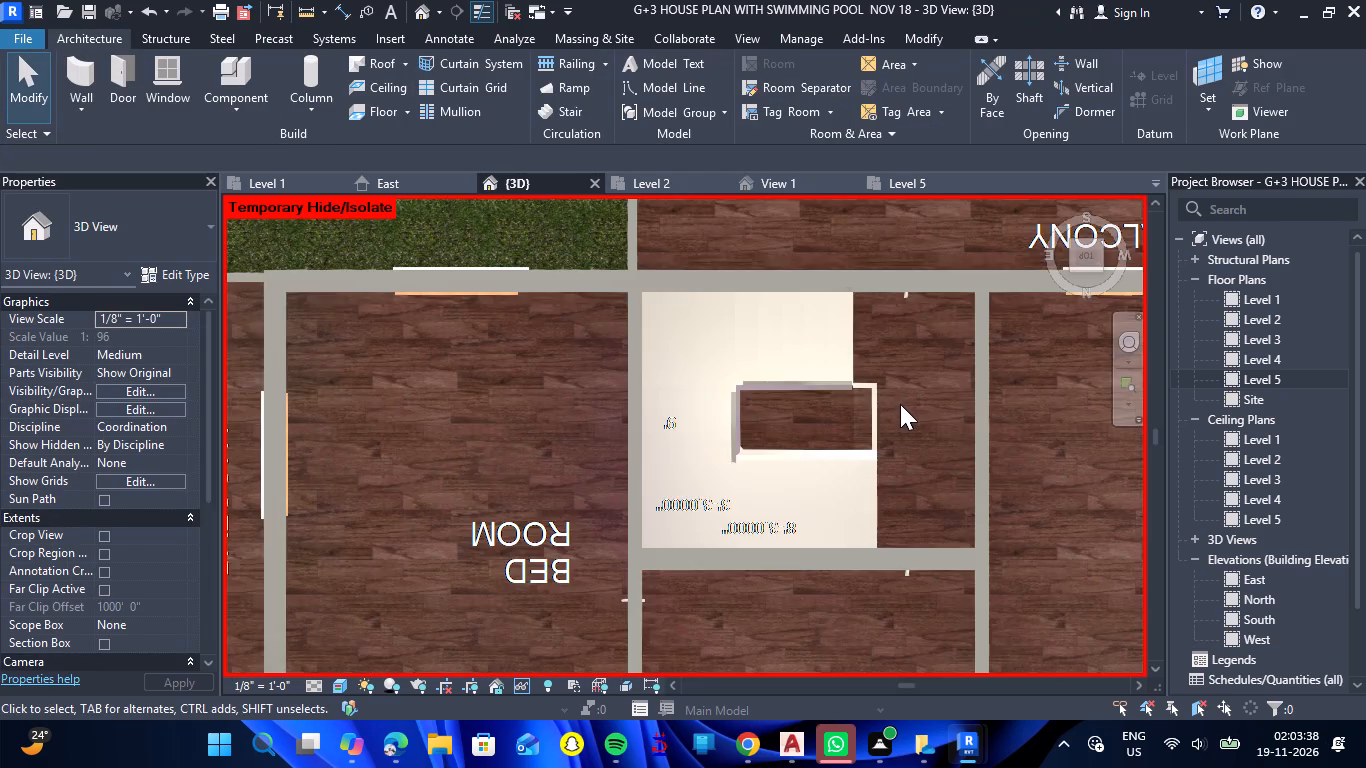
scroll(900, 403, "down", 15)
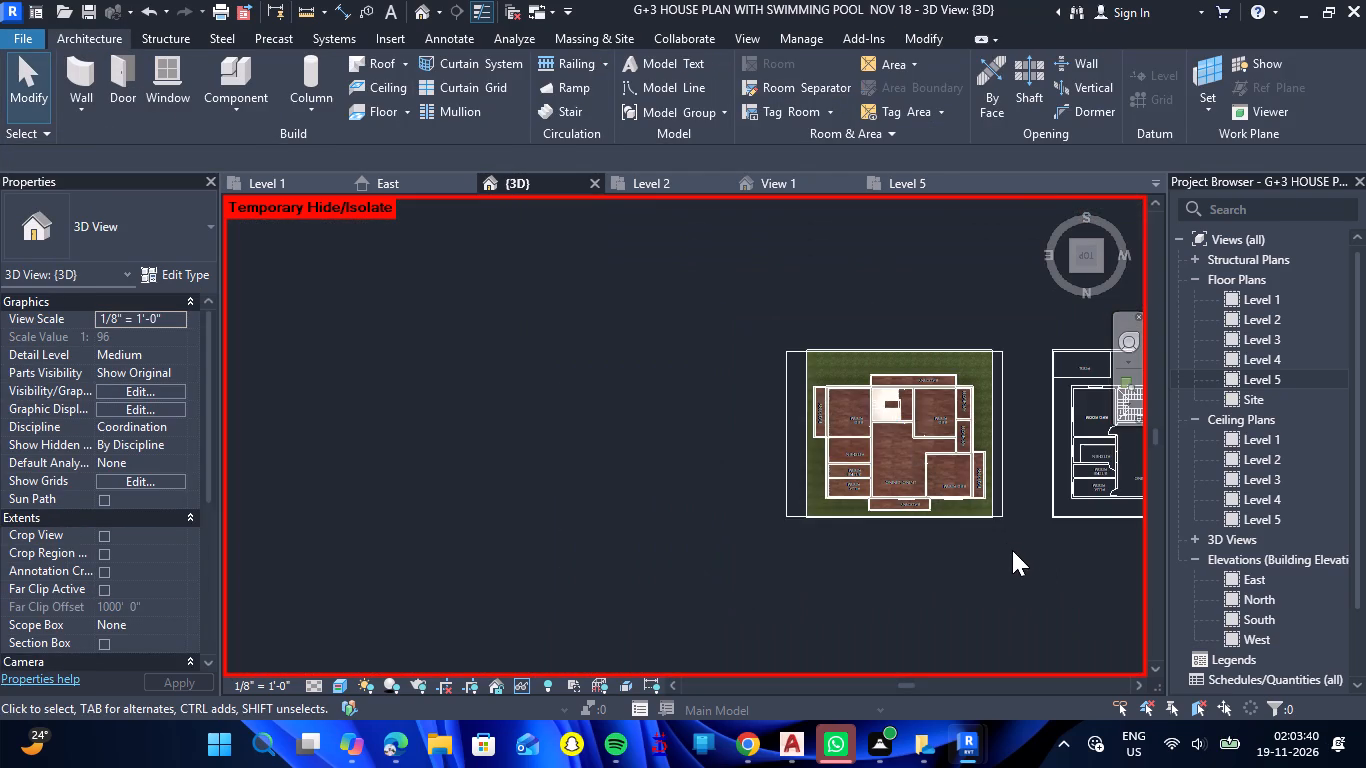
left_click_drag(1012, 550, 831, 394)
right_click_drag(1011, 550, 831, 394, "shift")
scroll(946, 393, "up", 11)
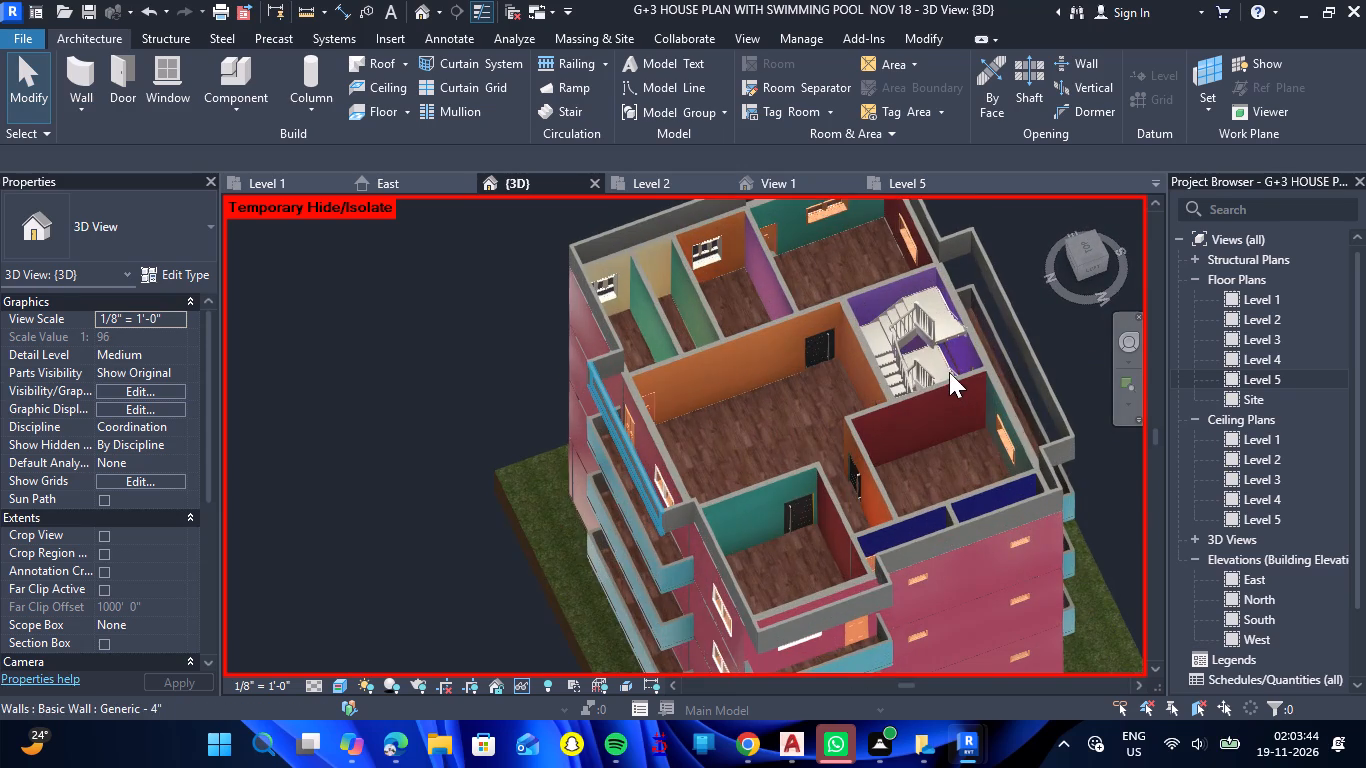
scroll(949, 372, "up", 3)
scroll(829, 482, "down", 7)
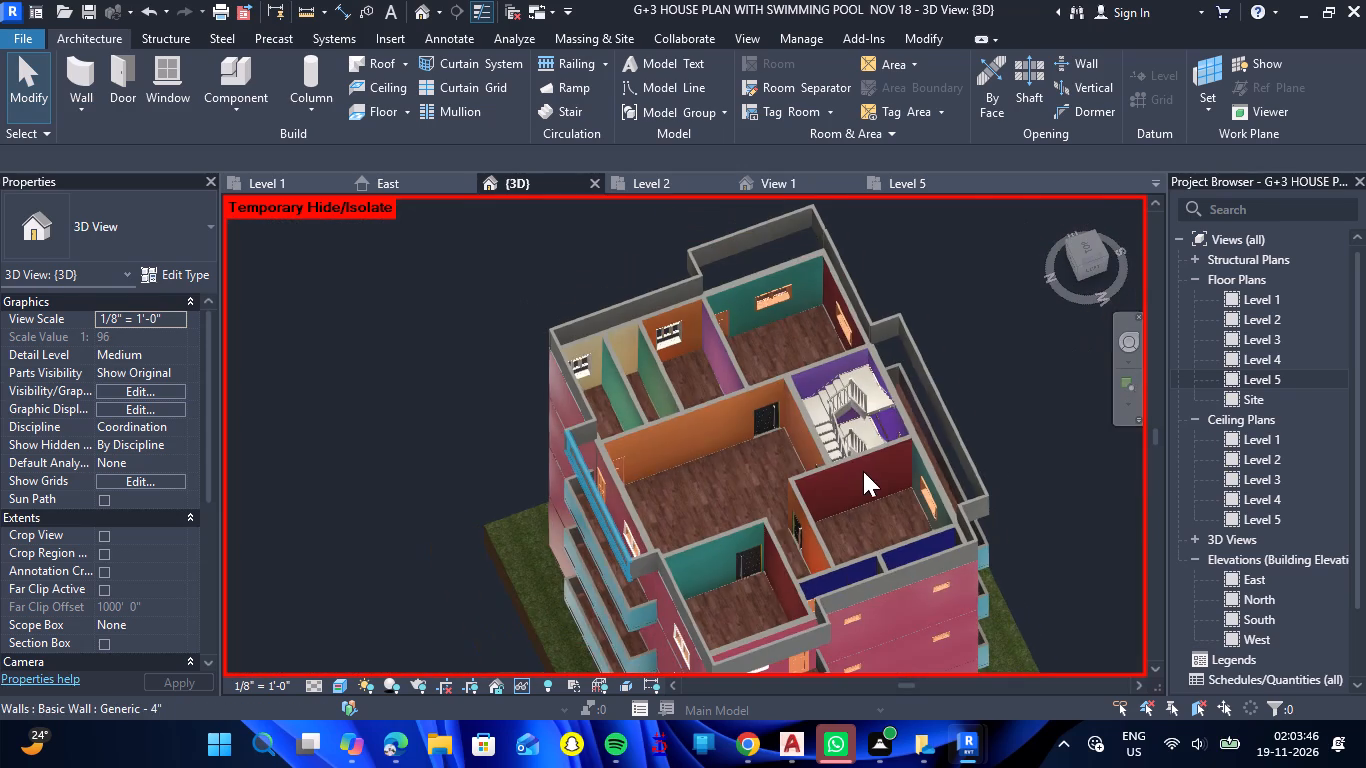
left_click_drag(452, 432, 576, 492, "shift")
right_click_drag(452, 432, 576, 492, "shift")
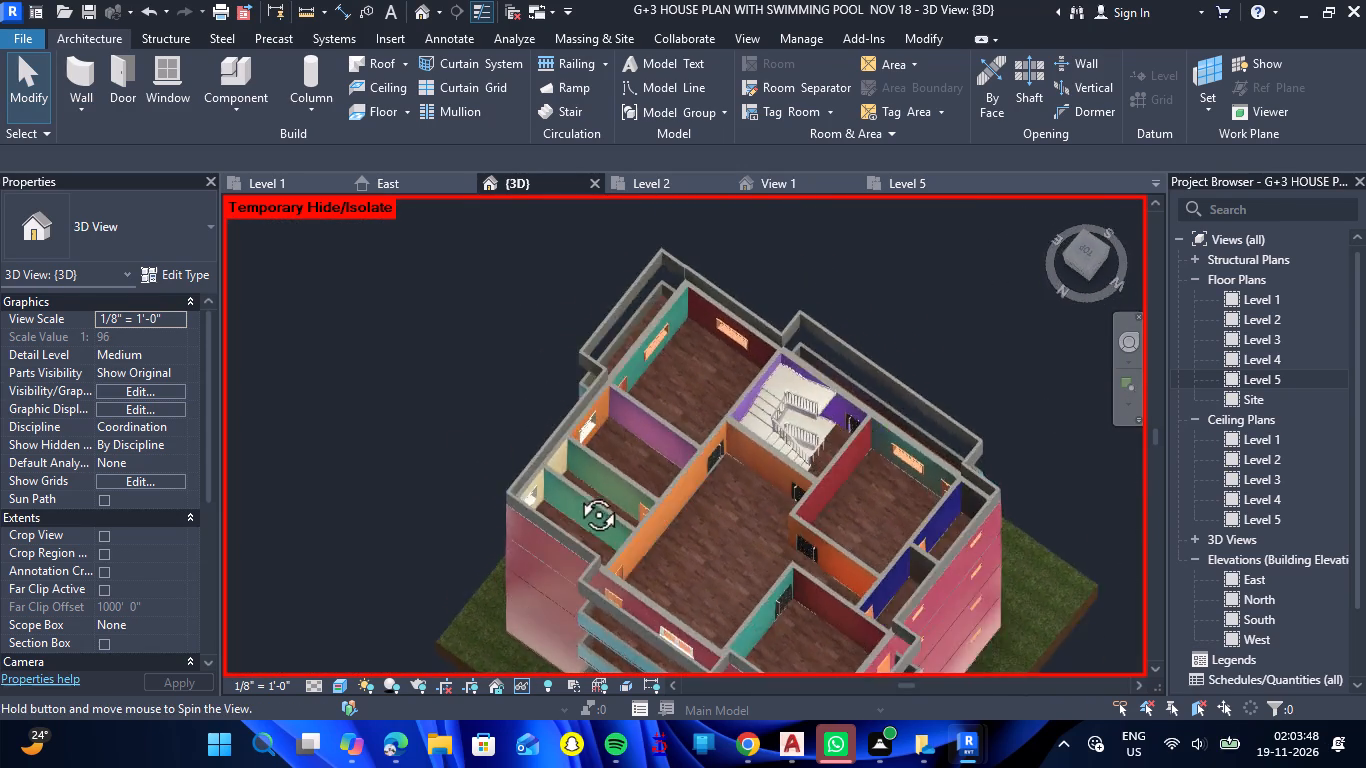
right_click_drag(576, 492, 634, 476, "shift")
left_click_drag(576, 492, 634, 476, "shift")
scroll(750, 439, "up", 7)
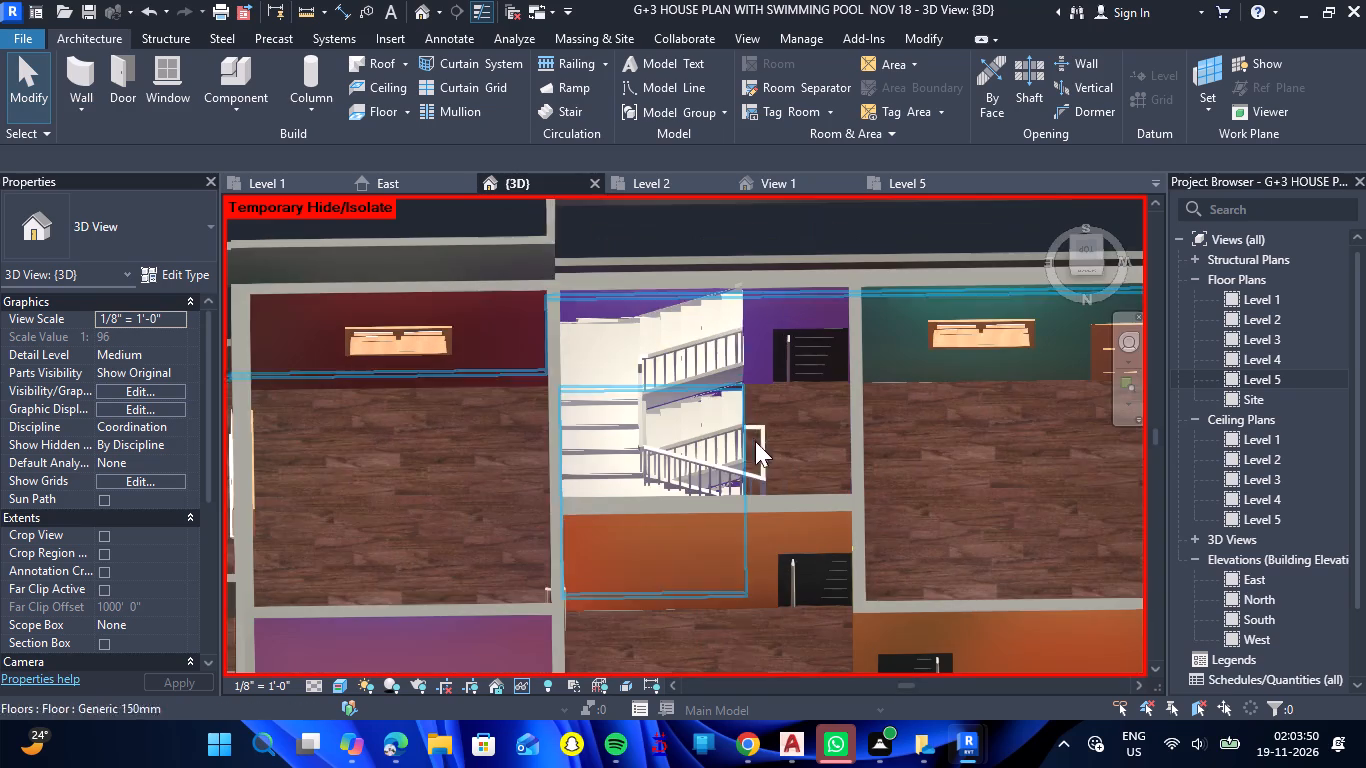
scroll(757, 483, "up", 7)
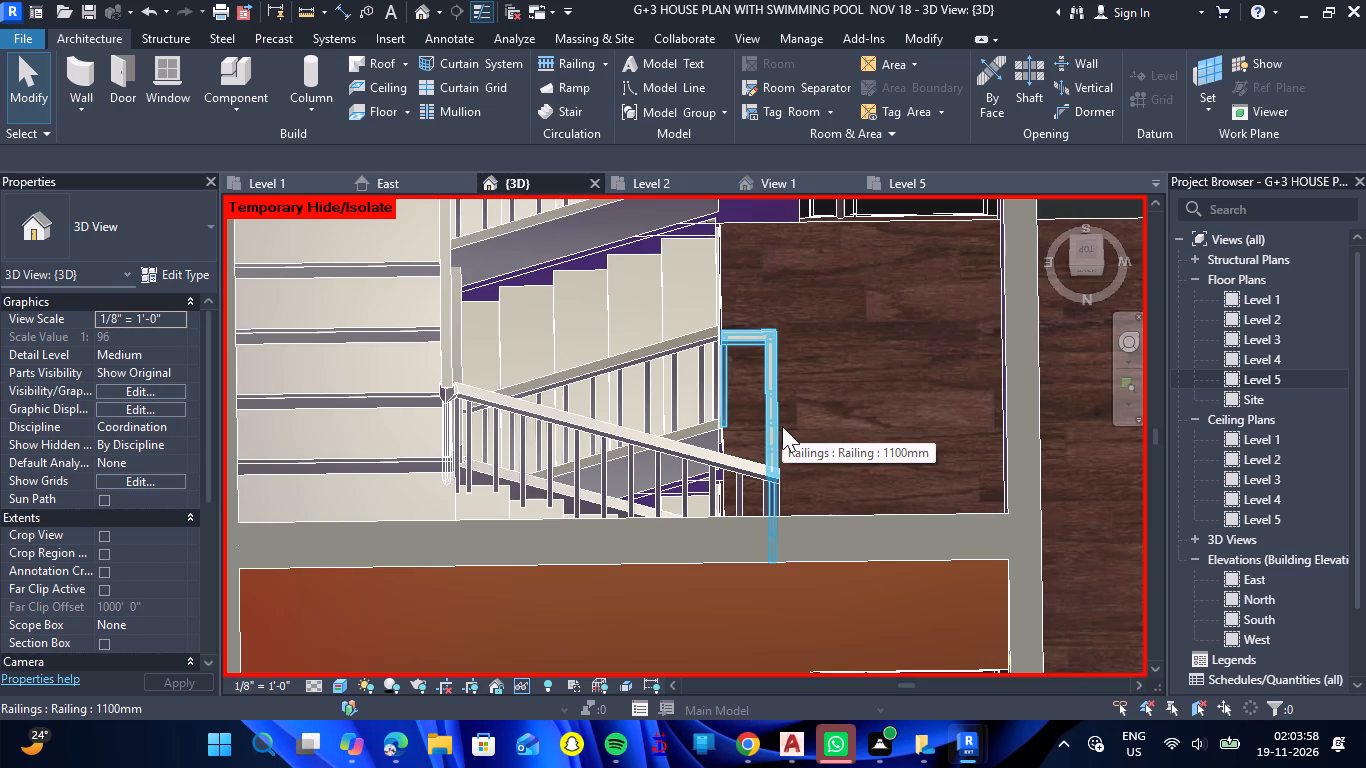
scroll(782, 426, "up", 1)
scroll(782, 426, "down", 5)
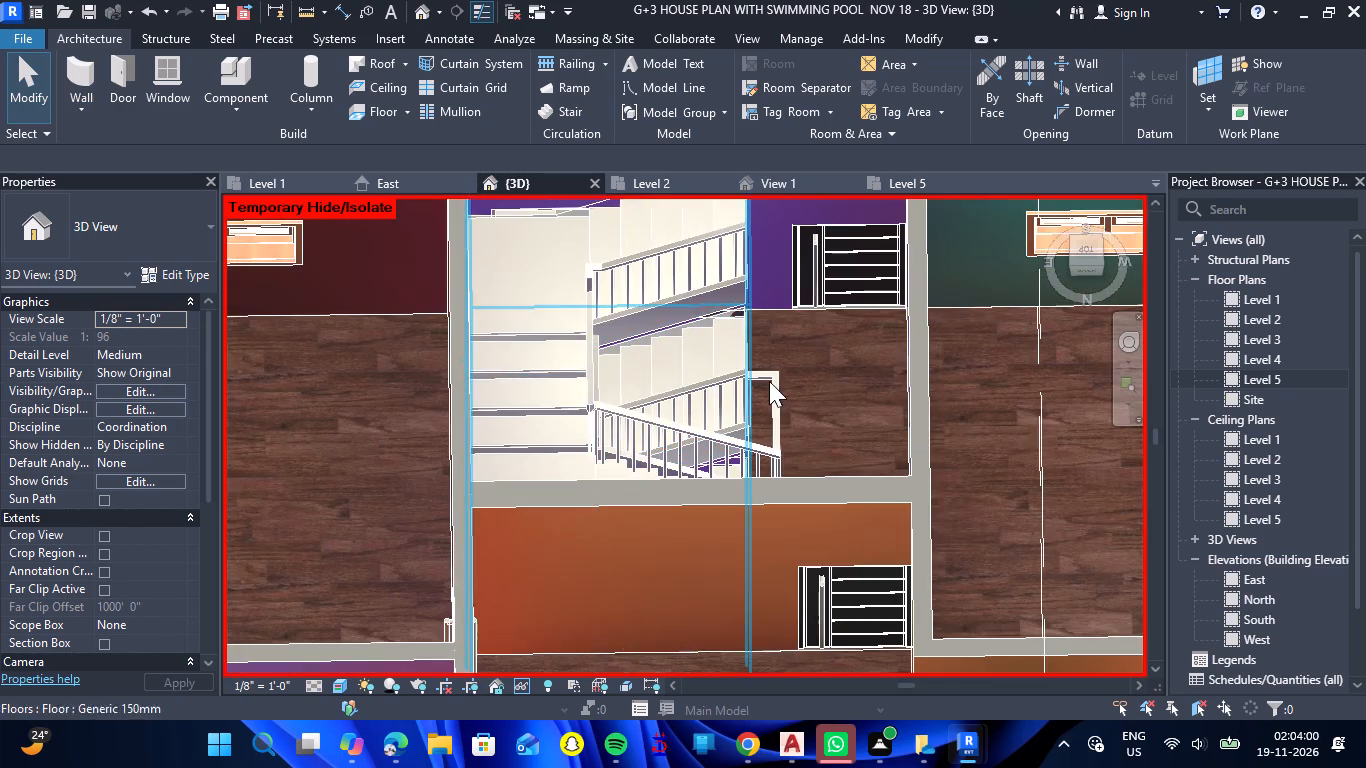
Change the new stairwell railing's type to Glass Panel - Bottom Fill.
scroll(783, 375, "up", 7)
left_click(754, 425)
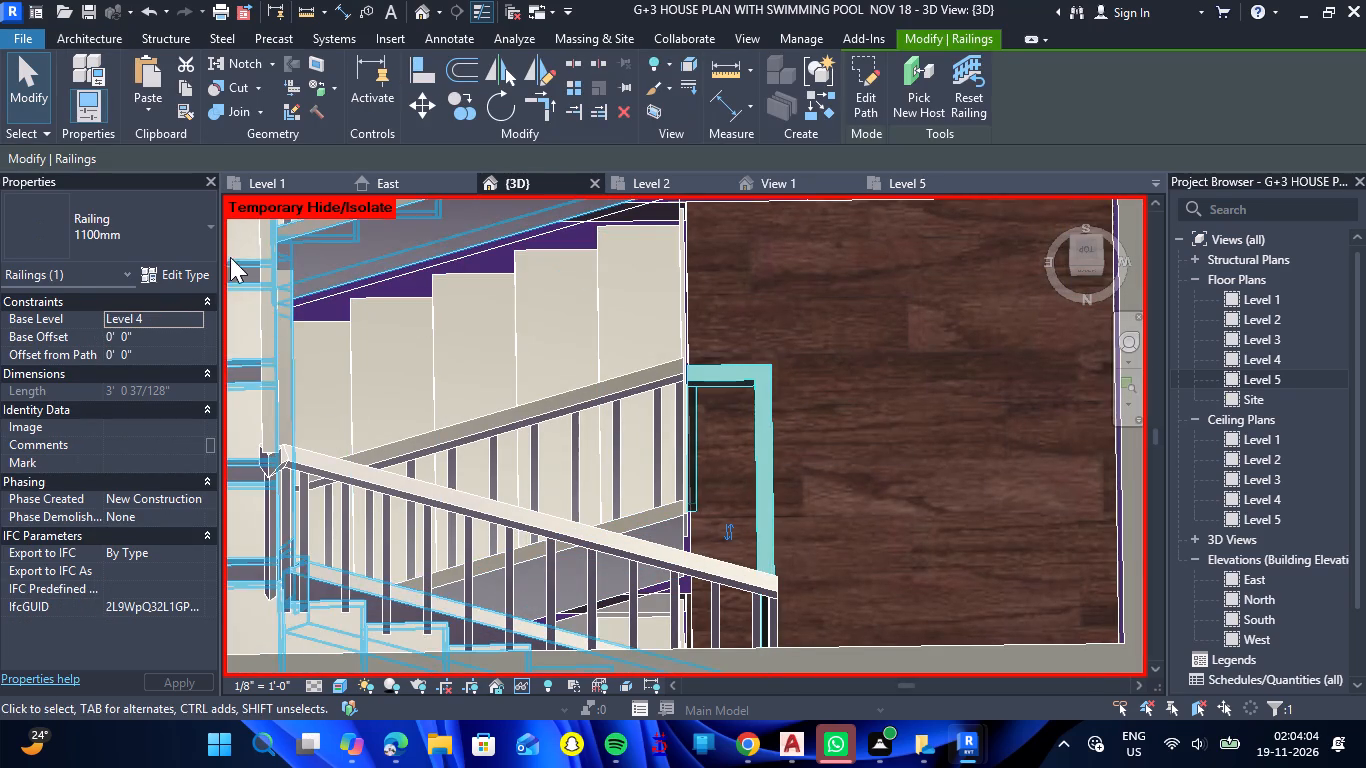
left_click(210, 229)
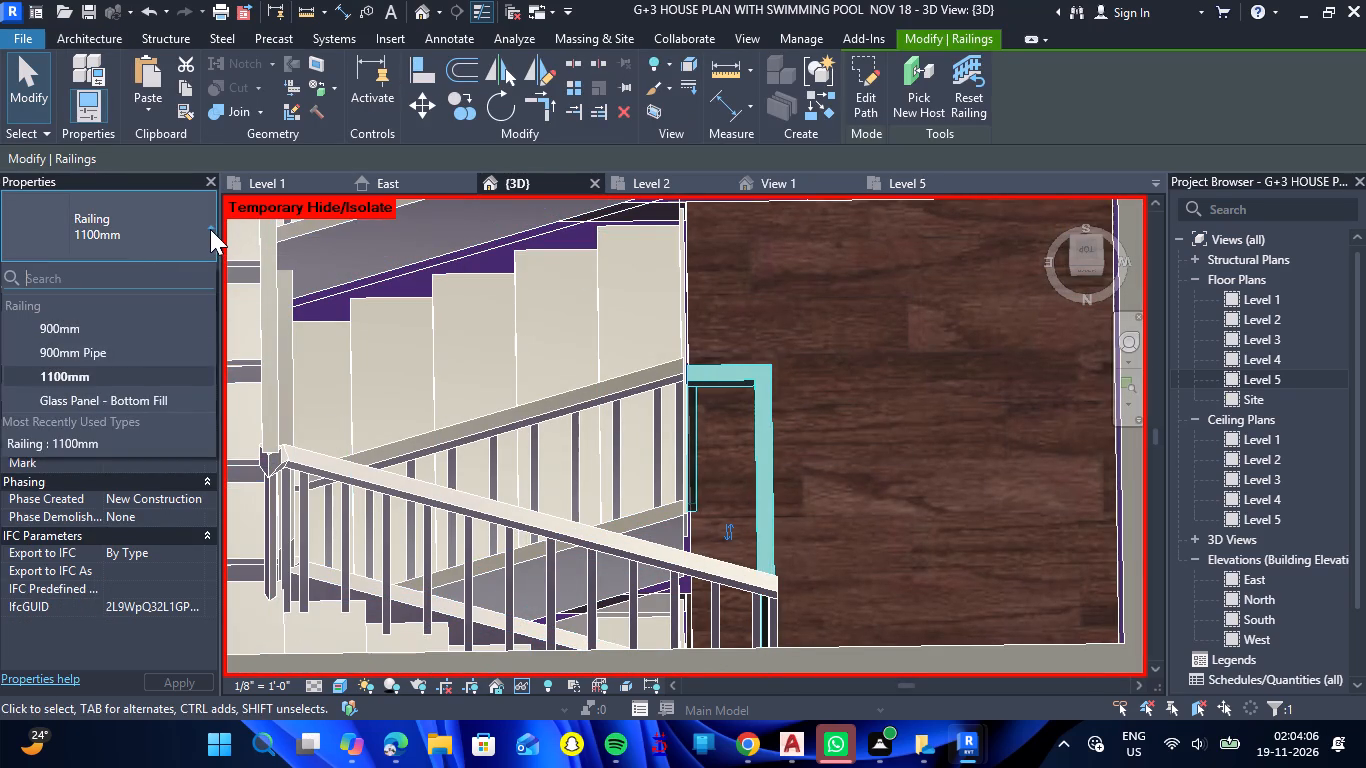
left_click(135, 398)
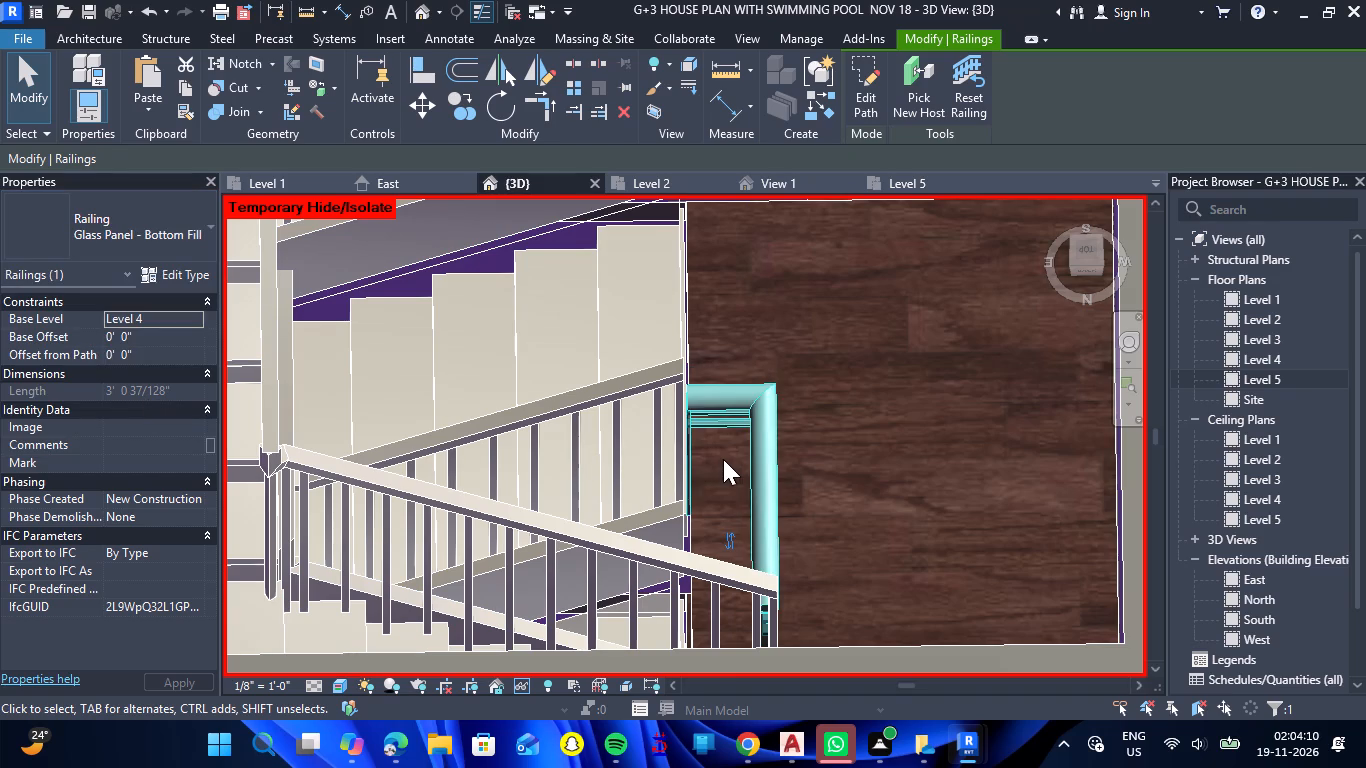
left_click(824, 444)
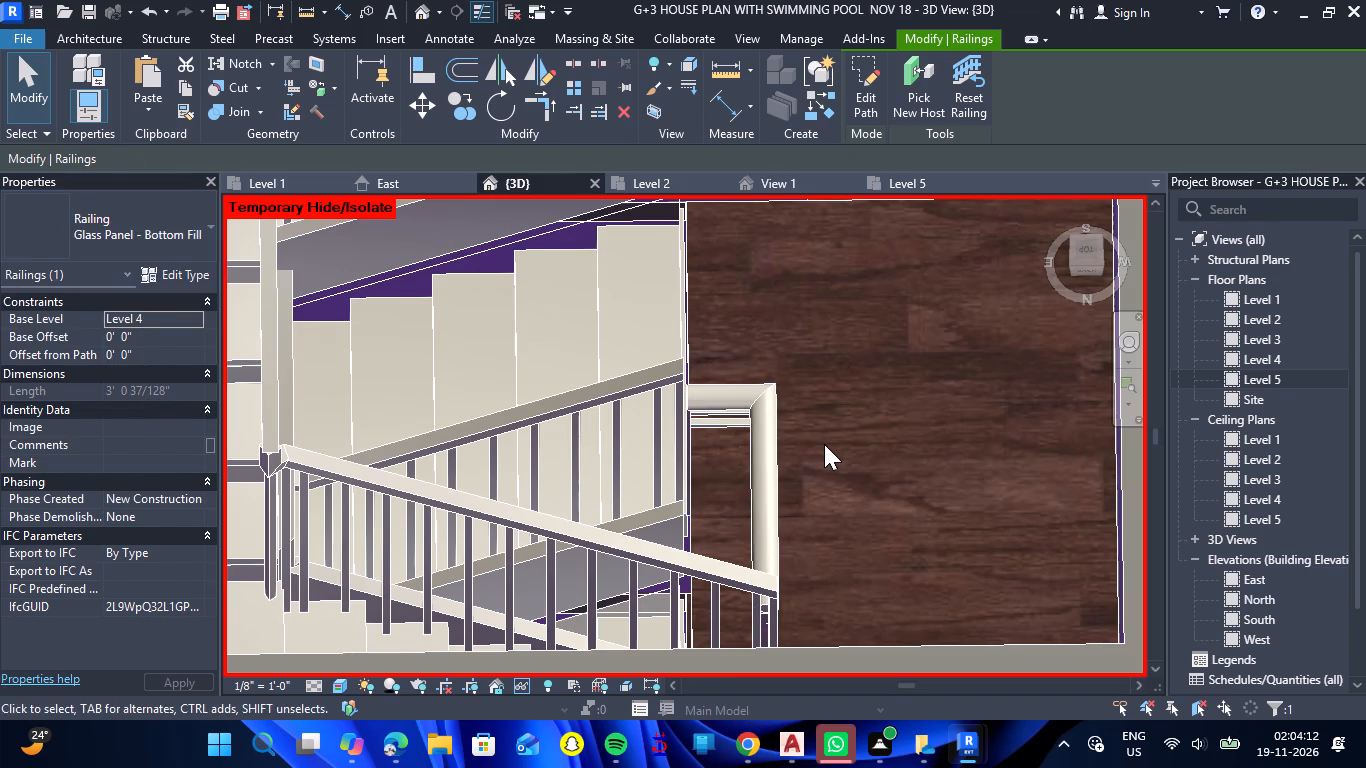
Inspect the whole building and its exposed top-floor stairwell from several sides and from directly above.
scroll(812, 430, "down", 5)
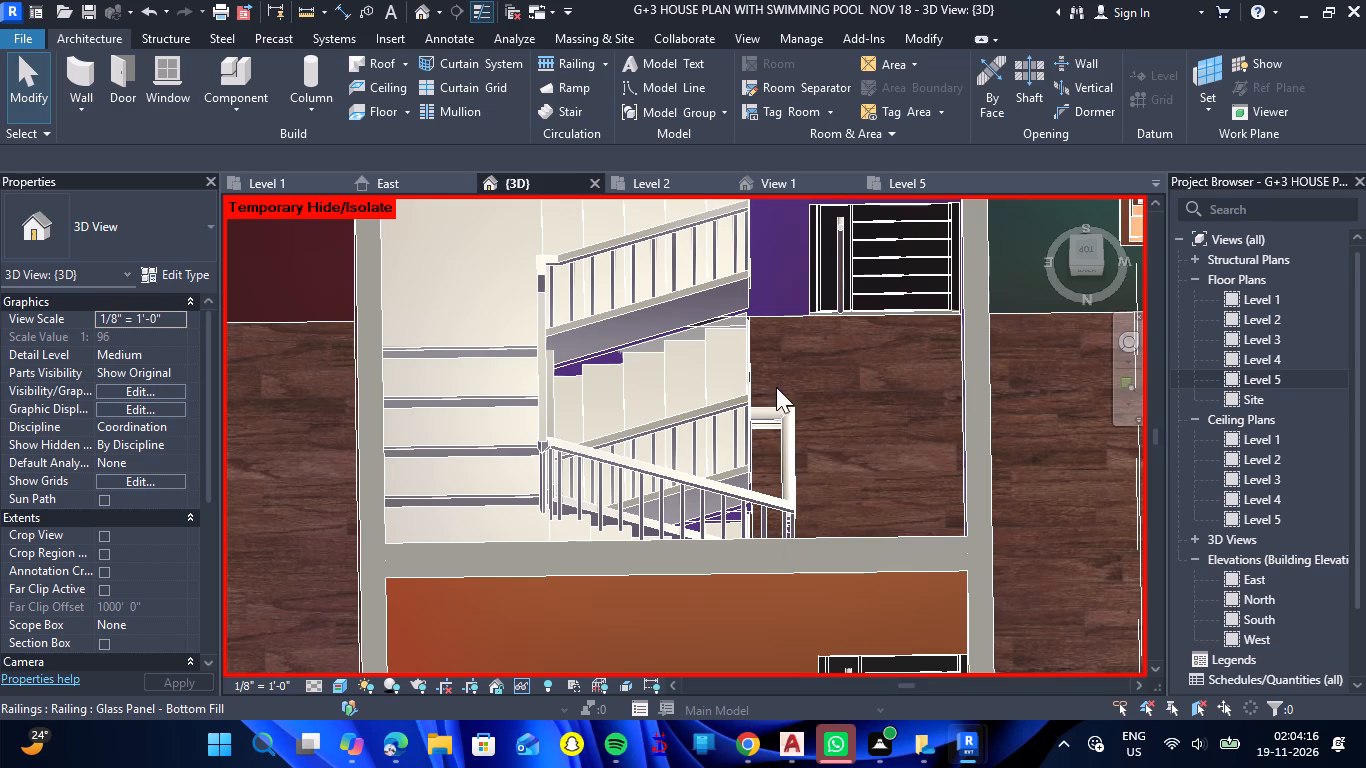
scroll(787, 363, "down", 8)
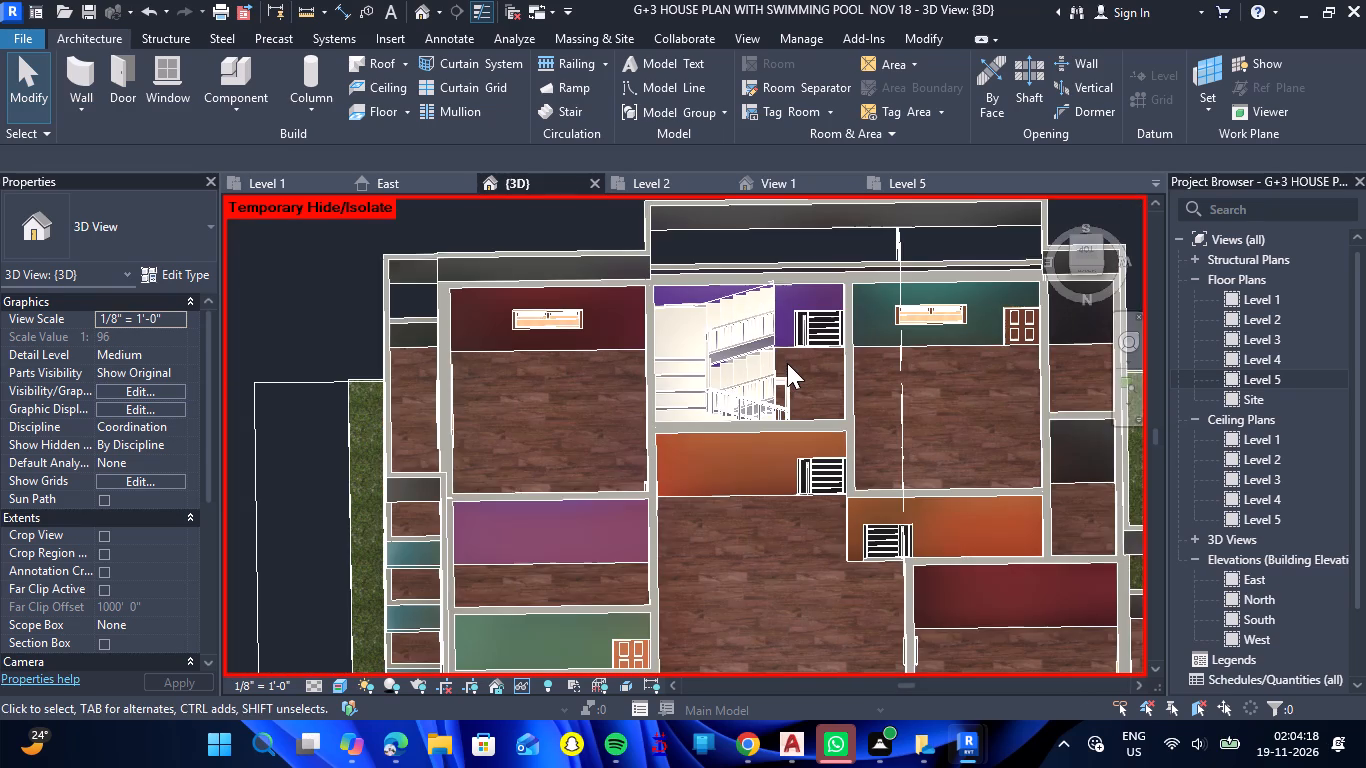
scroll(787, 363, "down", 2)
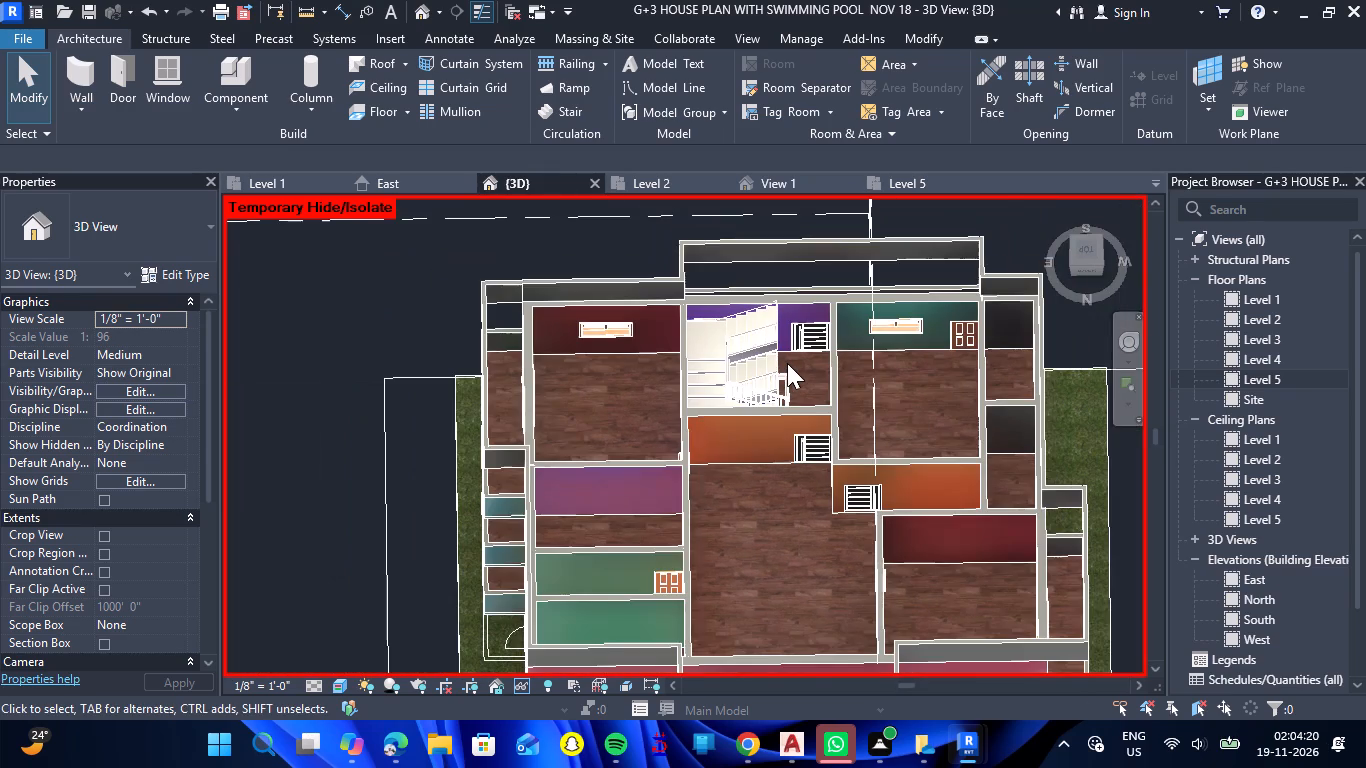
scroll(787, 363, "down", 4)
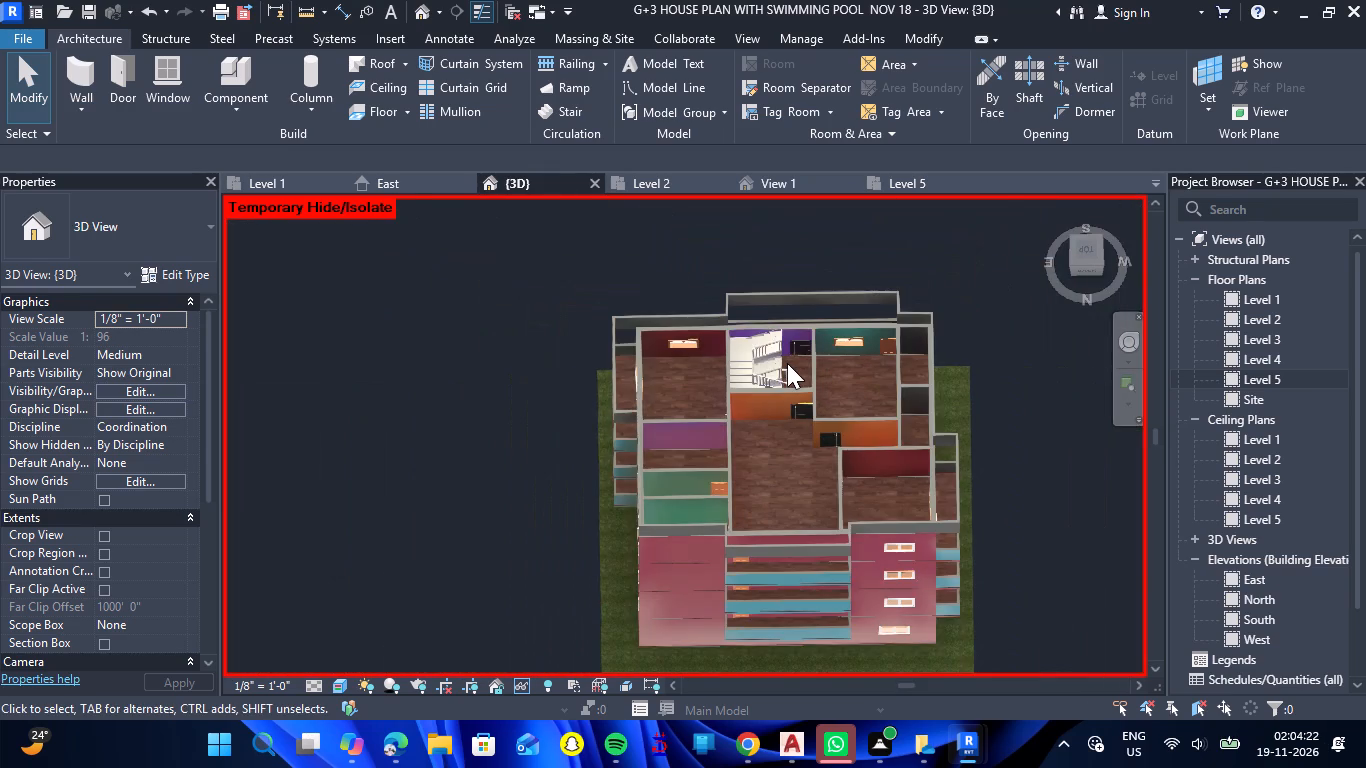
left_click_drag(1044, 482, 947, 477, "shift")
right_click_drag(1044, 482, 947, 477, "shift")
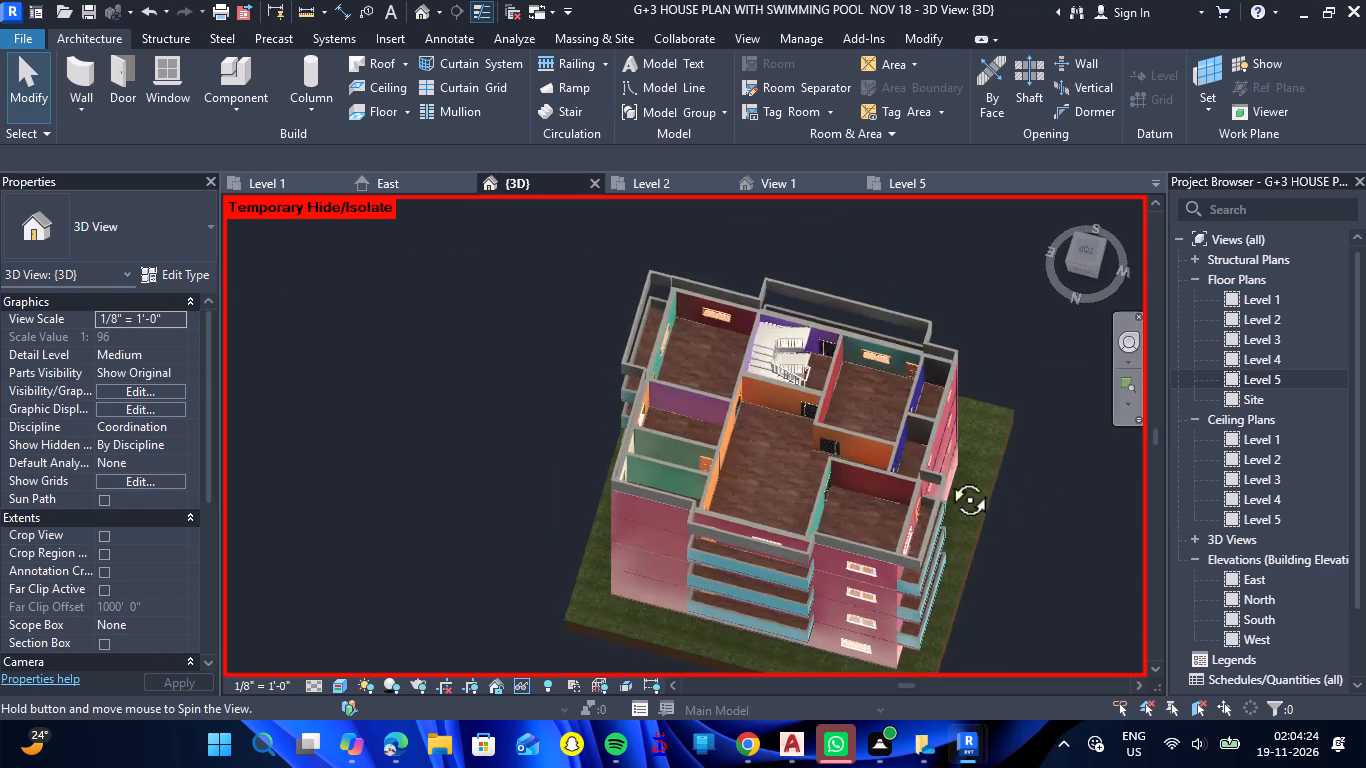
left_click_drag(947, 477, 635, 480, "shift")
right_click_drag(947, 477, 635, 480, "shift")
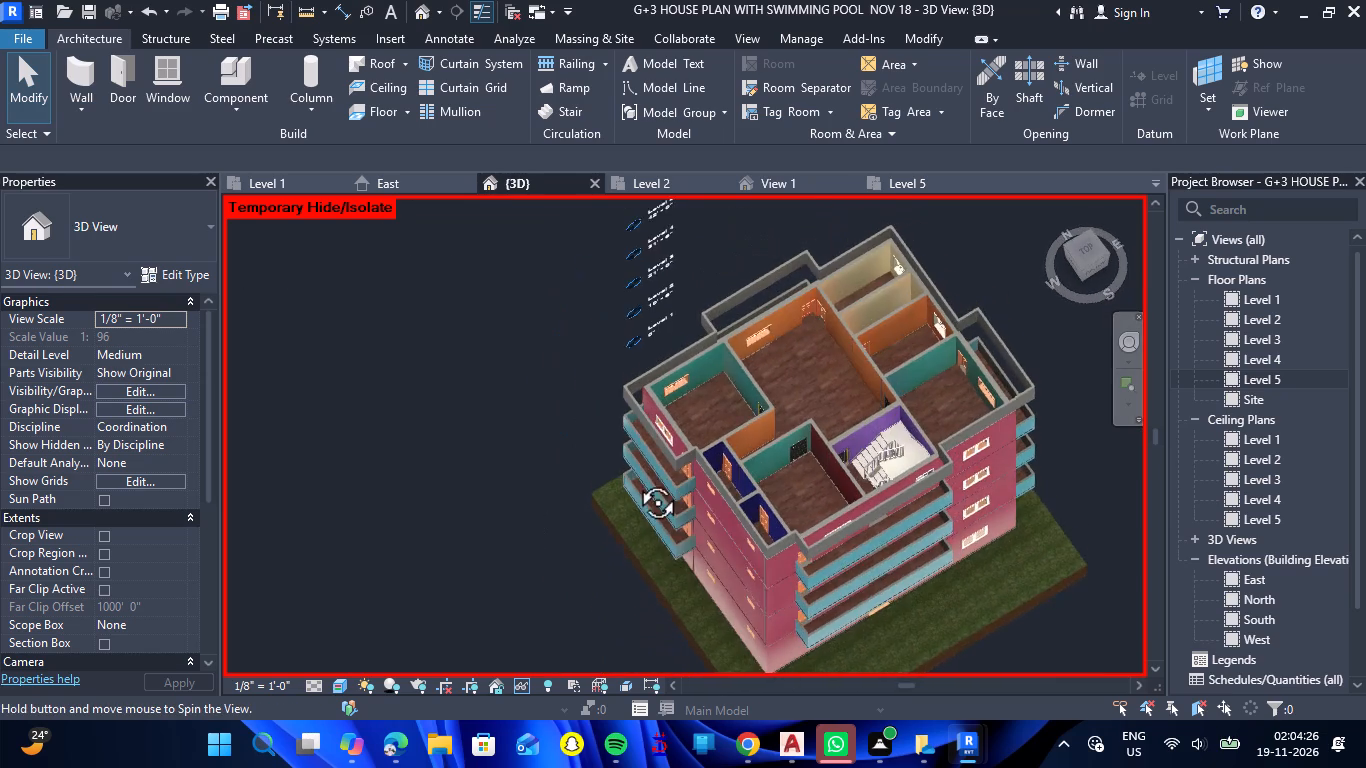
left_click_drag(635, 480, 737, 315, "shift")
right_click_drag(635, 480, 737, 315, "shift")
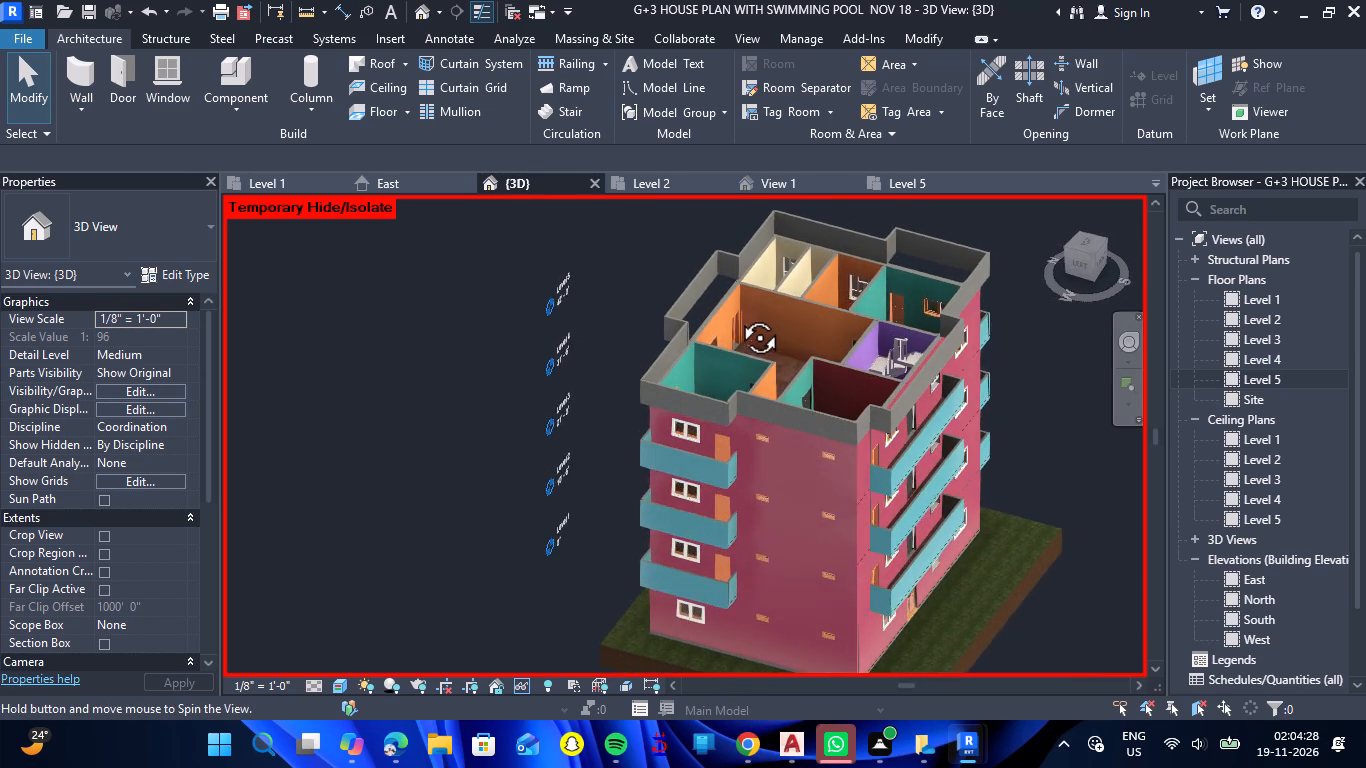
right_click_drag(737, 315, 740, 315, "shift")
left_click_drag(737, 315, 740, 315, "shift")
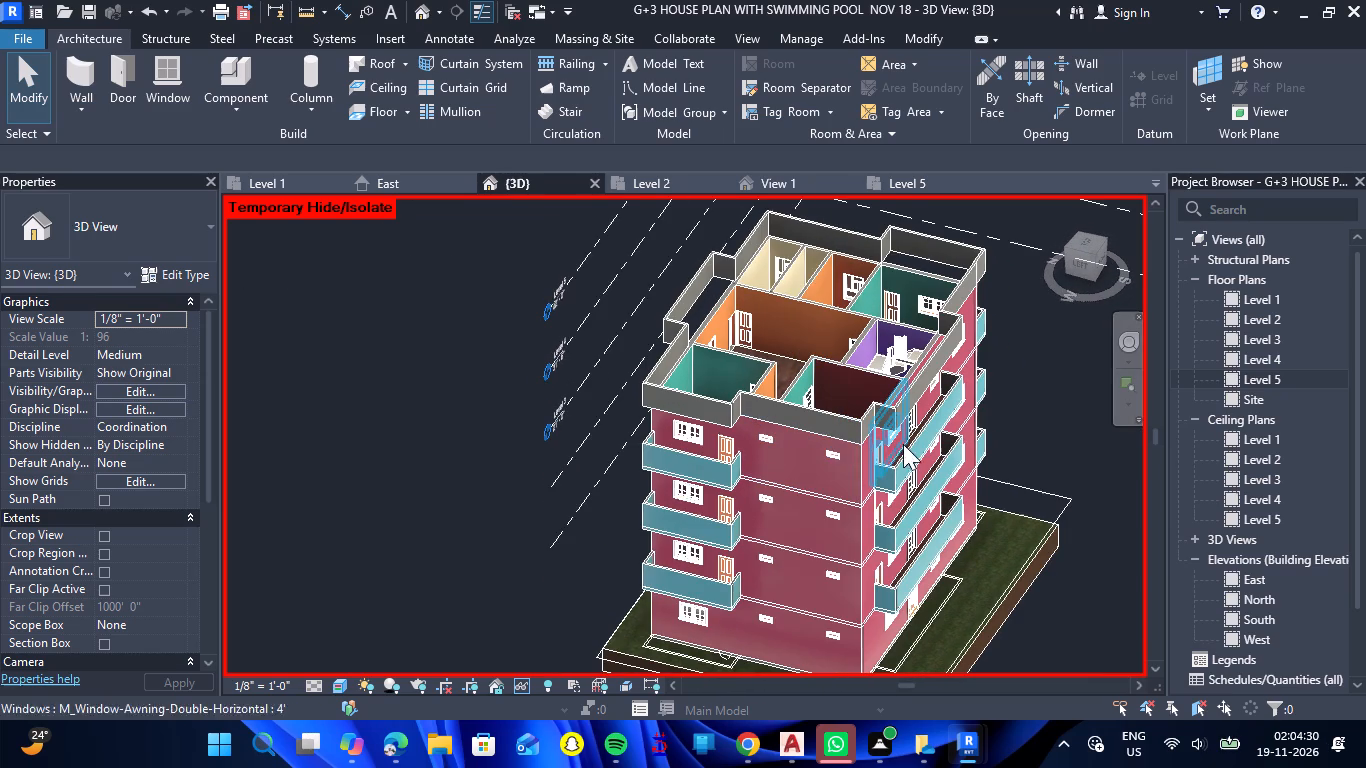
left_click_drag(419, 474, 468, 492)
right_click_drag(418, 474, 468, 492, "shift")
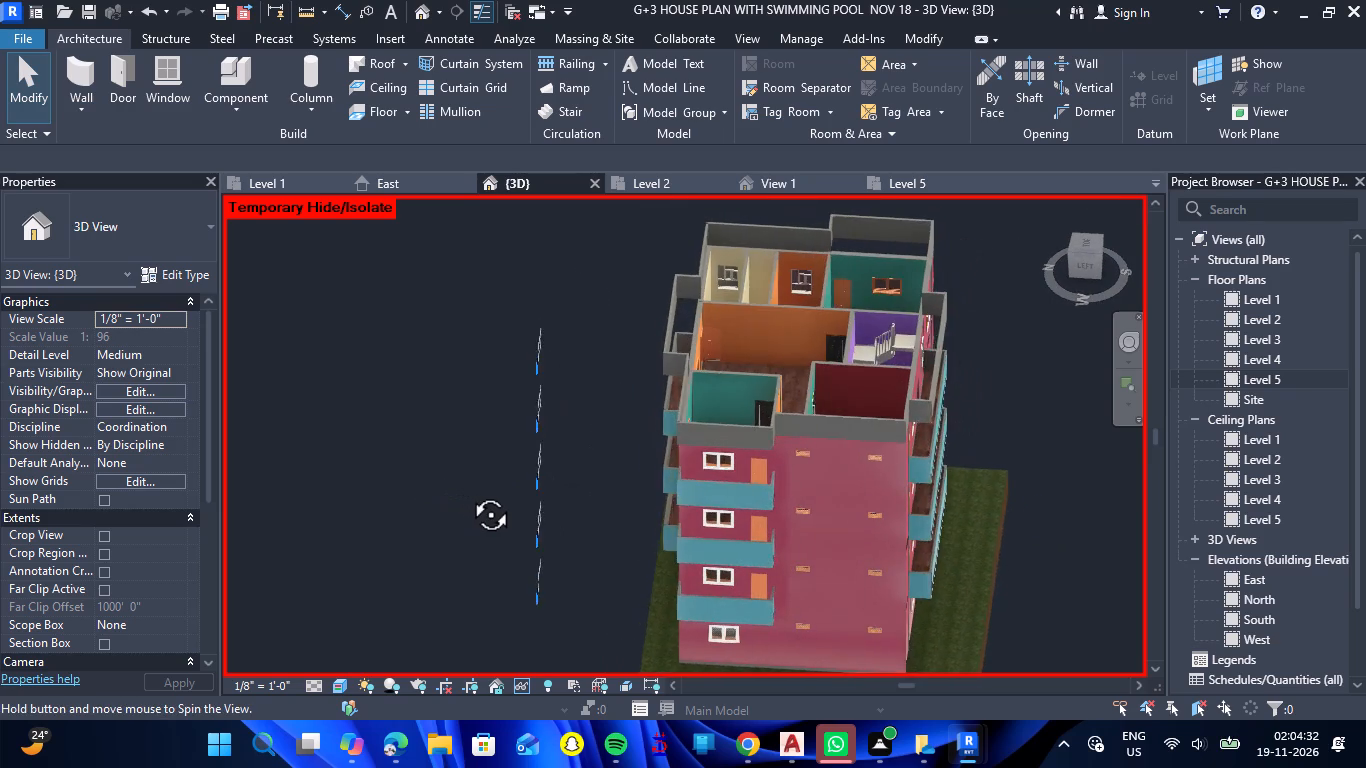
left_click_drag(468, 492, 267, 432)
right_click_drag(468, 492, 267, 432, "shift")
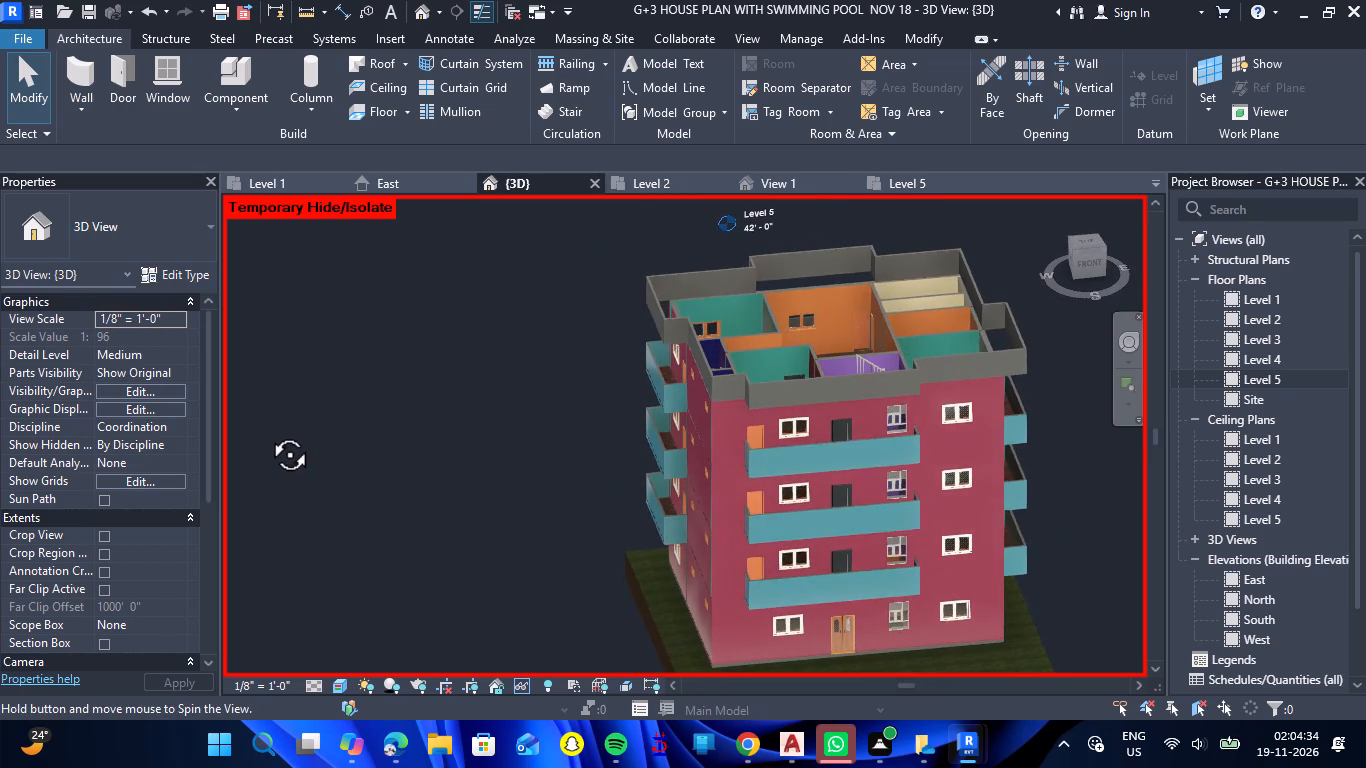
right_click_drag(267, 432, 267, 431, "shift")
left_click_drag(267, 432, 267, 431)
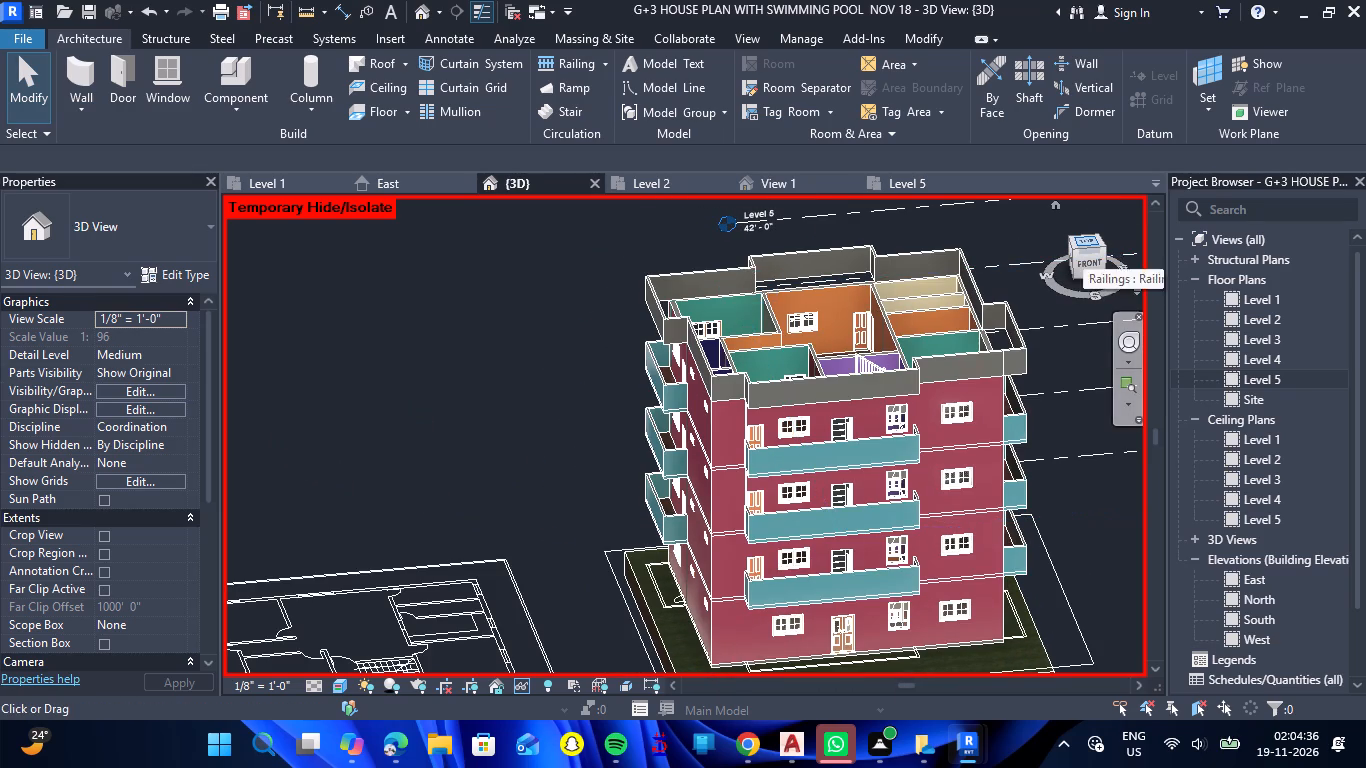
left_click(1083, 242)
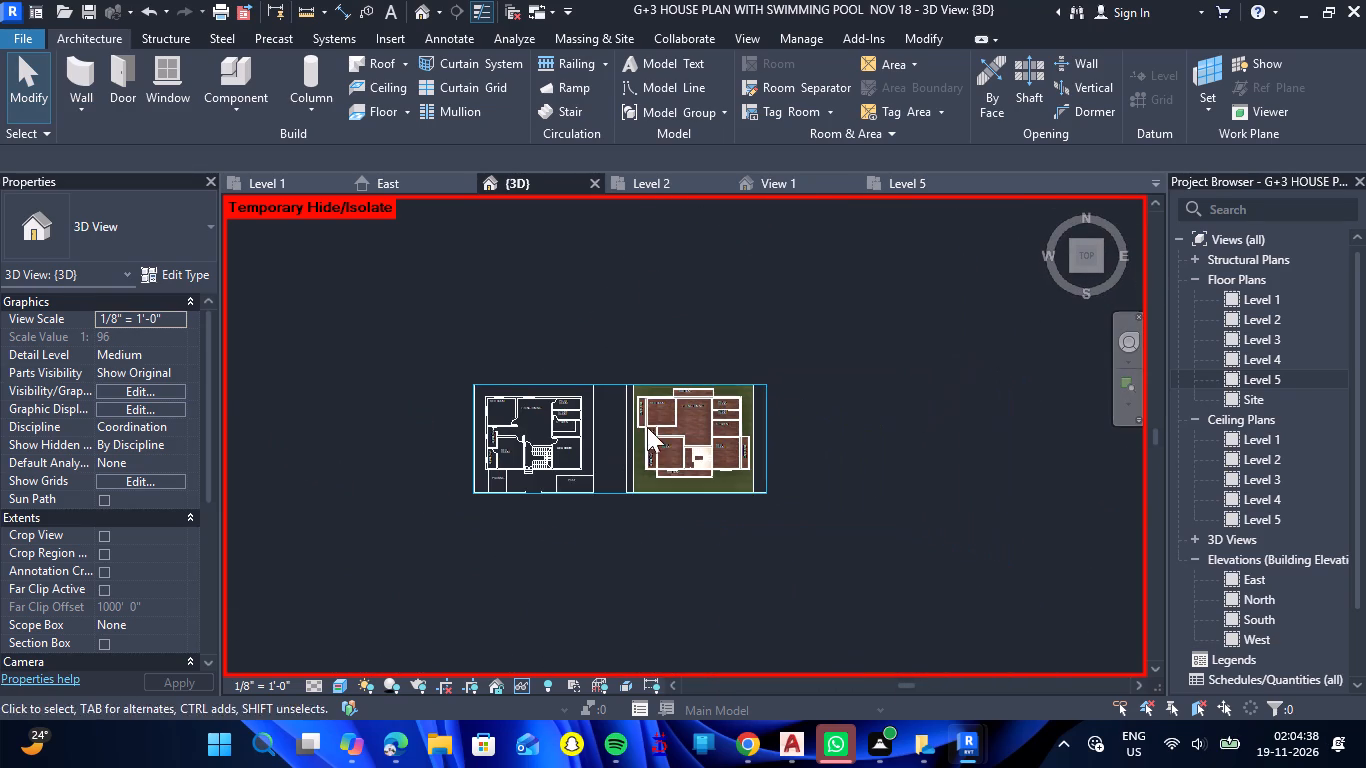
Turn on the 3D view's section box and pull its west face inward to cut the building through the stairwell.
scroll(161, 437, "down", 4)
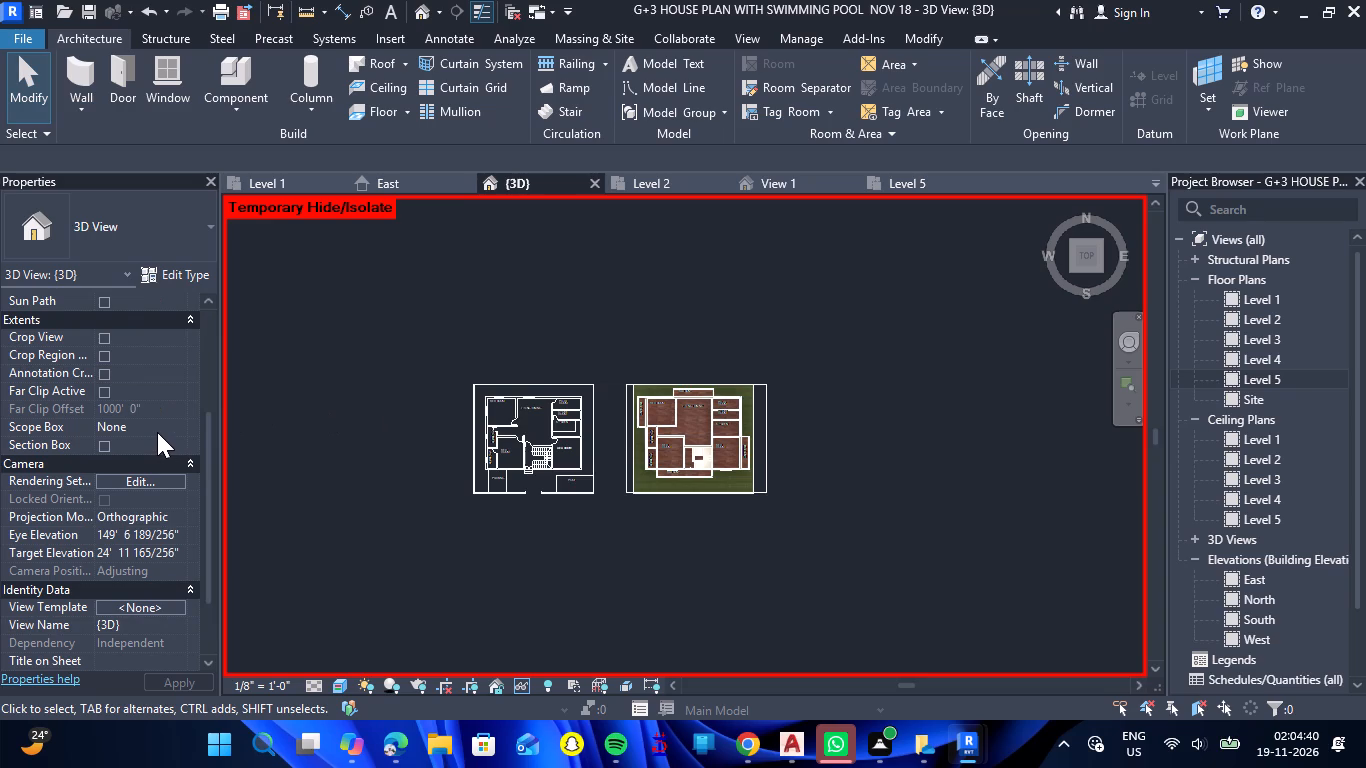
left_click(110, 444)
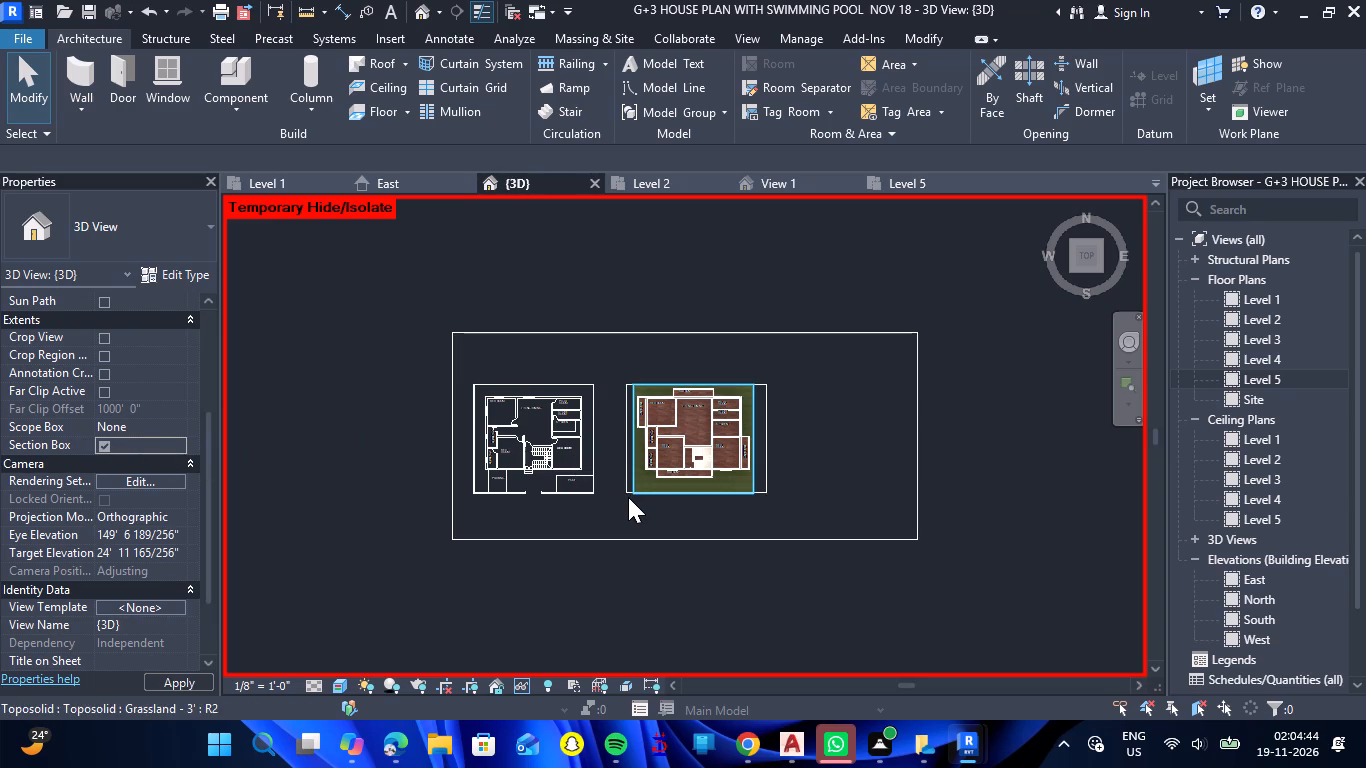
scroll(633, 501, "up", 4)
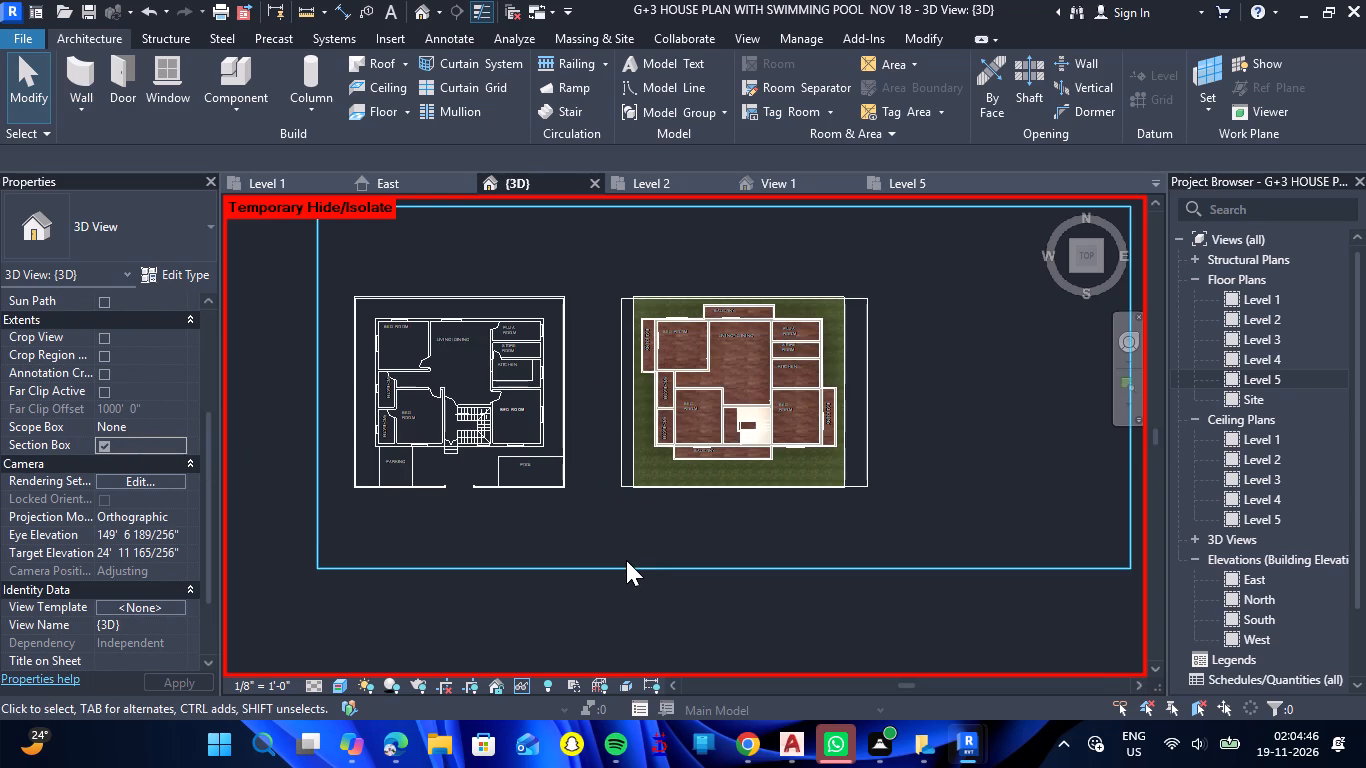
left_click(322, 485)
left_click_drag(321, 387, 465, 405)
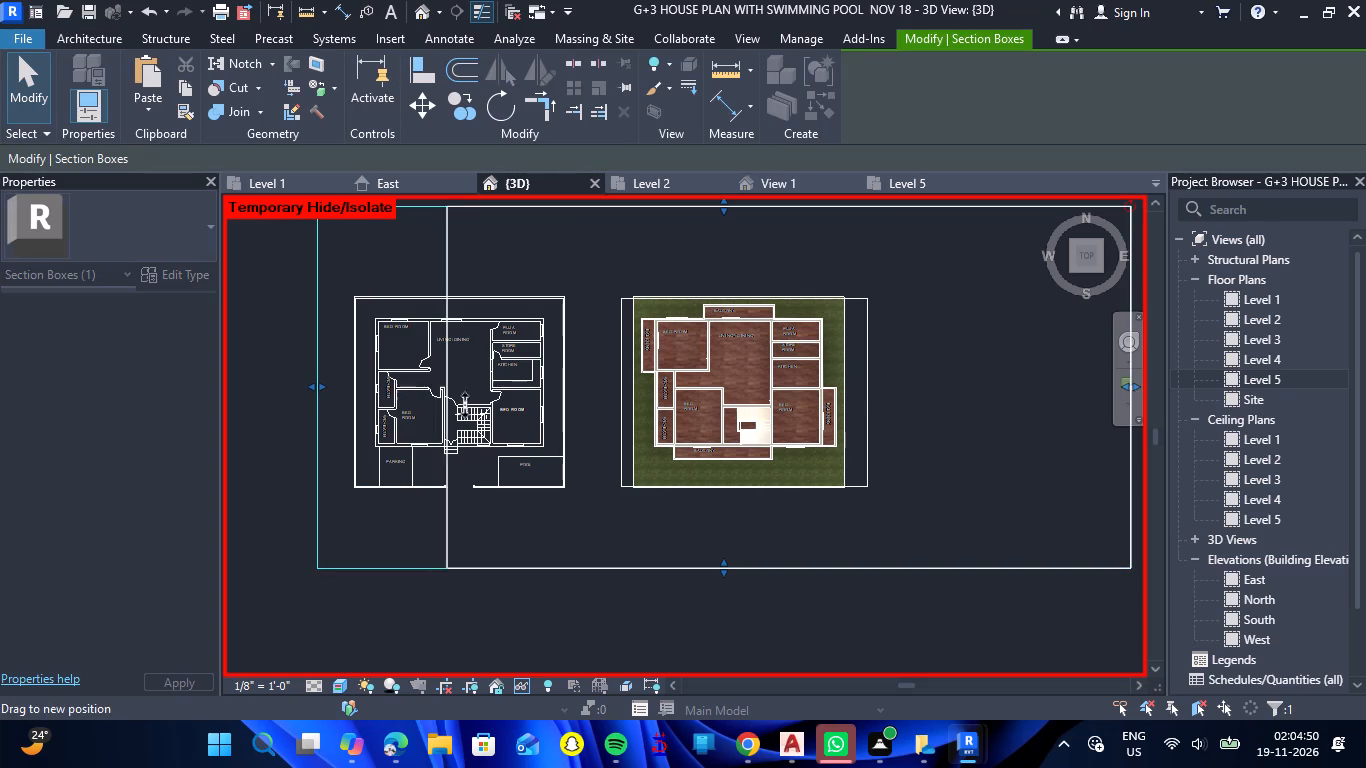
left_click_drag(465, 405, 735, 463)
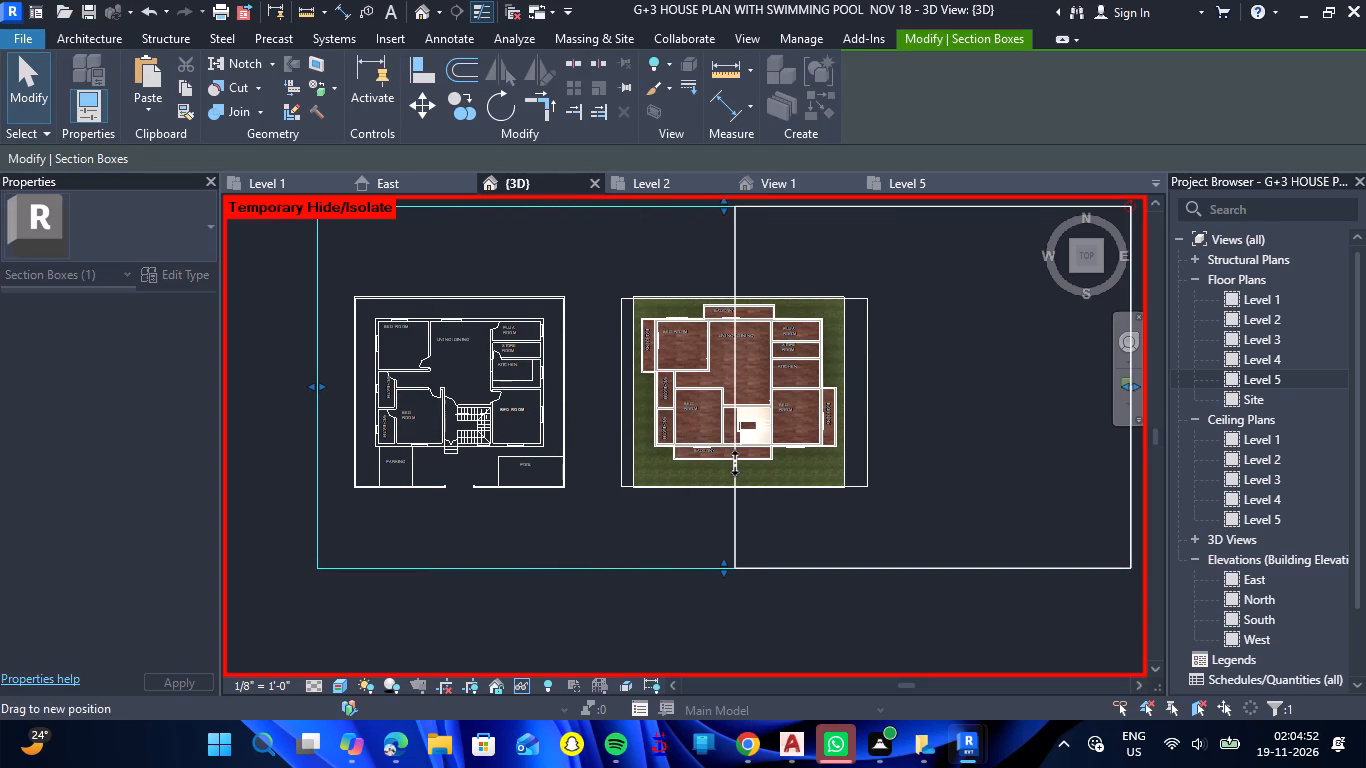
left_click_drag(735, 463, 732, 463)
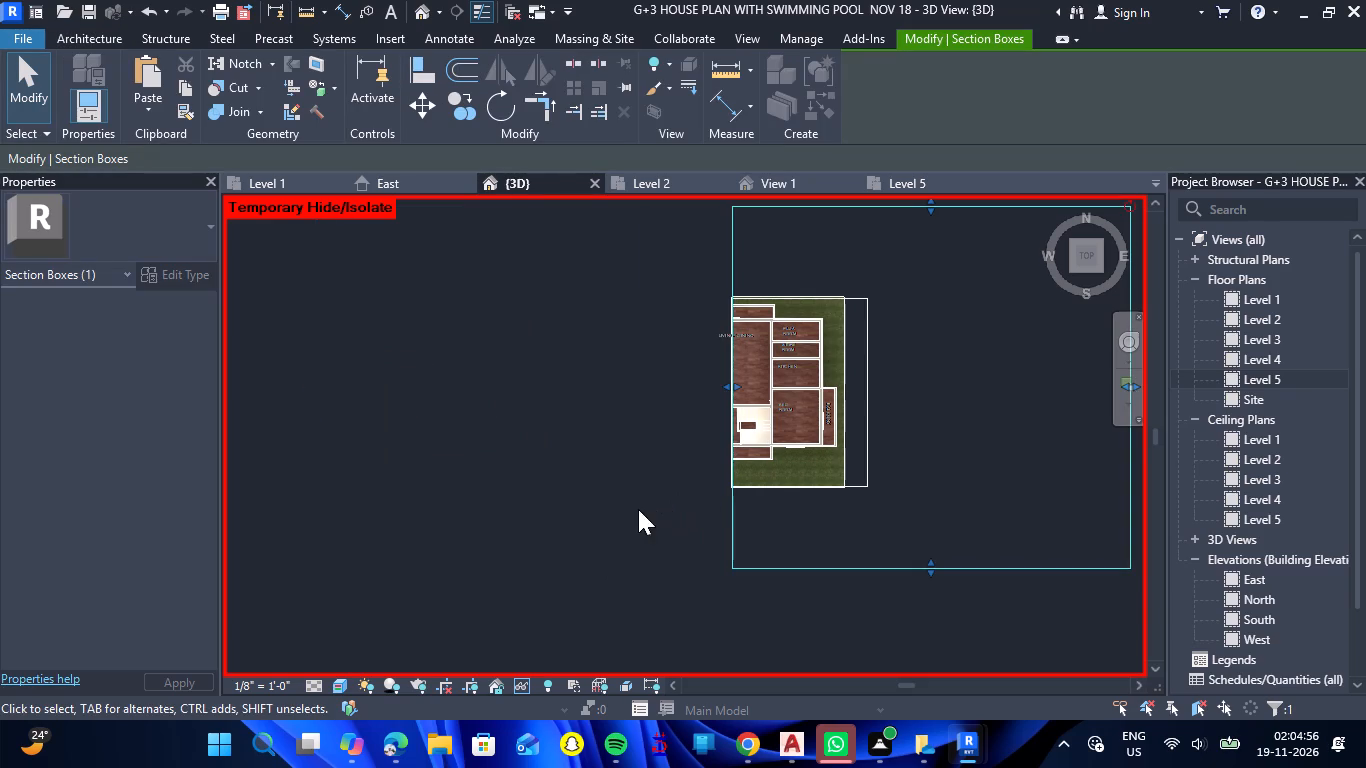
scroll(608, 525, "down", 1)
left_click_drag(640, 592, 706, 445, "shift")
right_click_drag(640, 592, 706, 445, "shift")
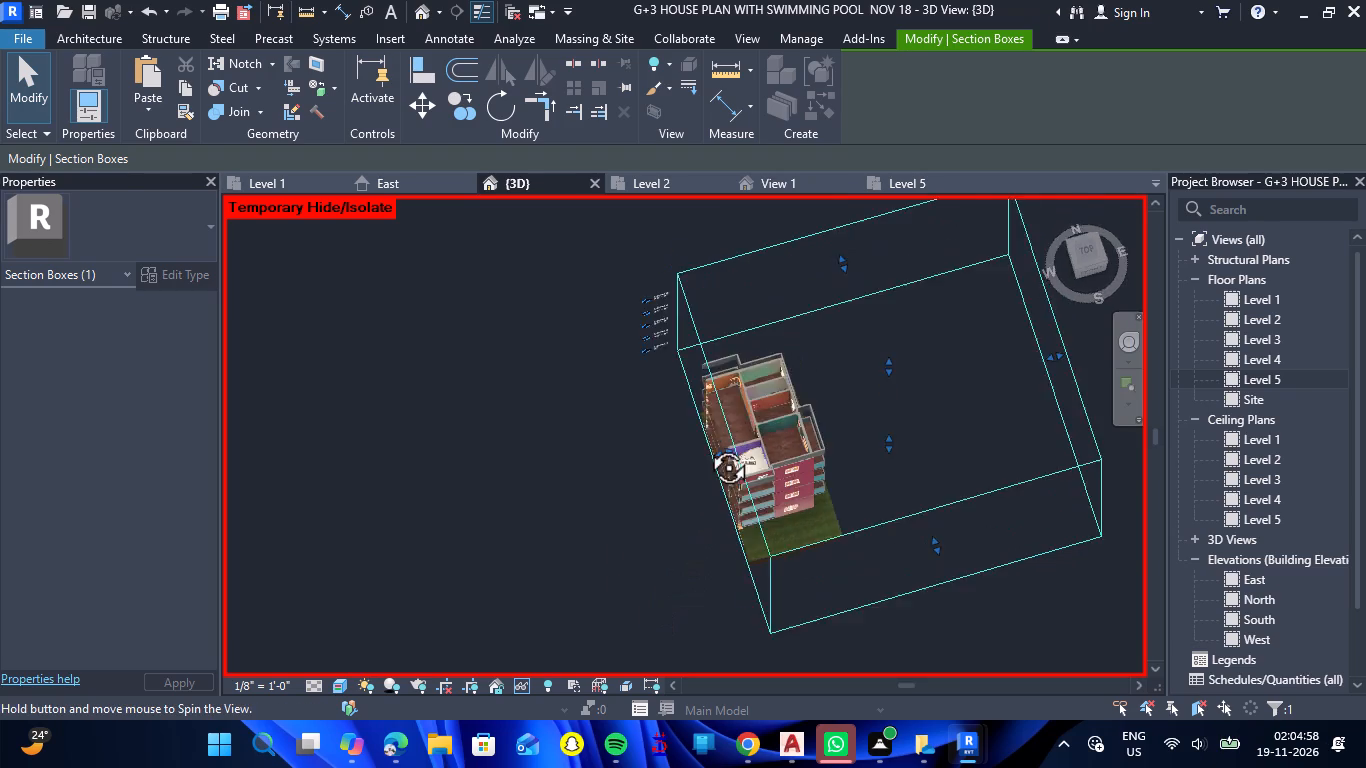
left_click_drag(706, 445, 878, 292, "shift")
right_click_drag(706, 445, 878, 292, "shift")
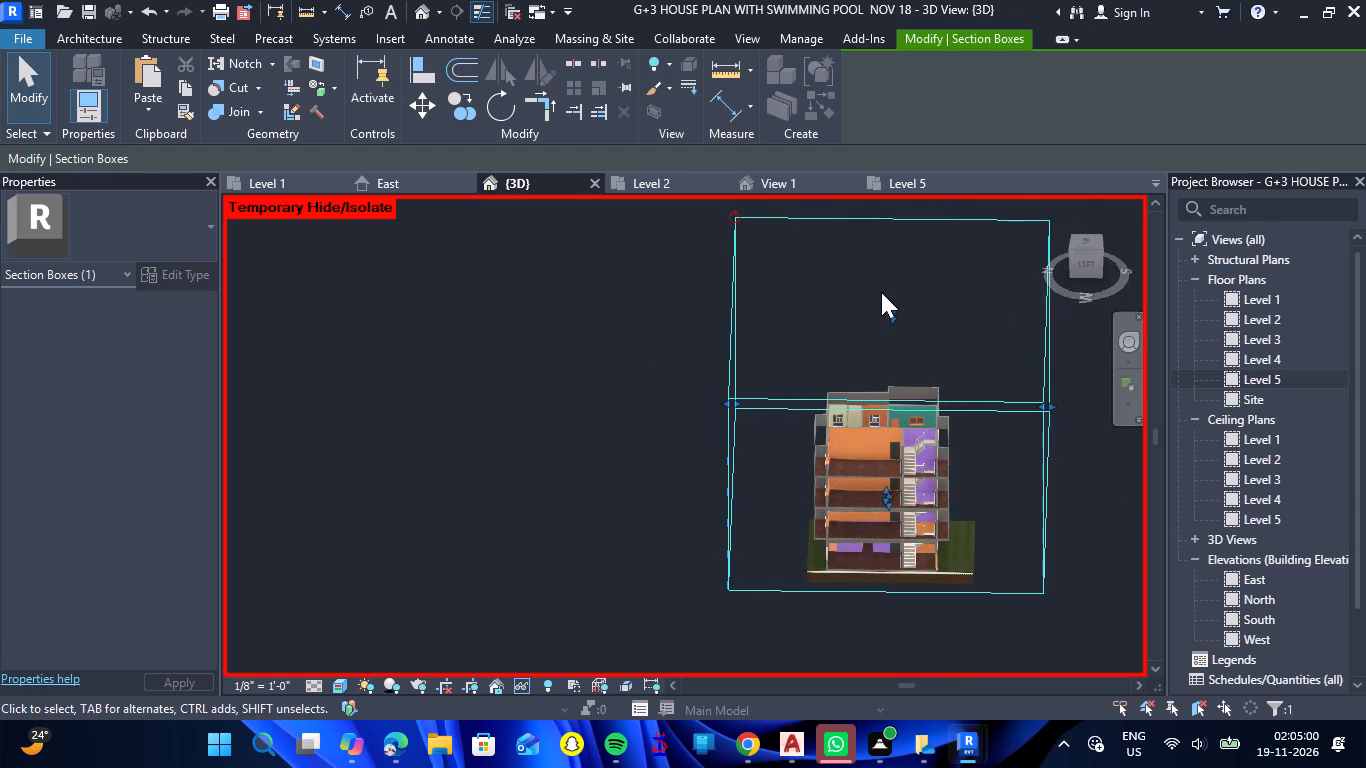
key("Escape")
Examine the sectioned stairwell from the side, checking the stair flights and railings on each floor.
scroll(943, 553, "up", 5)
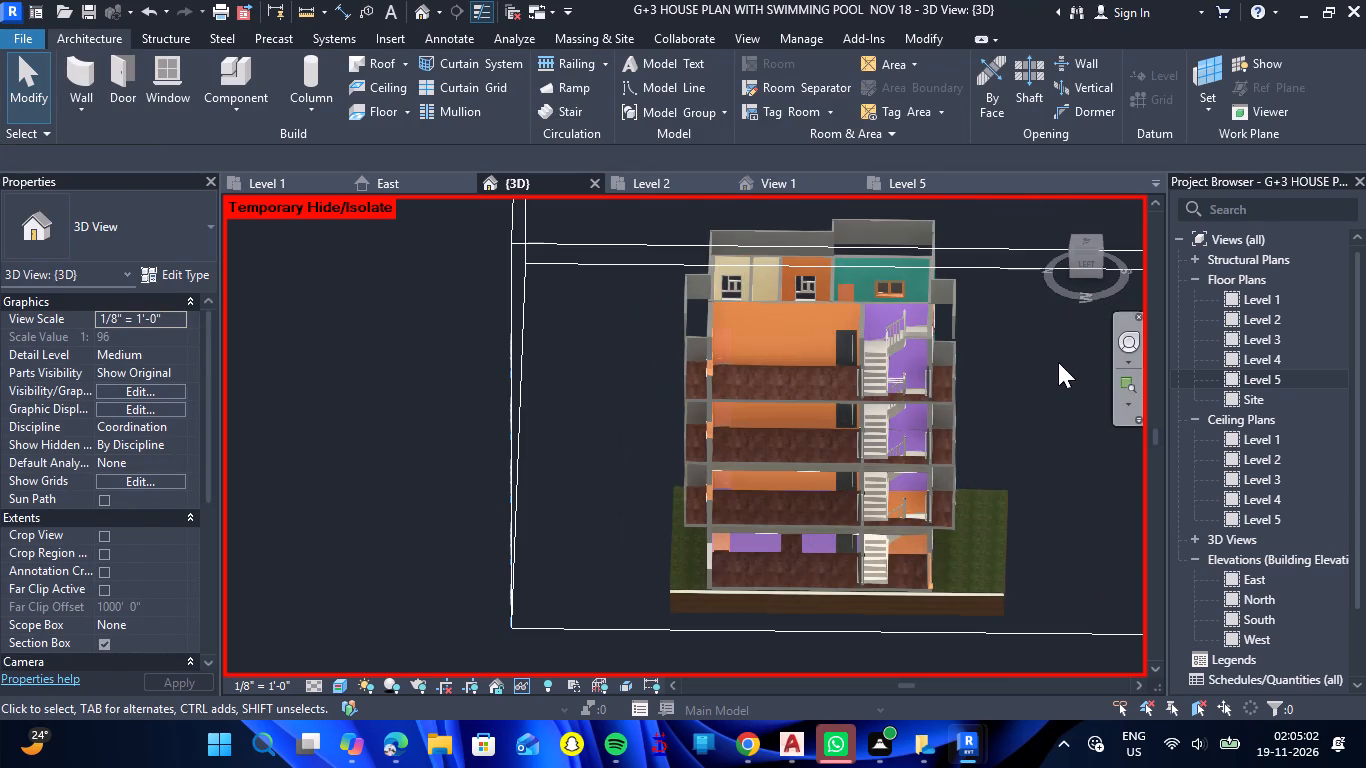
left_click(1089, 270)
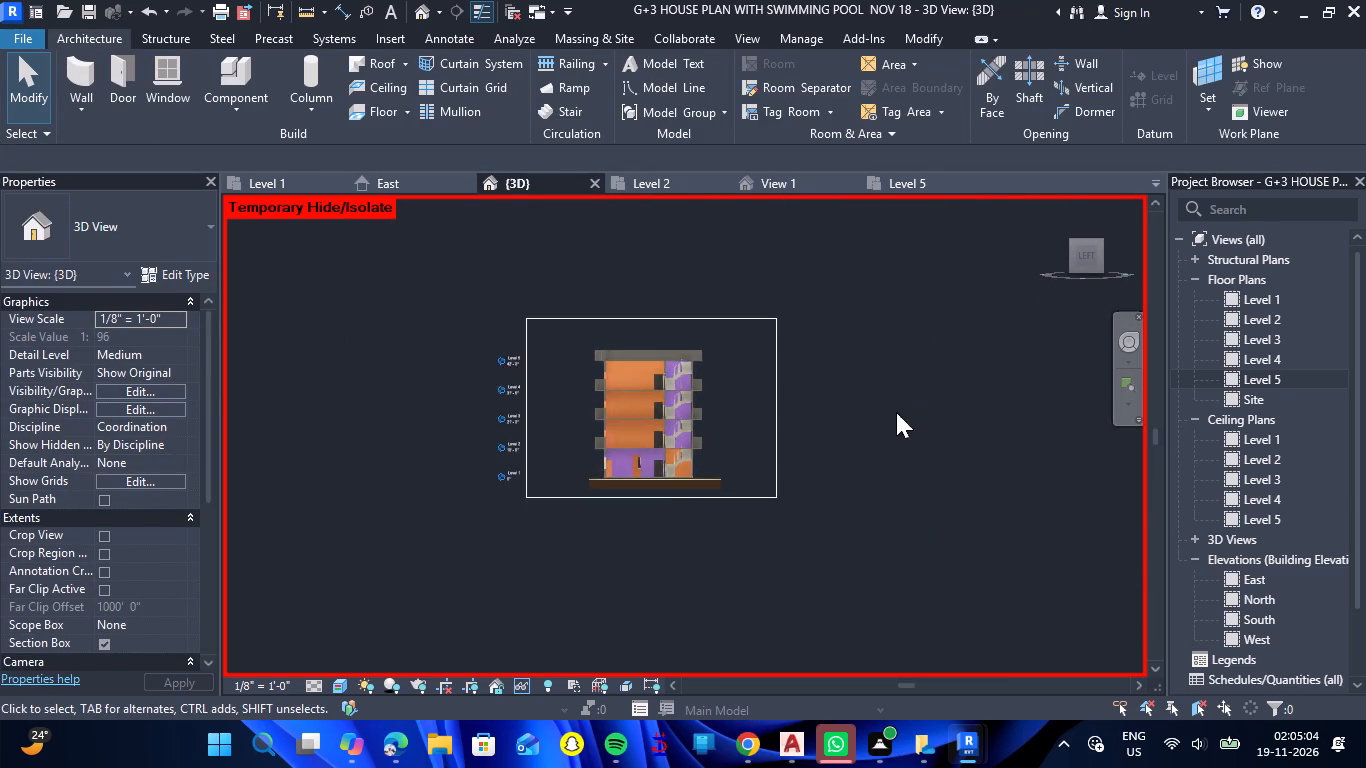
scroll(718, 495, "up", 12)
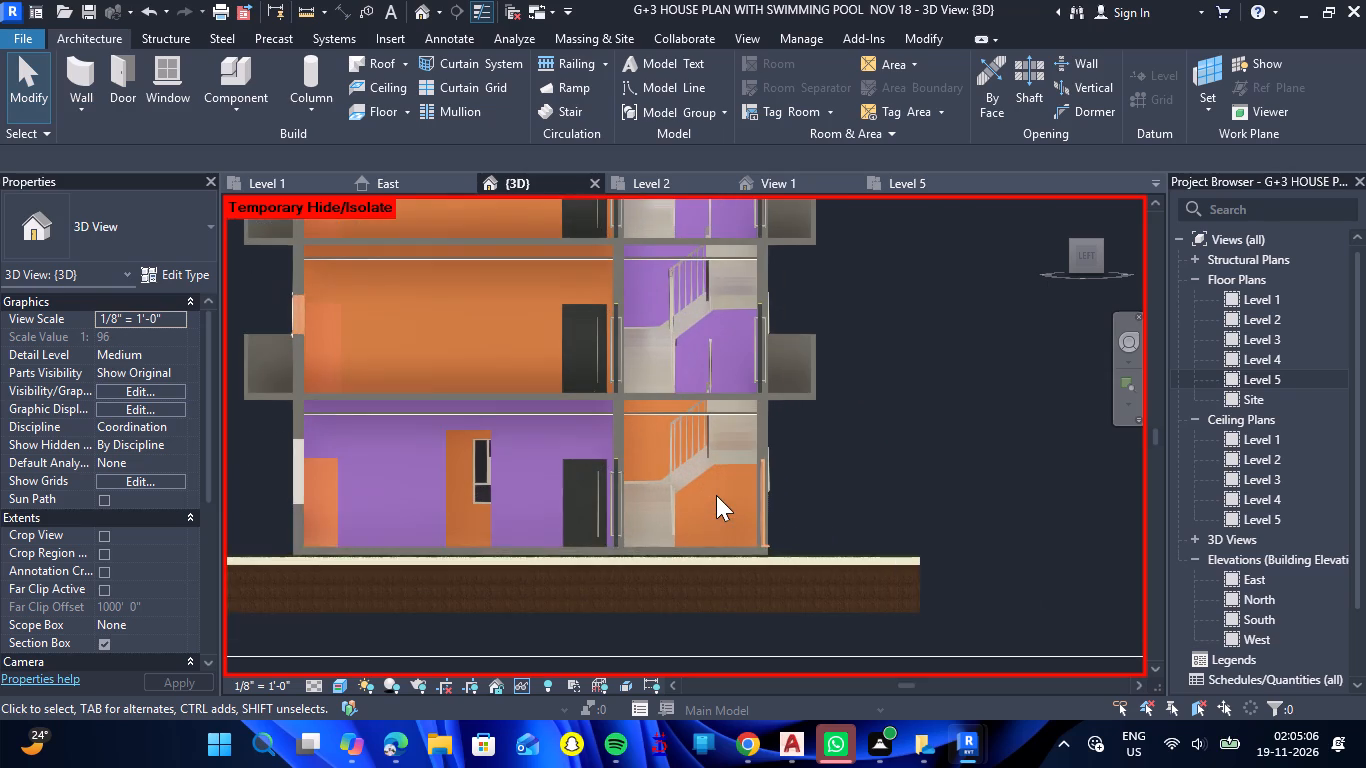
scroll(716, 495, "up", 2)
scroll(693, 289, "up", 2)
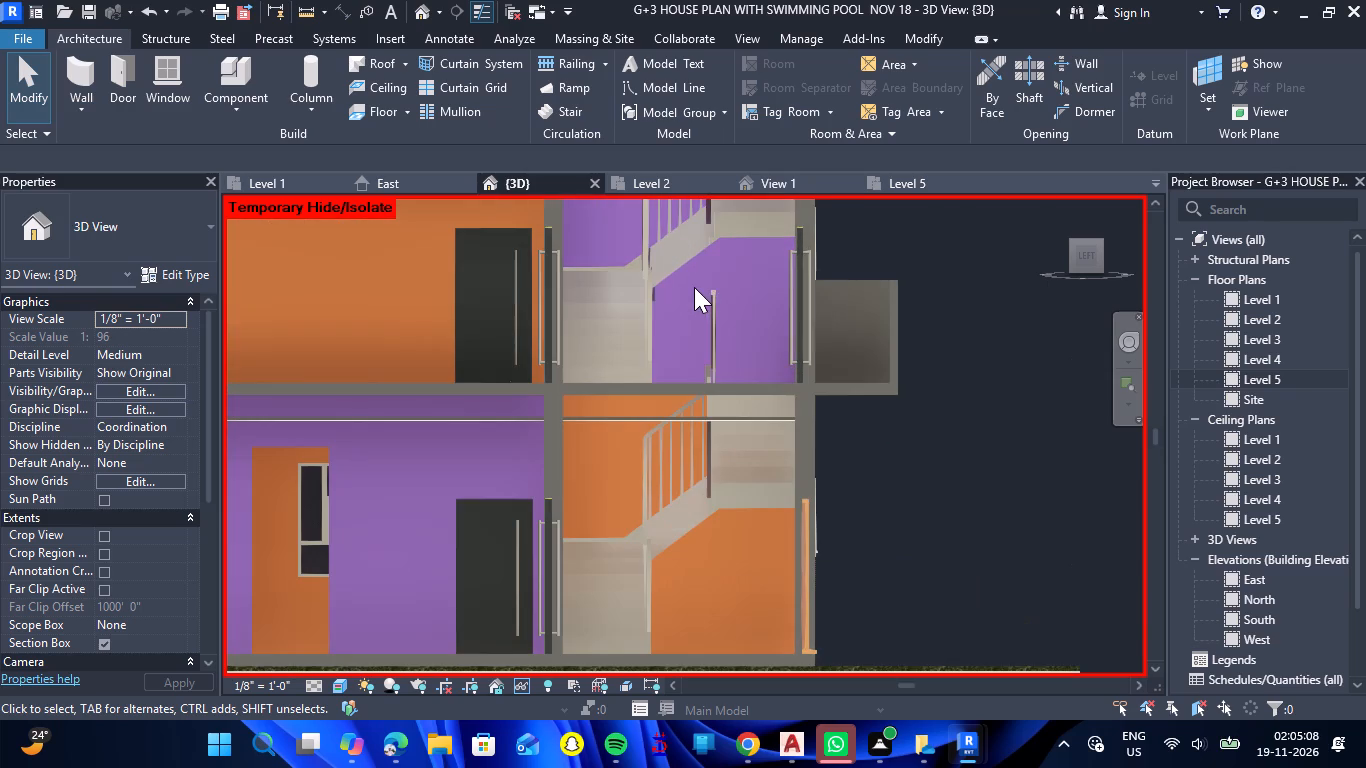
scroll(691, 272, "up", 2)
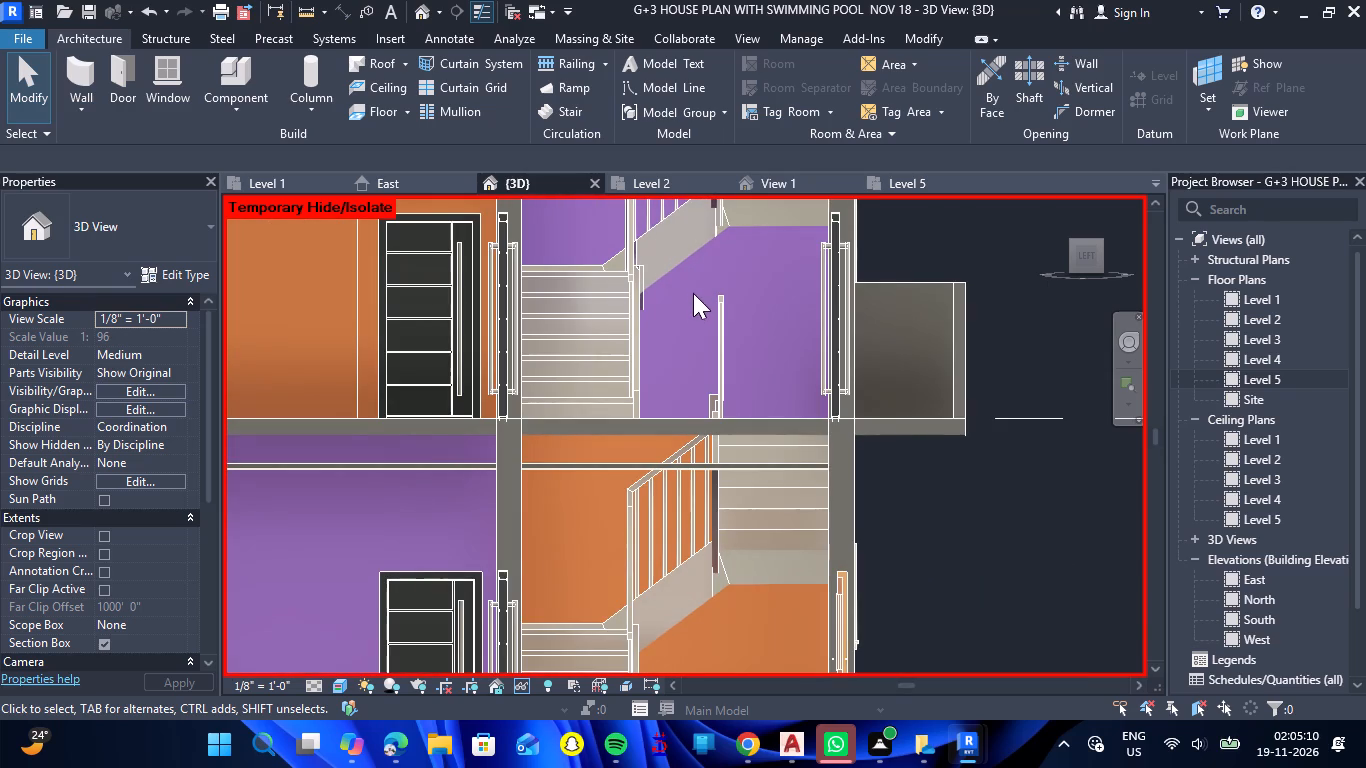
left_click_drag(687, 335, 692, 411, "shift")
right_click_drag(687, 335, 693, 411, "shift")
scroll(707, 367, "down", 7)
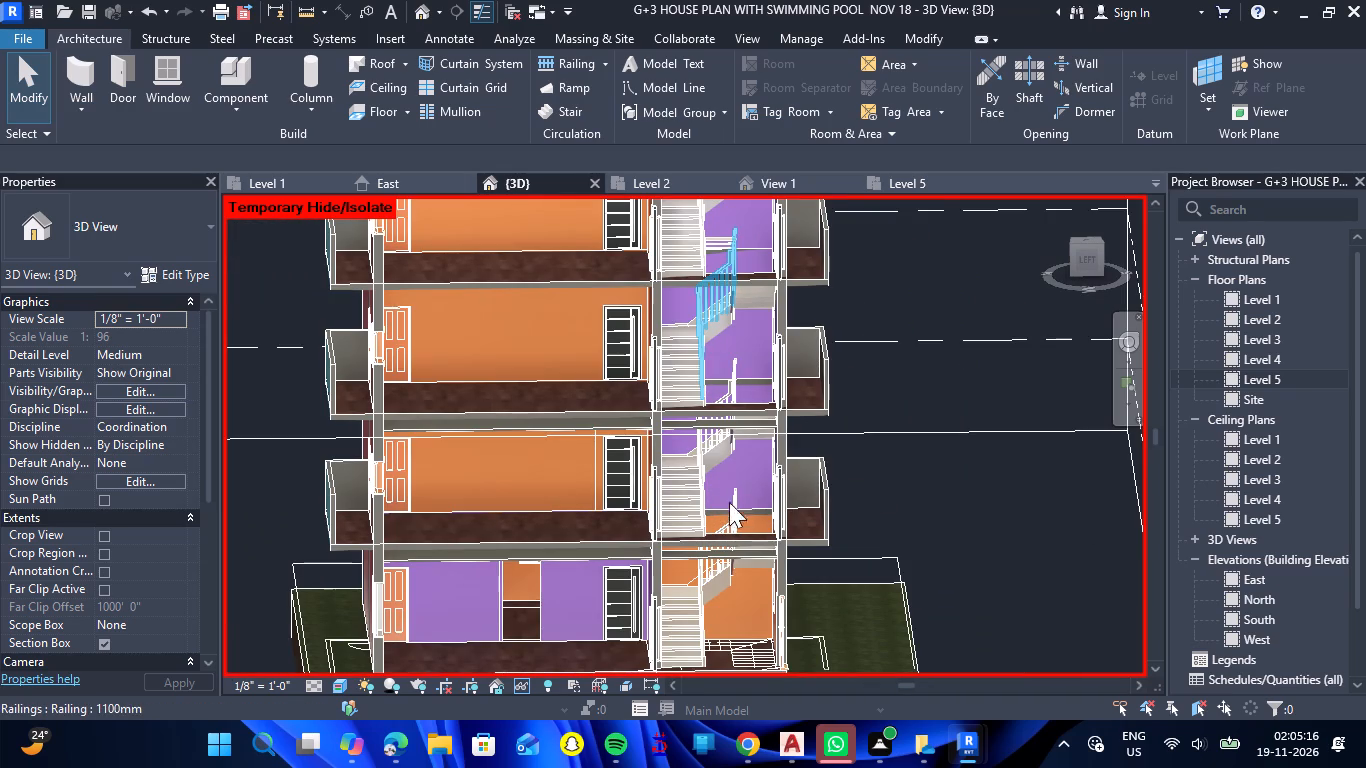
Sketch an L-shaped 1100mm railing path along the Level 2 stairwell's open edge, with segments of about 11 1/2" and 2'-4 1/2".
scroll(734, 532, "up", 6)
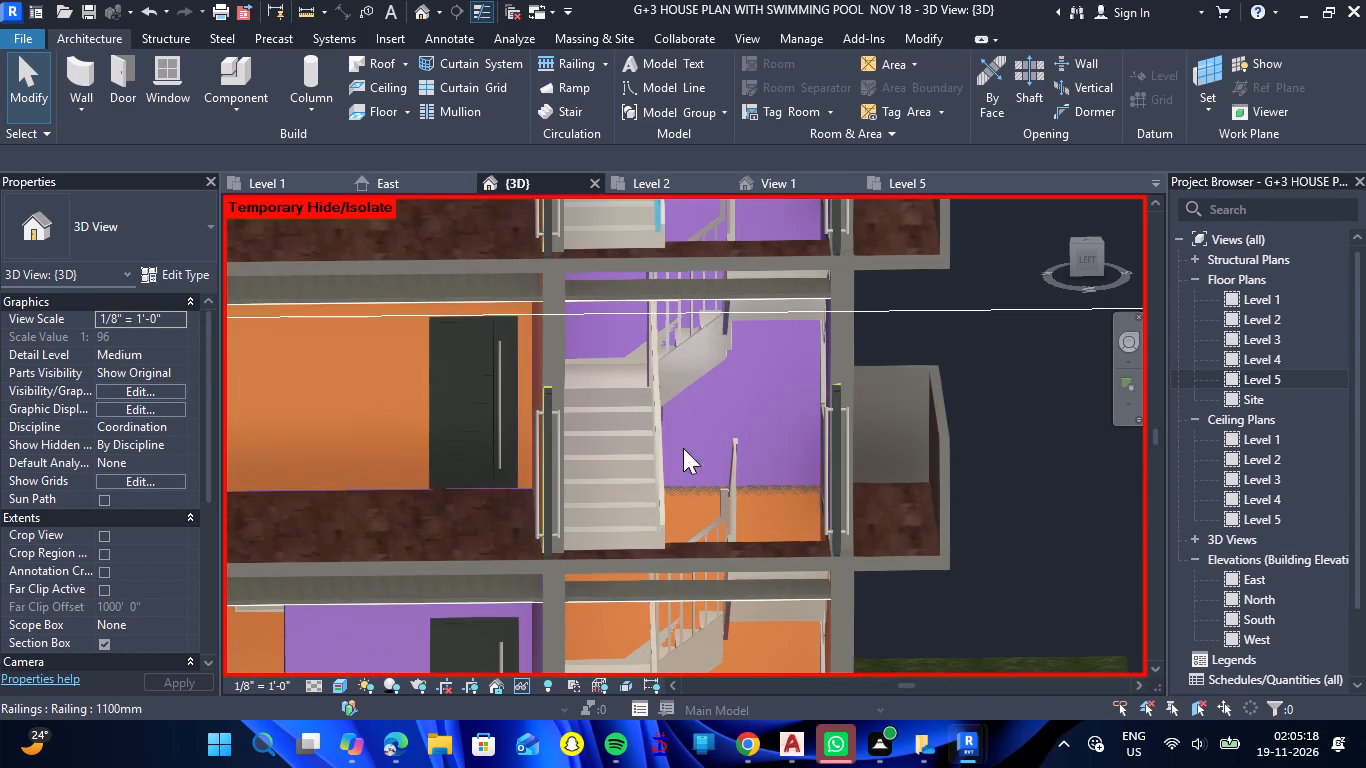
left_click(565, 62)
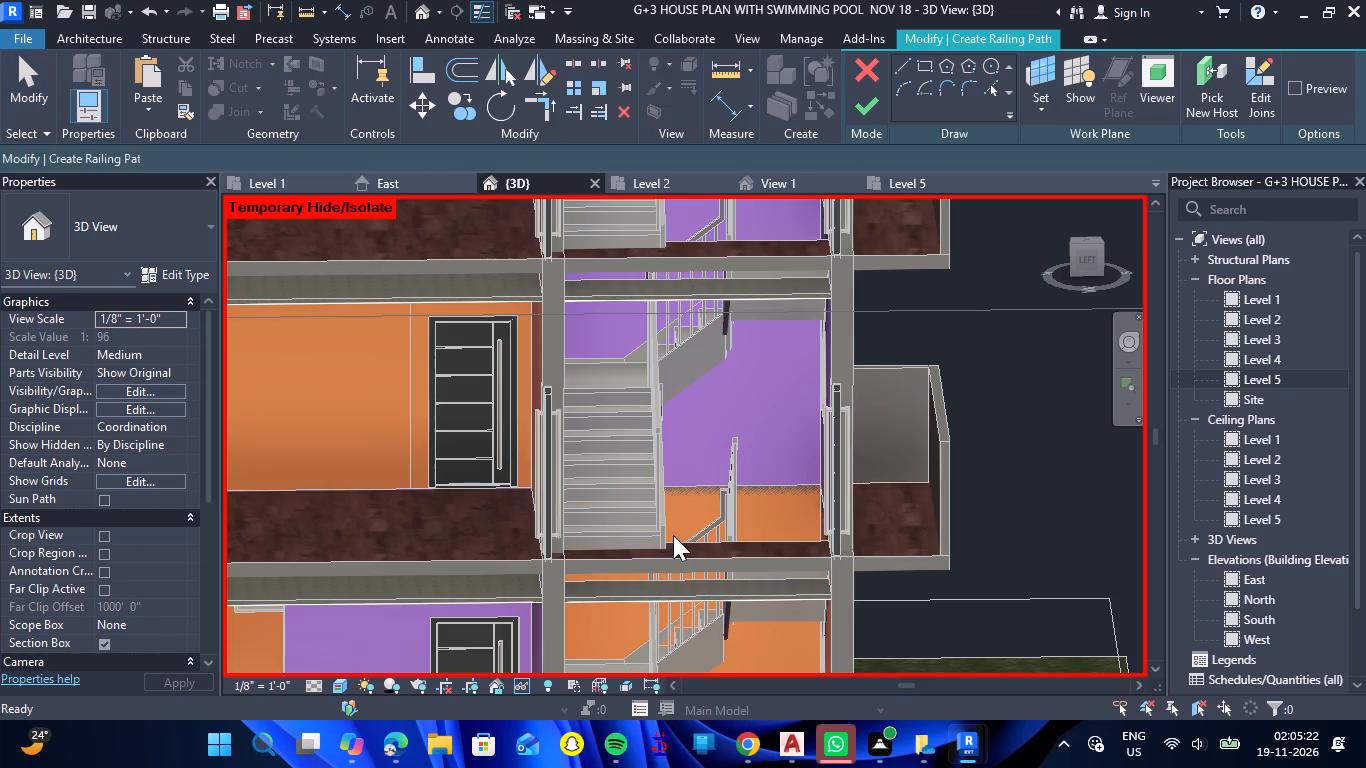
scroll(671, 543, "up", 14)
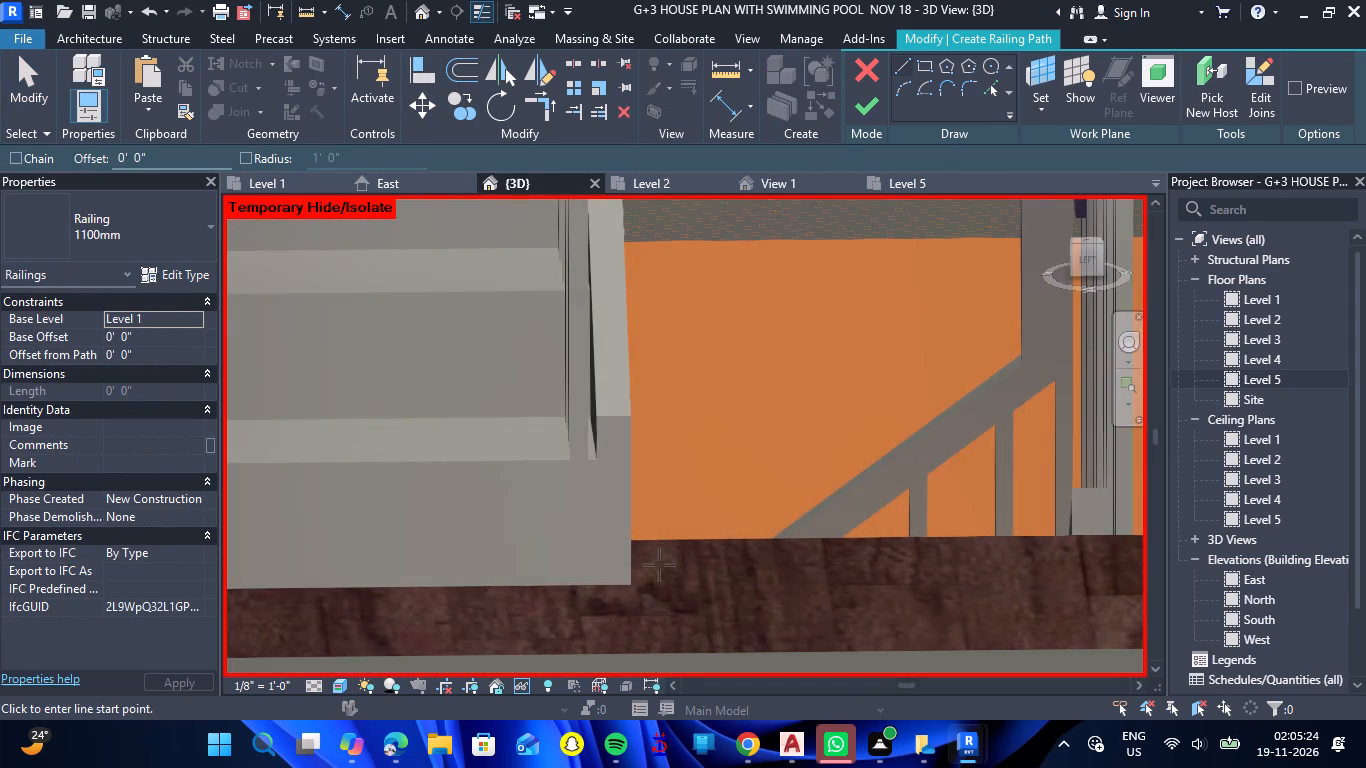
scroll(705, 579, "down", 3)
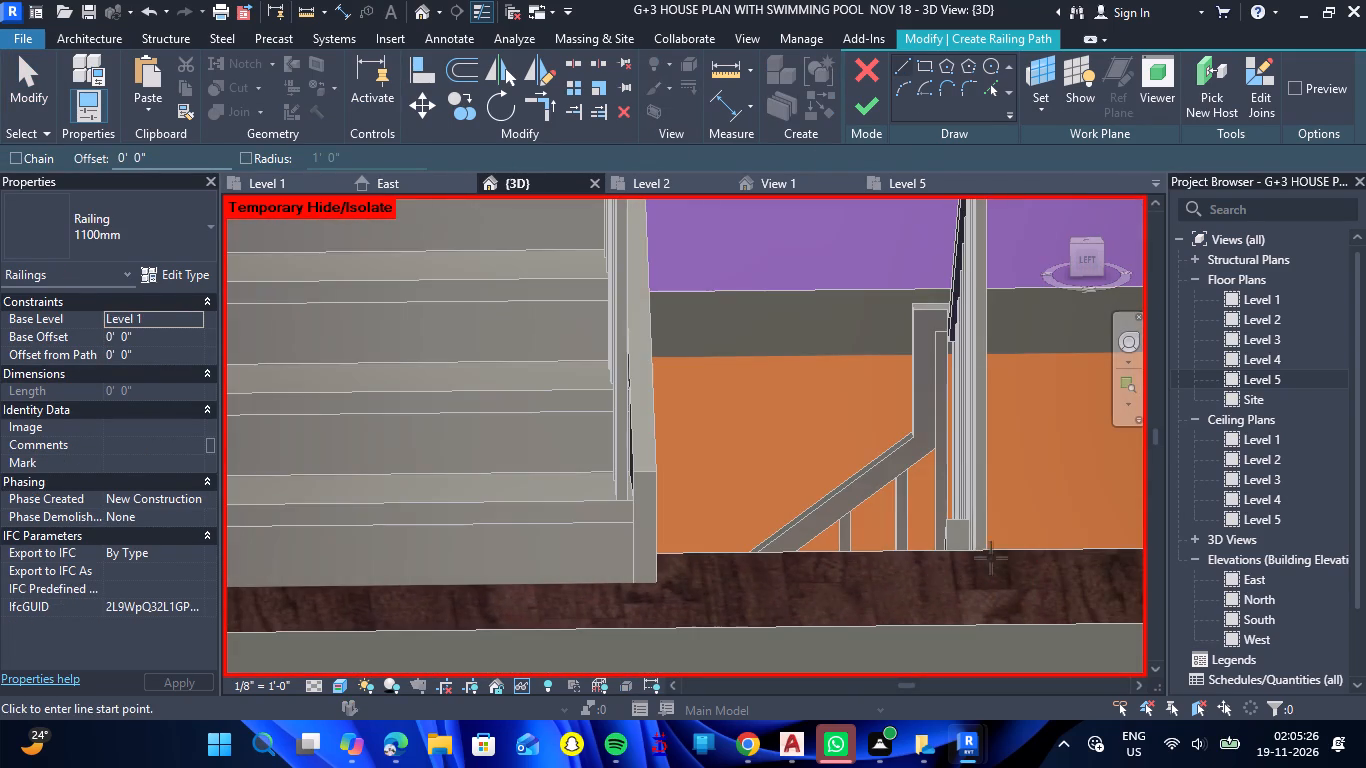
left_click(979, 543)
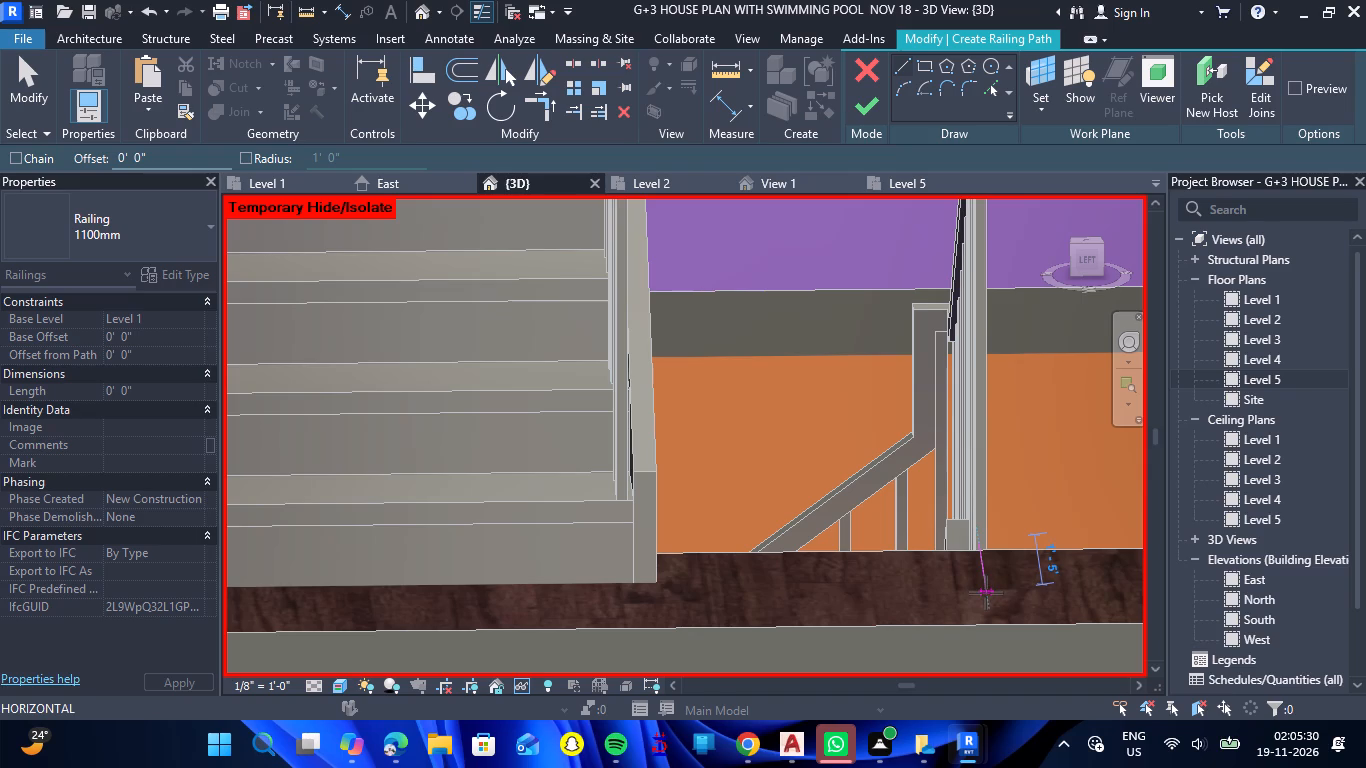
left_click(986, 596)
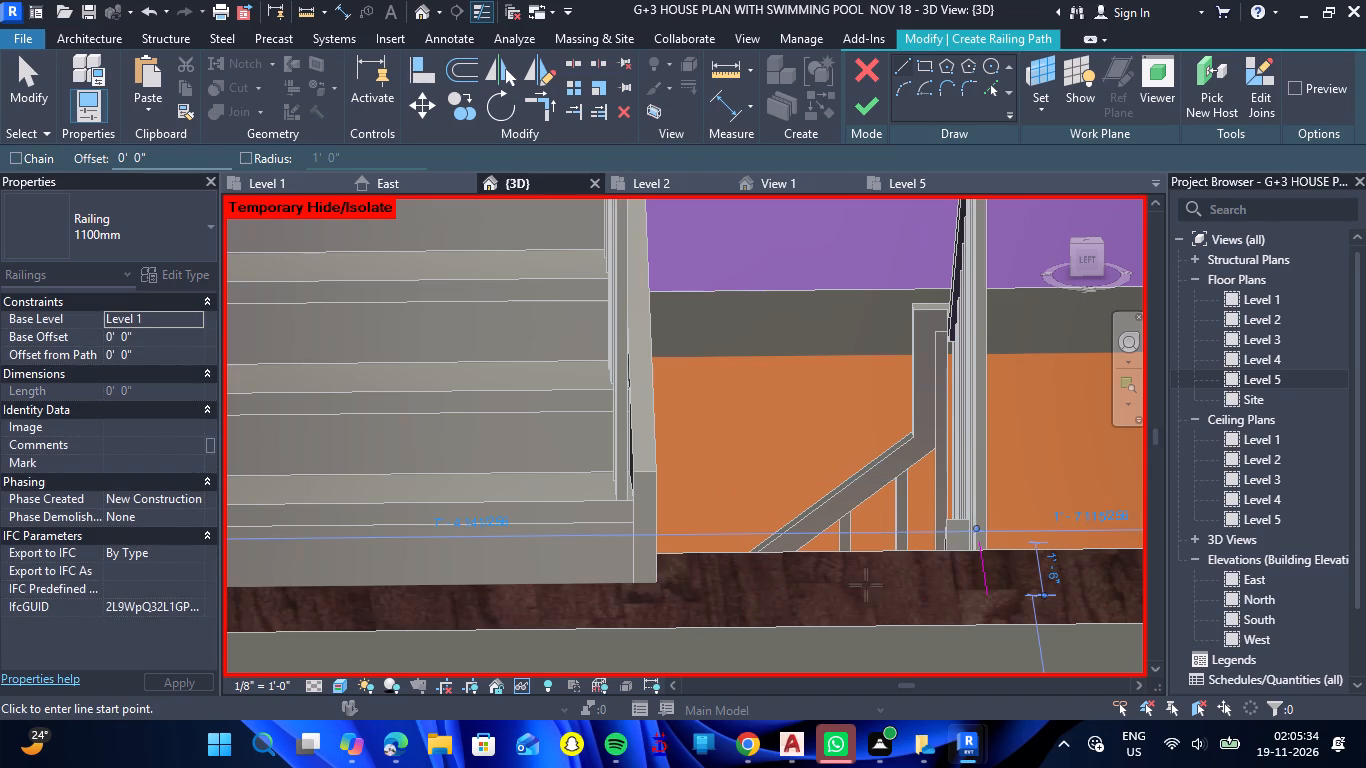
left_click(655, 580)
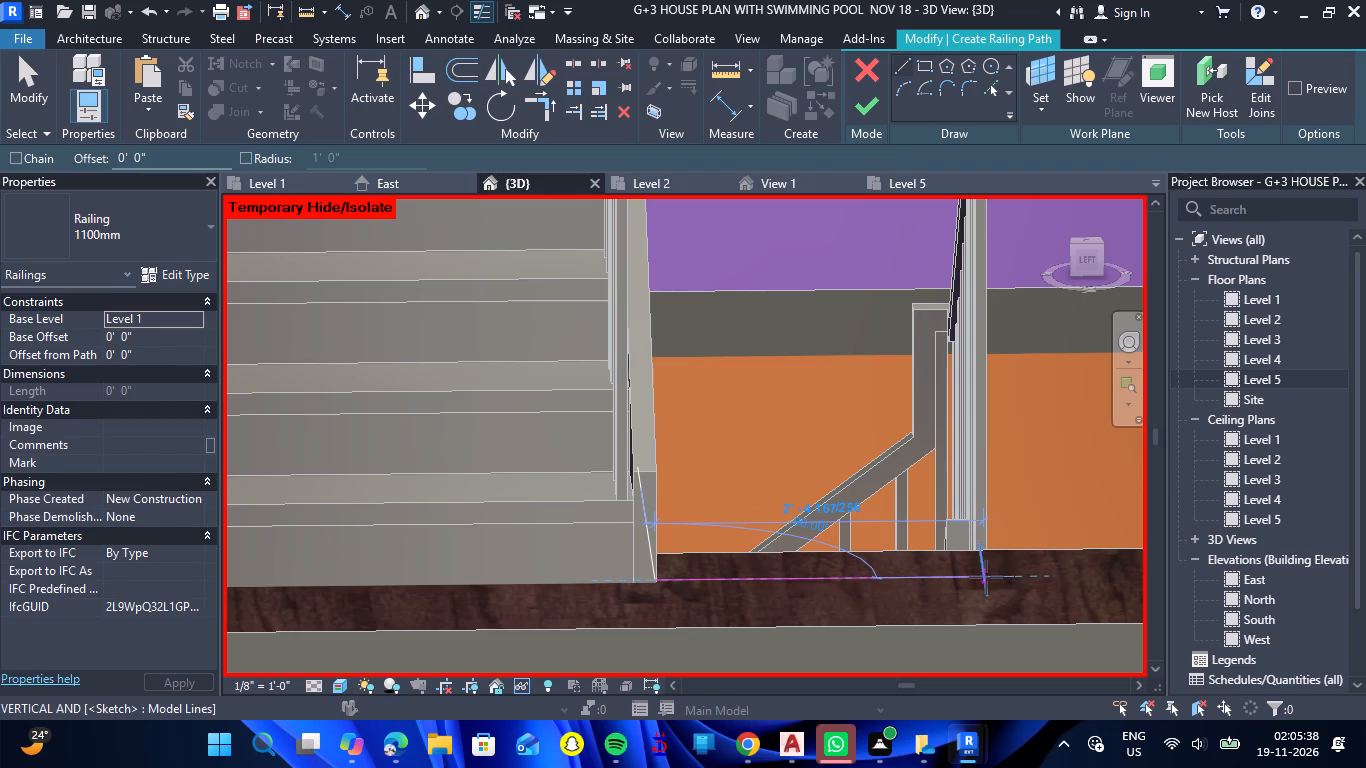
left_click(986, 577)
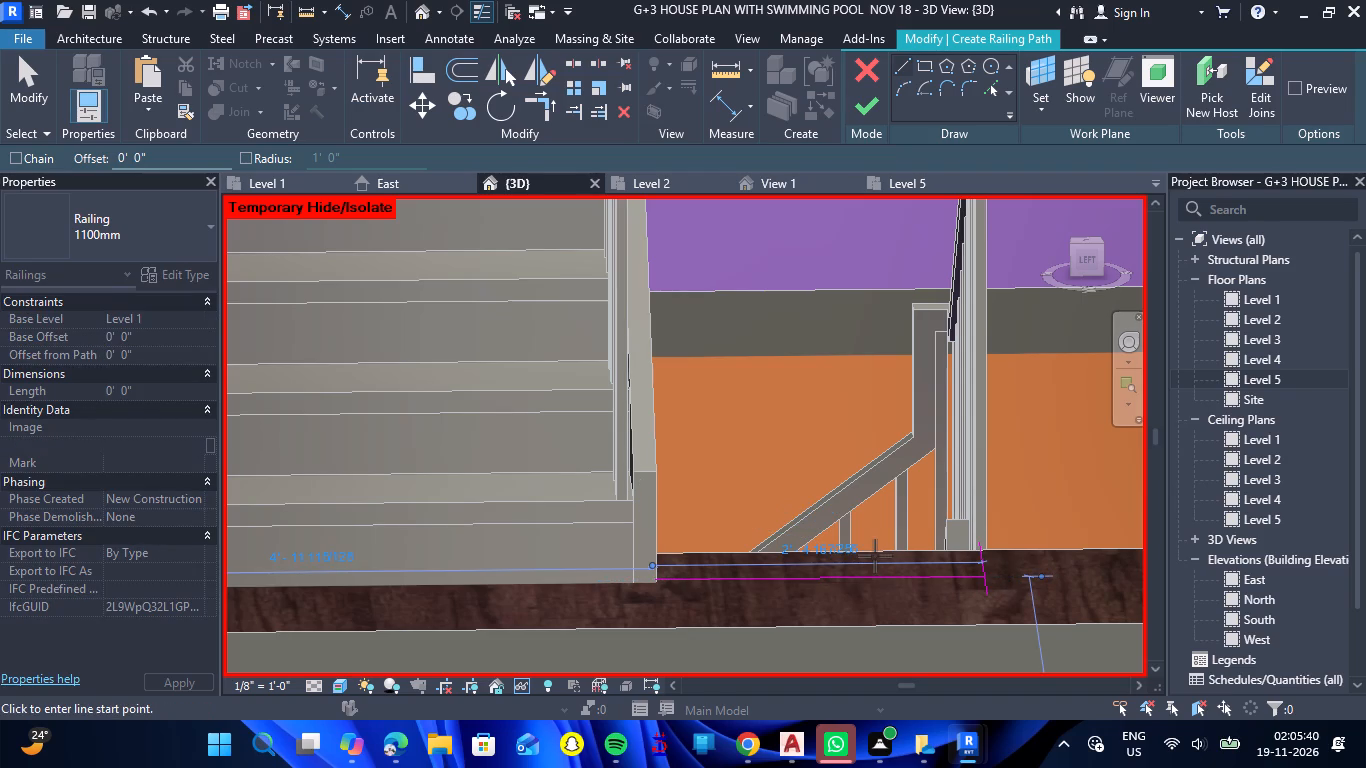
key("Escape")
key("Escape")
left_click(989, 594)
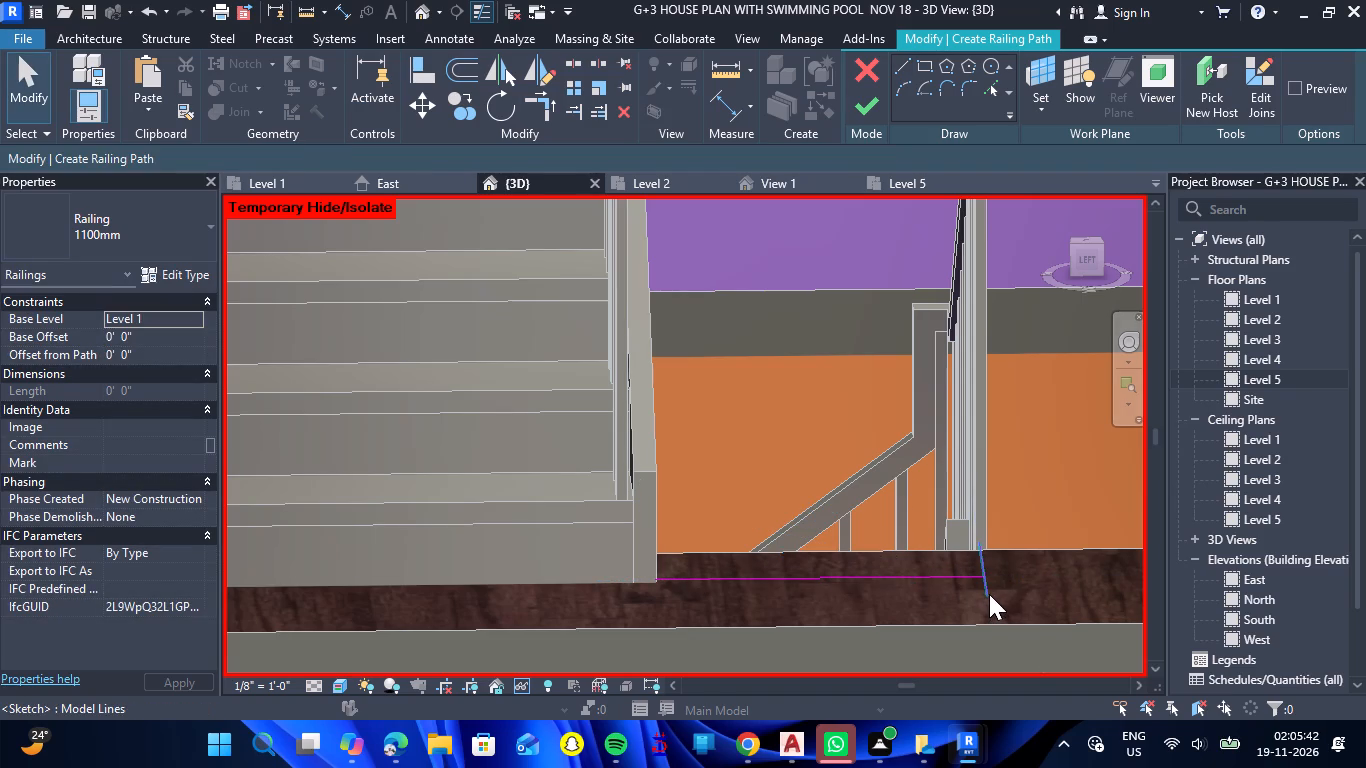
left_click_drag(986, 594, 986, 575)
scroll(905, 576, "down", 3)
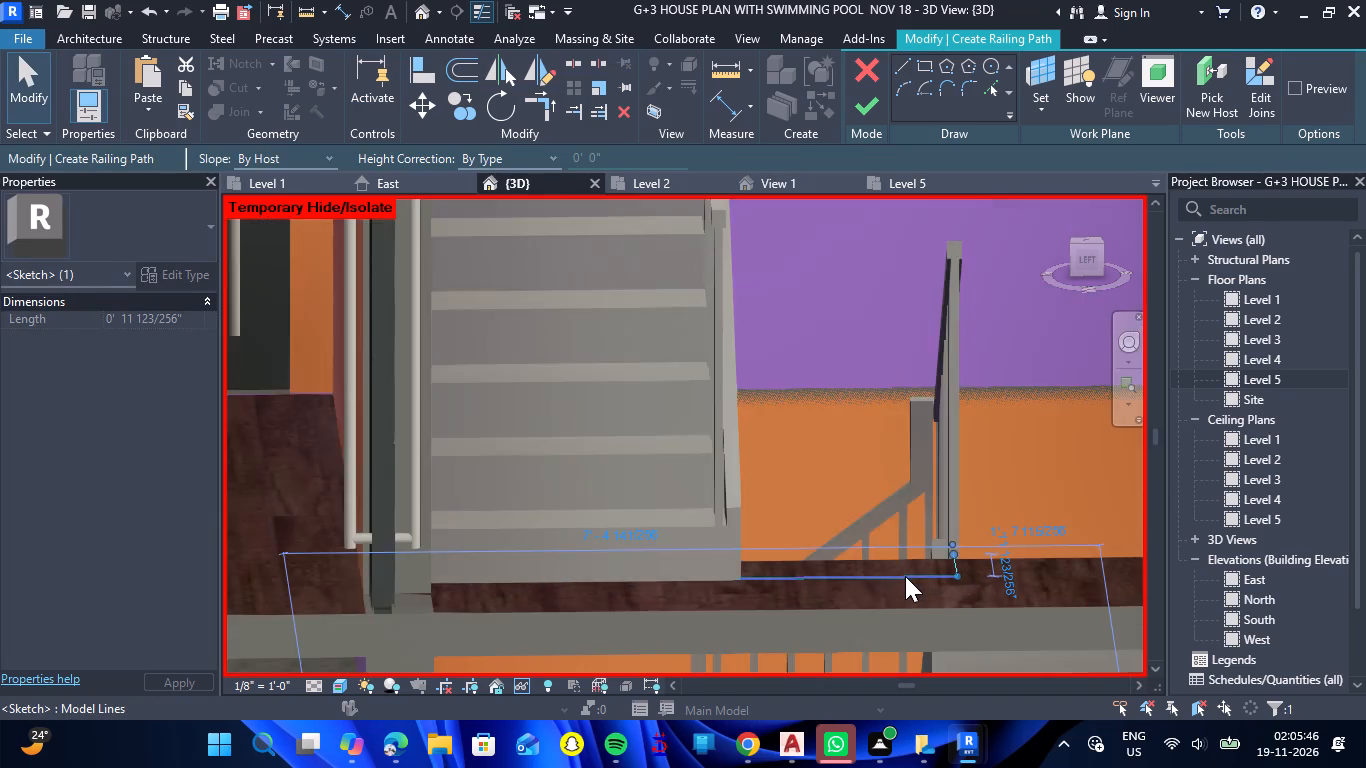
scroll(905, 576, "down", 3)
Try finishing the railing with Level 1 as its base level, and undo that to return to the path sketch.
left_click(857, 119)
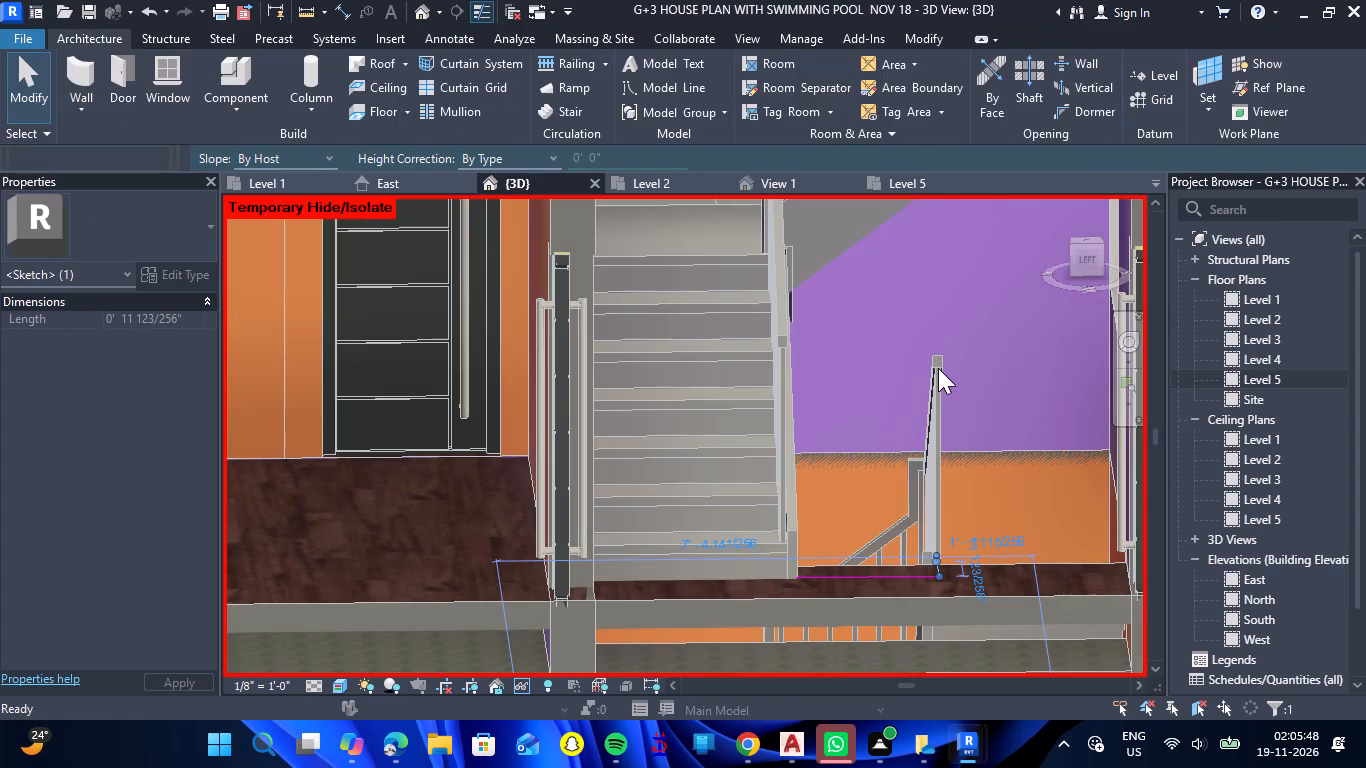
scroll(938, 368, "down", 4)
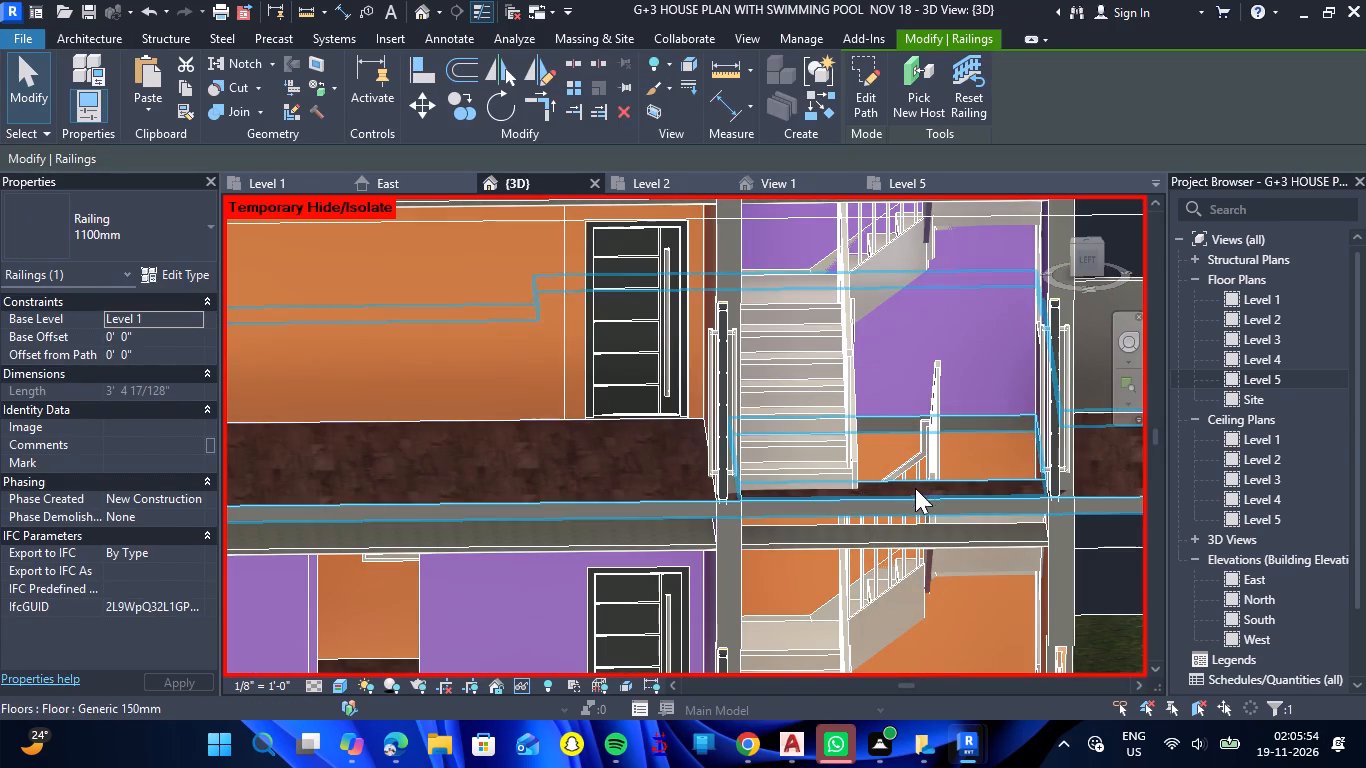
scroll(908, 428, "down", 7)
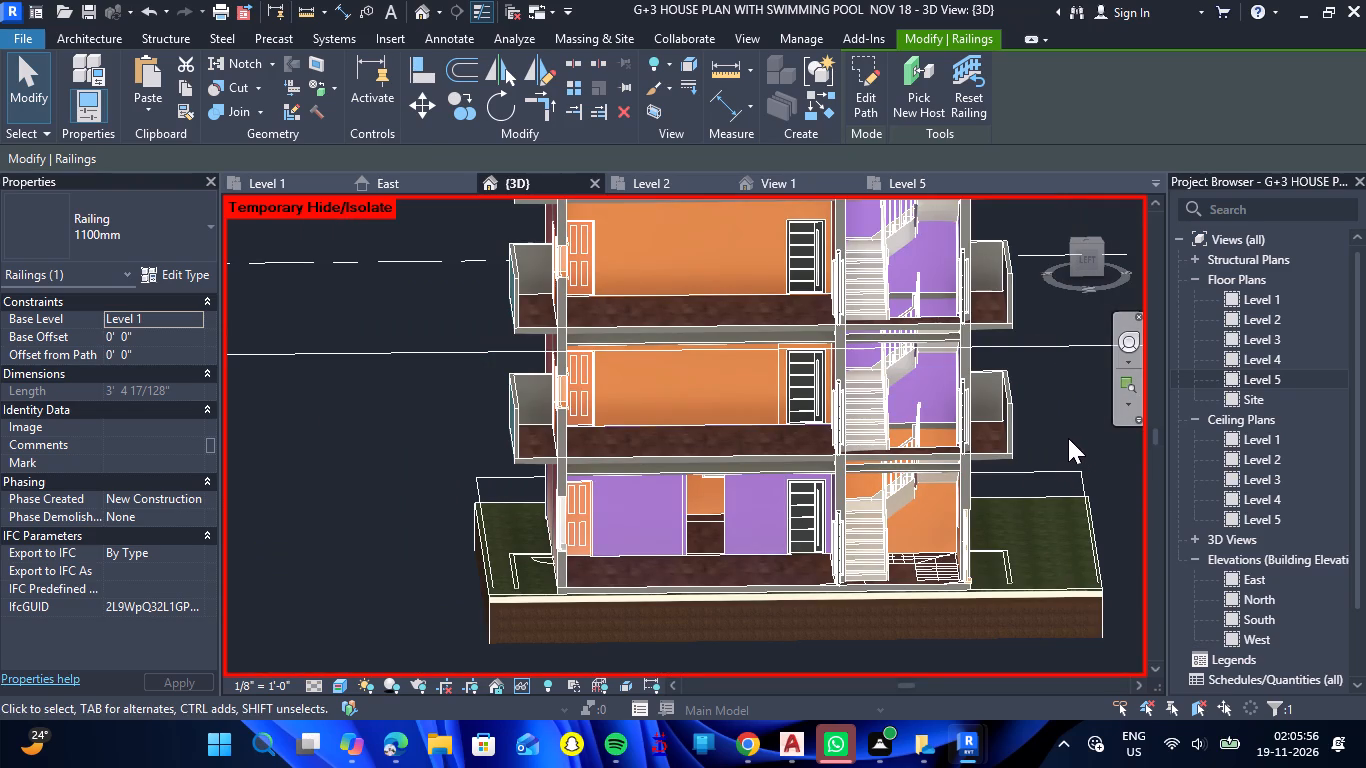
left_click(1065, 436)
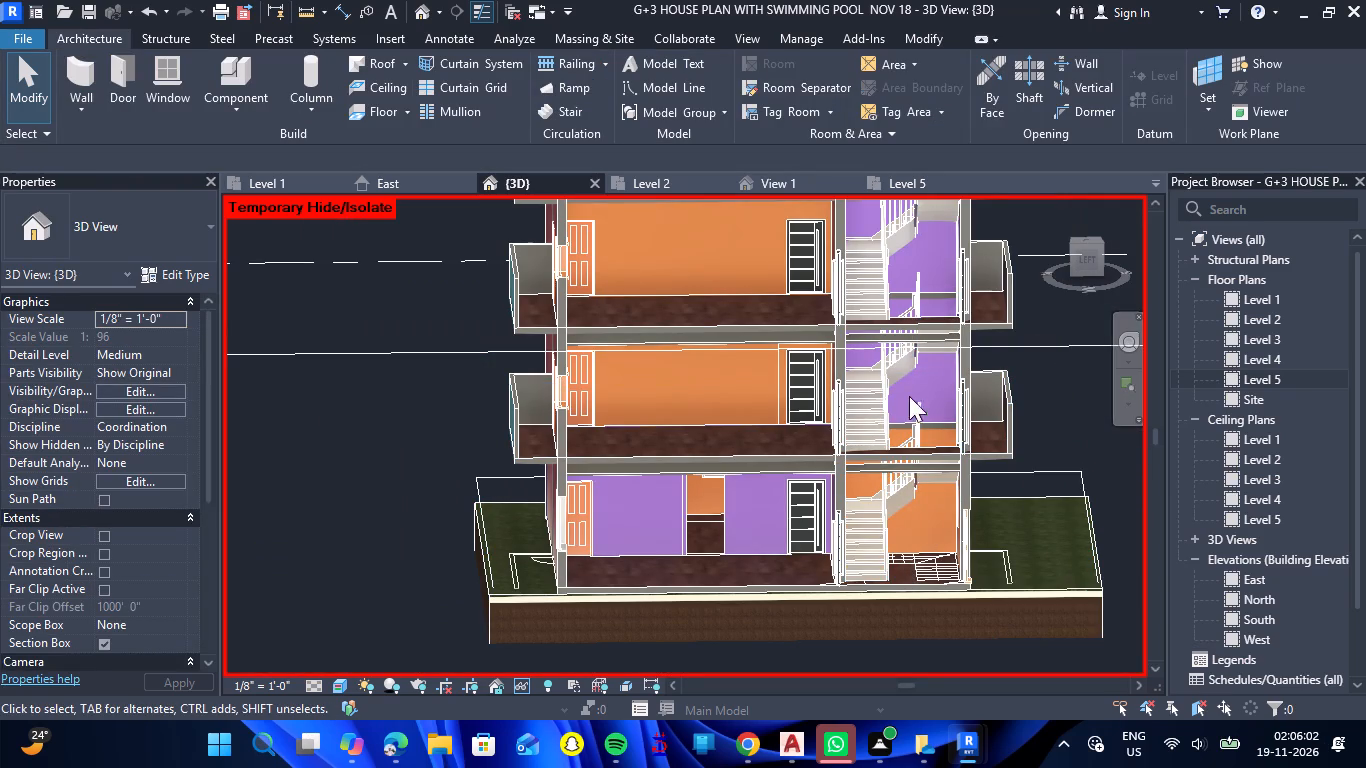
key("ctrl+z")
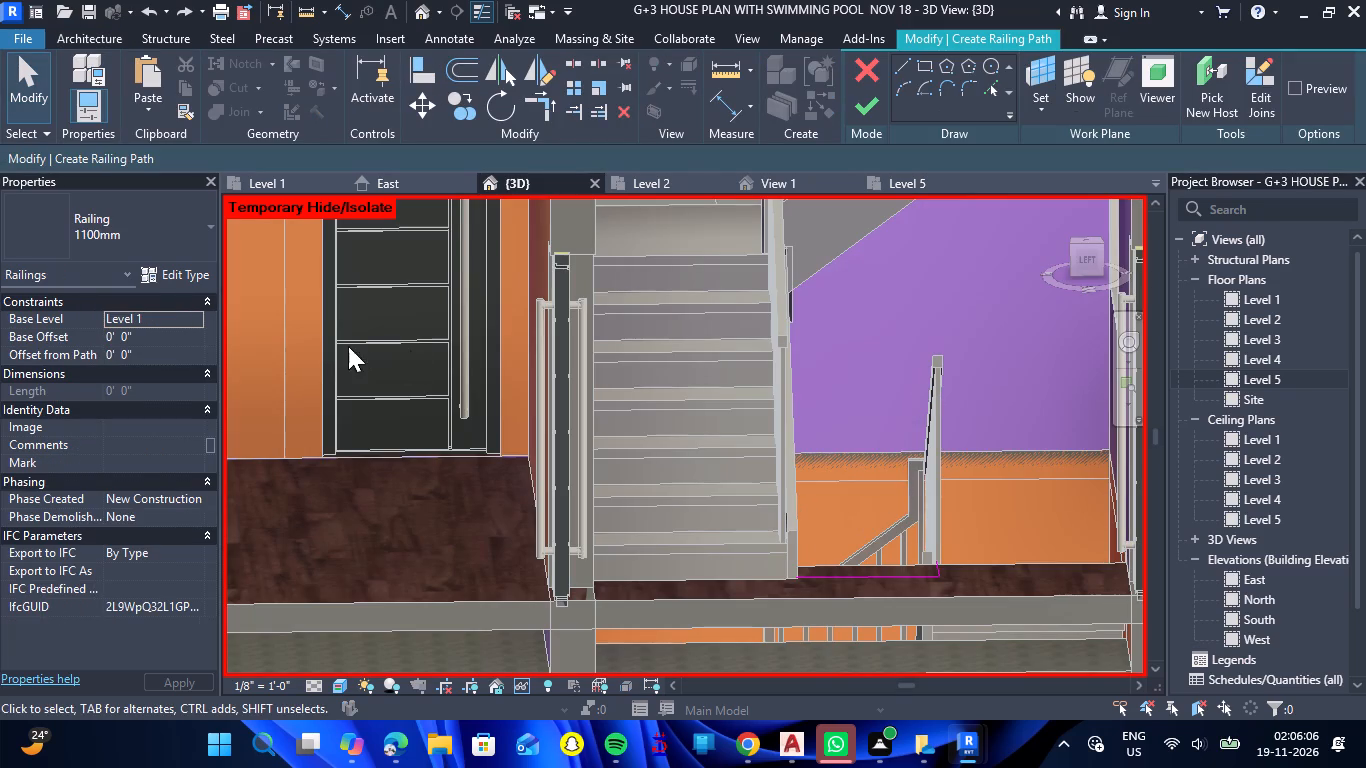
Set the new railing's base level to Level 2, finish its sketch and dismiss the save reminder.
left_click(197, 319)
left_click(177, 365)
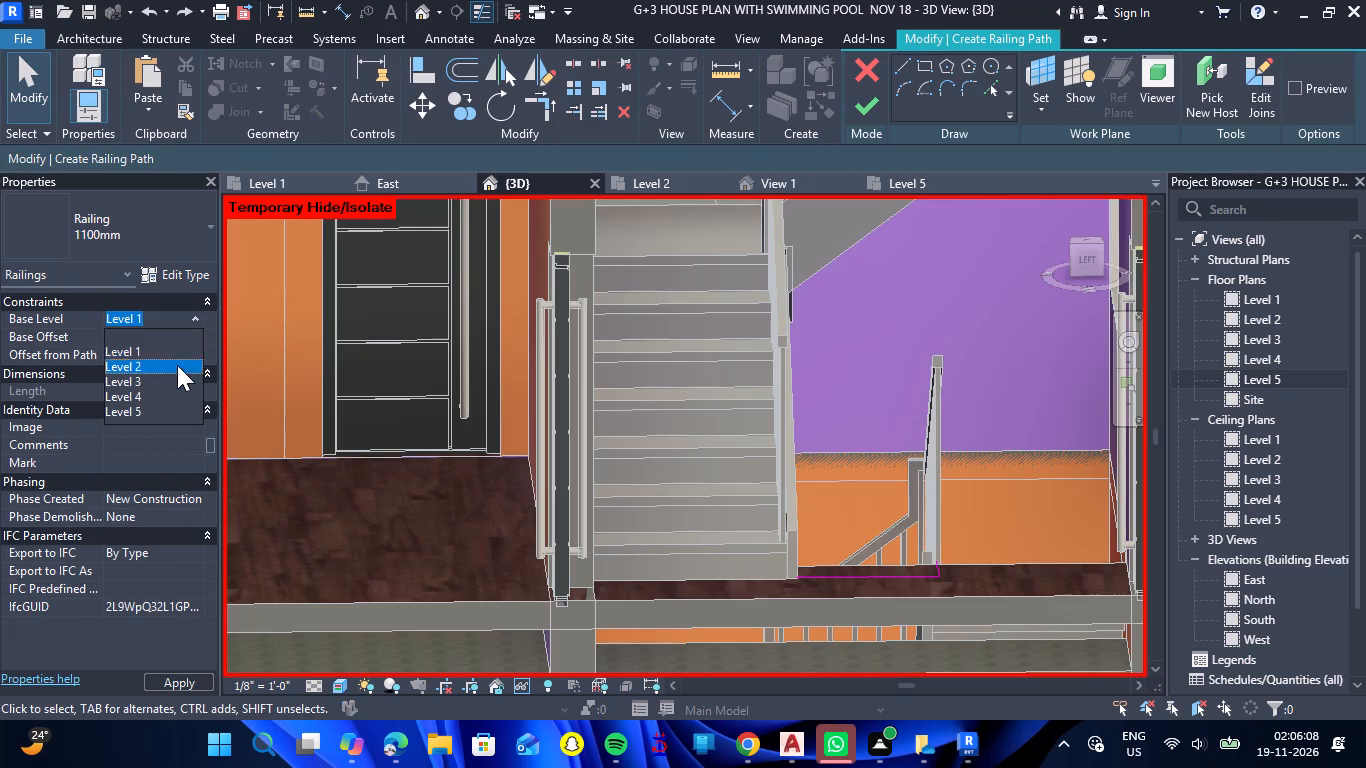
left_click(868, 114)
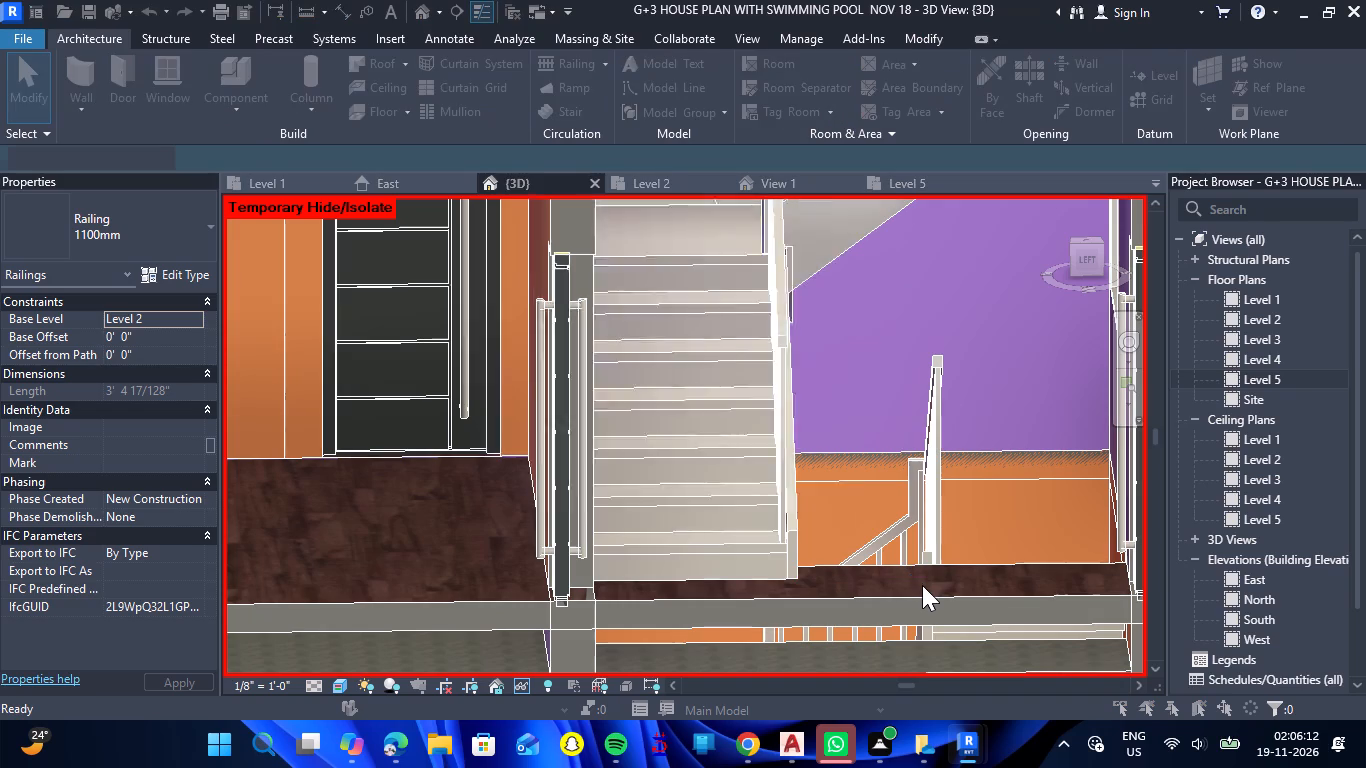
left_click(840, 198)
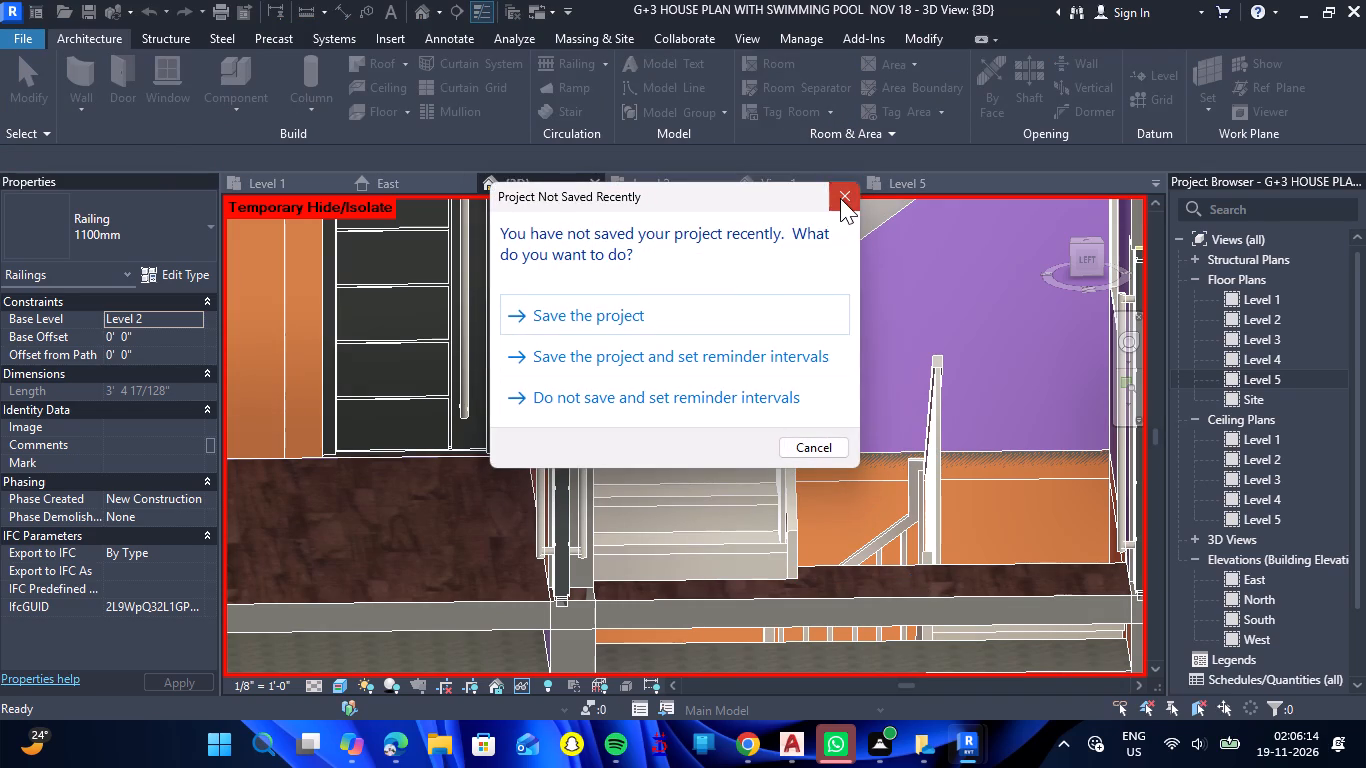
scroll(883, 448, "down", 8)
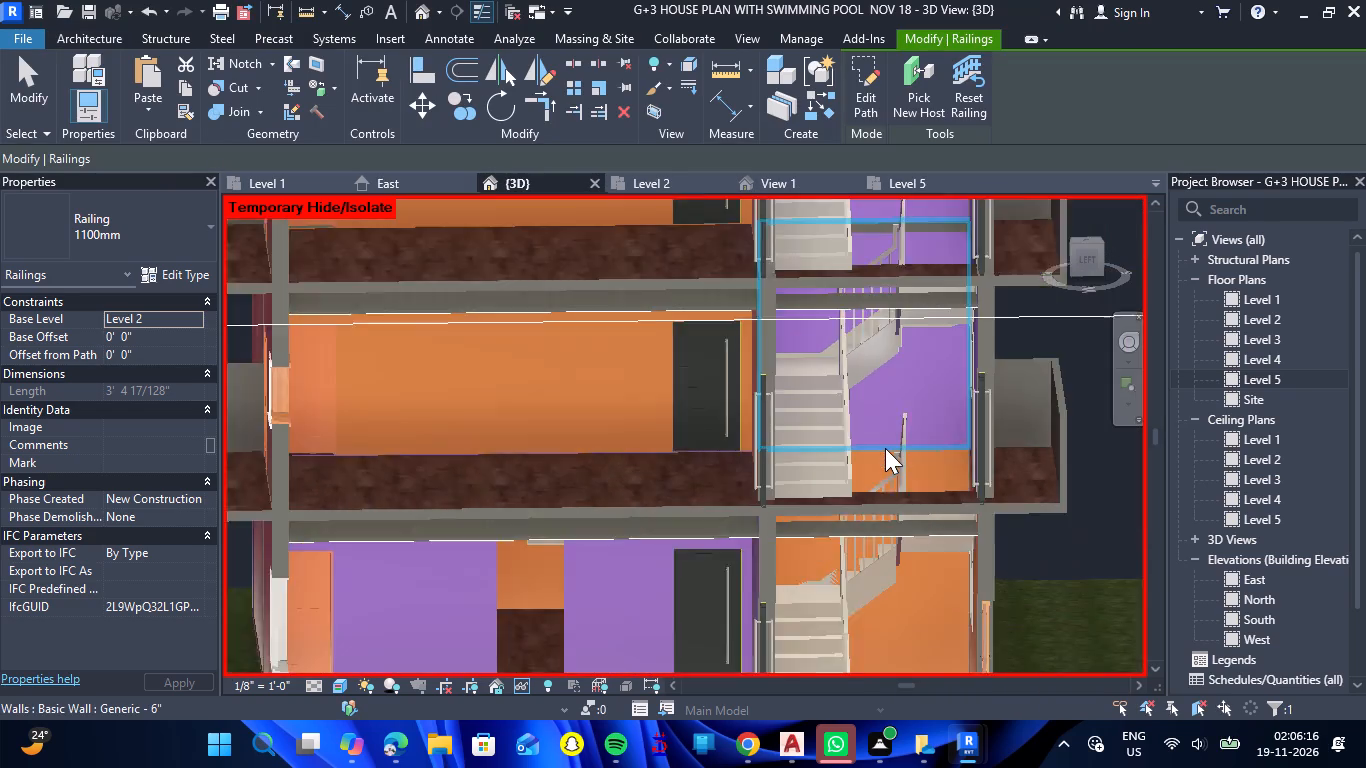
scroll(885, 448, "down", 2)
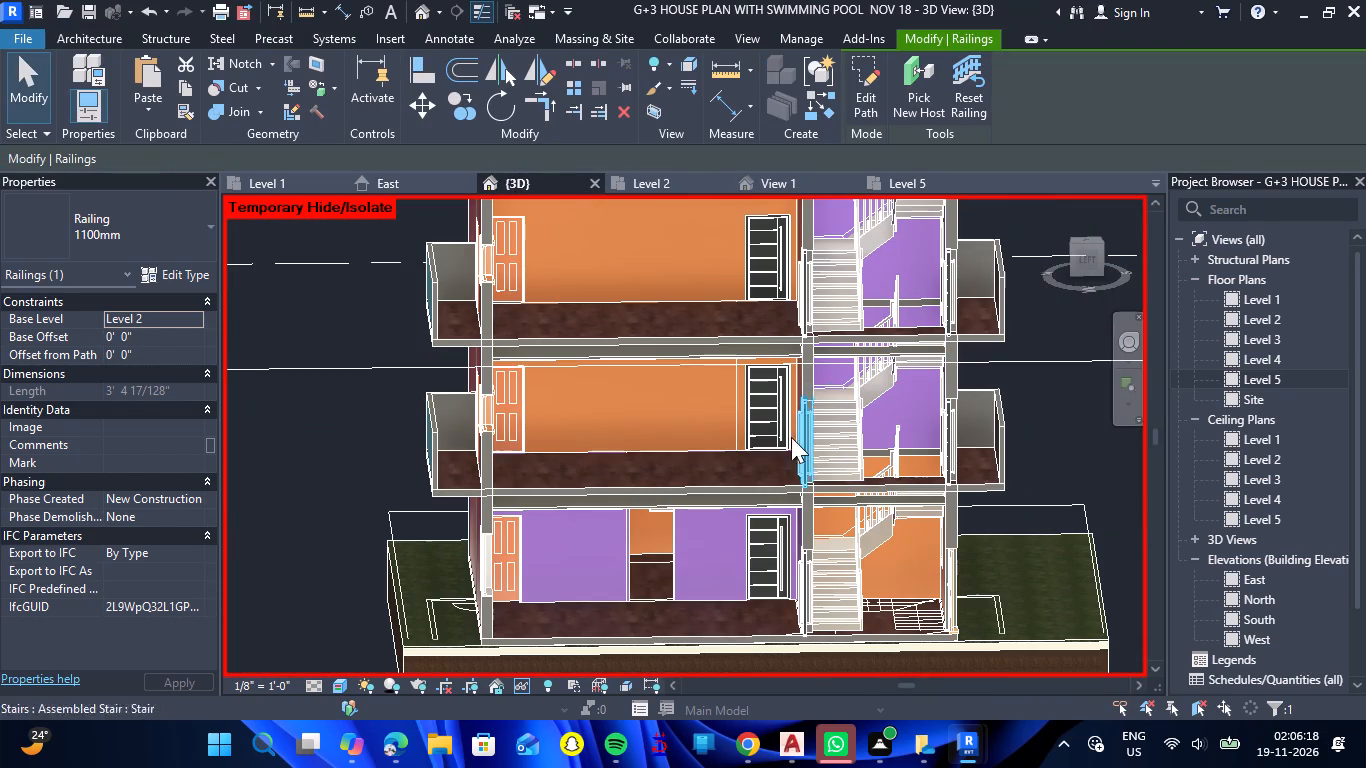
Change the Level 4 stairwell guard railing from the glass panel type to the 900mm railing type.
left_click_drag(680, 458, 691, 466, "shift")
right_click_drag(680, 458, 691, 466, "shift")
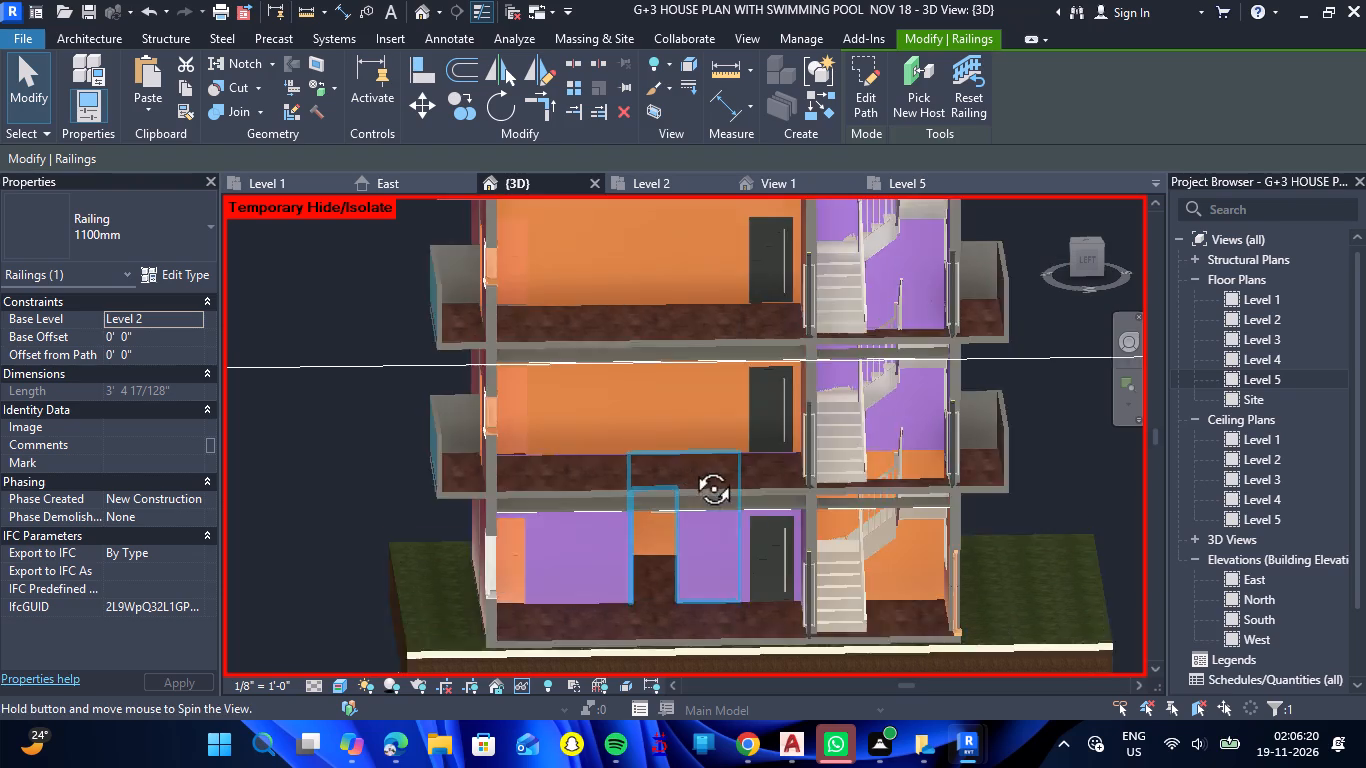
left_click_drag(691, 466, 720, 509, "shift")
right_click_drag(691, 466, 720, 509, "shift")
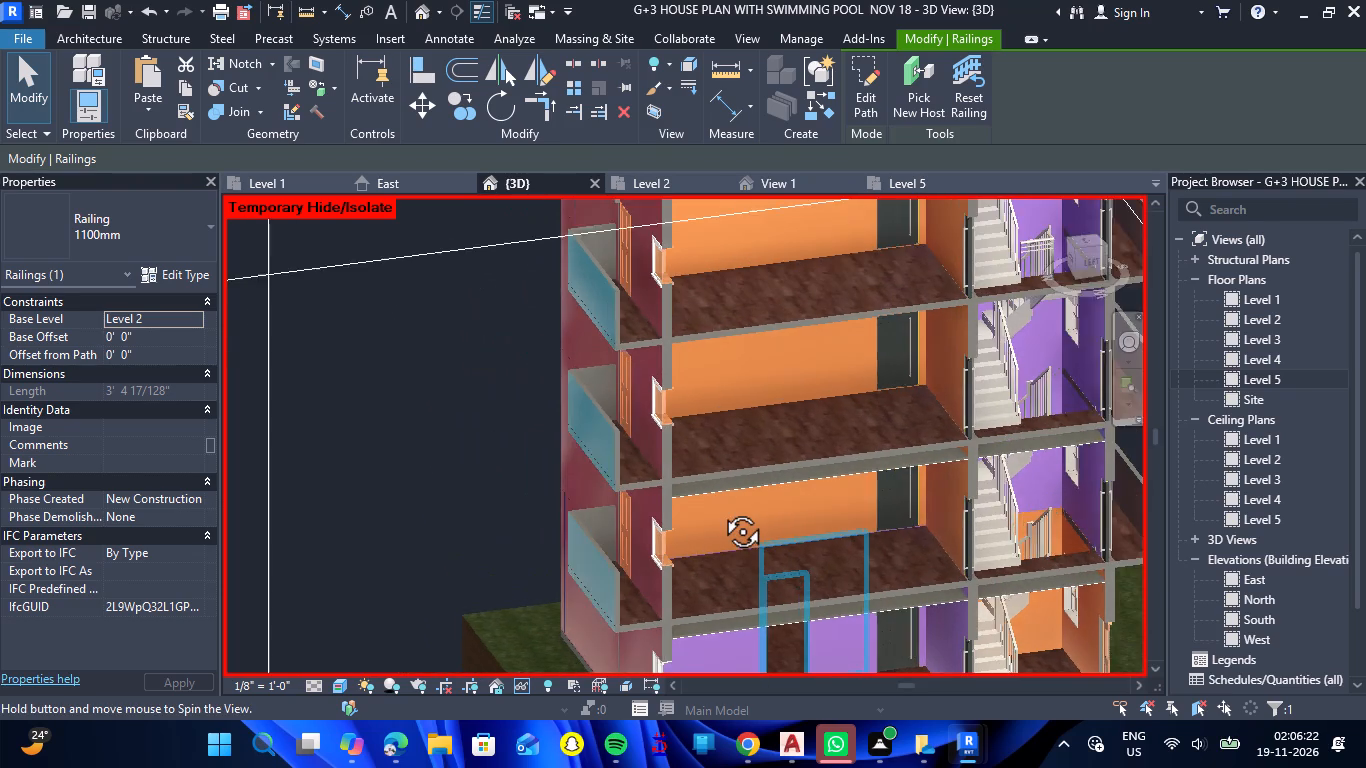
right_click_drag(720, 509, 682, 506, "shift")
left_click_drag(720, 509, 682, 506, "shift")
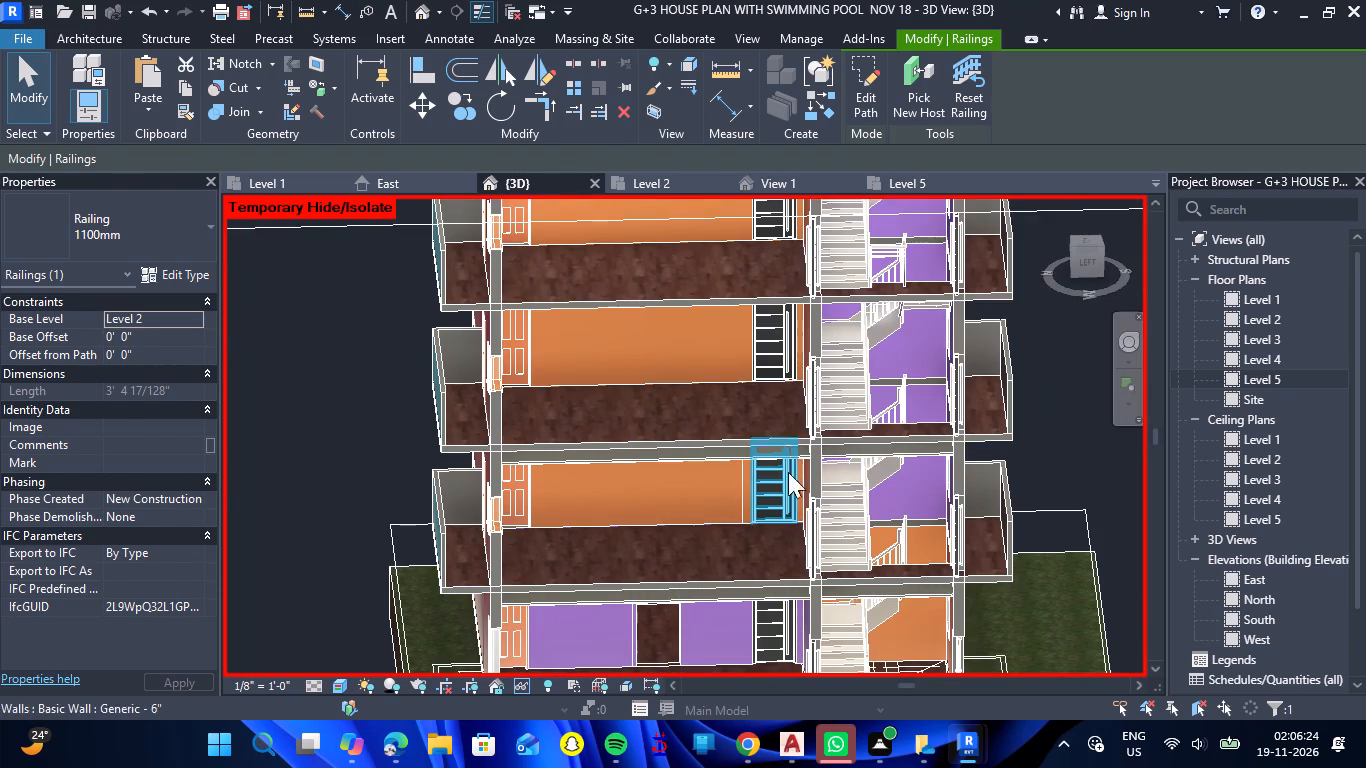
left_click(893, 254)
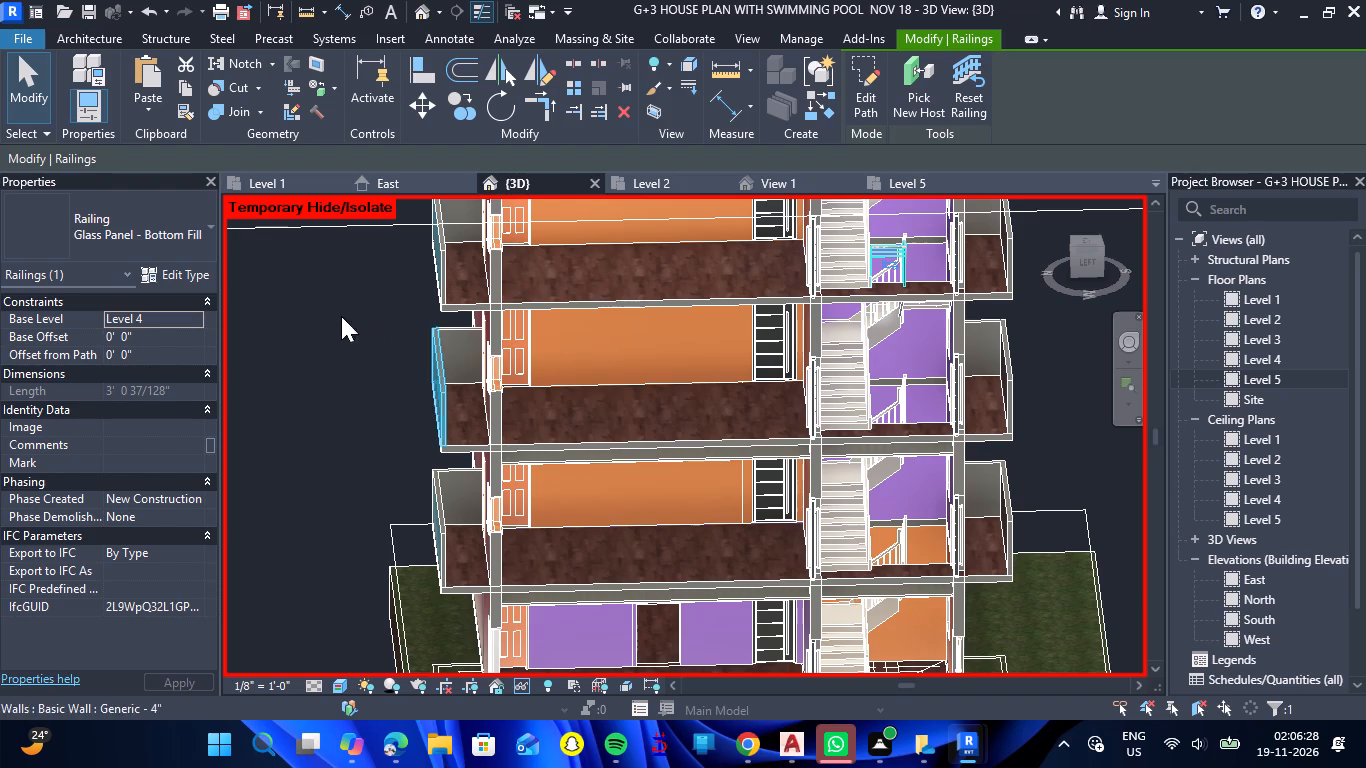
left_click(211, 225)
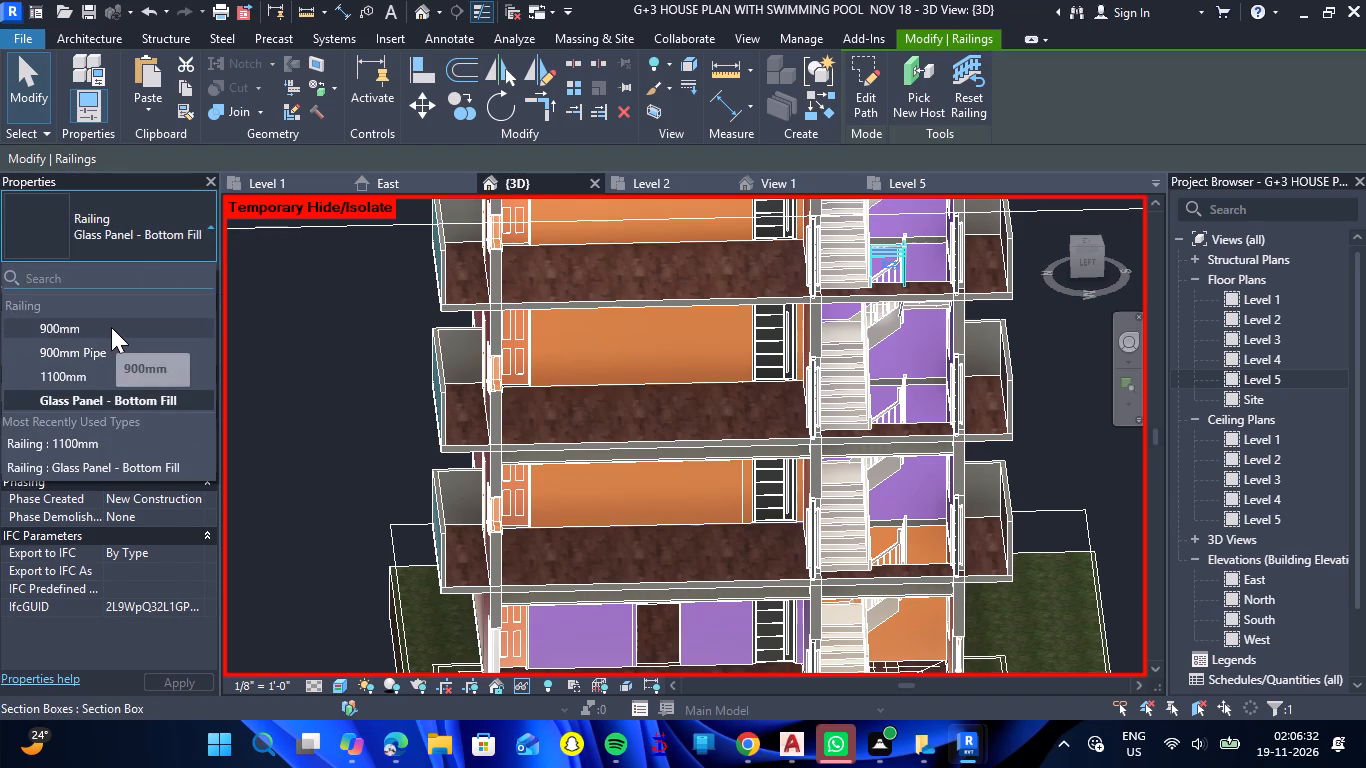
left_click(111, 327)
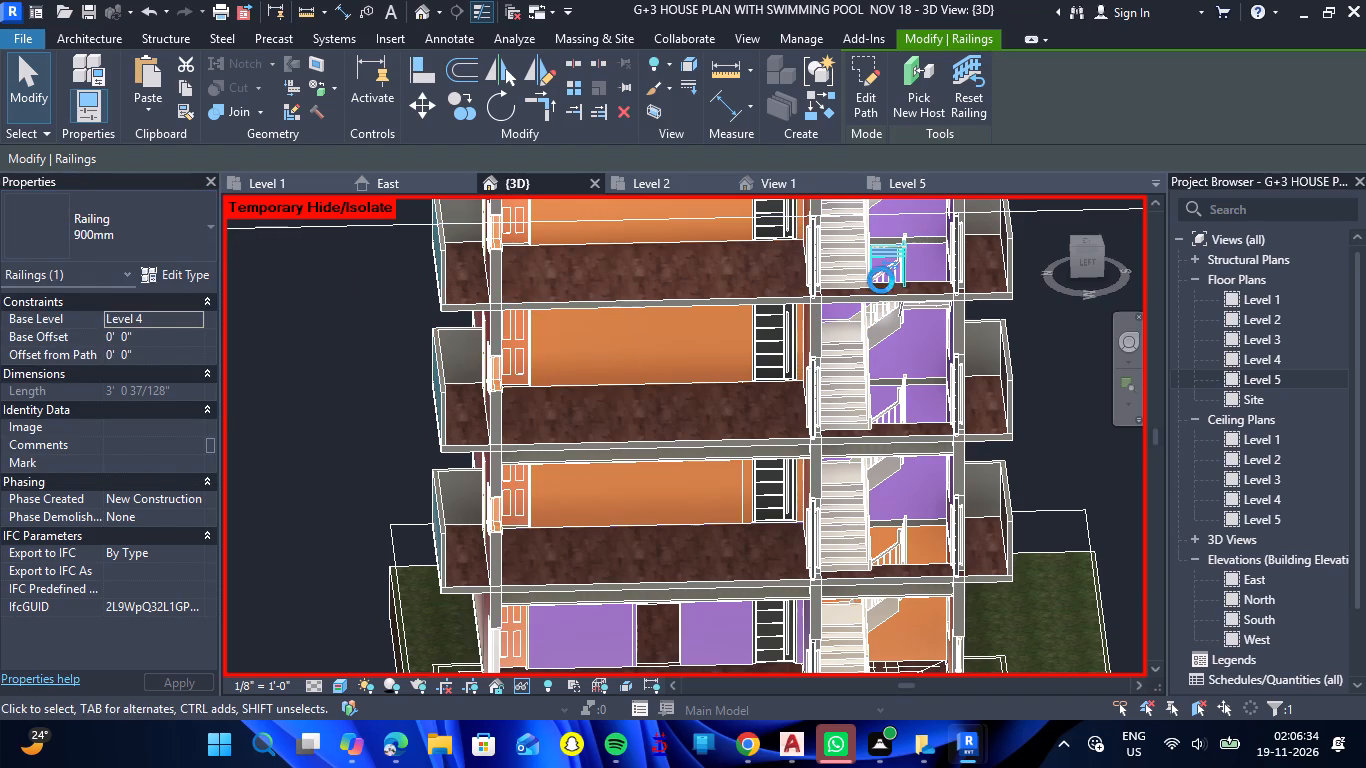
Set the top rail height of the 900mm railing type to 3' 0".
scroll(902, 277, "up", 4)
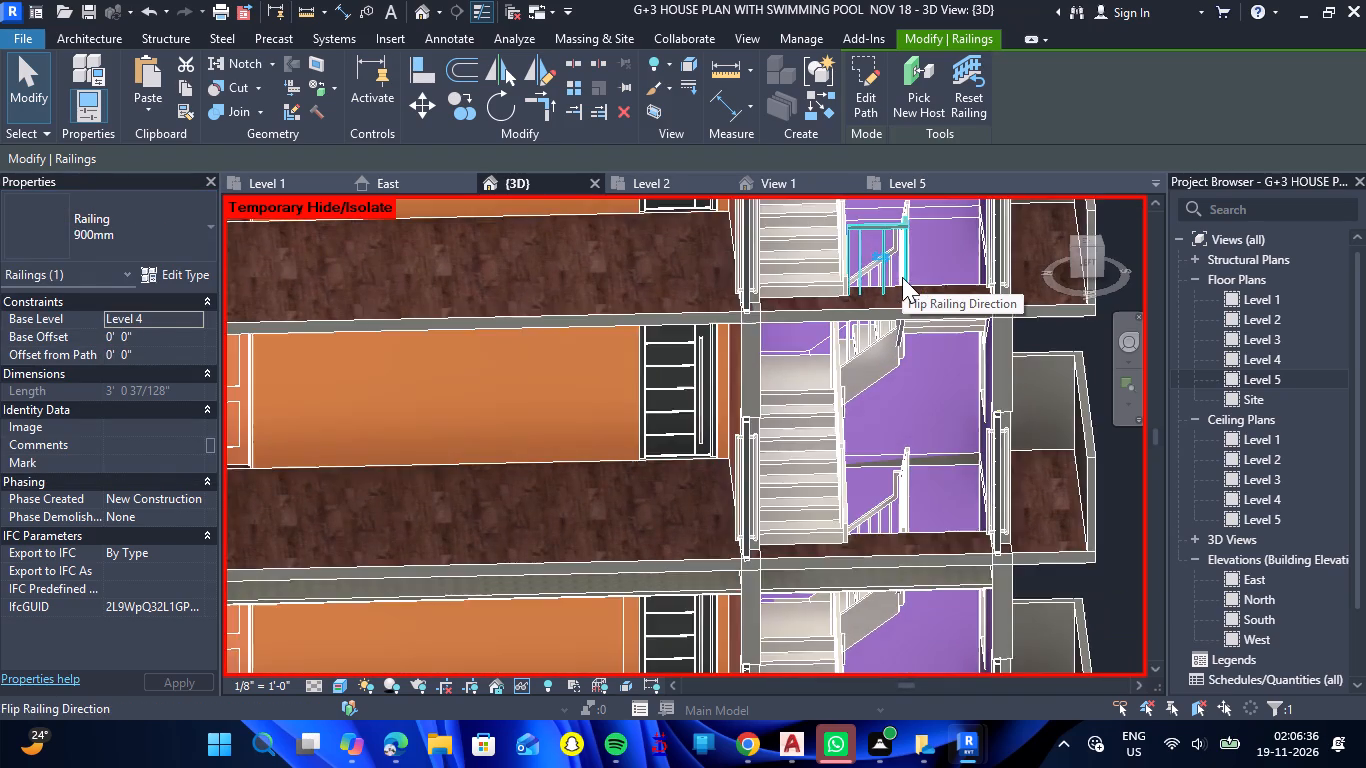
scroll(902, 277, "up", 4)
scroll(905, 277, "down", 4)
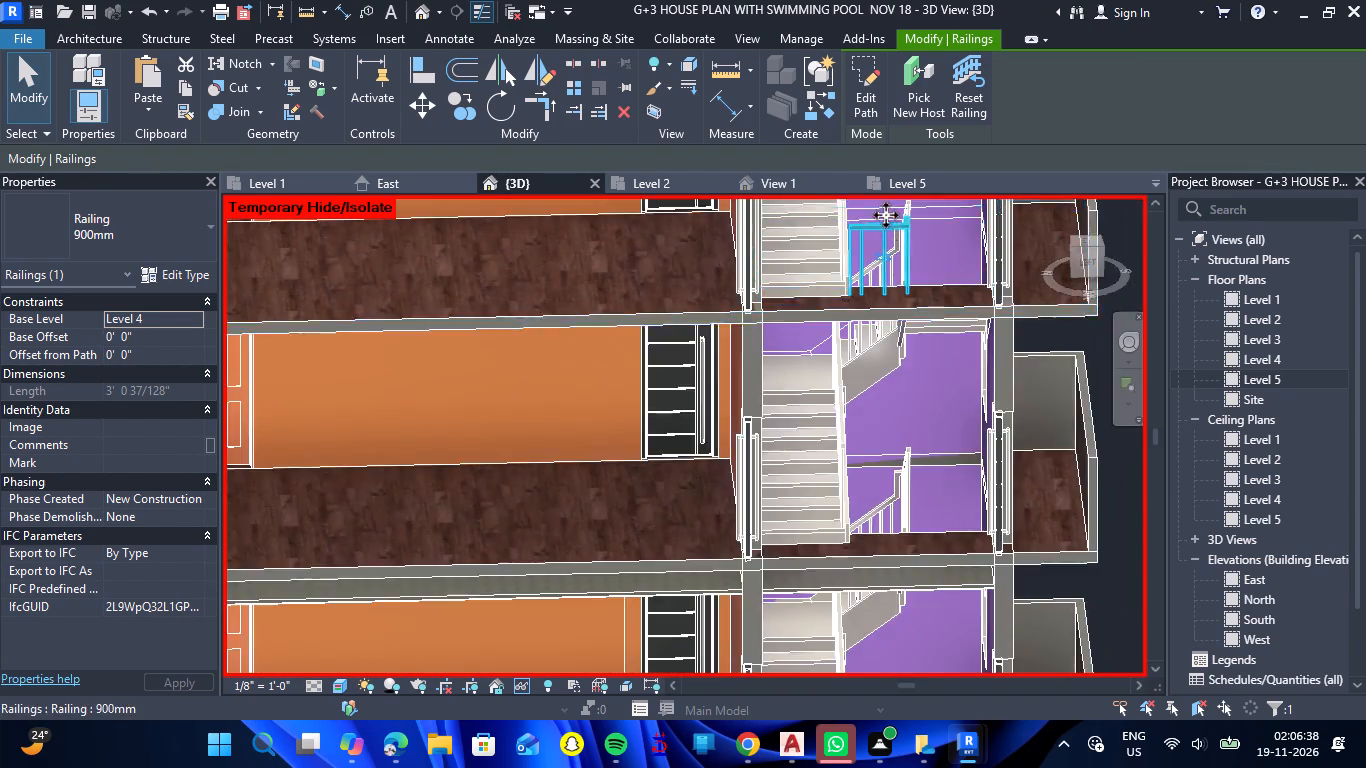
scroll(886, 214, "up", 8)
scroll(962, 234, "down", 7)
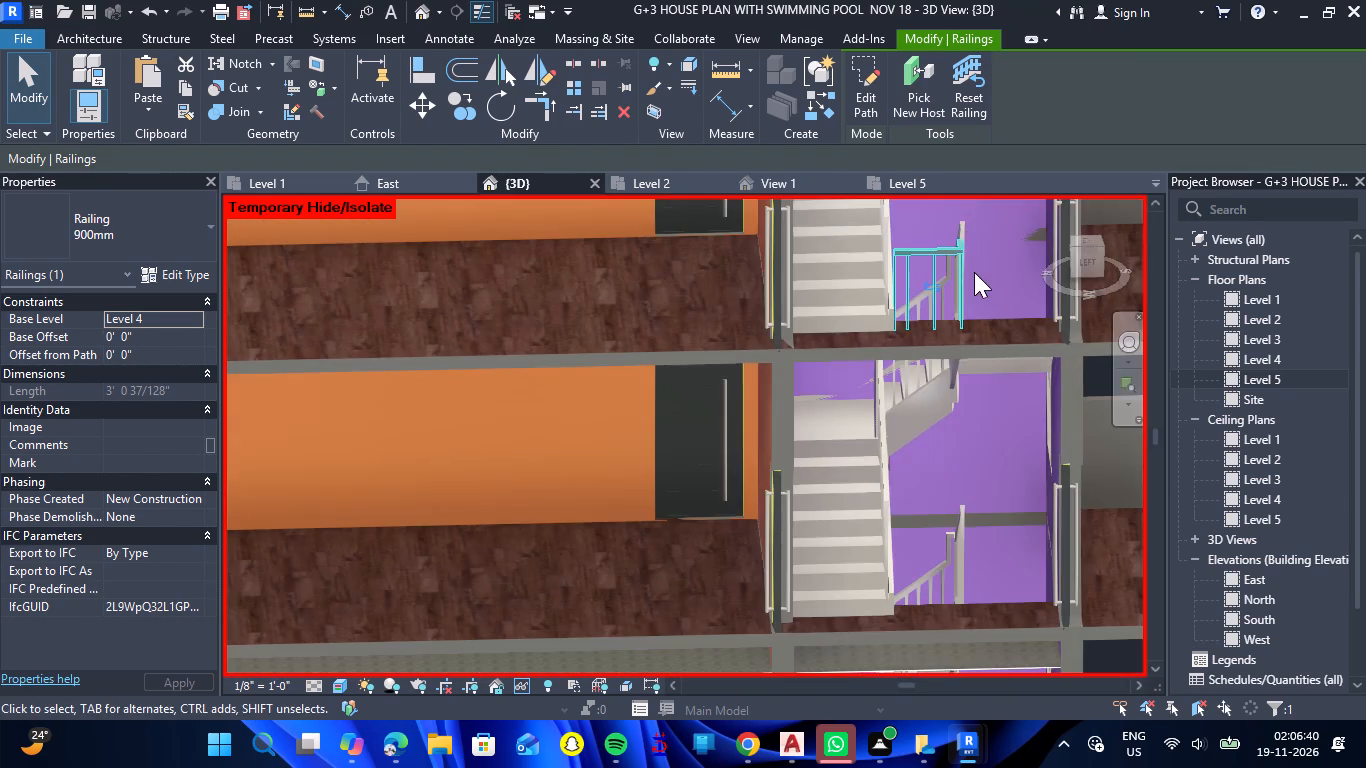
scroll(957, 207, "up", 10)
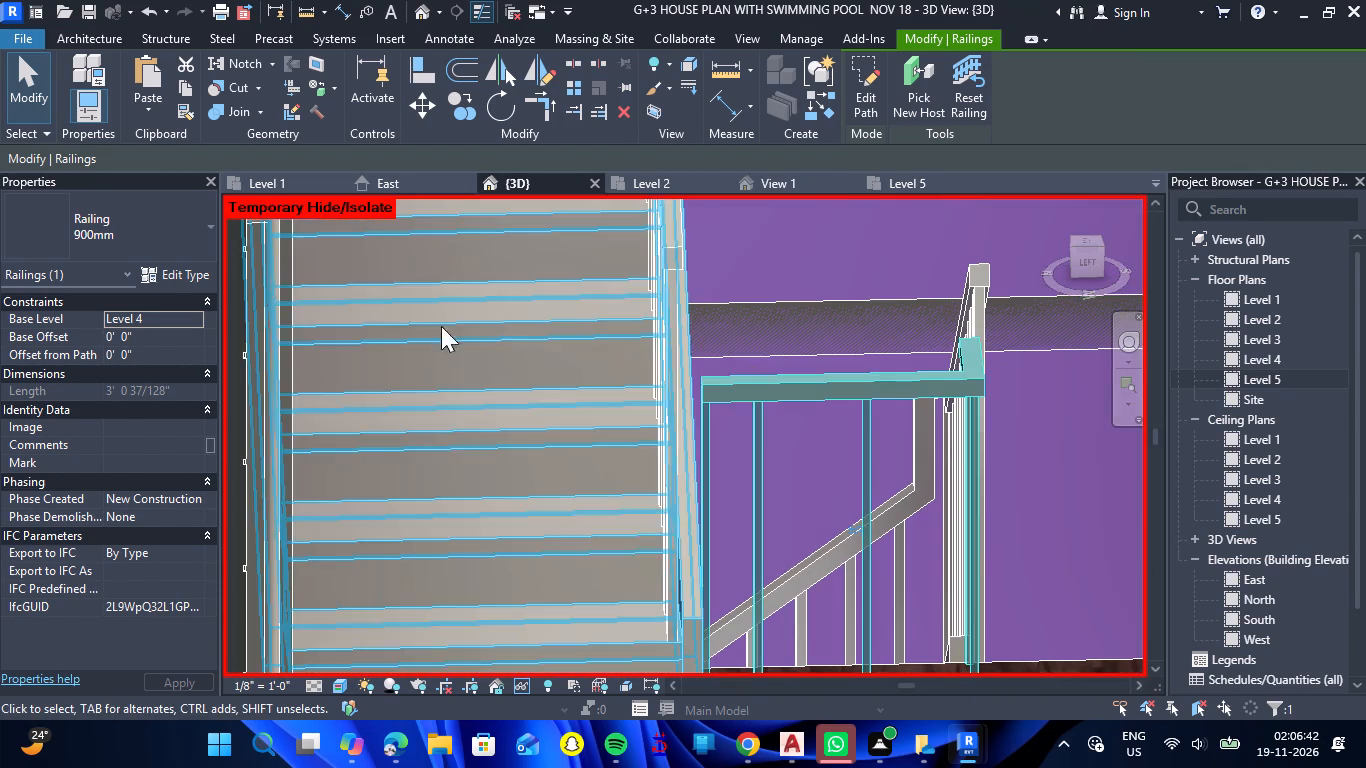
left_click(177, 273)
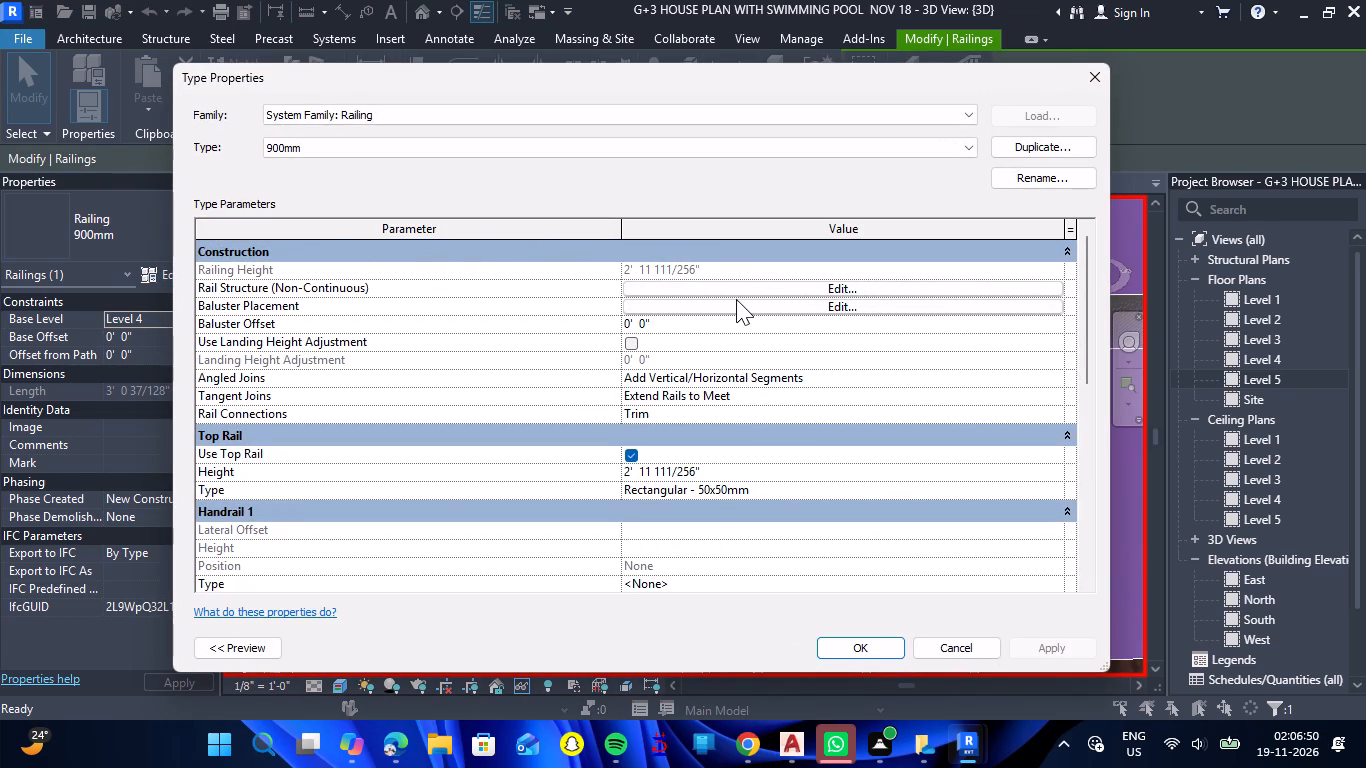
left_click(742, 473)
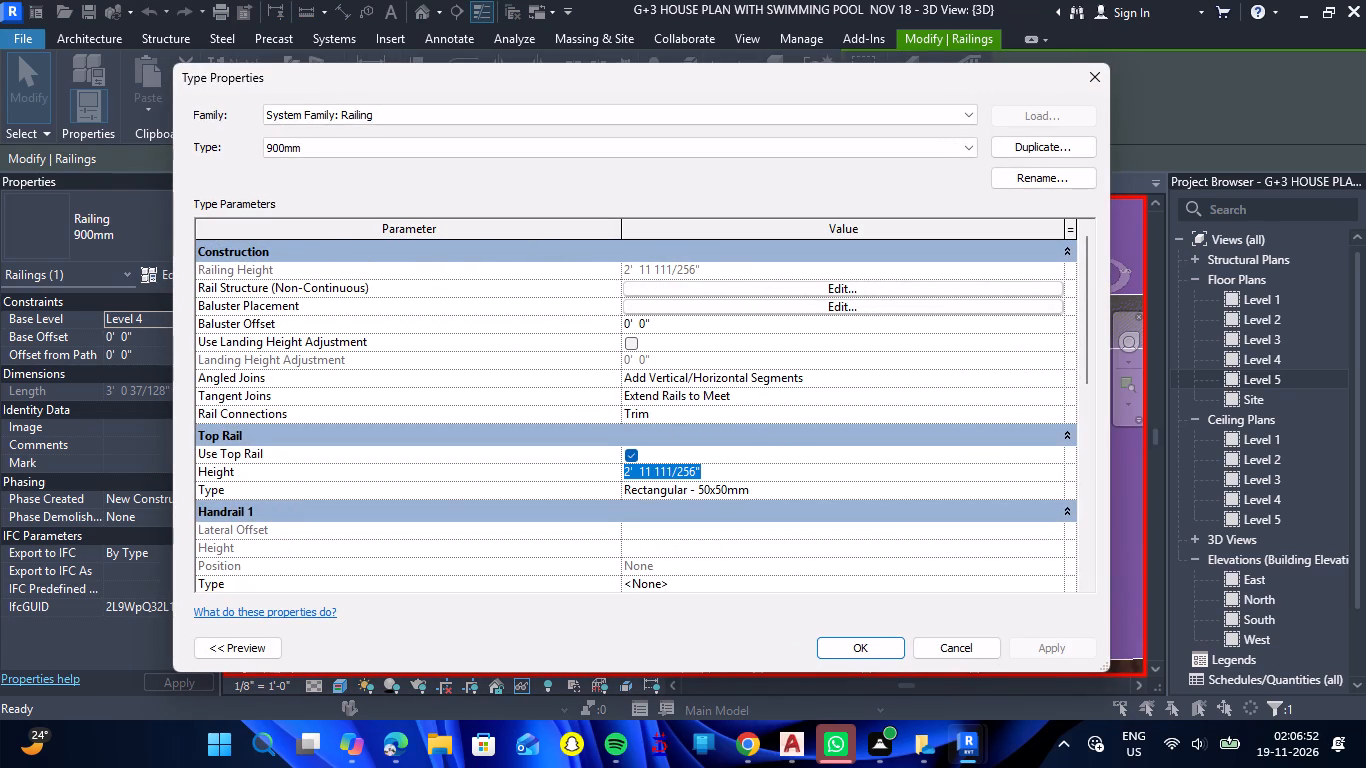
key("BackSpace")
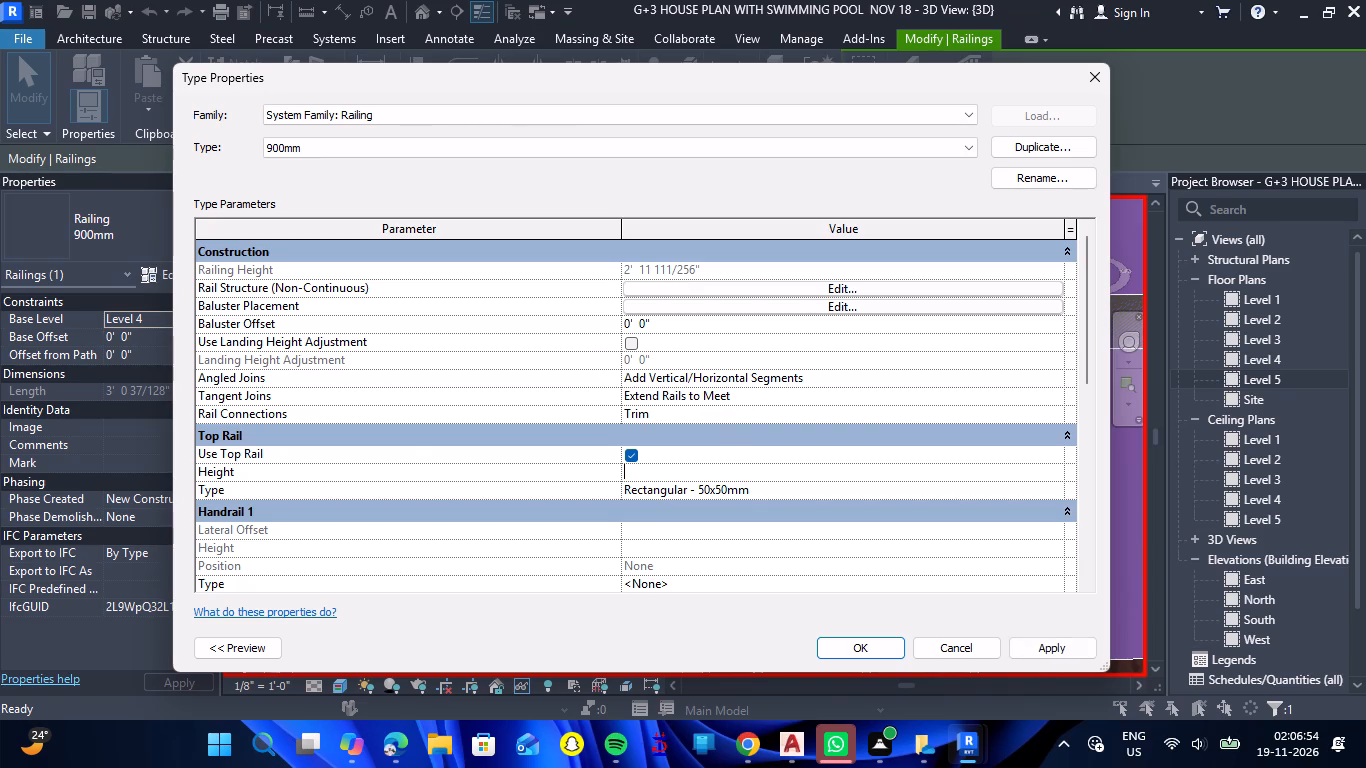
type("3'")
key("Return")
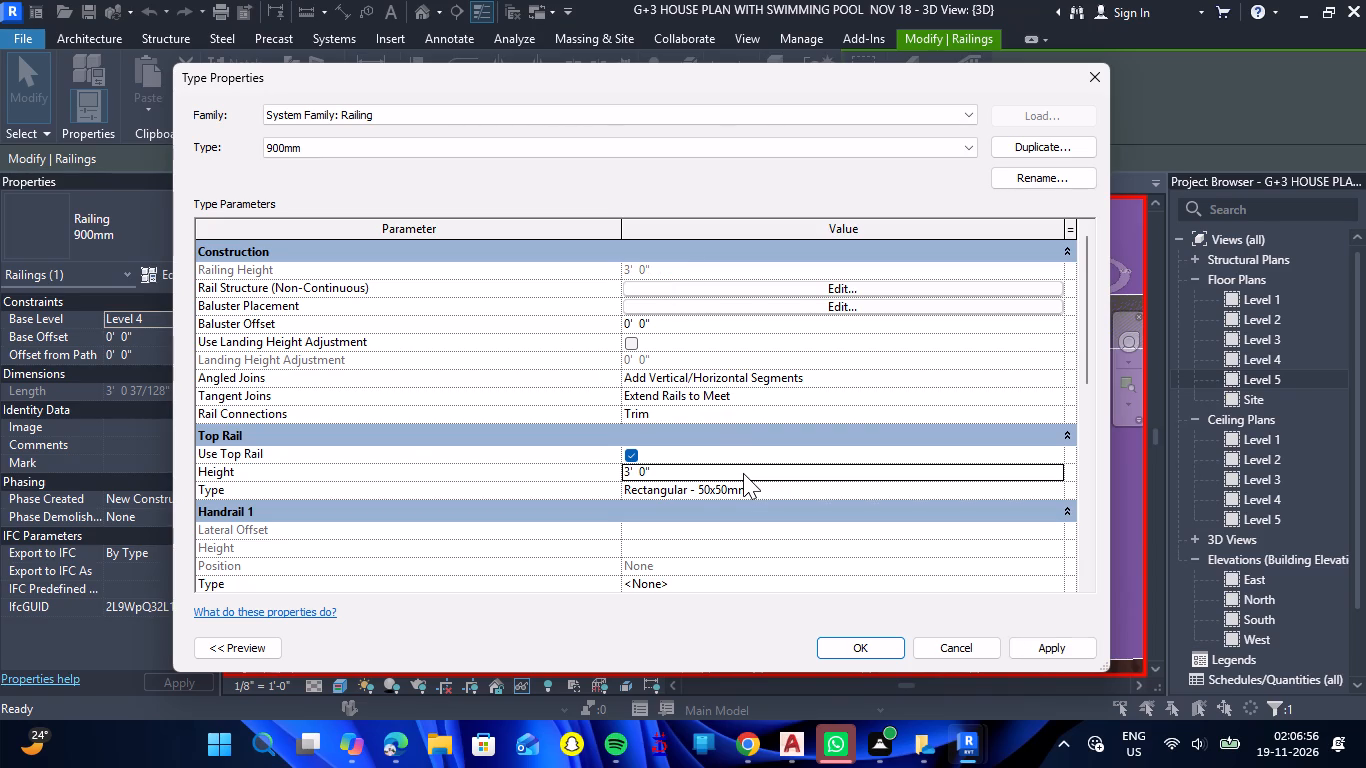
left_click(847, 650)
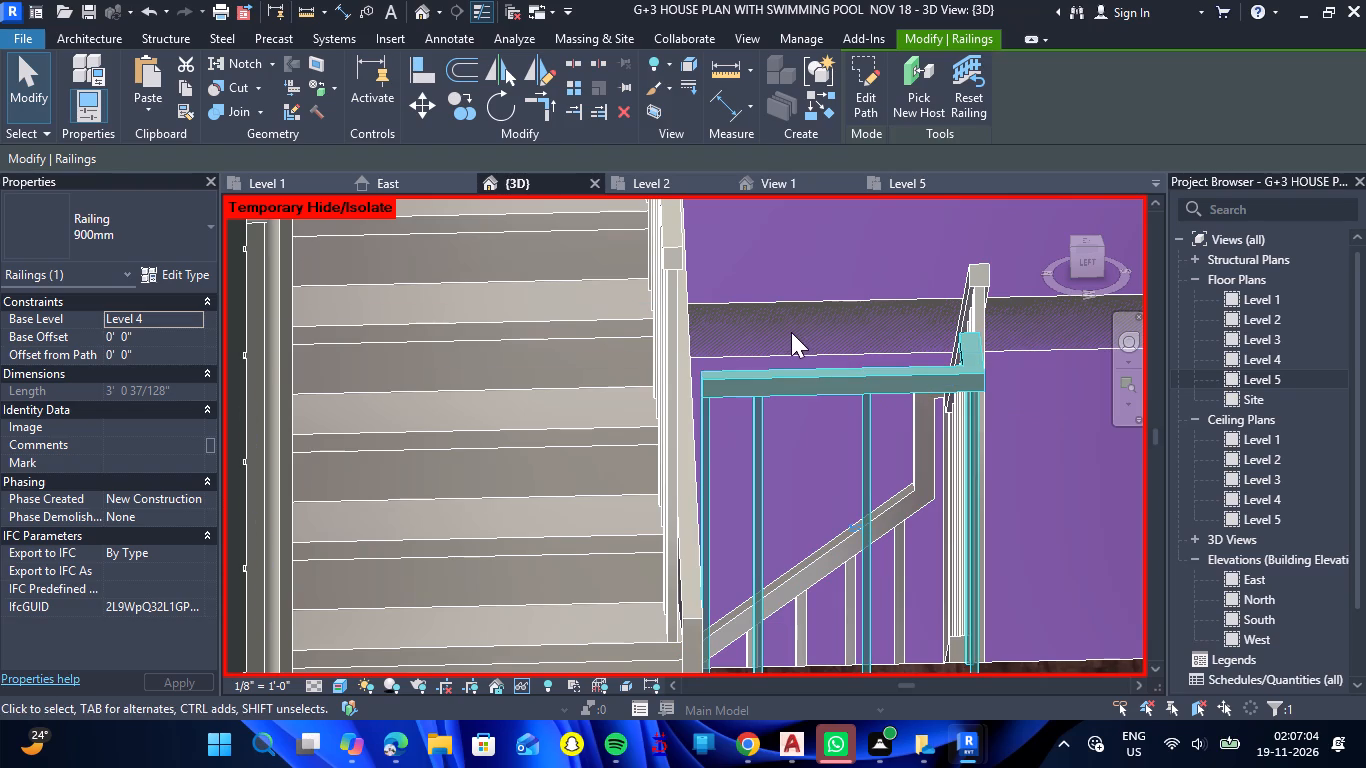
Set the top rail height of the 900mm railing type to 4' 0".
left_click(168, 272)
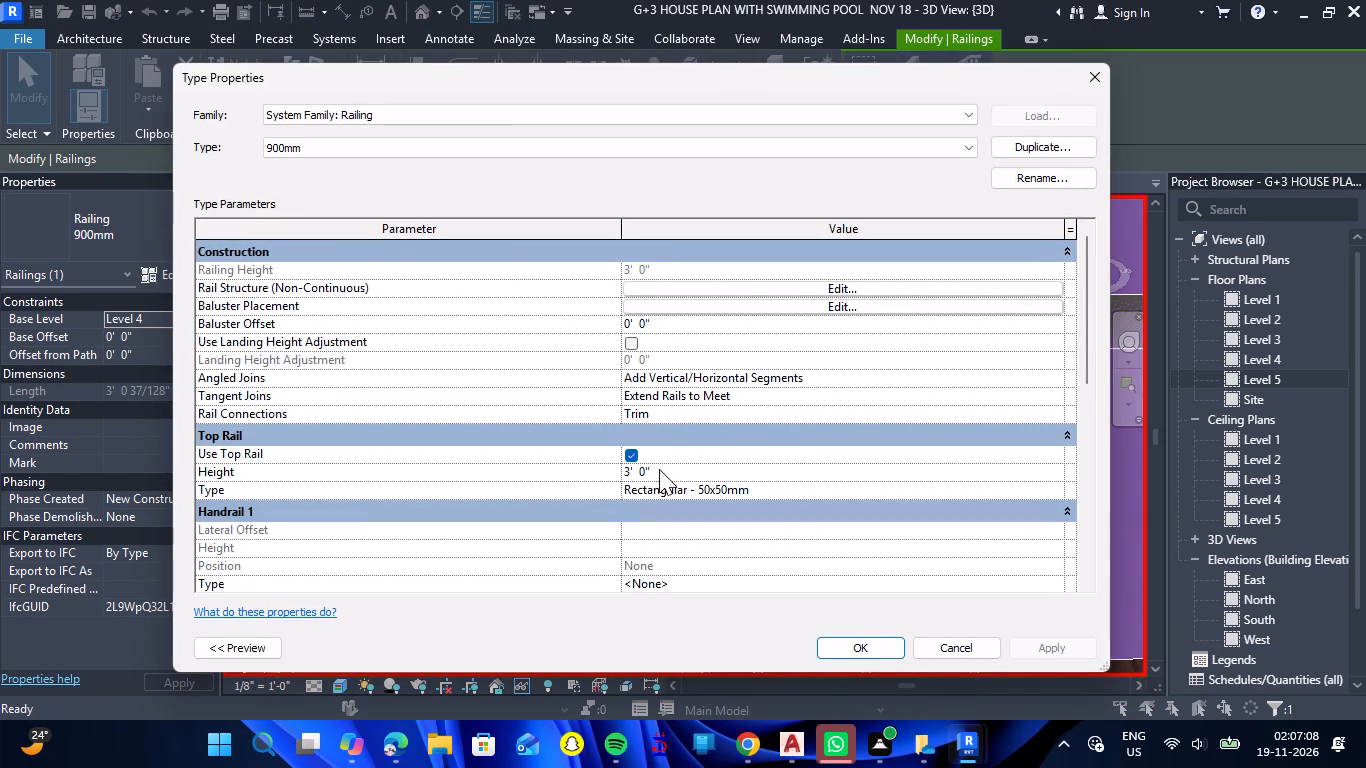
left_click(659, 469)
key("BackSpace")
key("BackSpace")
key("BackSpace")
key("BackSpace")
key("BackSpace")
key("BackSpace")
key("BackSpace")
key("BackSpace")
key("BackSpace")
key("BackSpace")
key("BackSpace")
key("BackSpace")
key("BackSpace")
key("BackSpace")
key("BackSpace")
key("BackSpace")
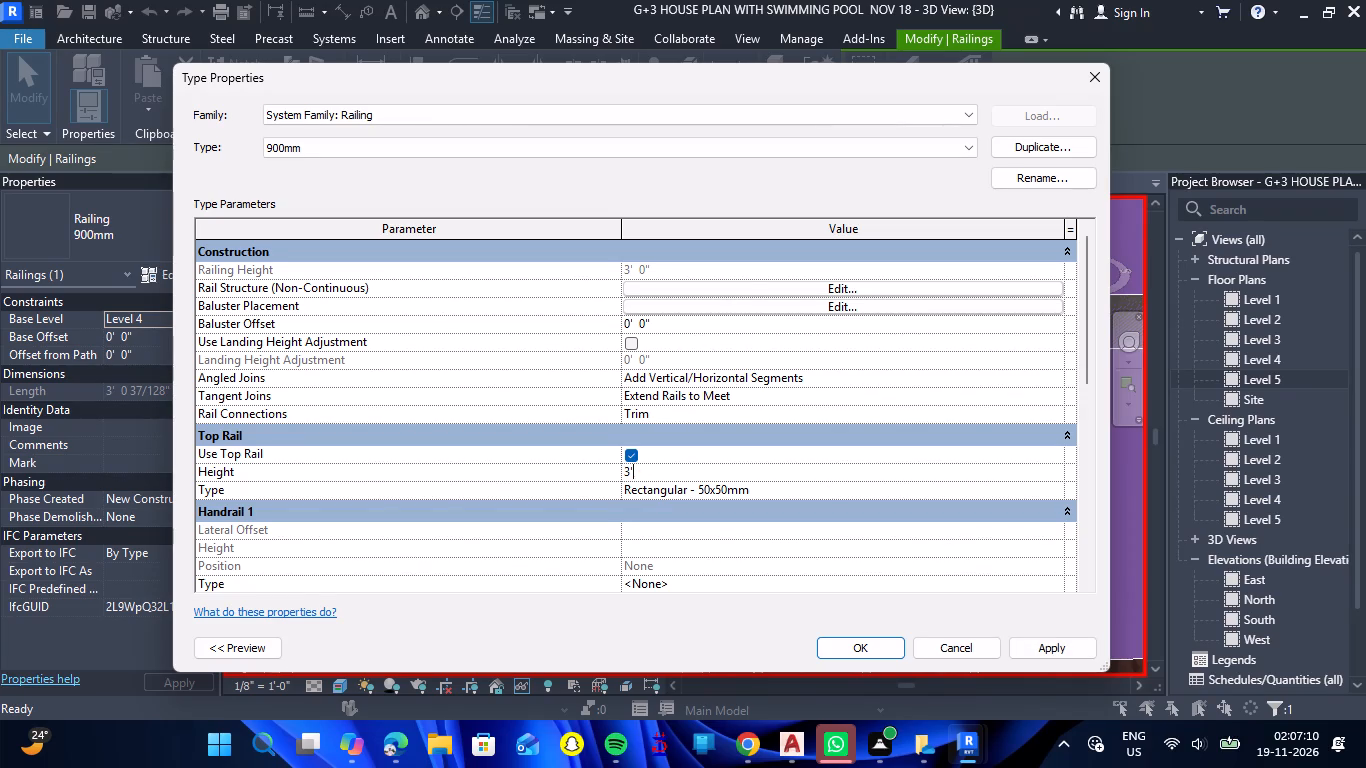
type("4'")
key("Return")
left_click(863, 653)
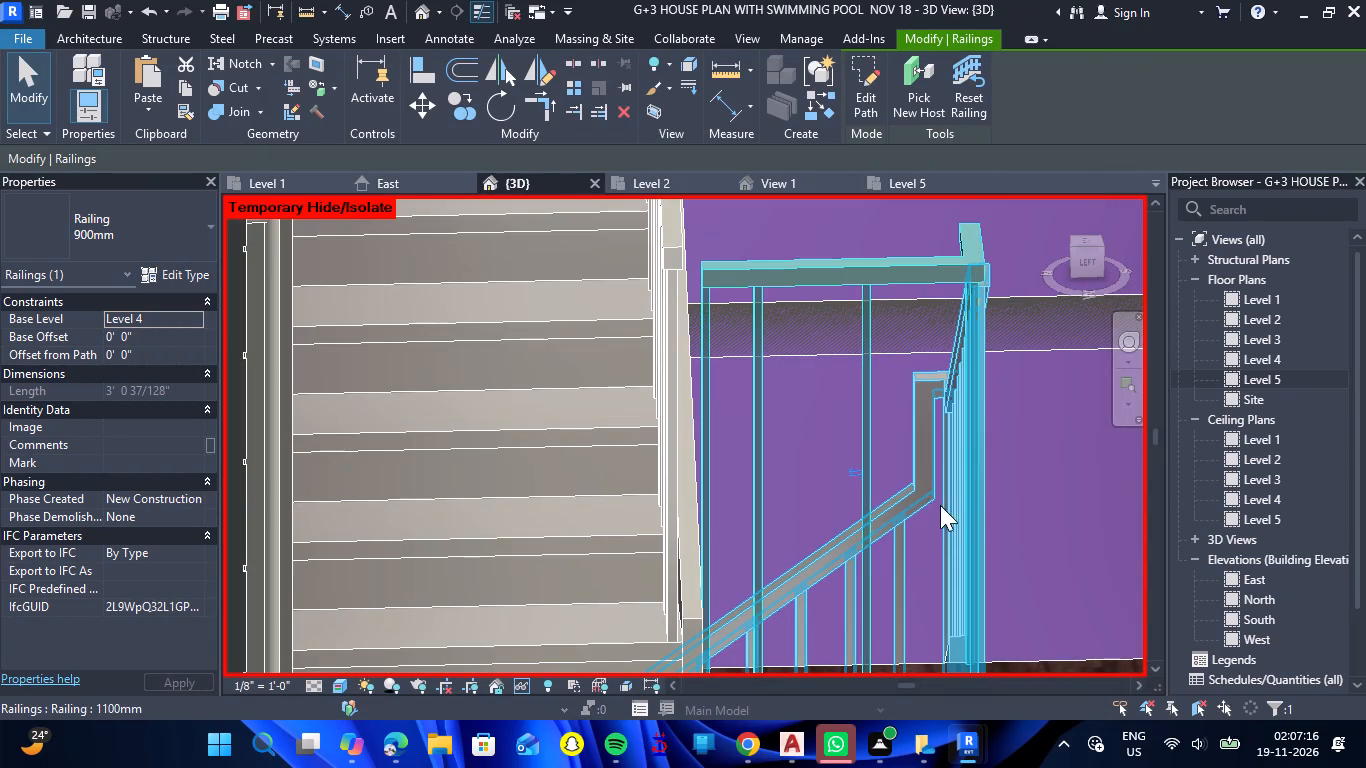
Set the top rail height of the 900mm railing type to 3' 5" to suit the adjoining stair railing.
scroll(917, 321, "down", 1)
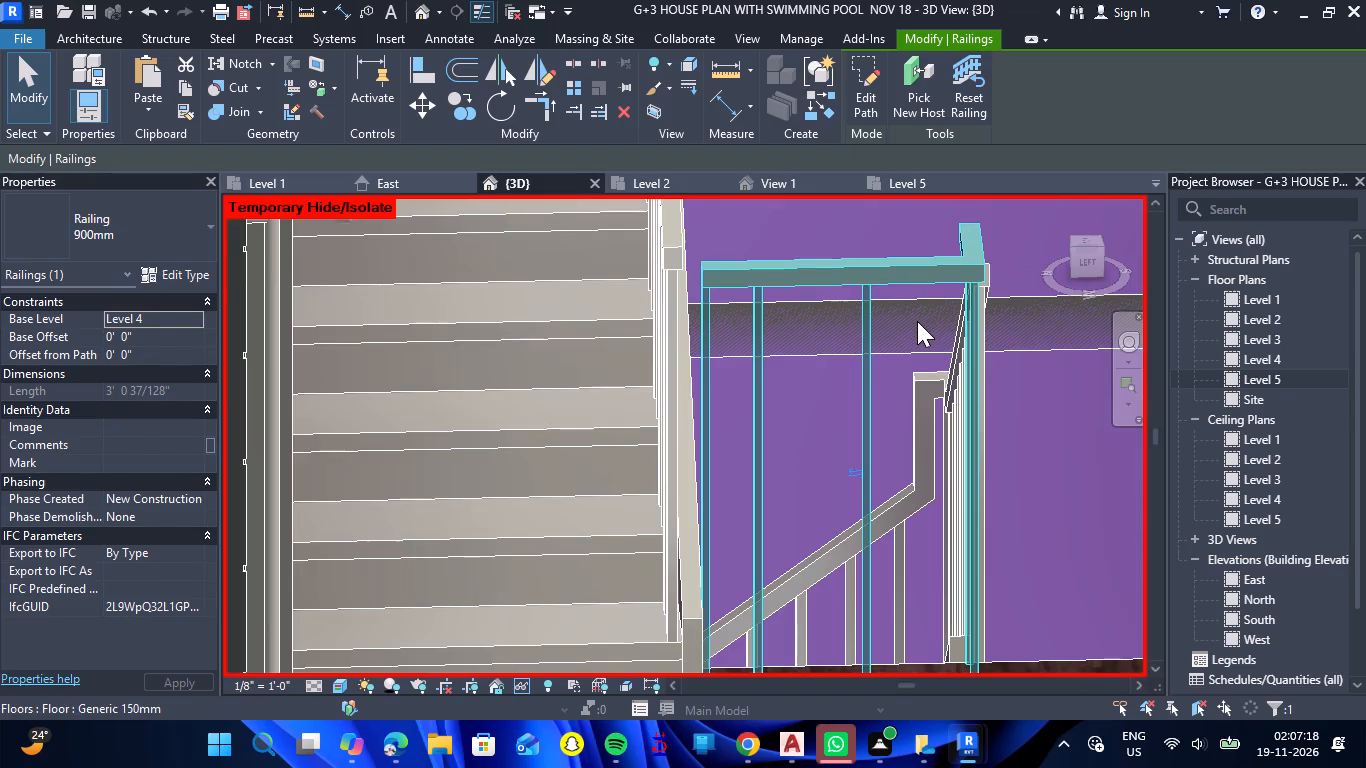
scroll(917, 321, "down", 1)
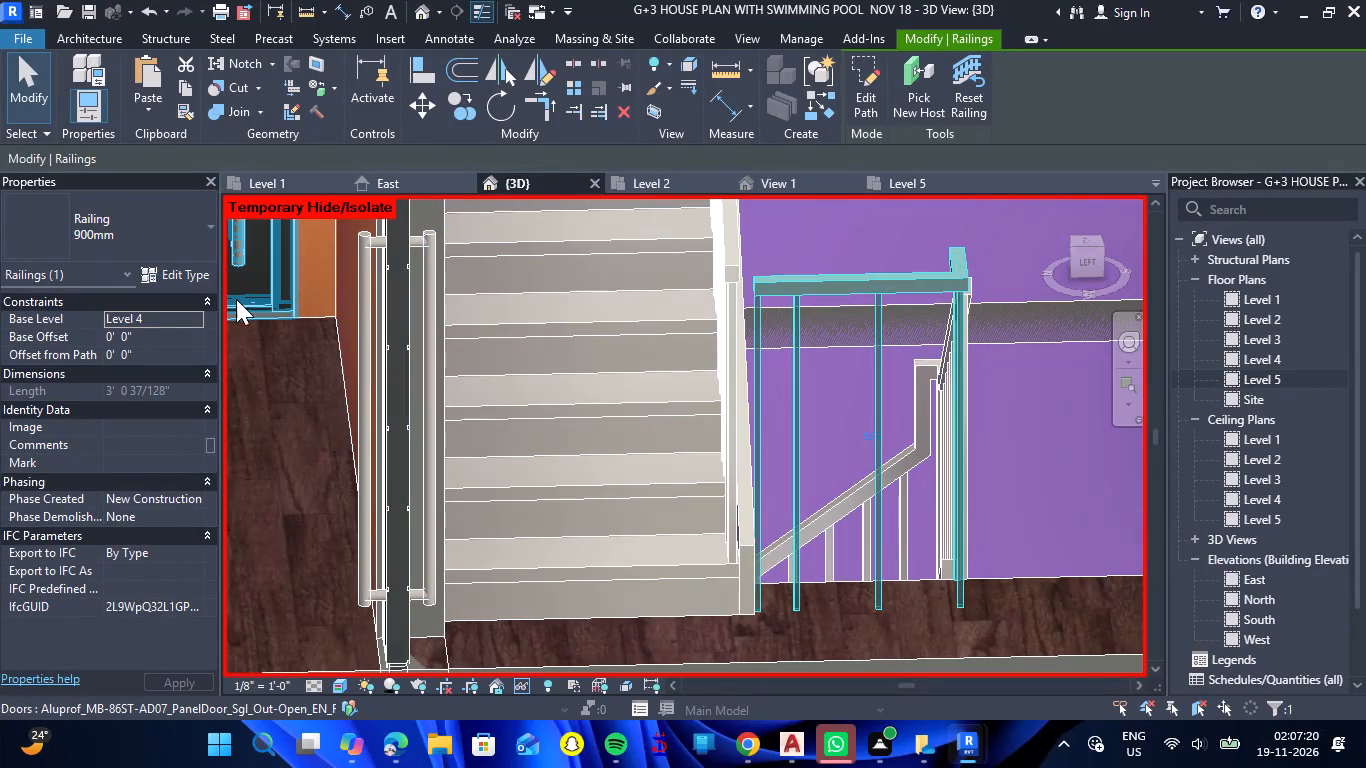
left_click(187, 276)
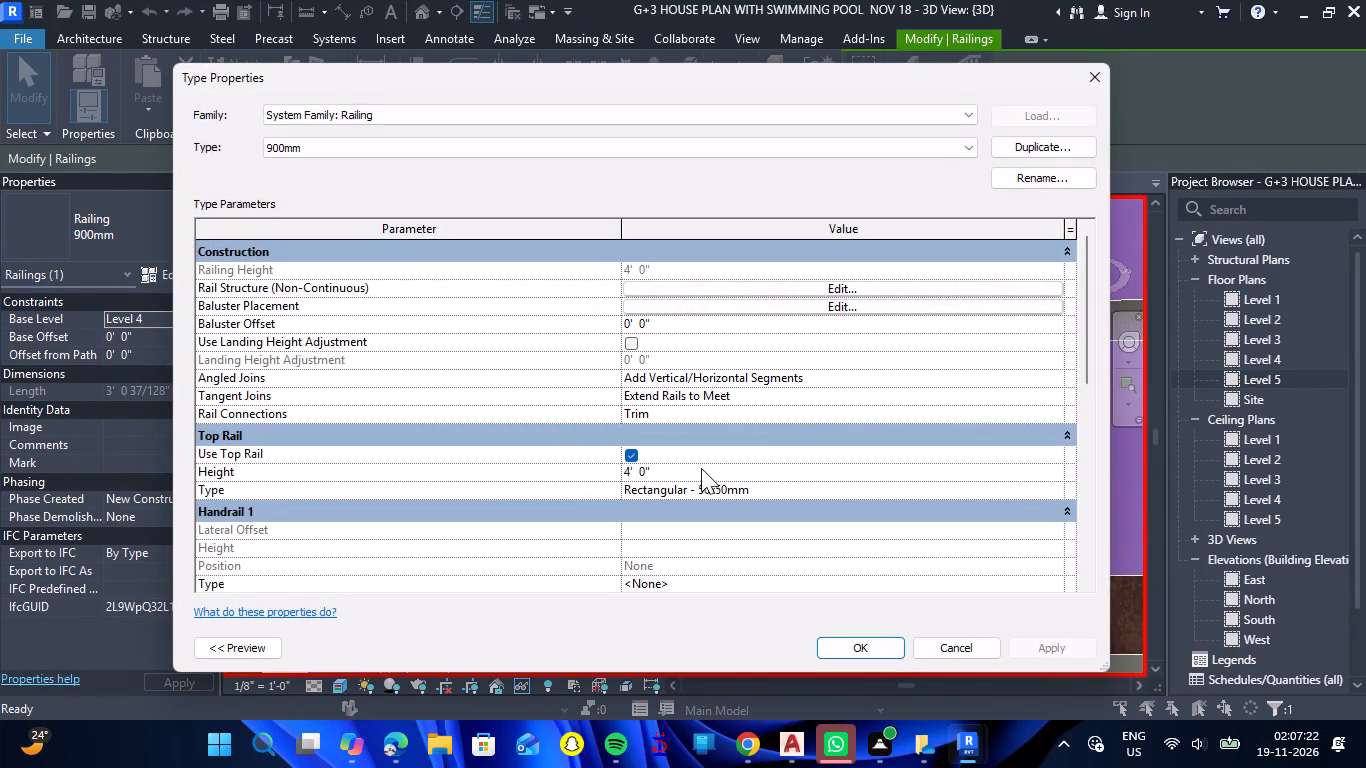
left_click(700, 477)
type("3'5\"")
key("Return")
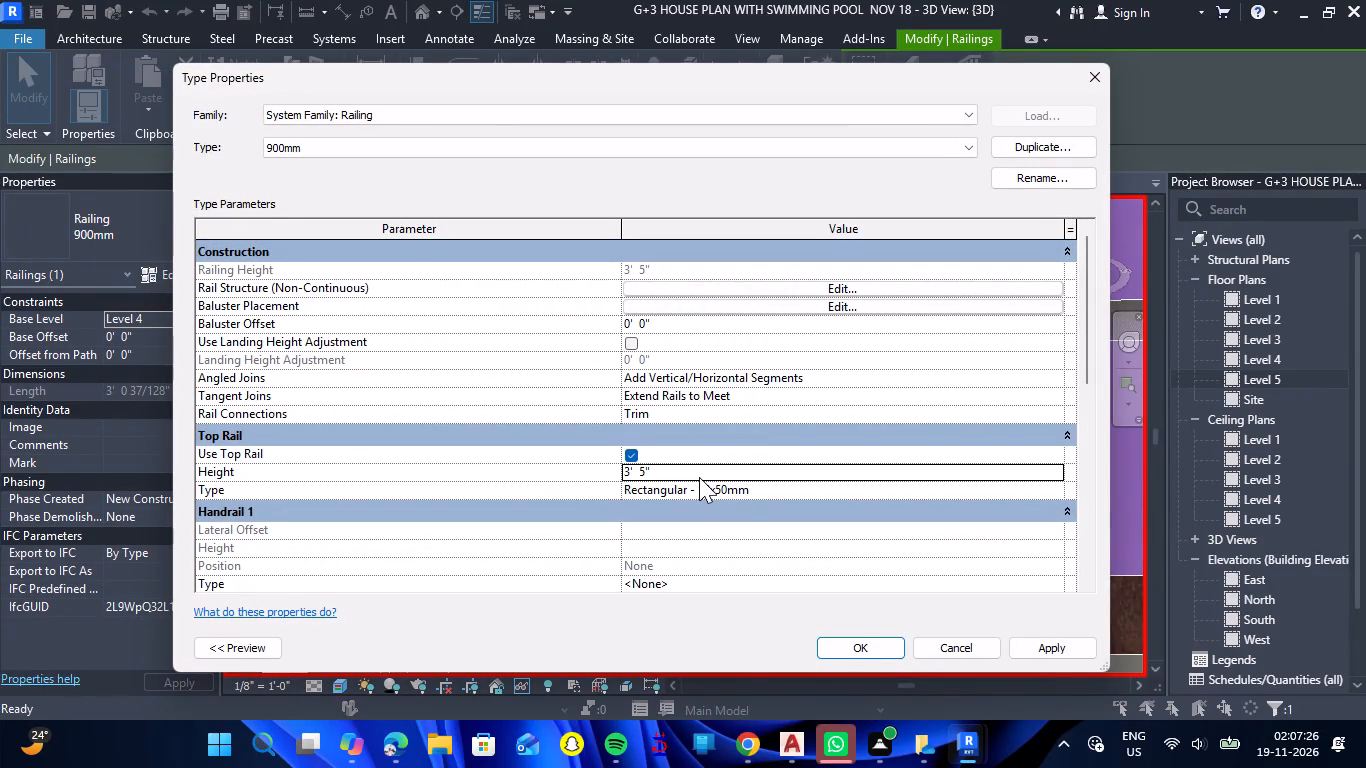
left_click(856, 647)
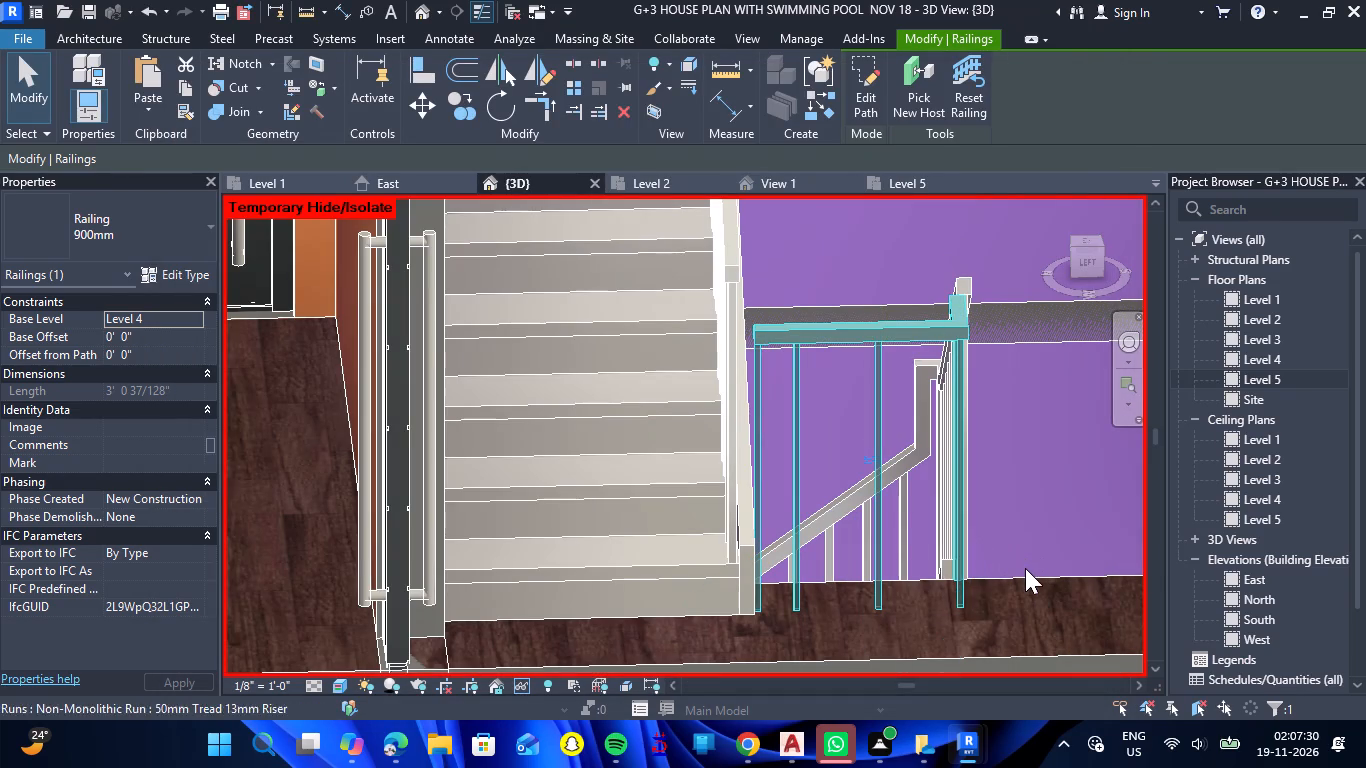
Copy the Level 4 stairwell guard railing and paste it aligned to Level 2 and Level 3.
scroll(988, 521, "down", 4)
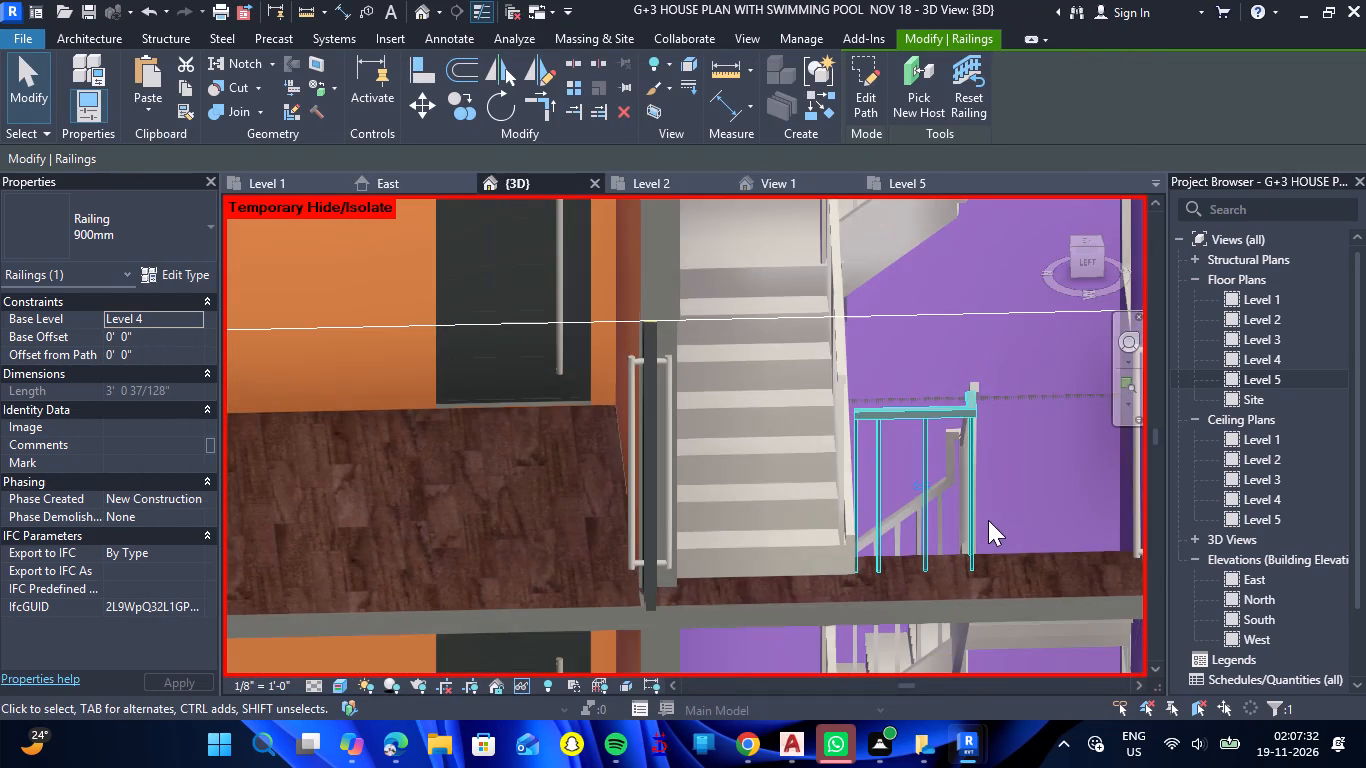
scroll(853, 478, "down", 11)
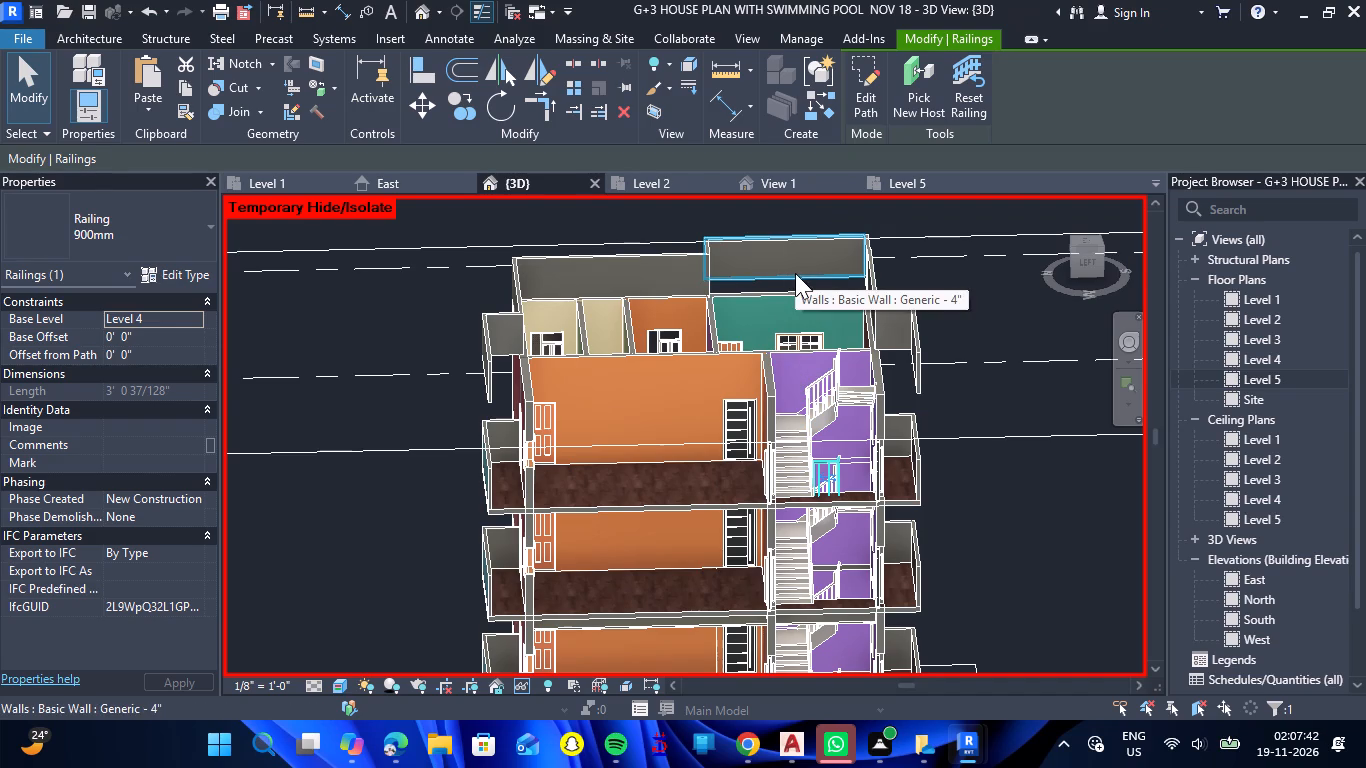
left_click(193, 92)
left_click(160, 116)
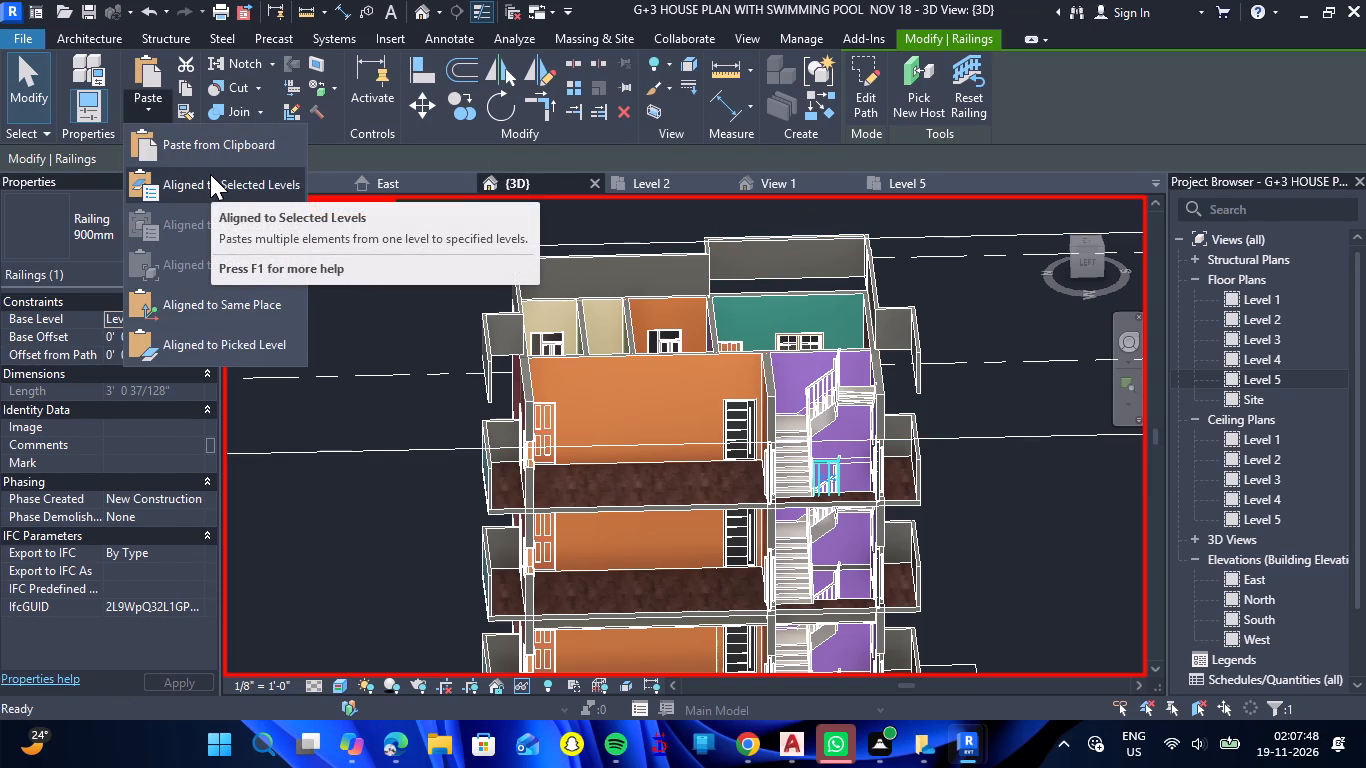
left_click(212, 180)
scroll(430, 299, "down", 3)
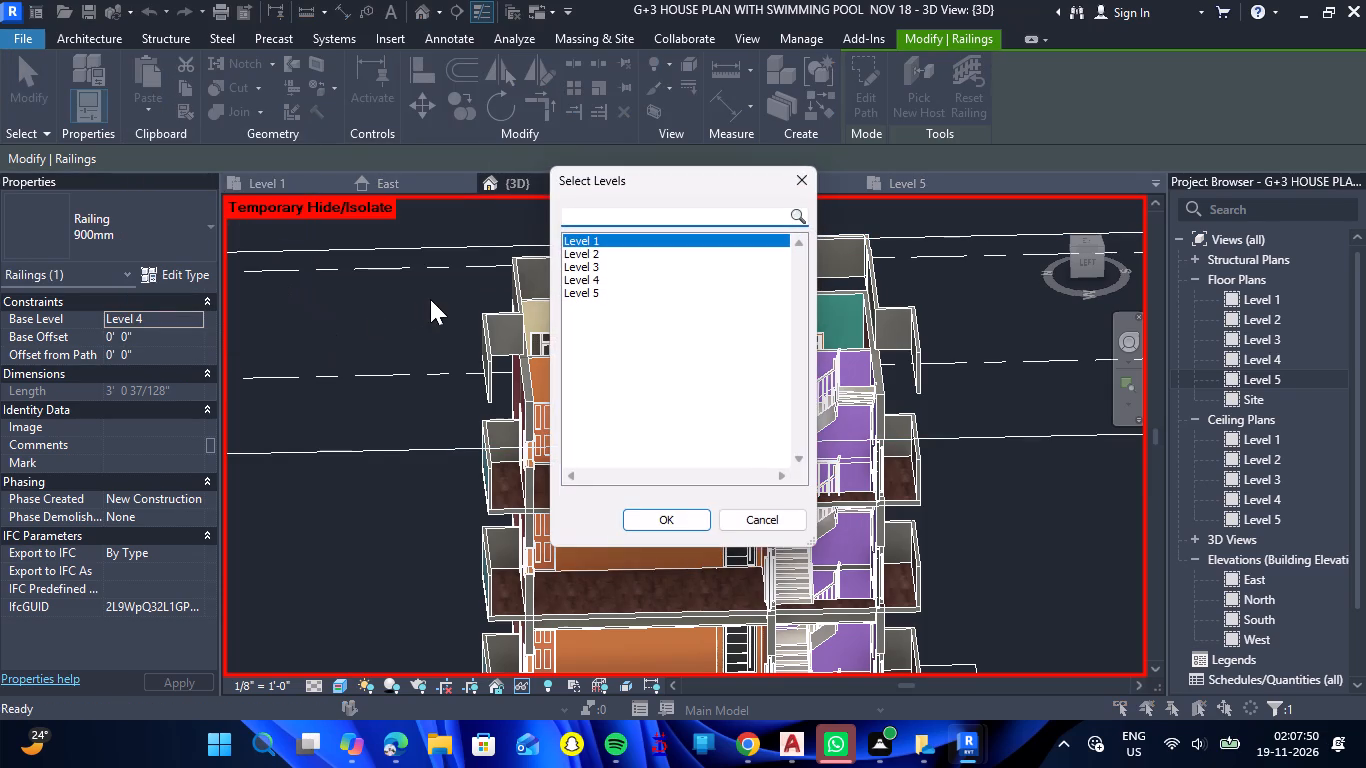
left_click(600, 264)
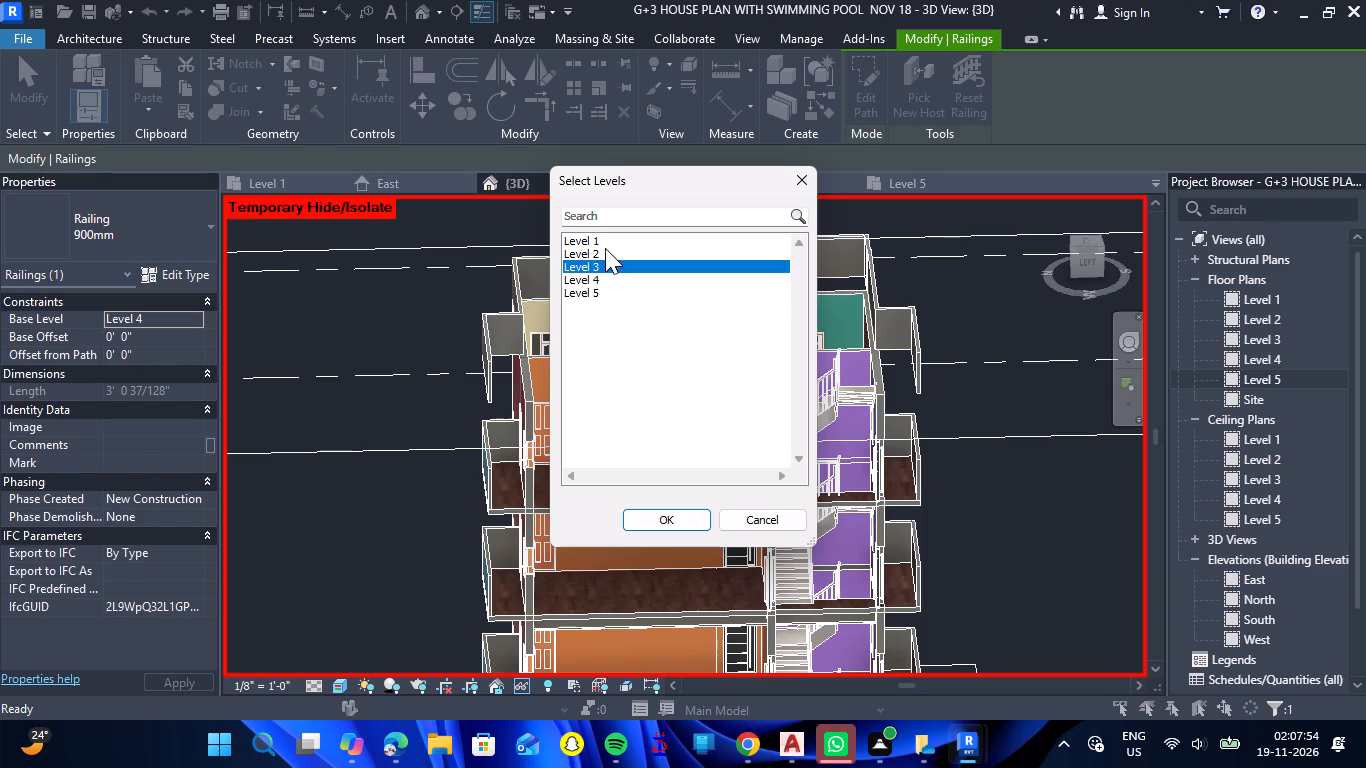
left_click(604, 250)
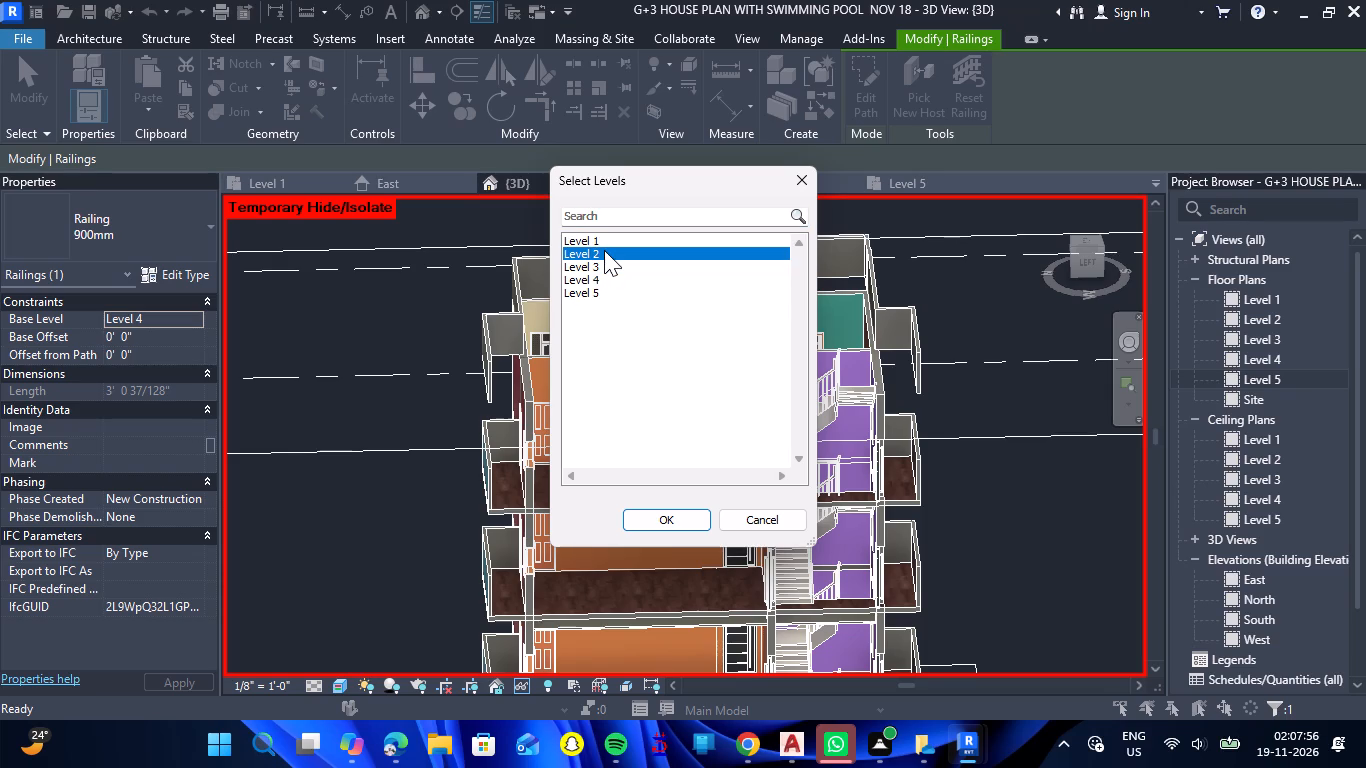
key("shift+Down")
left_click(669, 514)
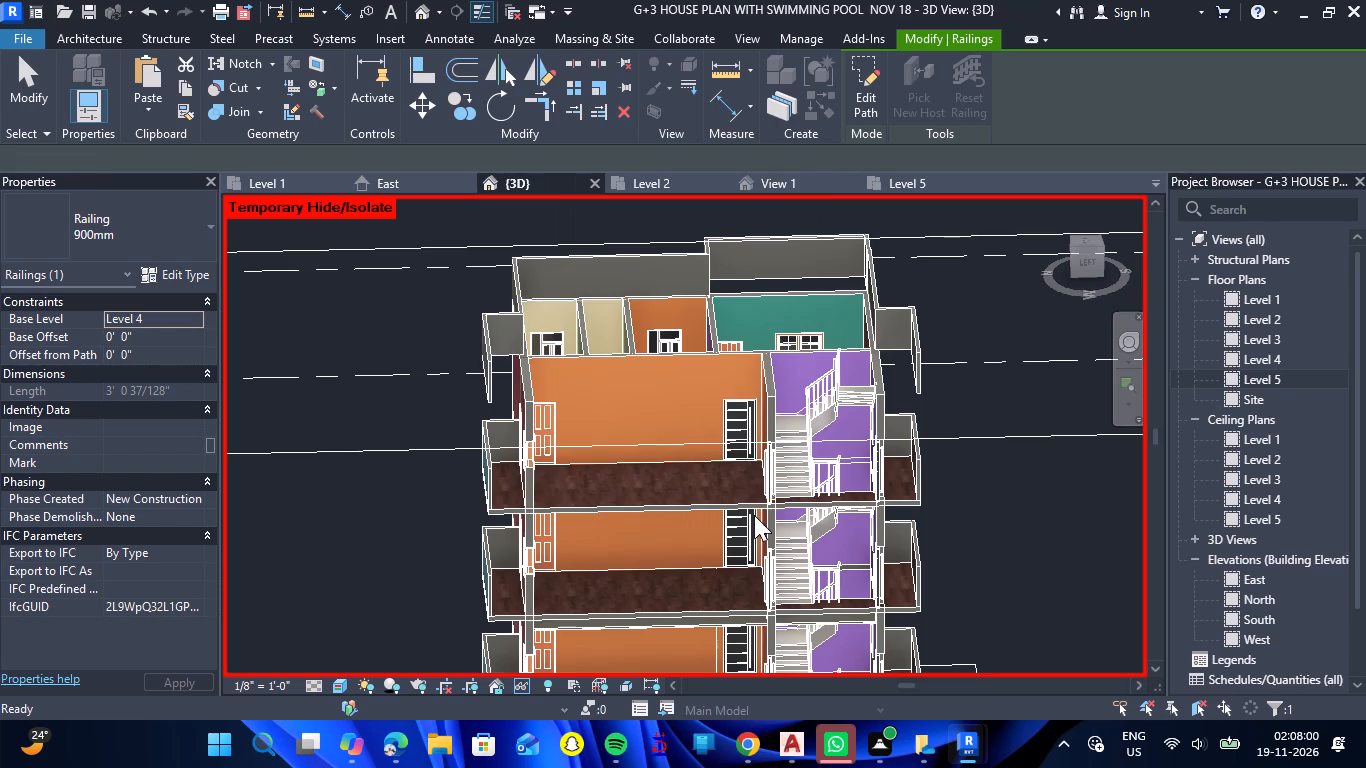
Clear the selection and examine the stairwell guard railings on each floor of the sectioned building.
scroll(751, 481, "down", 7)
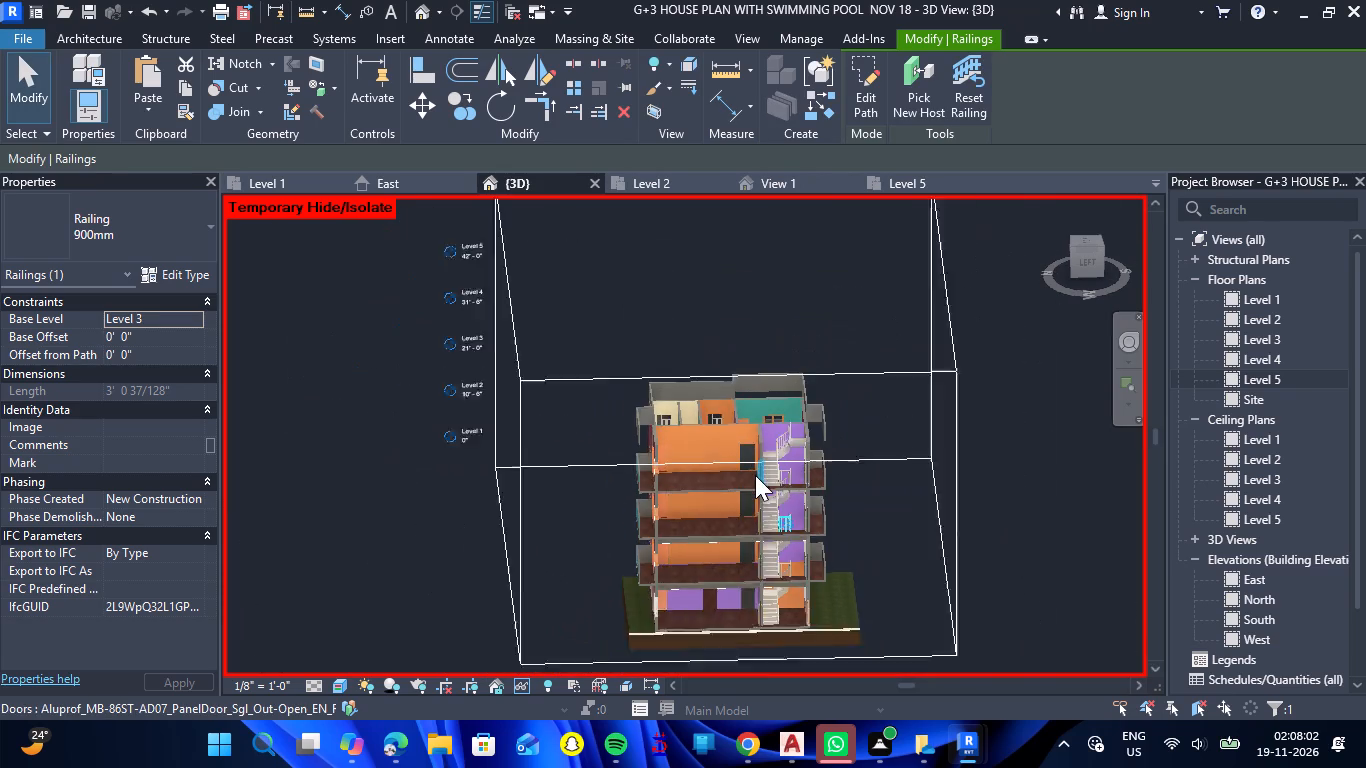
scroll(781, 567, "up", 7)
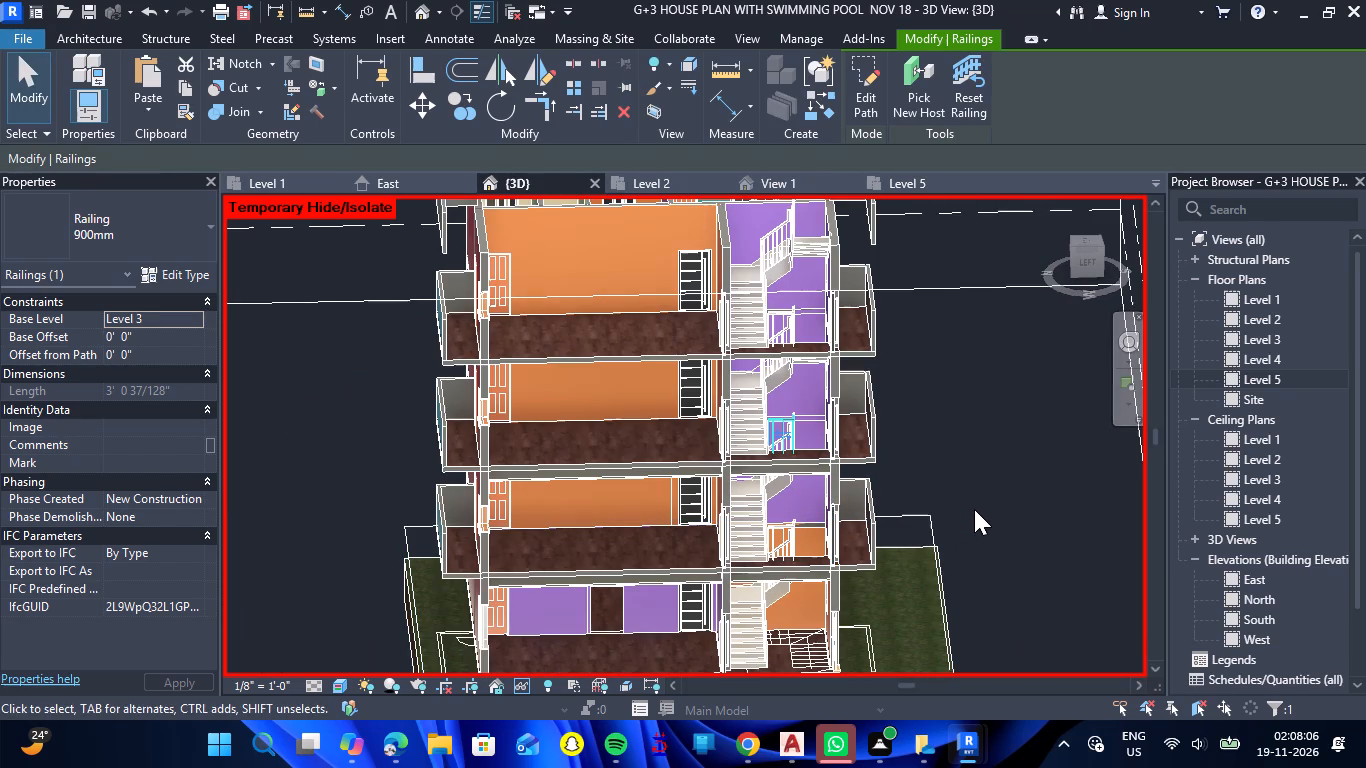
key("Escape")
scroll(936, 447, "down", 5)
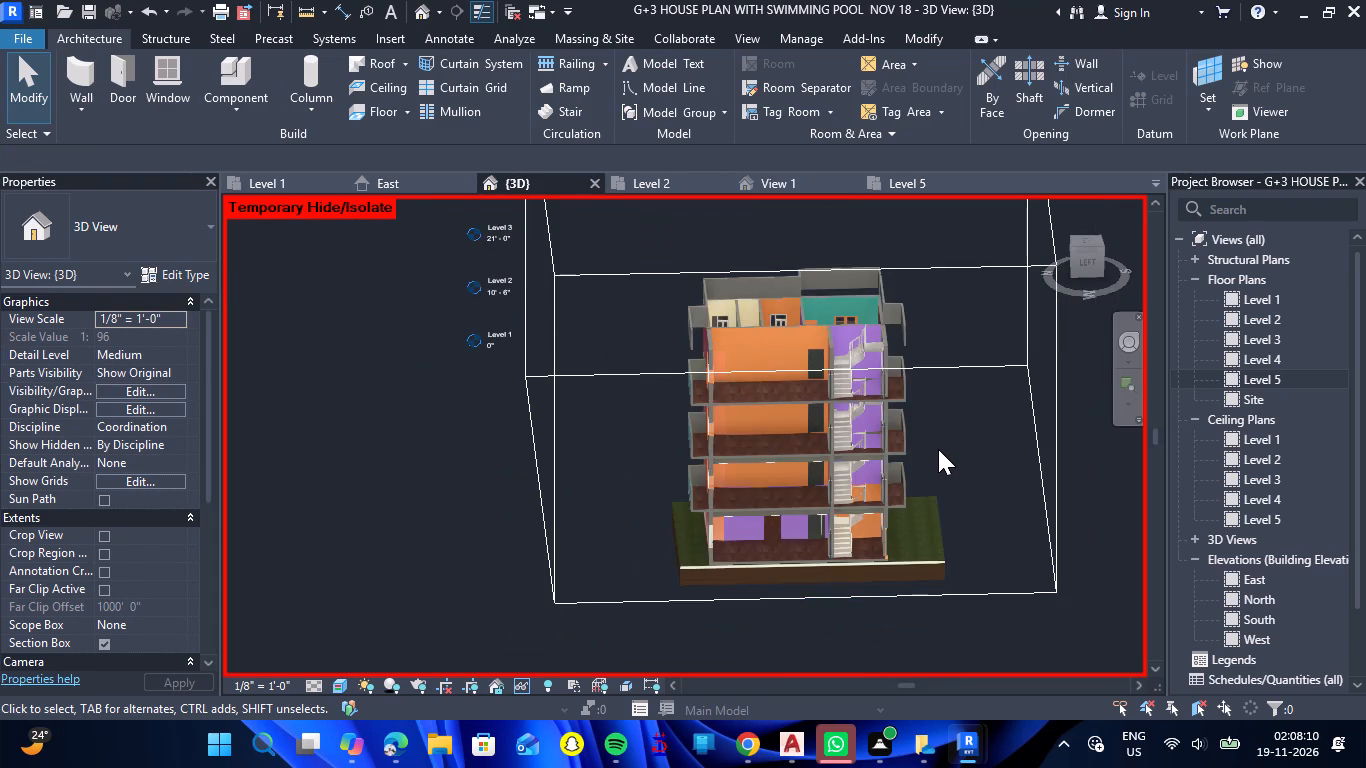
scroll(943, 452, "up", 7)
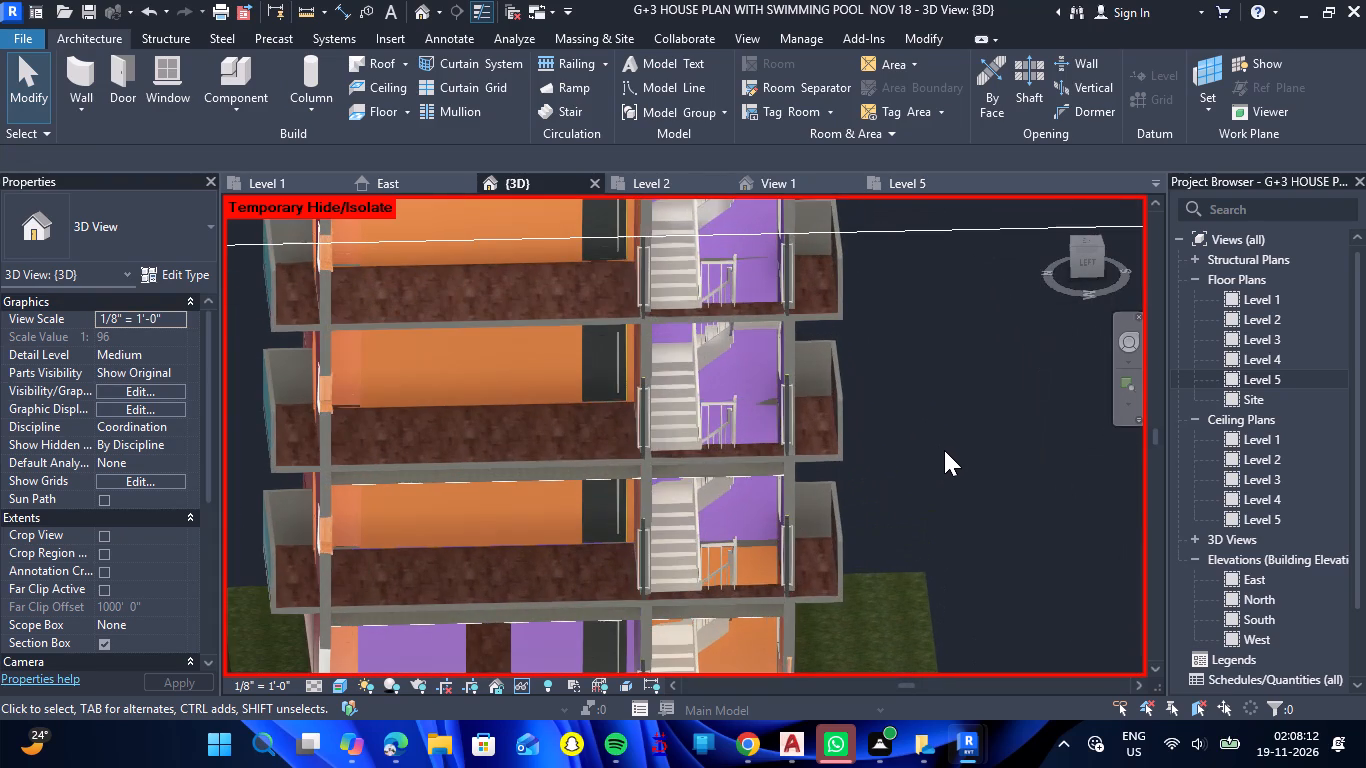
Reset the temporary hide/isolate and turn off the section box so the 3D view covers the whole building.
scroll(944, 450, "down", 4)
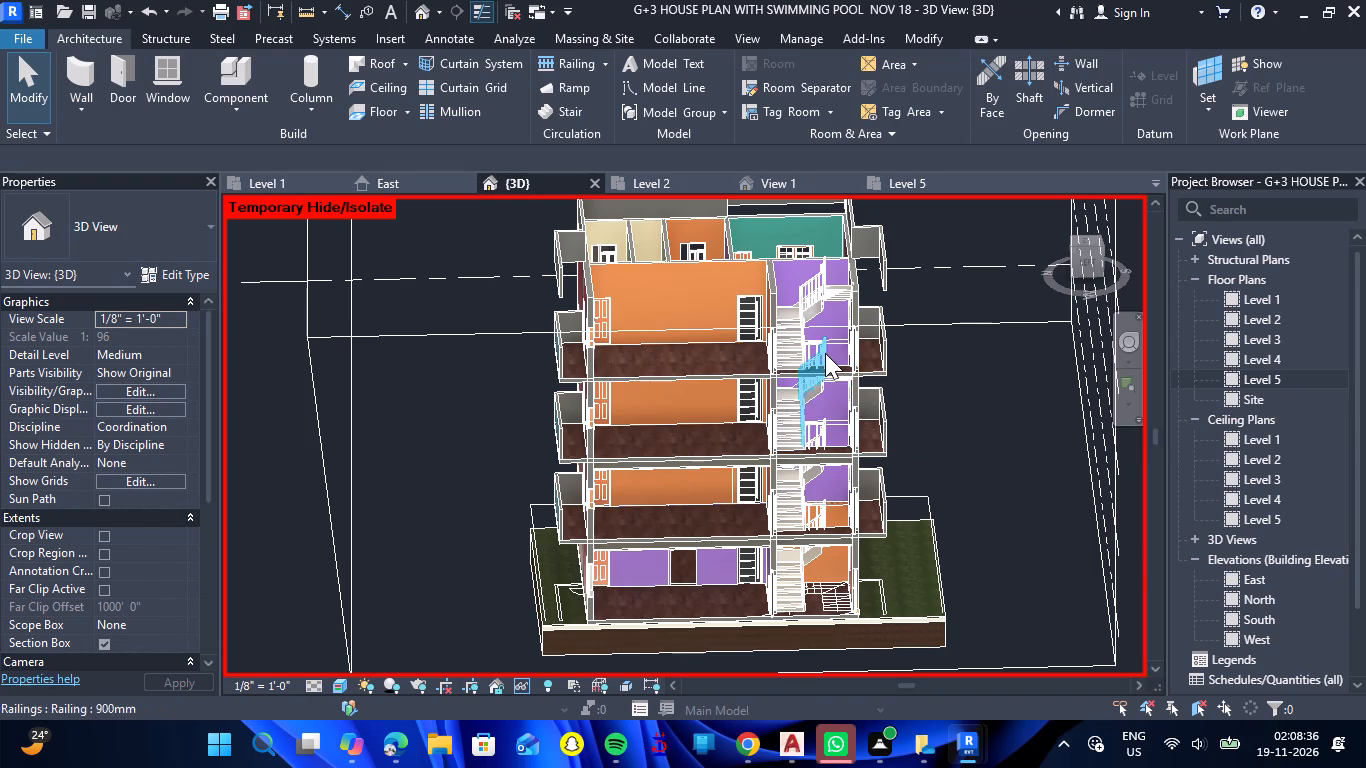
scroll(825, 353, "up", 2)
scroll(824, 353, "down", 4)
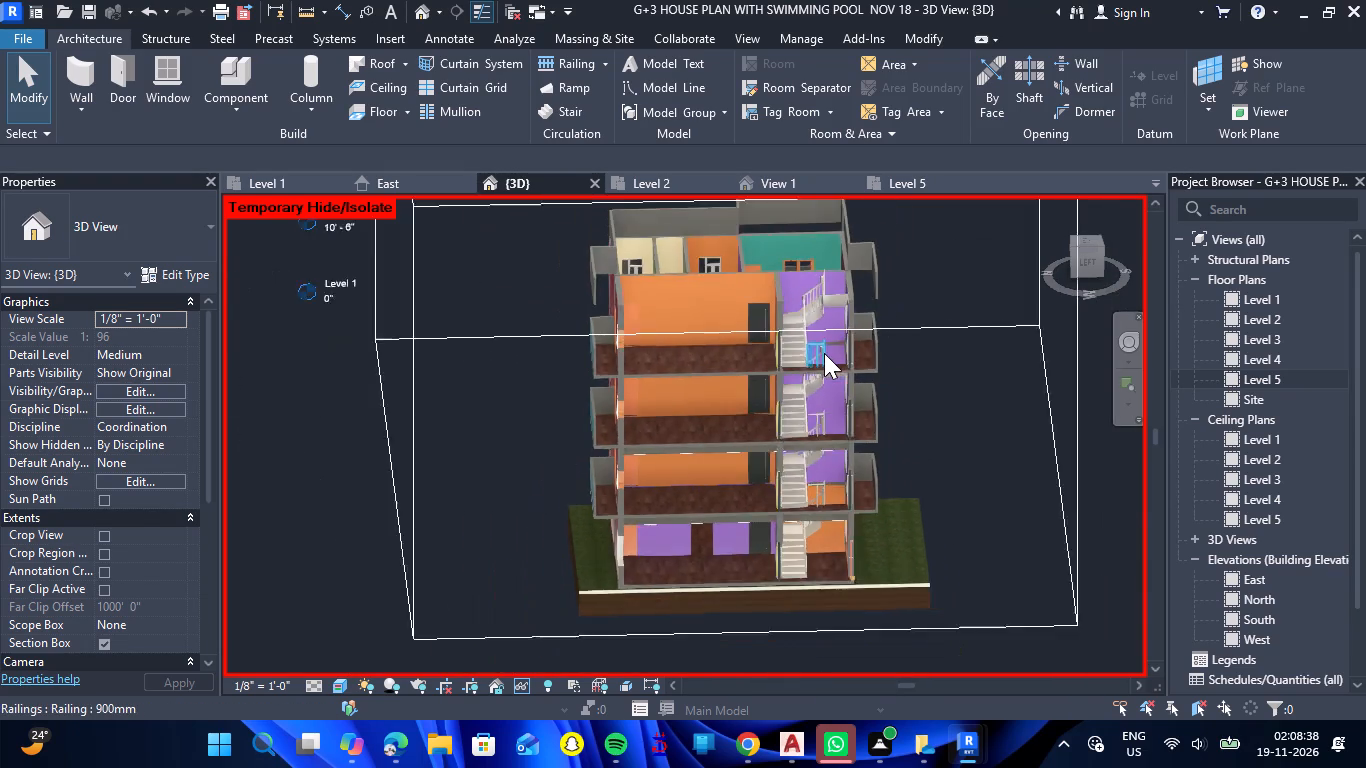
scroll(824, 353, "down", 1)
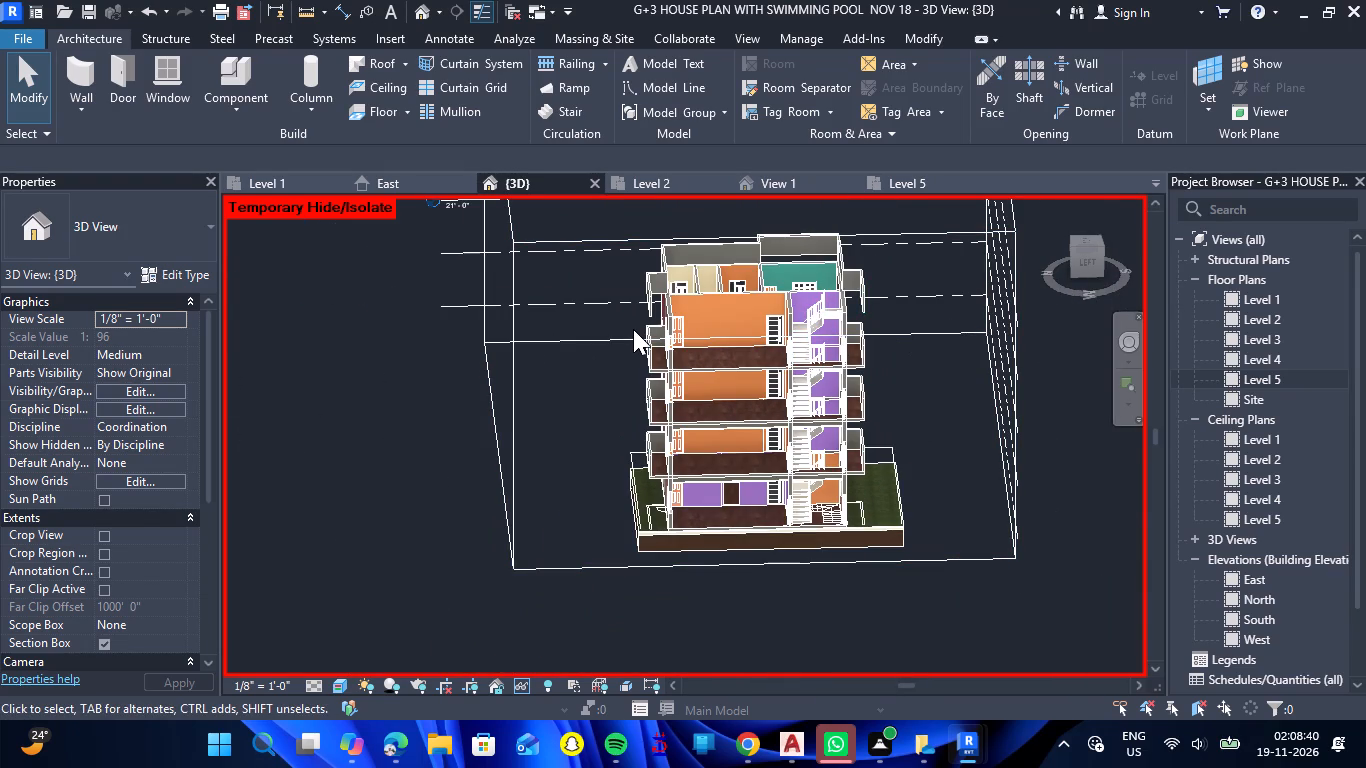
type("HR")
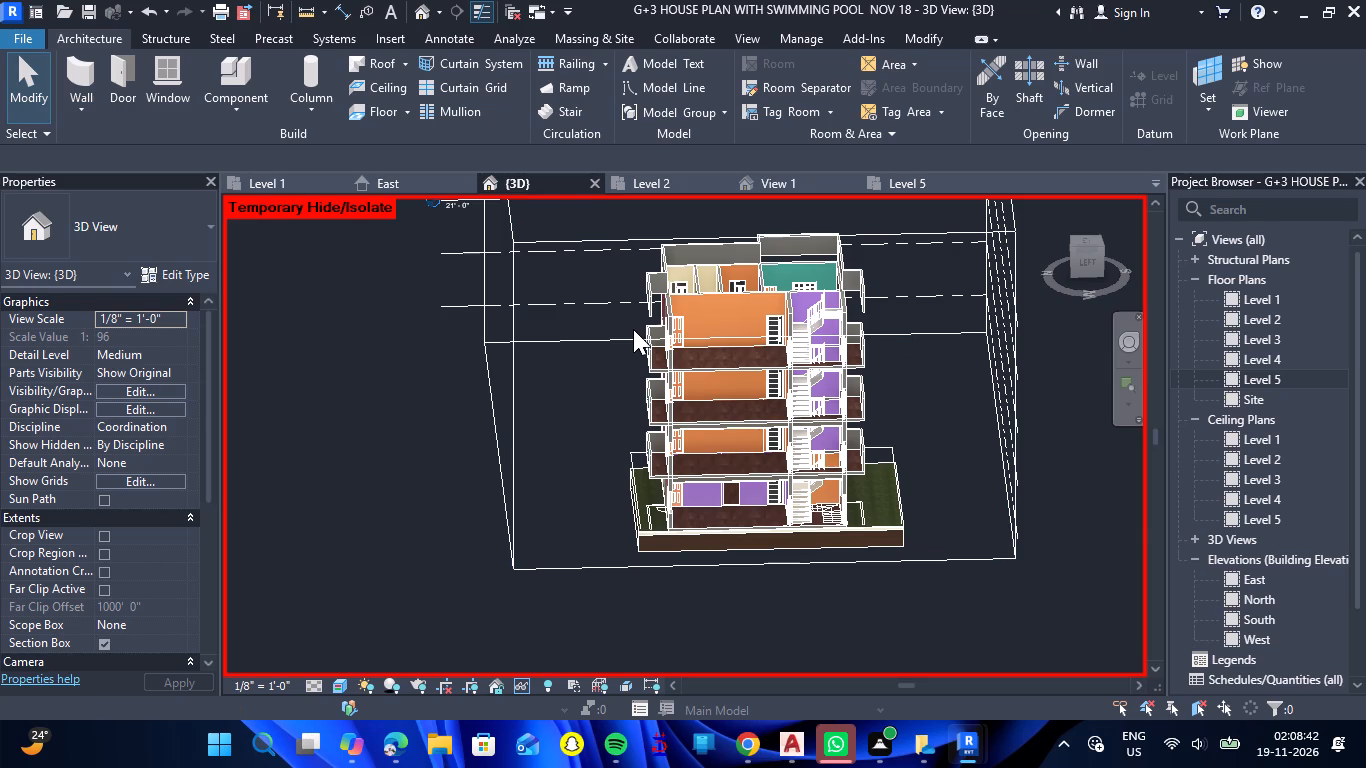
scroll(436, 446, "down", 4)
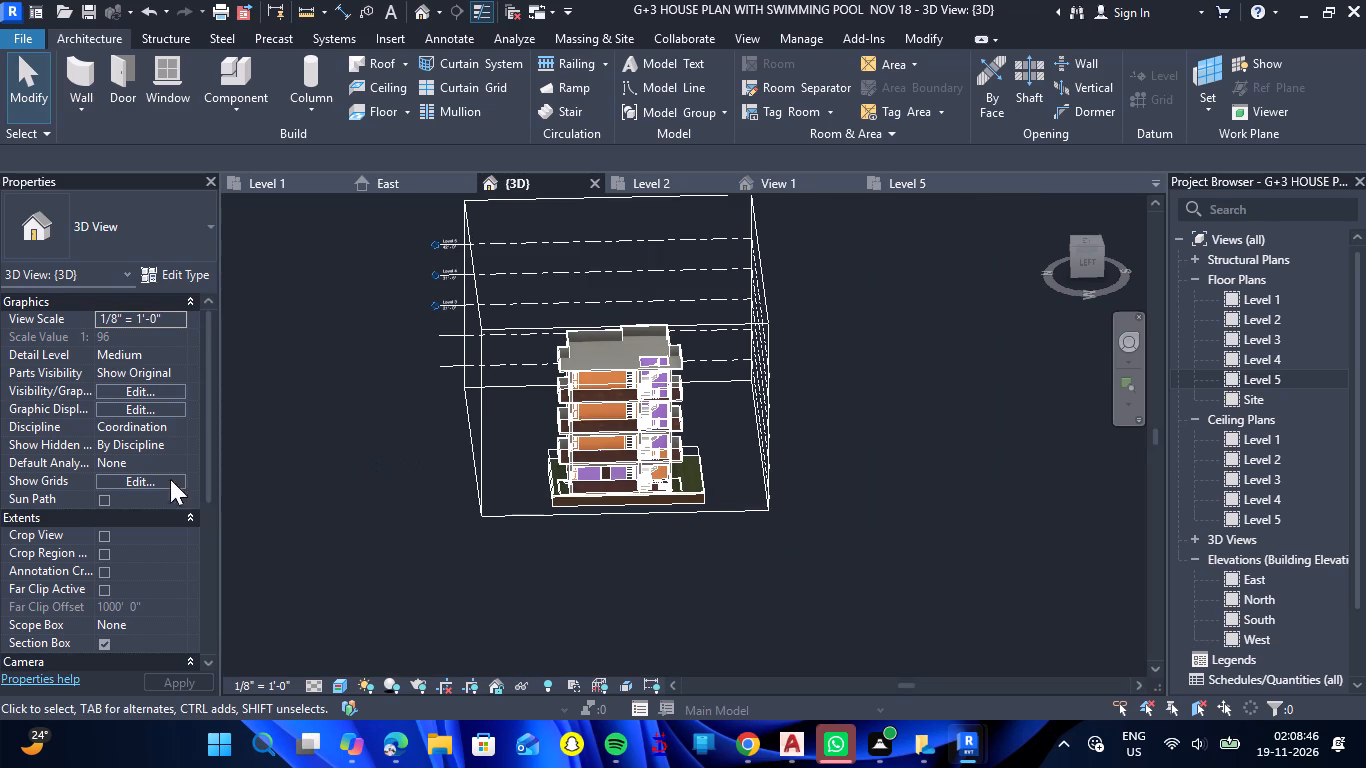
left_click(104, 643)
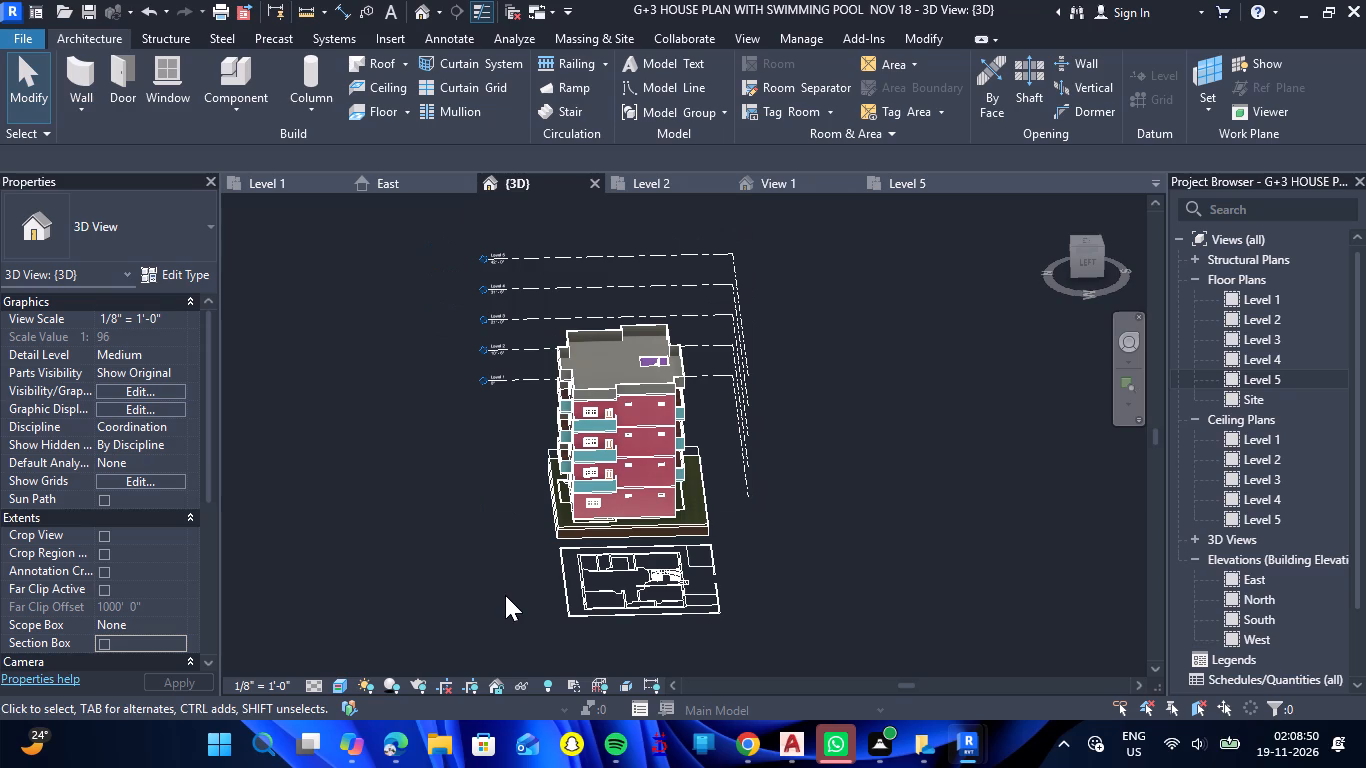
Delete the small stray element standing apart from the building, beyond its front corner.
right_click_drag(835, 538, 815, 569, "shift")
left_click_drag(835, 538, 815, 569, "shift")
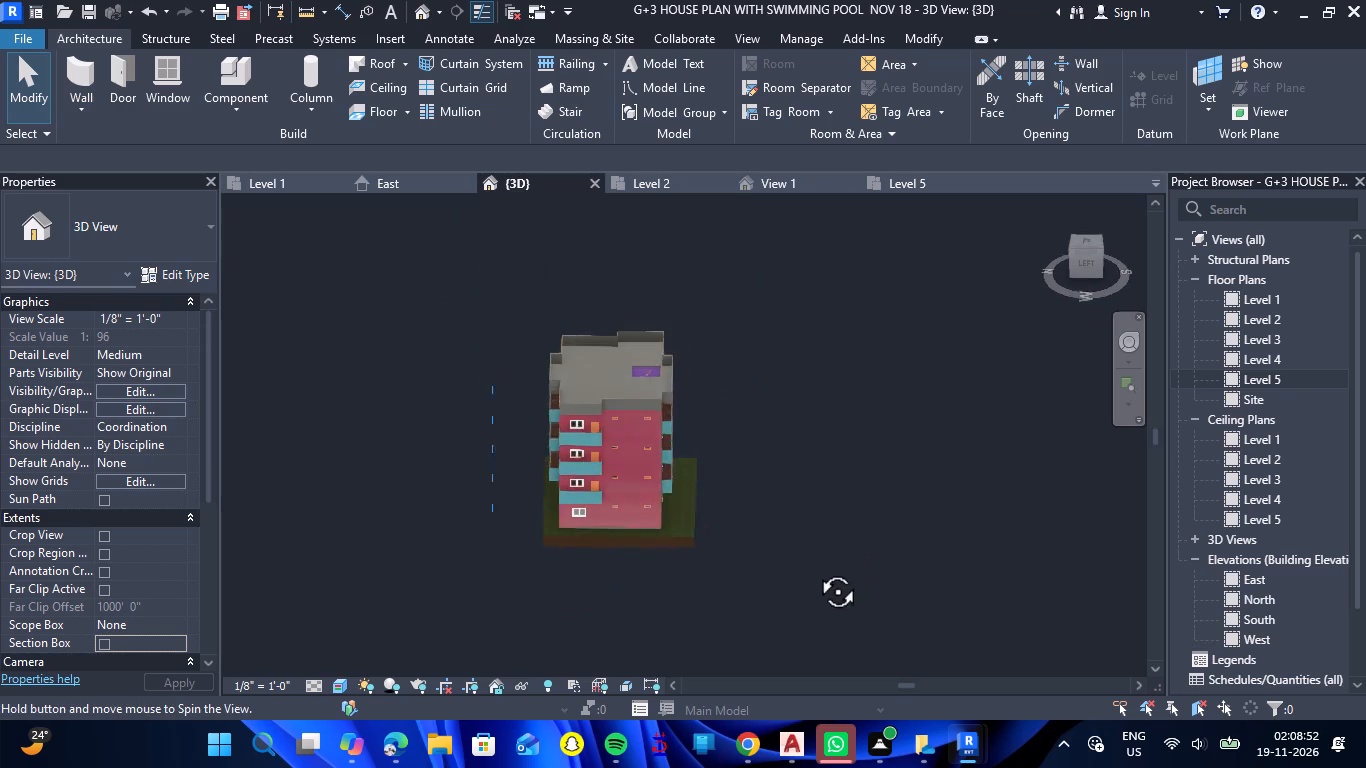
right_click_drag(815, 569, 618, 589, "shift")
left_click_drag(815, 569, 618, 589, "shift")
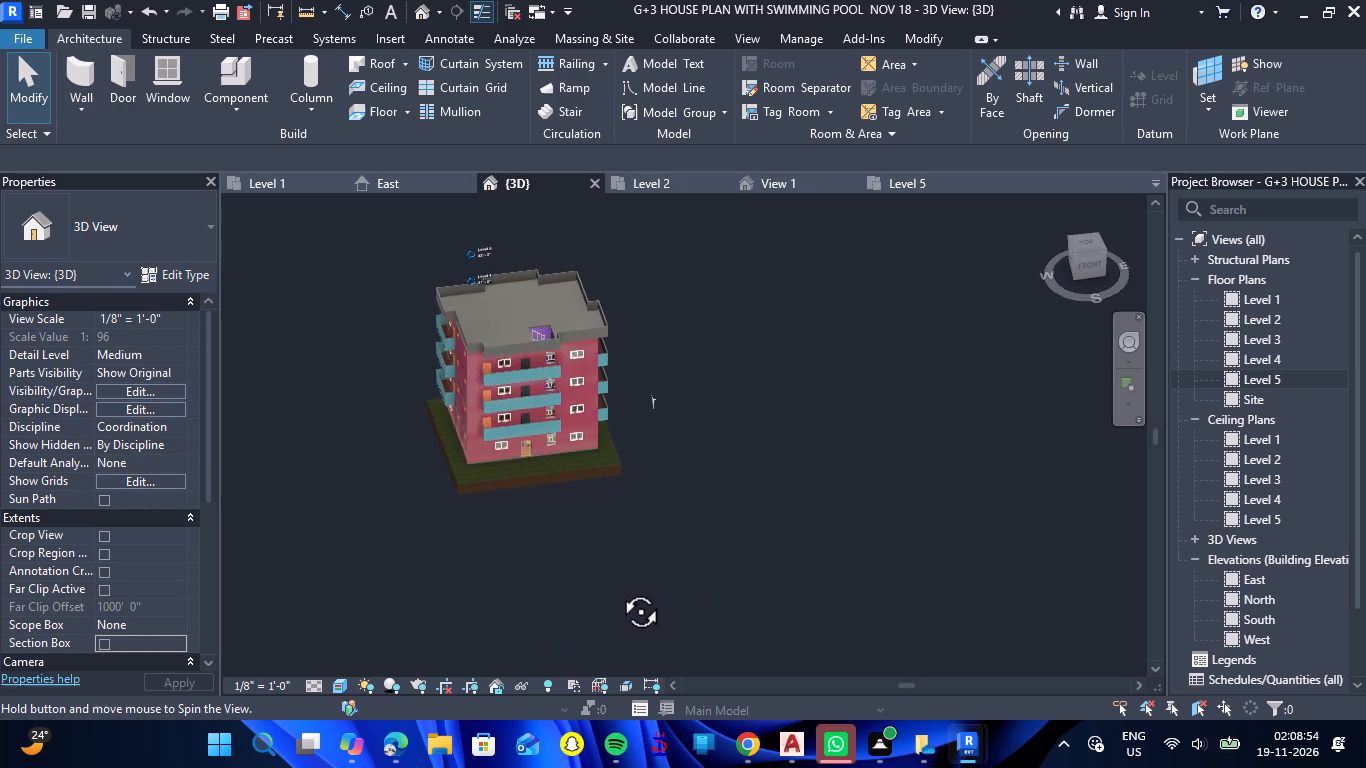
left_click_drag(618, 589, 616, 585, "shift")
right_click_drag(618, 589, 615, 584, "shift")
scroll(656, 392, "up", 8)
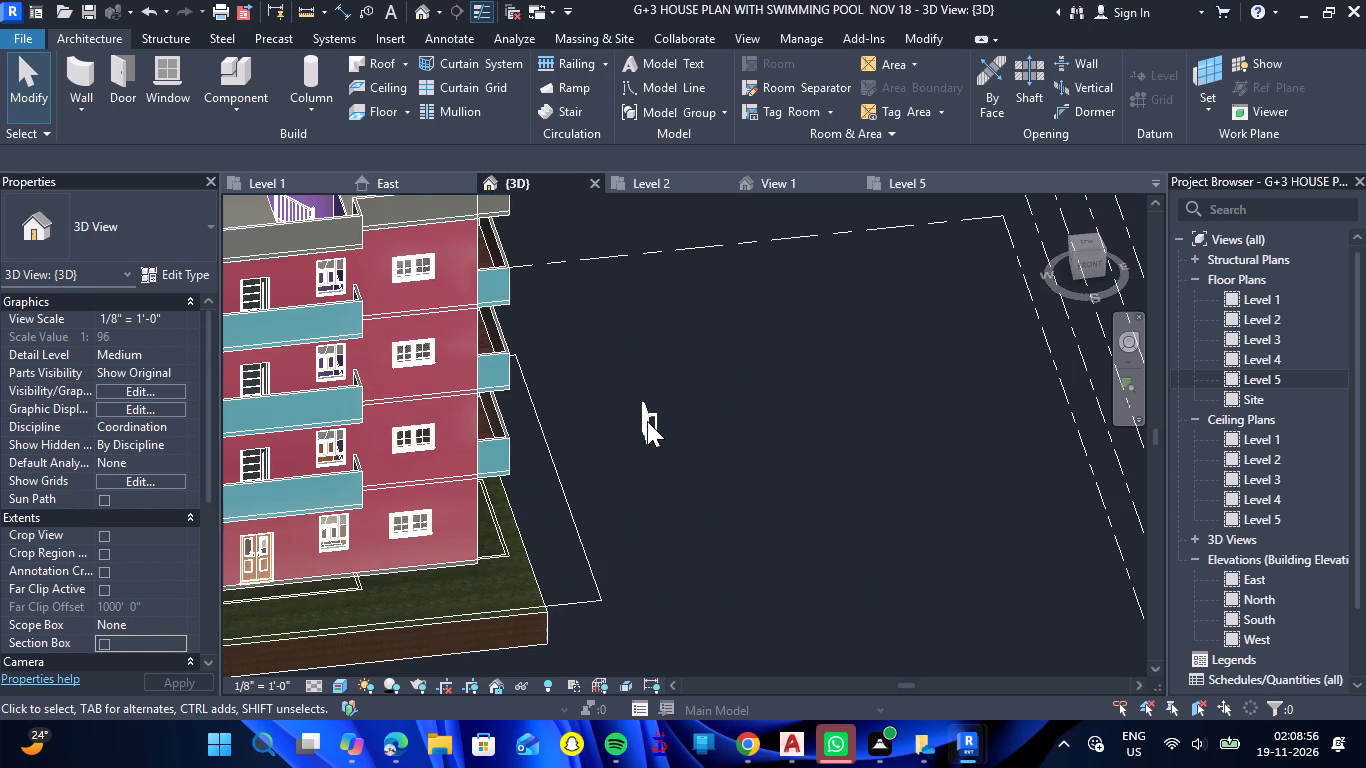
left_click(647, 421)
key("Delete")
Examine the roof slab's stairwell opening, the stair and railings inside it, and the surrounding parapet from several sides.
scroll(653, 421, "down", 2)
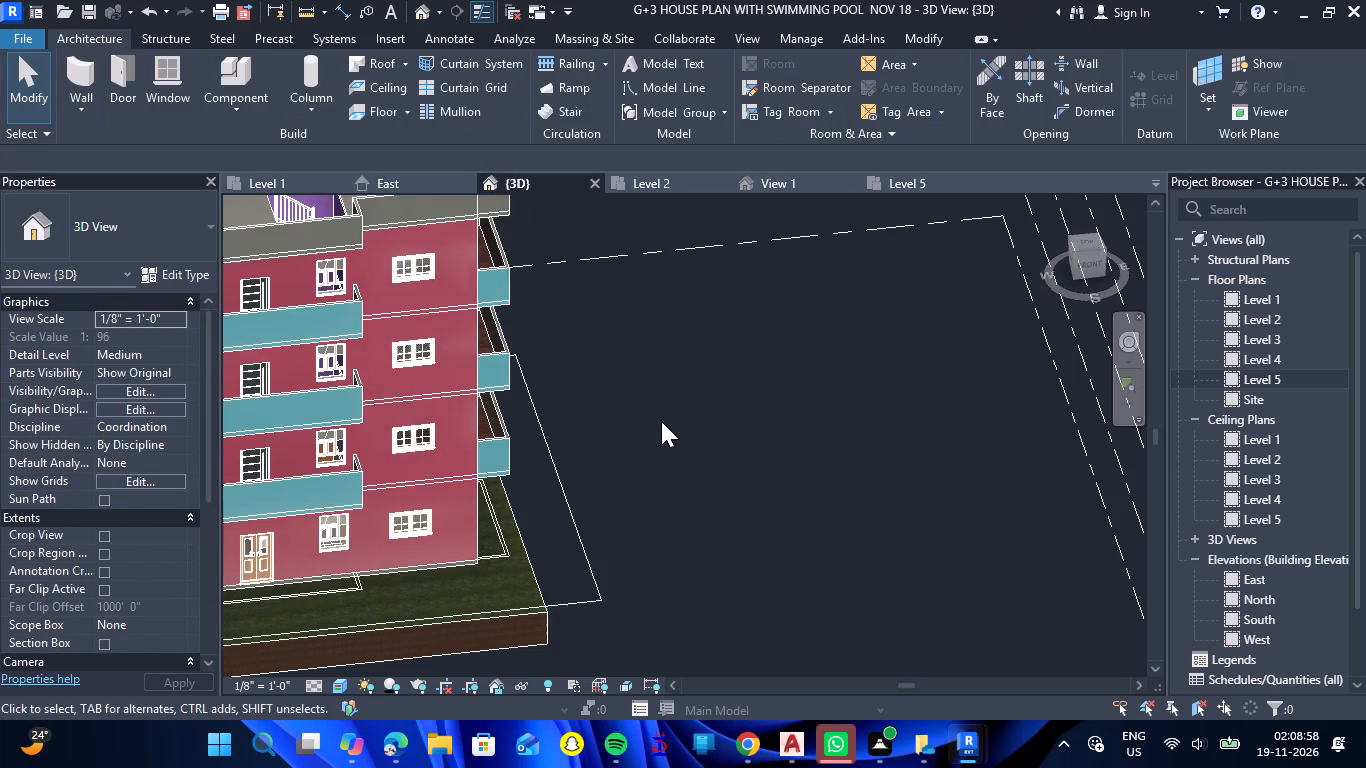
scroll(661, 421, "down", 4)
scroll(514, 310, "up", 11)
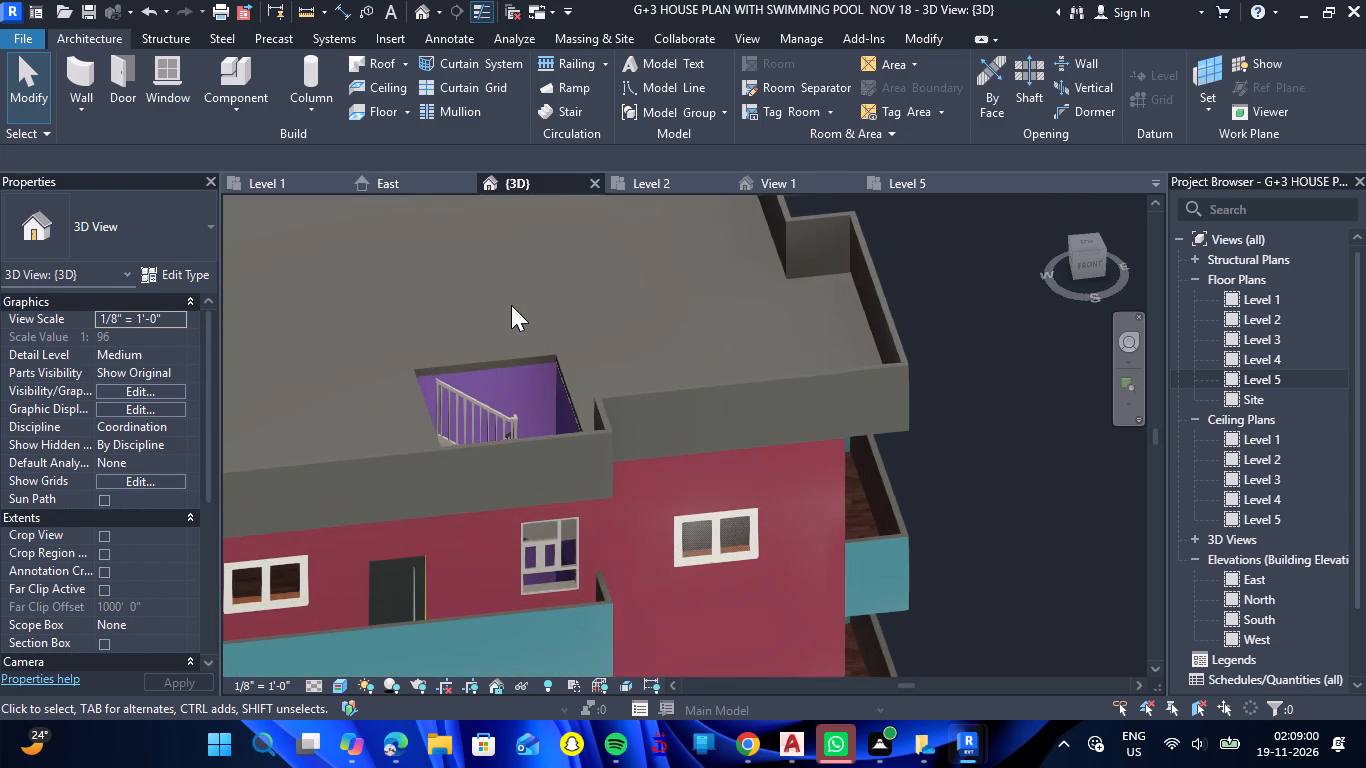
scroll(520, 303, "down", 4)
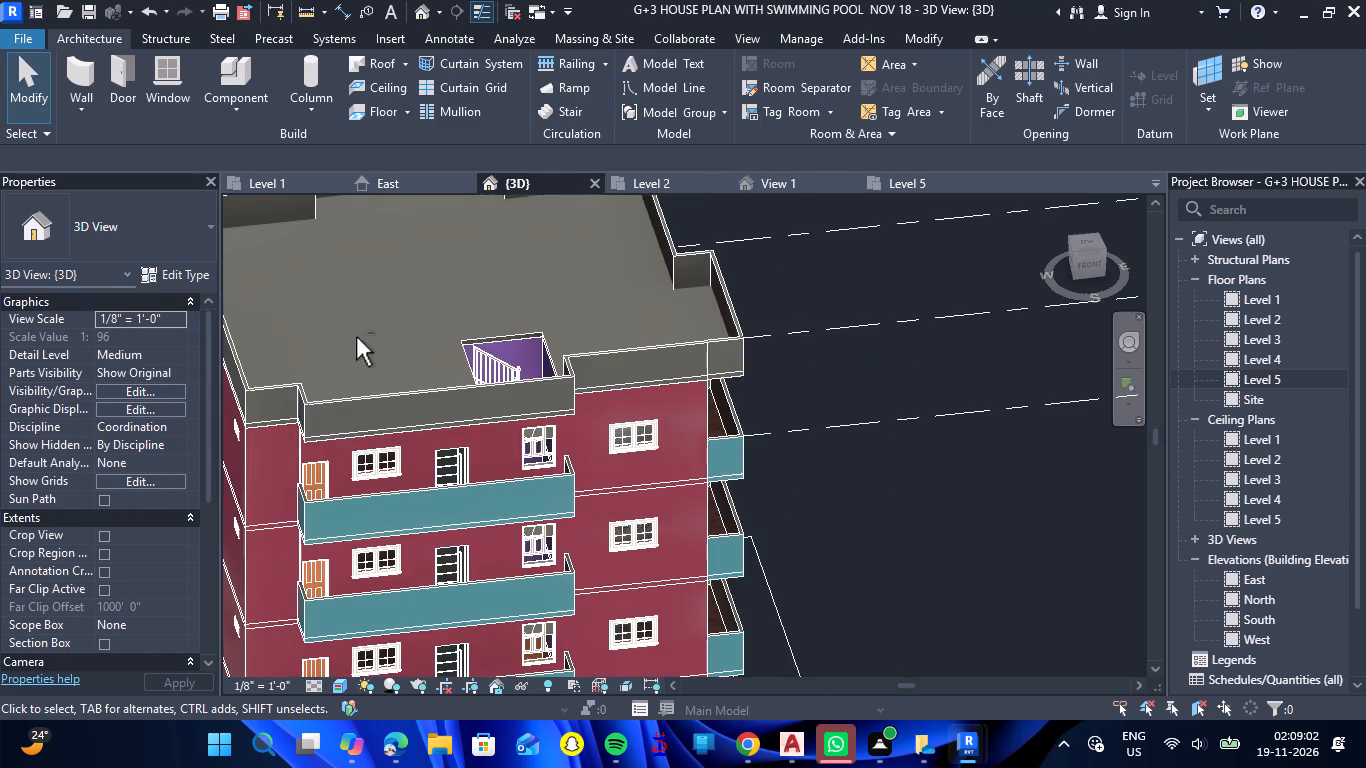
left_click_drag(356, 337, 525, 434, "shift")
right_click_drag(356, 337, 525, 434, "shift")
scroll(616, 373, "down", 6)
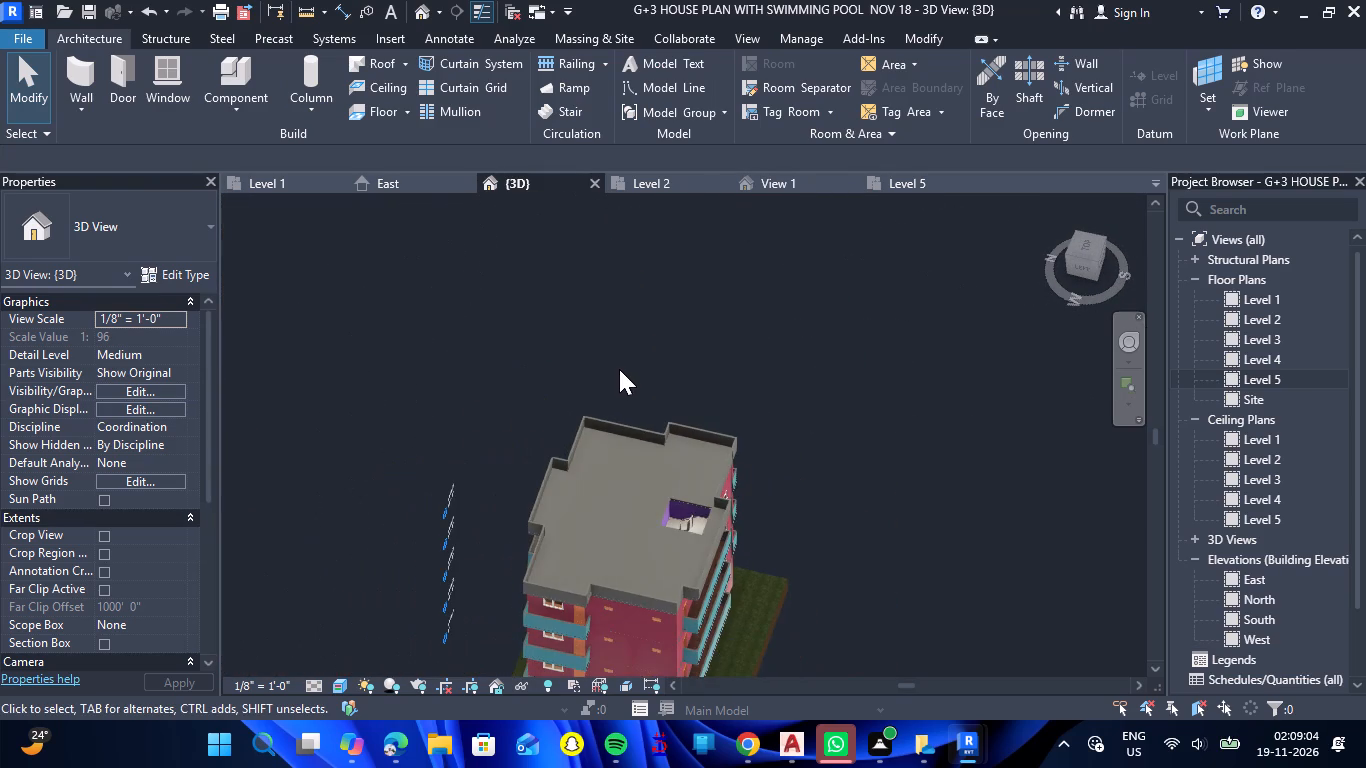
left_click_drag(608, 522, 786, 571)
right_click_drag(608, 522, 786, 571, "shift")
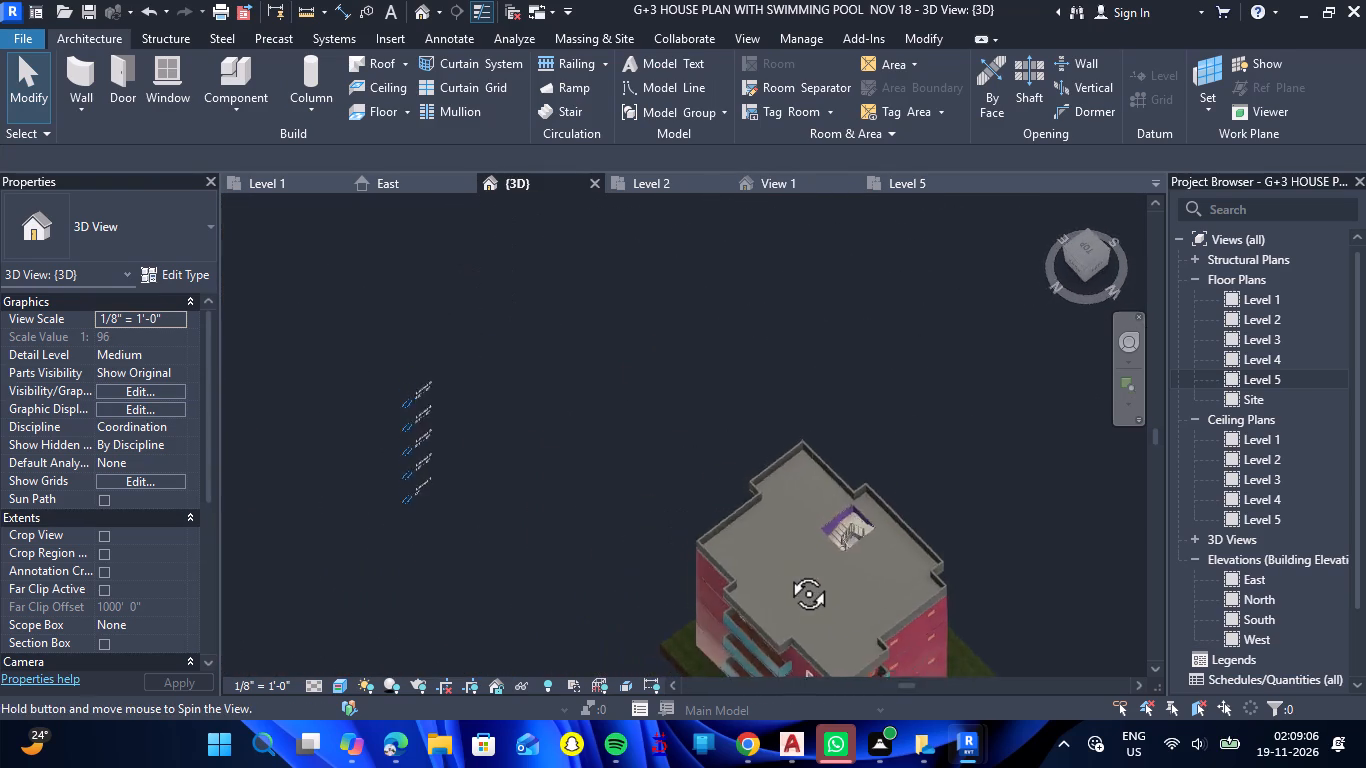
left_click_drag(786, 571, 843, 552)
right_click_drag(786, 571, 847, 549, "shift")
scroll(912, 453, "up", 7)
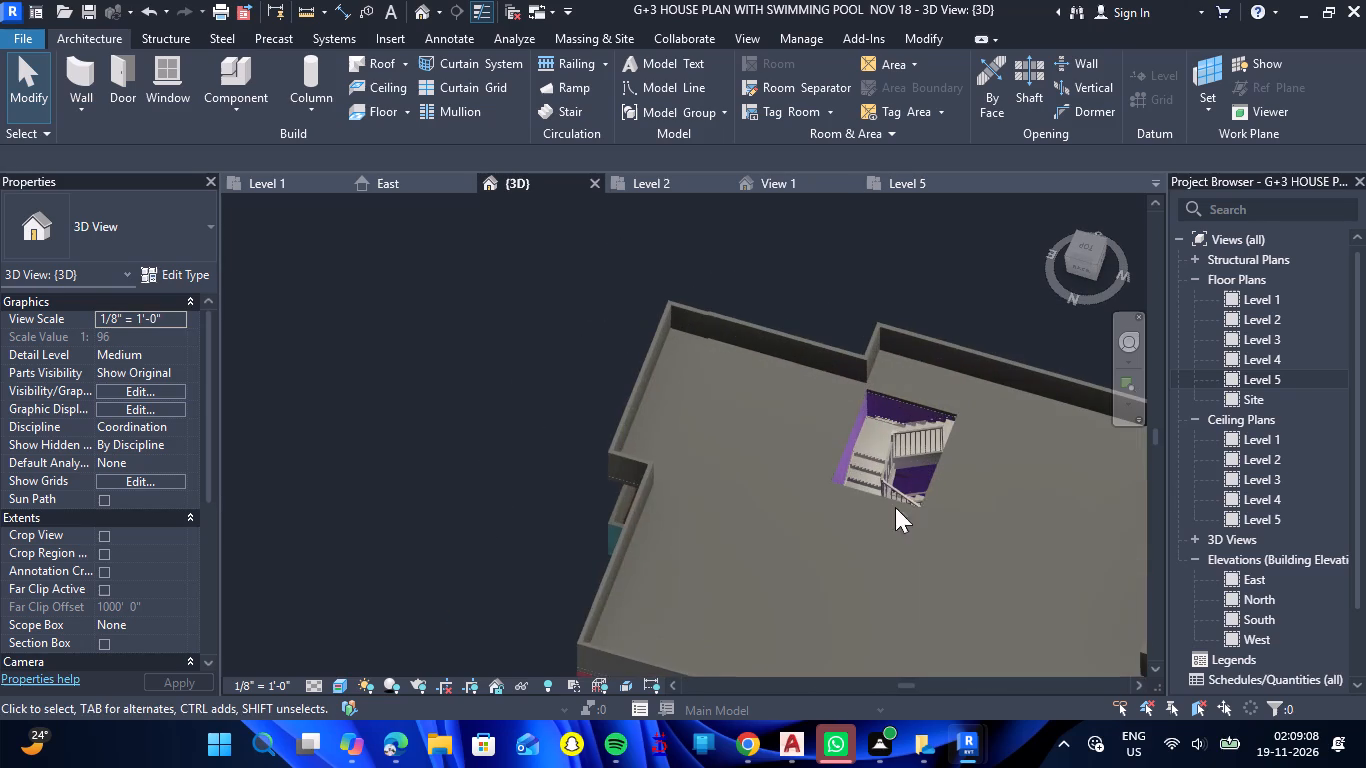
left_click_drag(844, 549, 921, 551)
right_click_drag(844, 549, 921, 555, "shift")
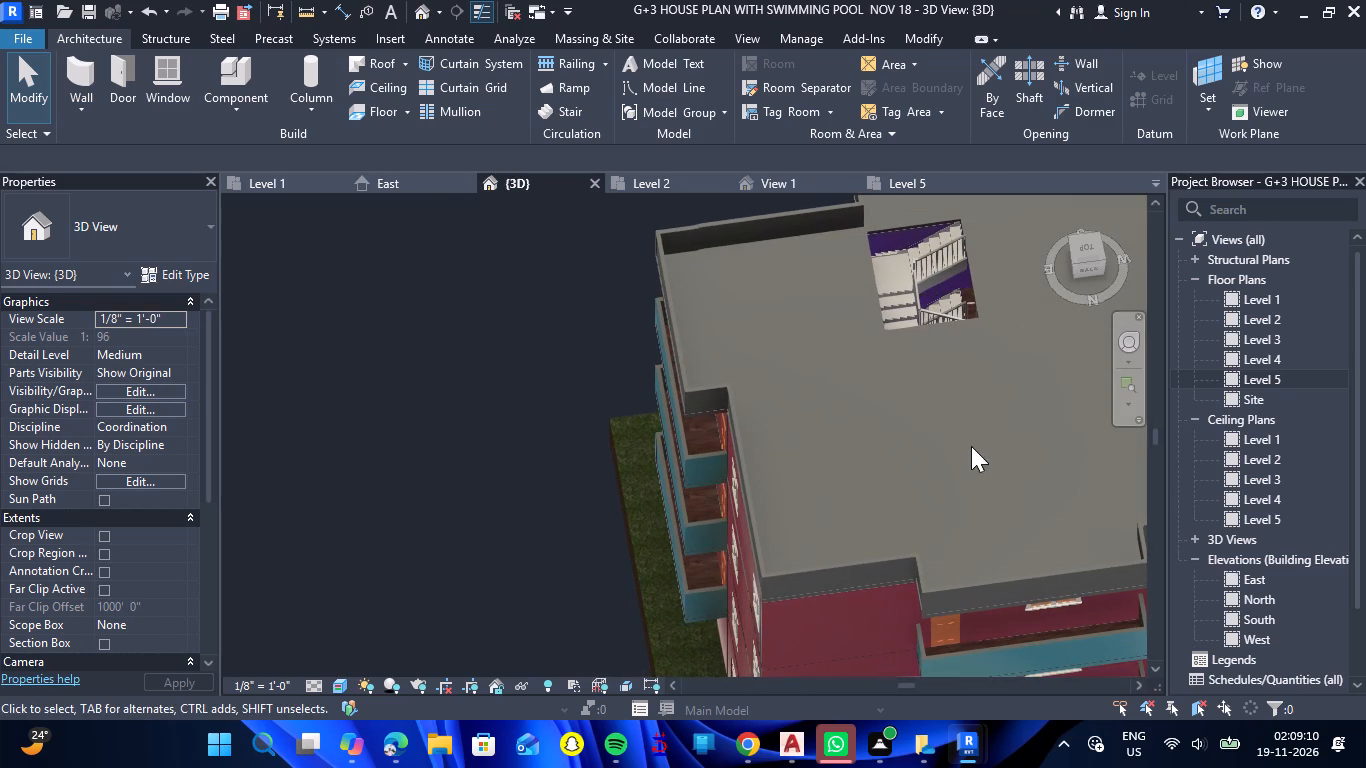
scroll(958, 205, "up", 10)
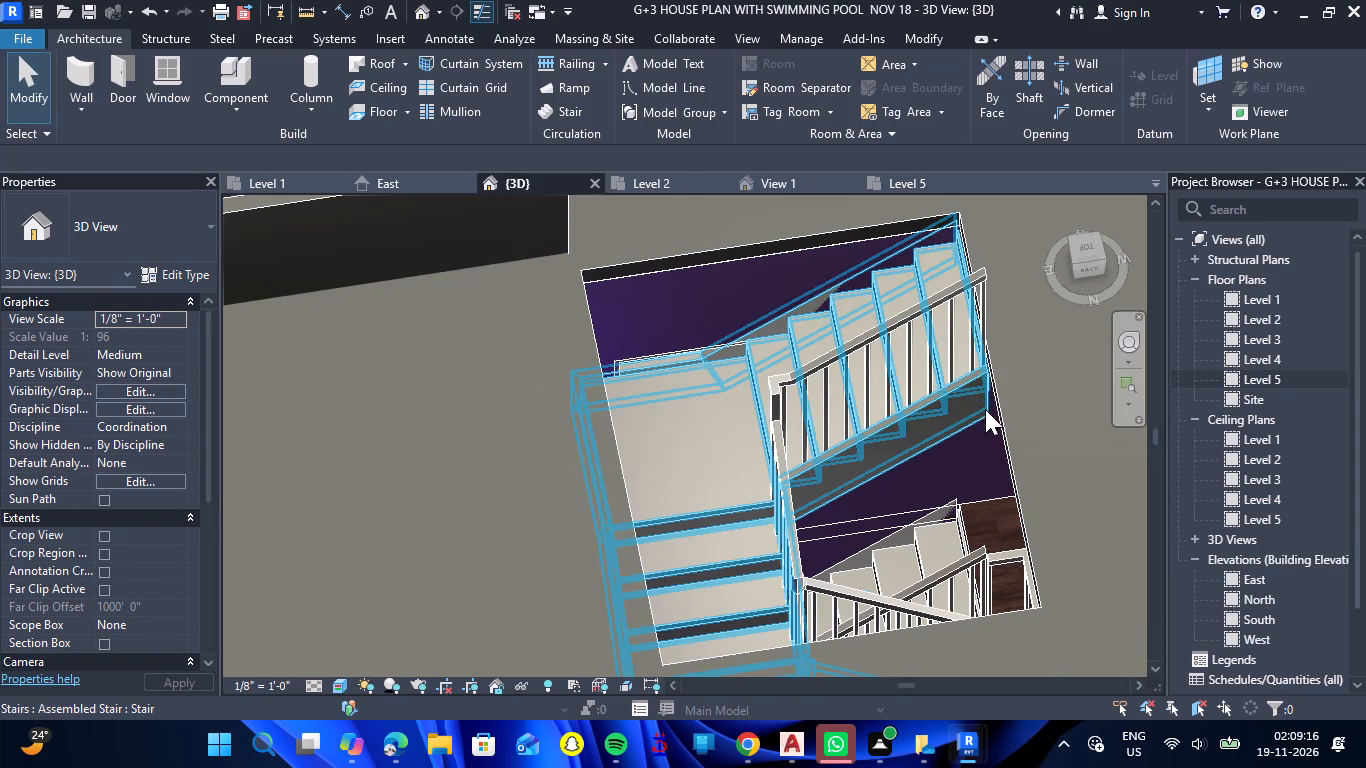
scroll(986, 410, "down", 5)
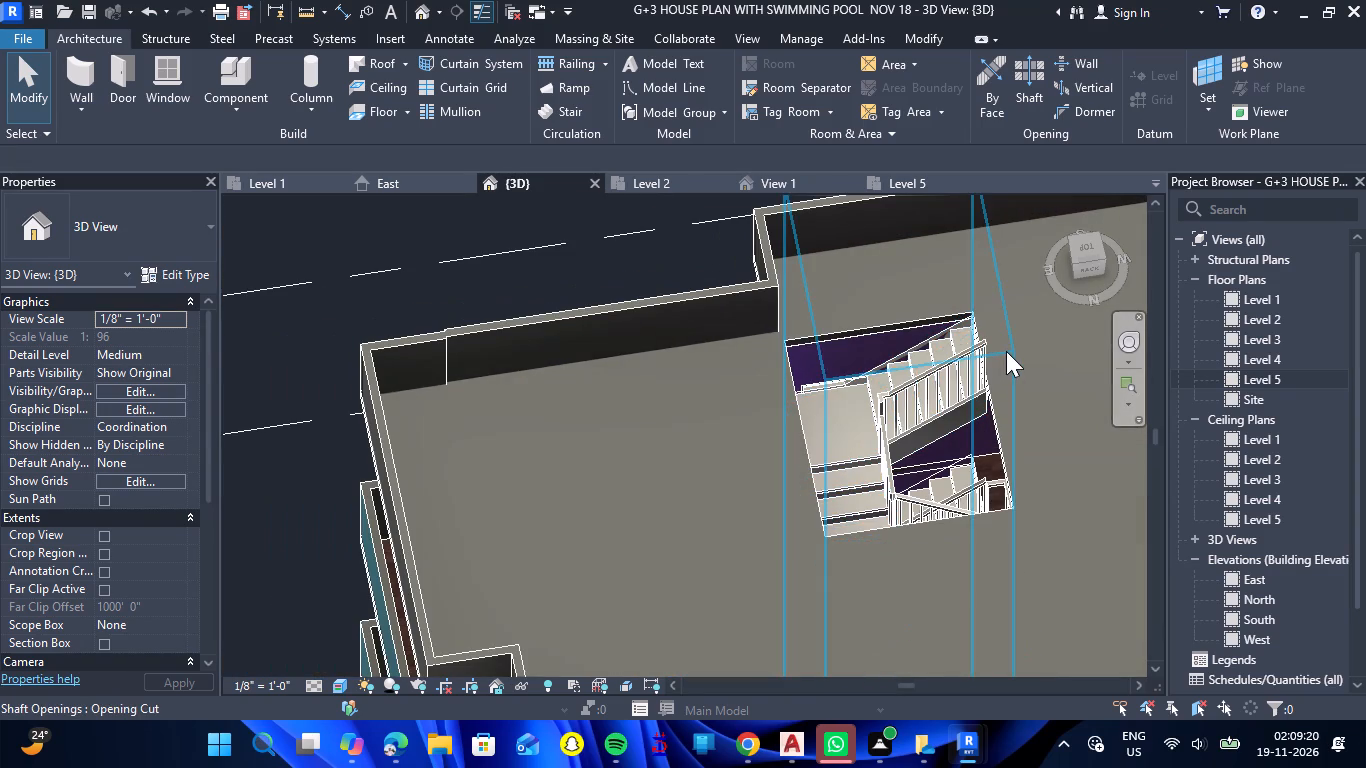
scroll(1006, 351, "down", 4)
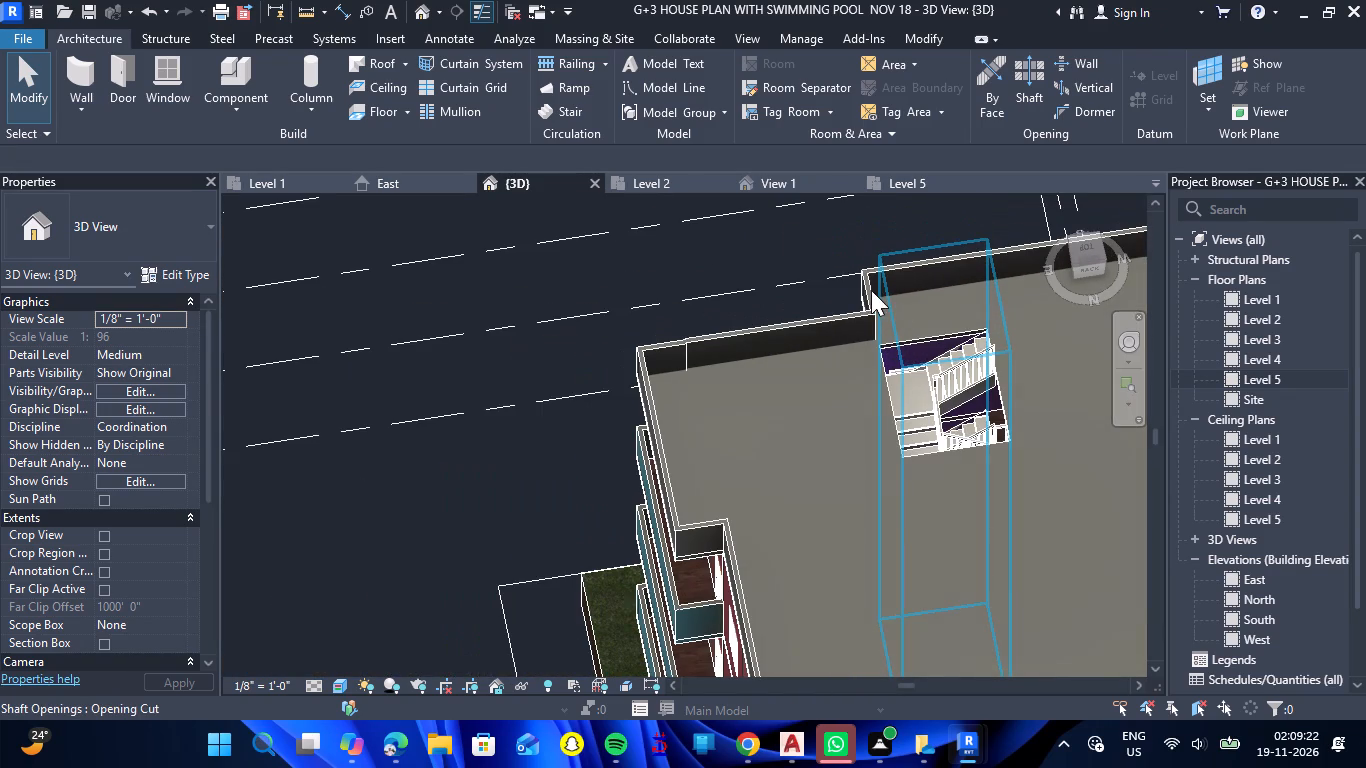
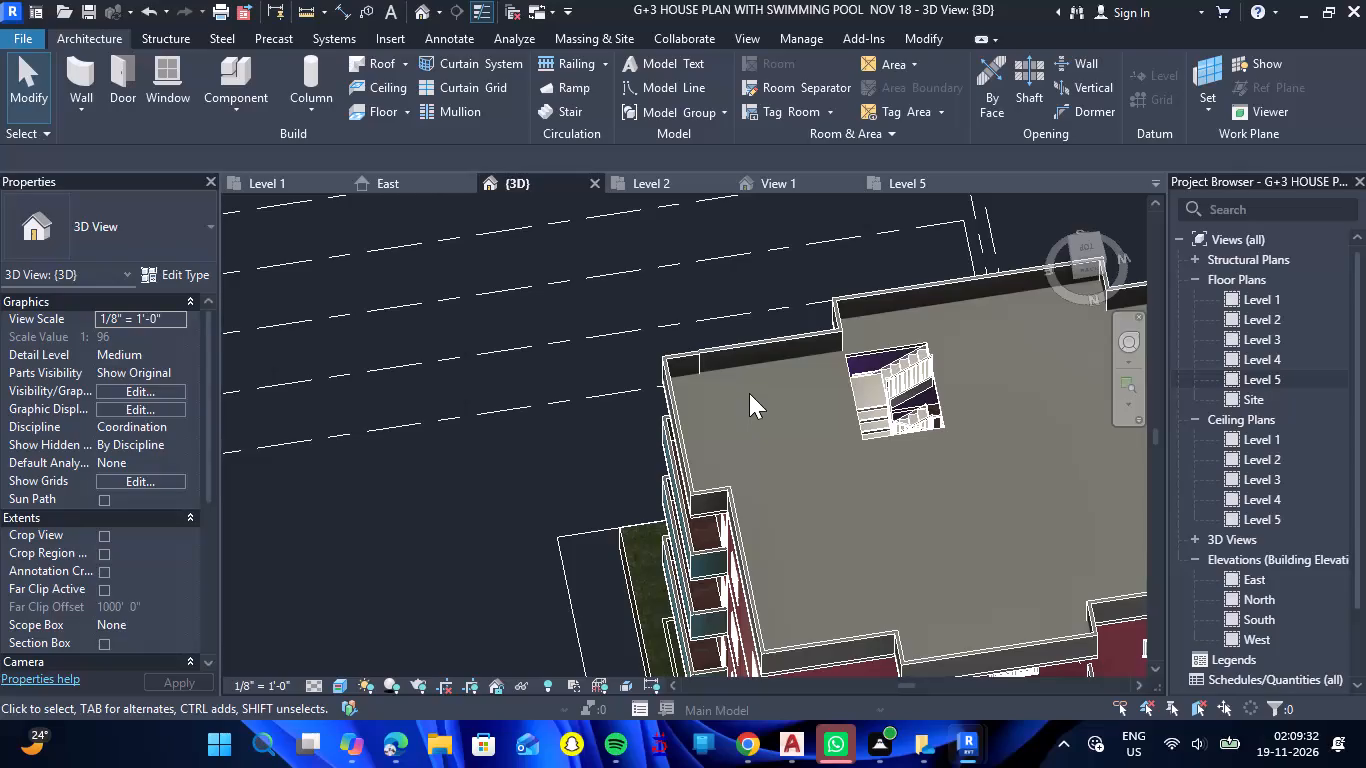
From above, draw a rectangle of Generic - 4" walls, 4' 0" high from Level 5, around the roof's stairwell opening.
scroll(998, 426, "up", 1)
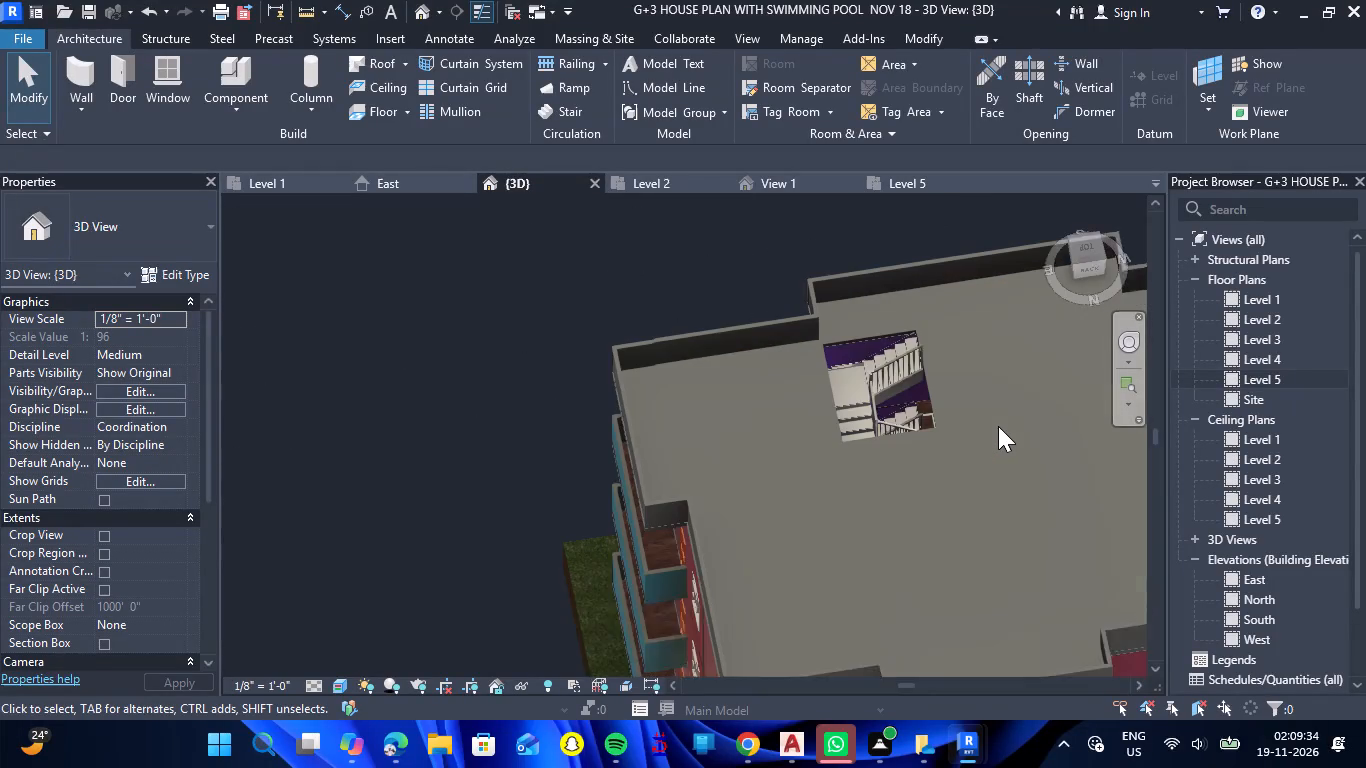
scroll(998, 426, "up", 1)
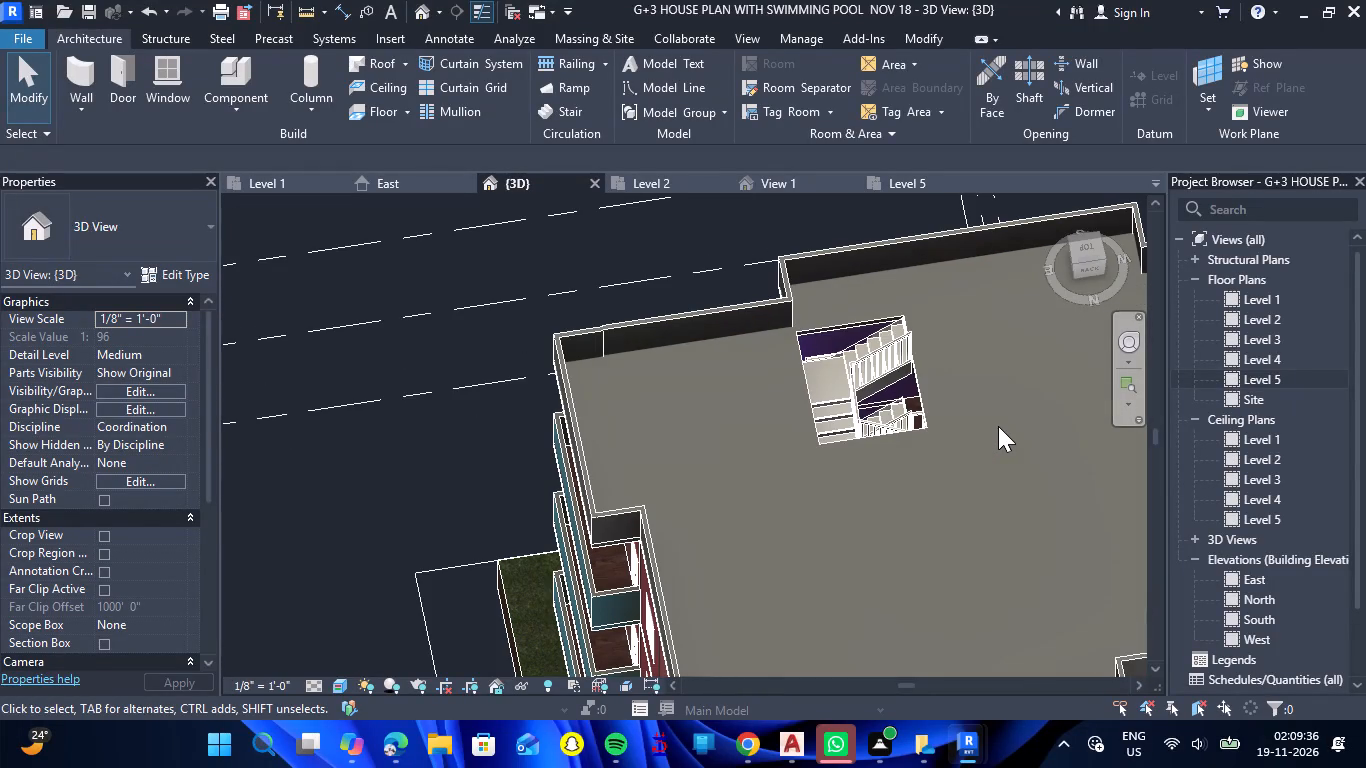
scroll(998, 426, "down", 7)
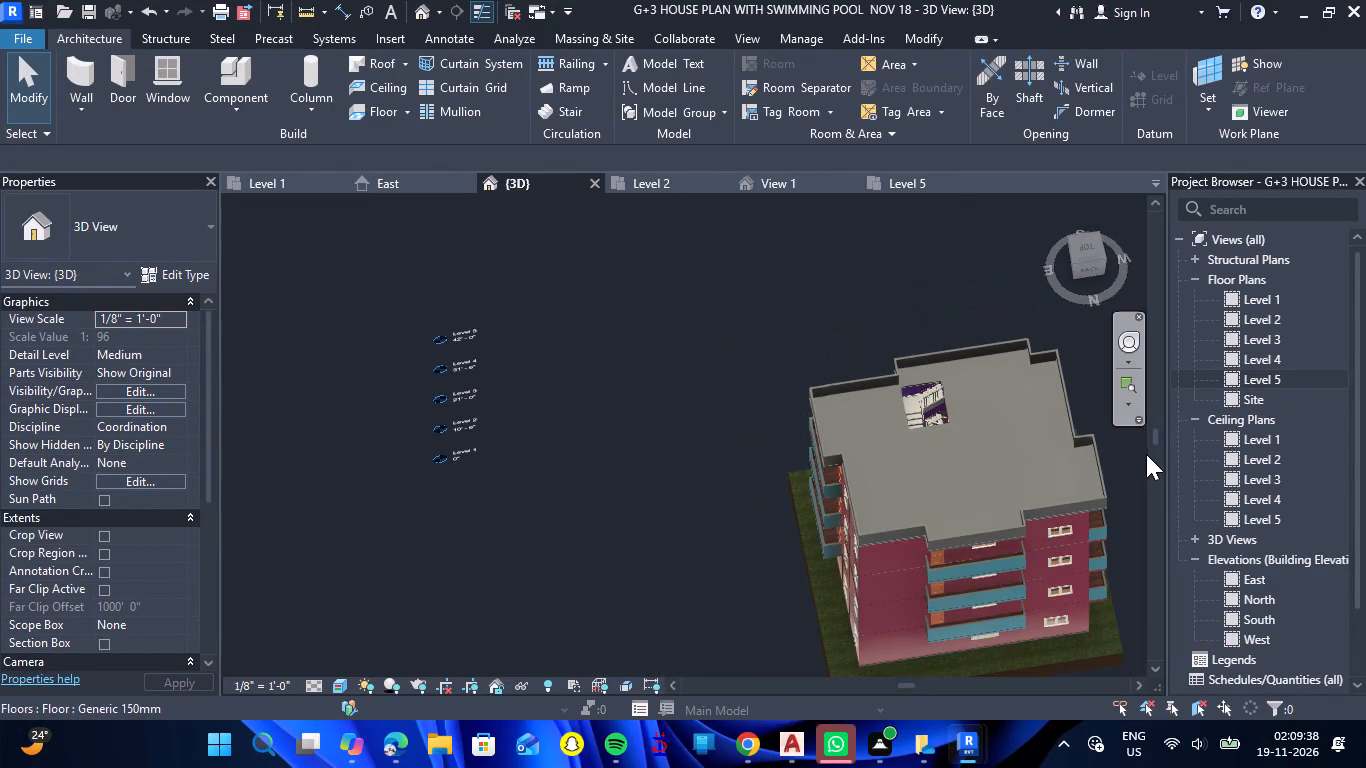
scroll(1127, 451, "up", 7)
scroll(593, 253, "up", 3)
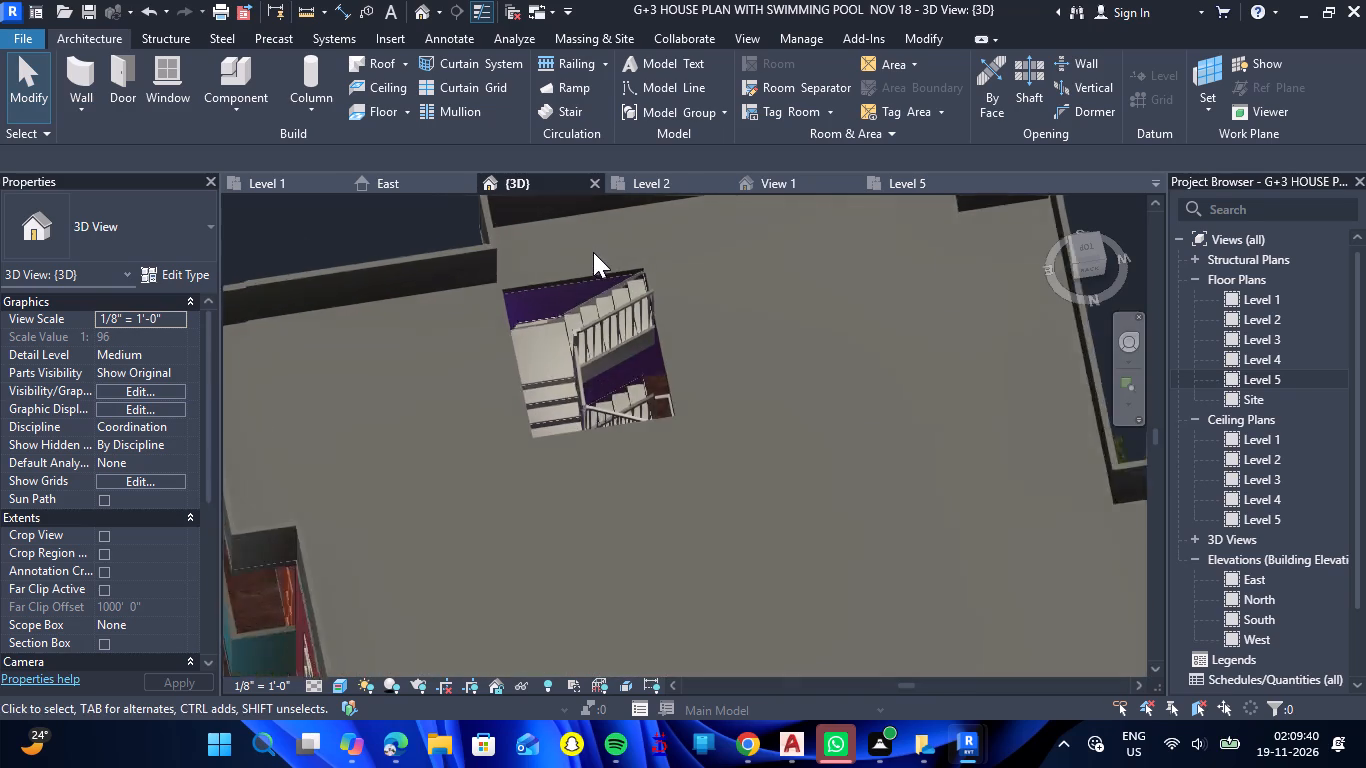
left_click(1096, 250)
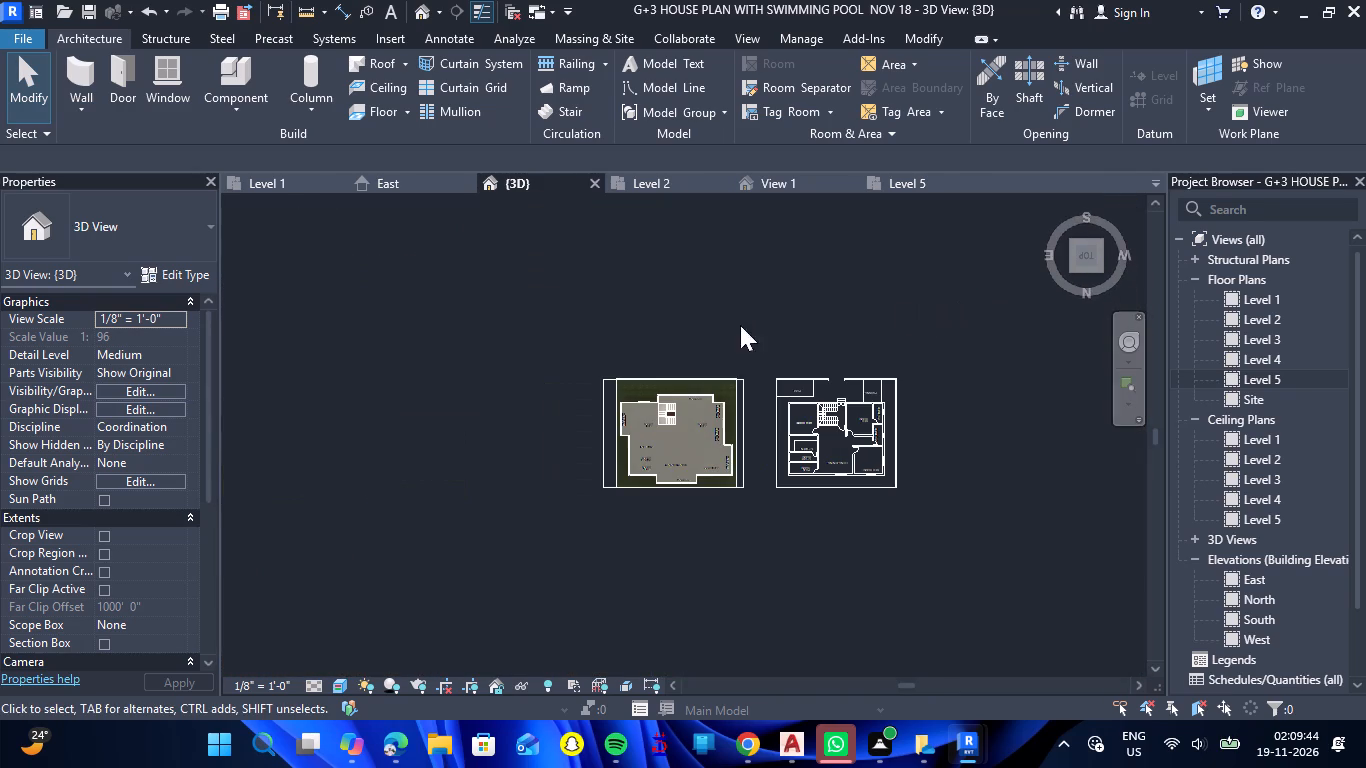
scroll(672, 413, "up", 16)
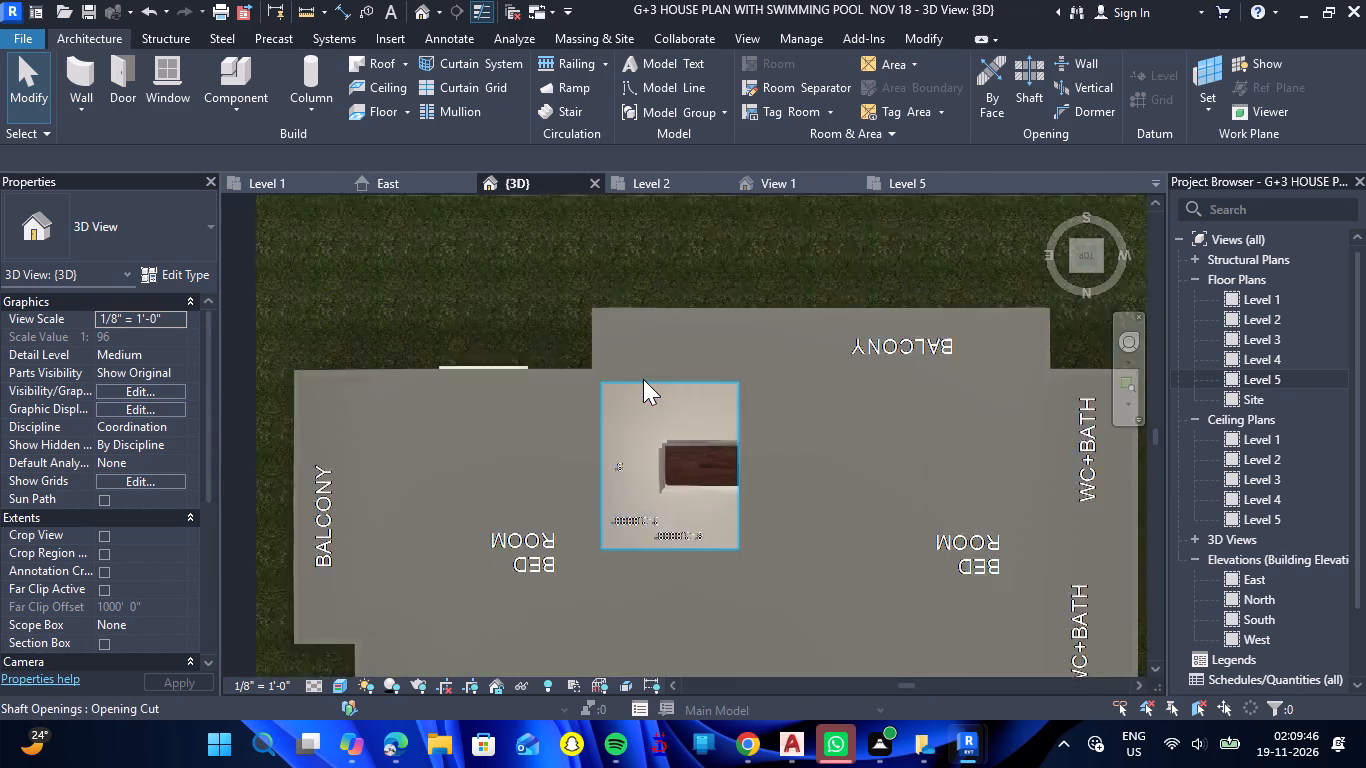
scroll(643, 379, "up", 1)
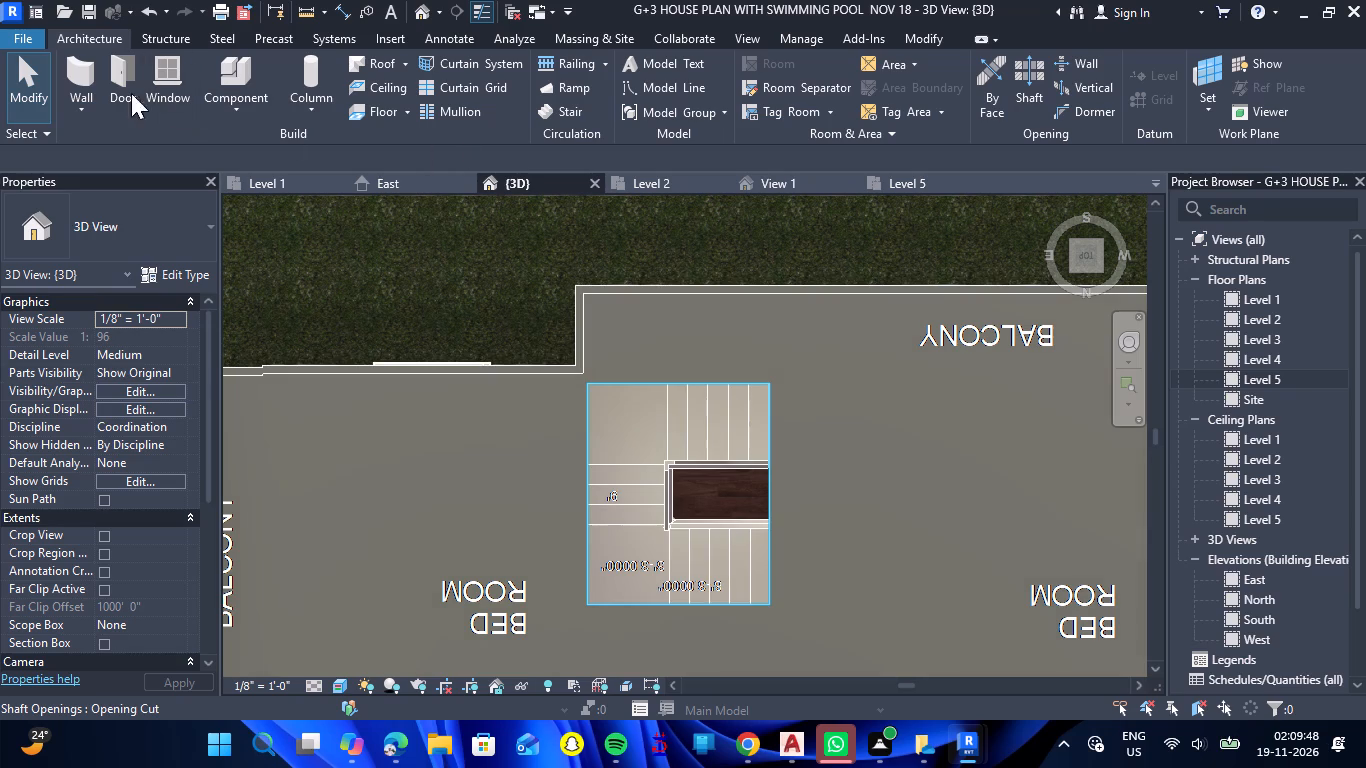
left_click(90, 81)
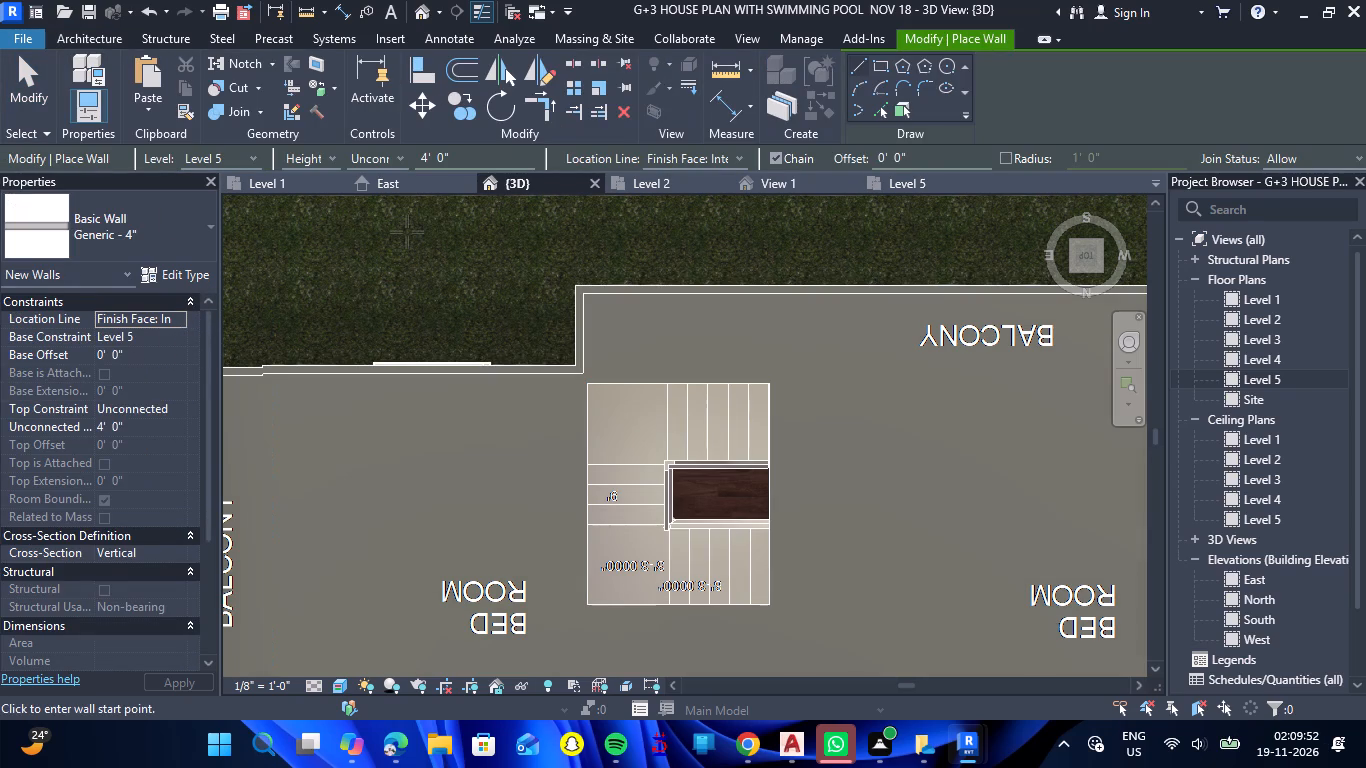
left_click(885, 66)
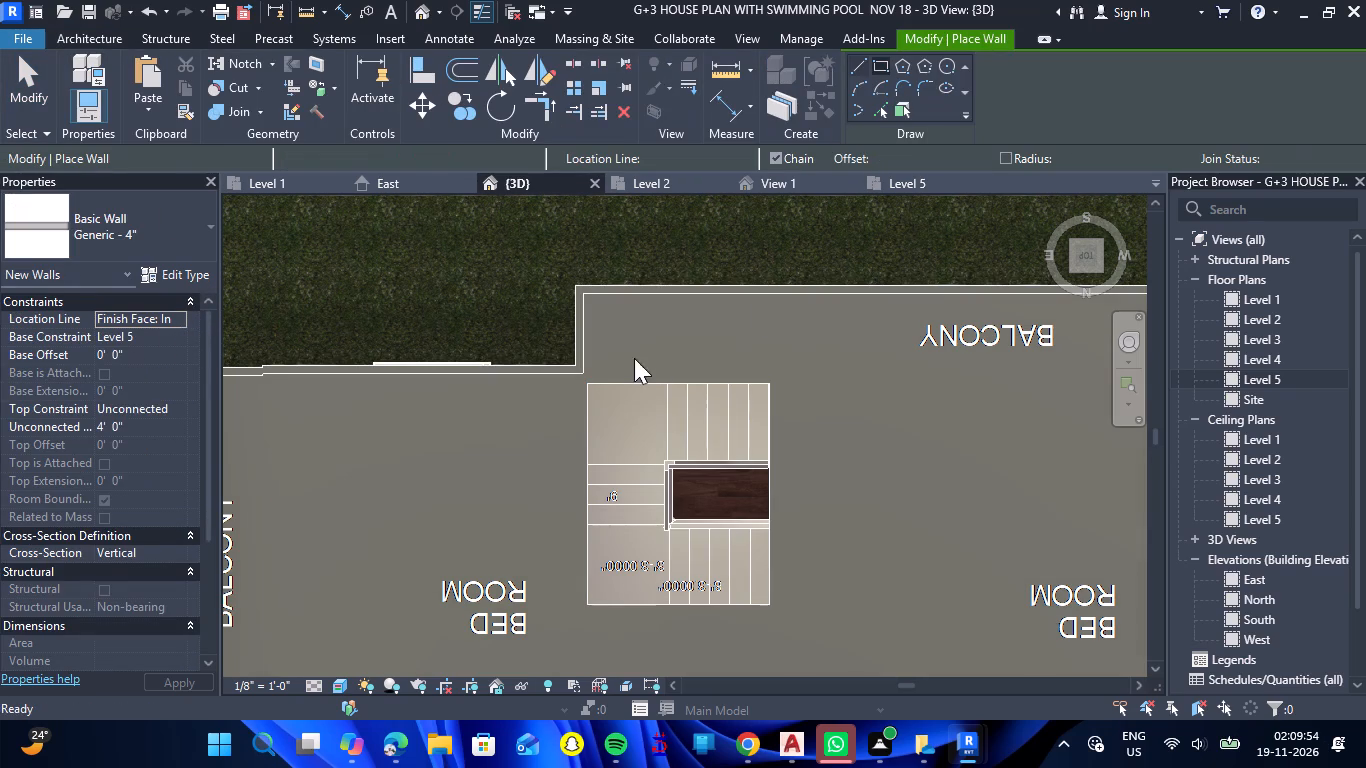
left_click(588, 381)
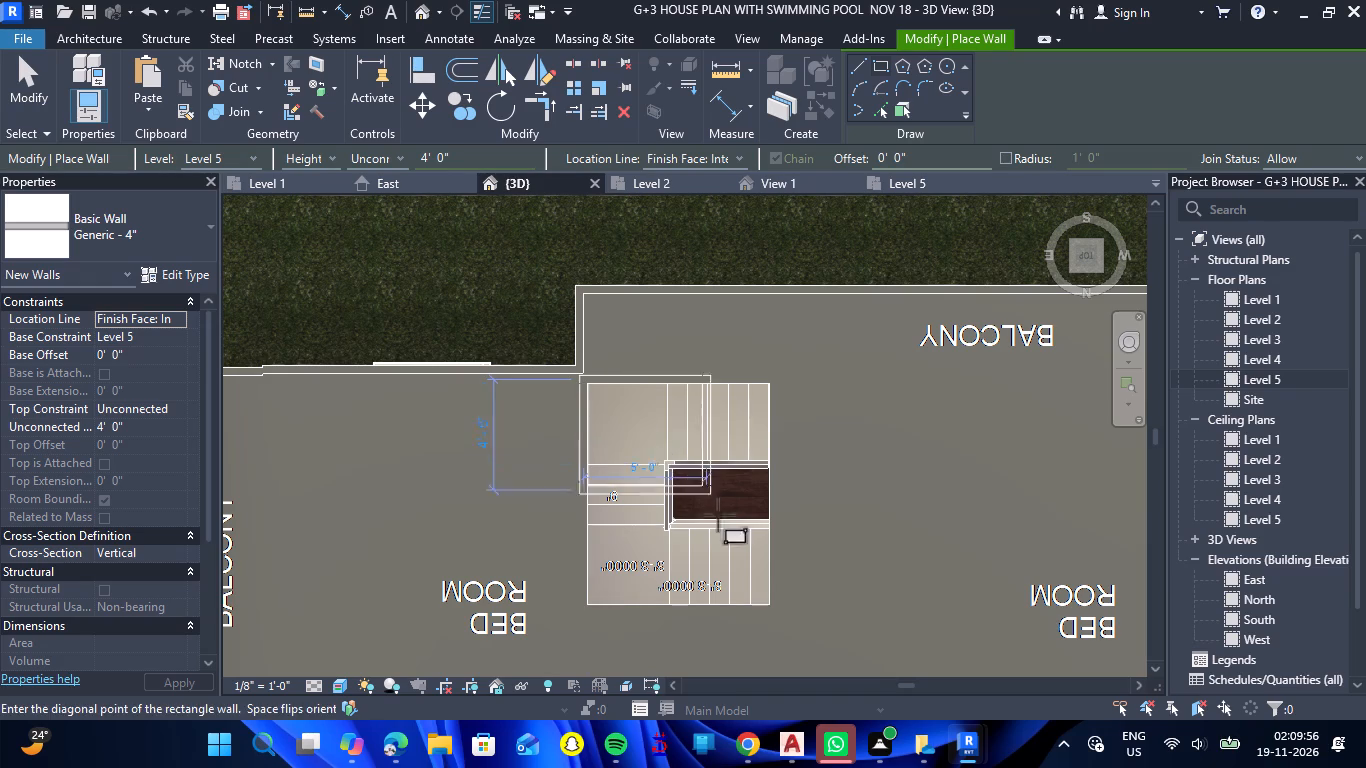
left_click(771, 609)
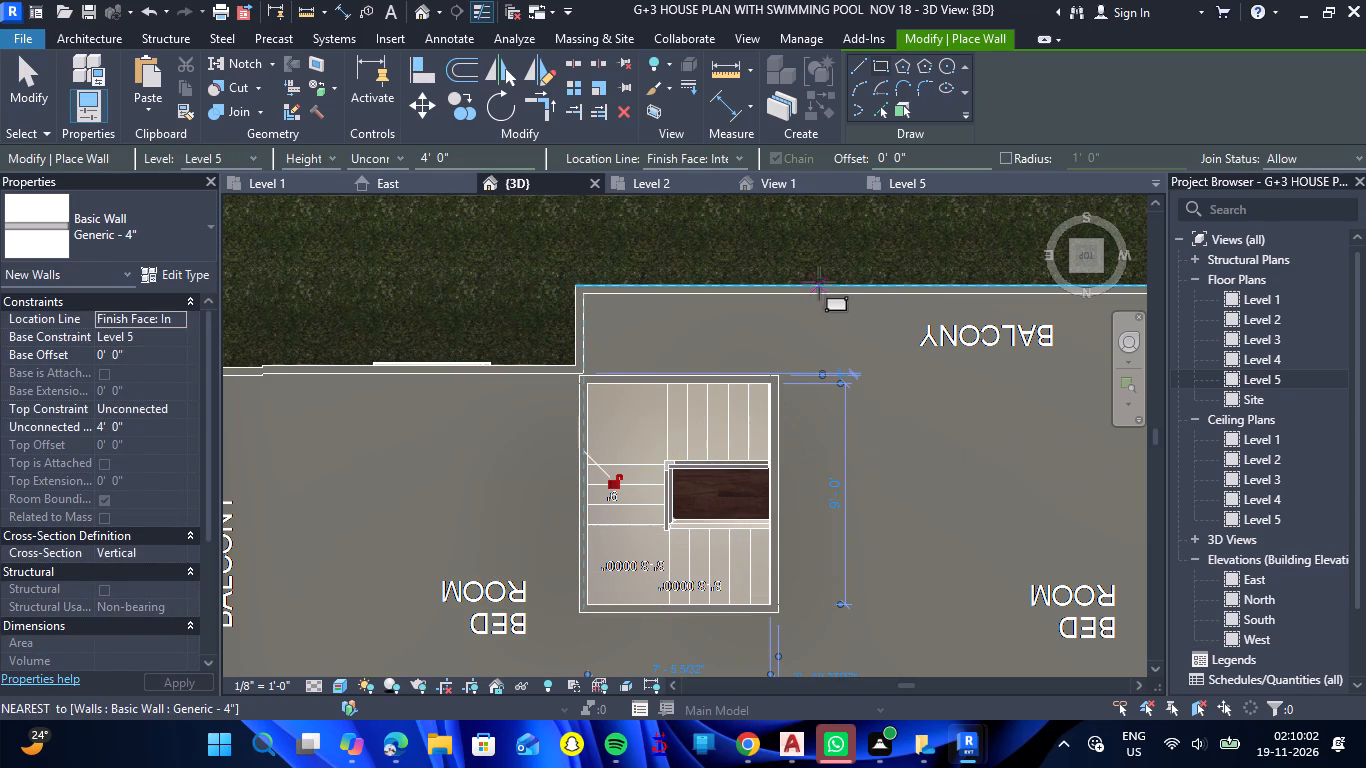
On the Level 5 floor plan, place a 2'2" four-panel wood door in the stair enclosure's west wall, about 4" from its south corner.
left_click(104, 43)
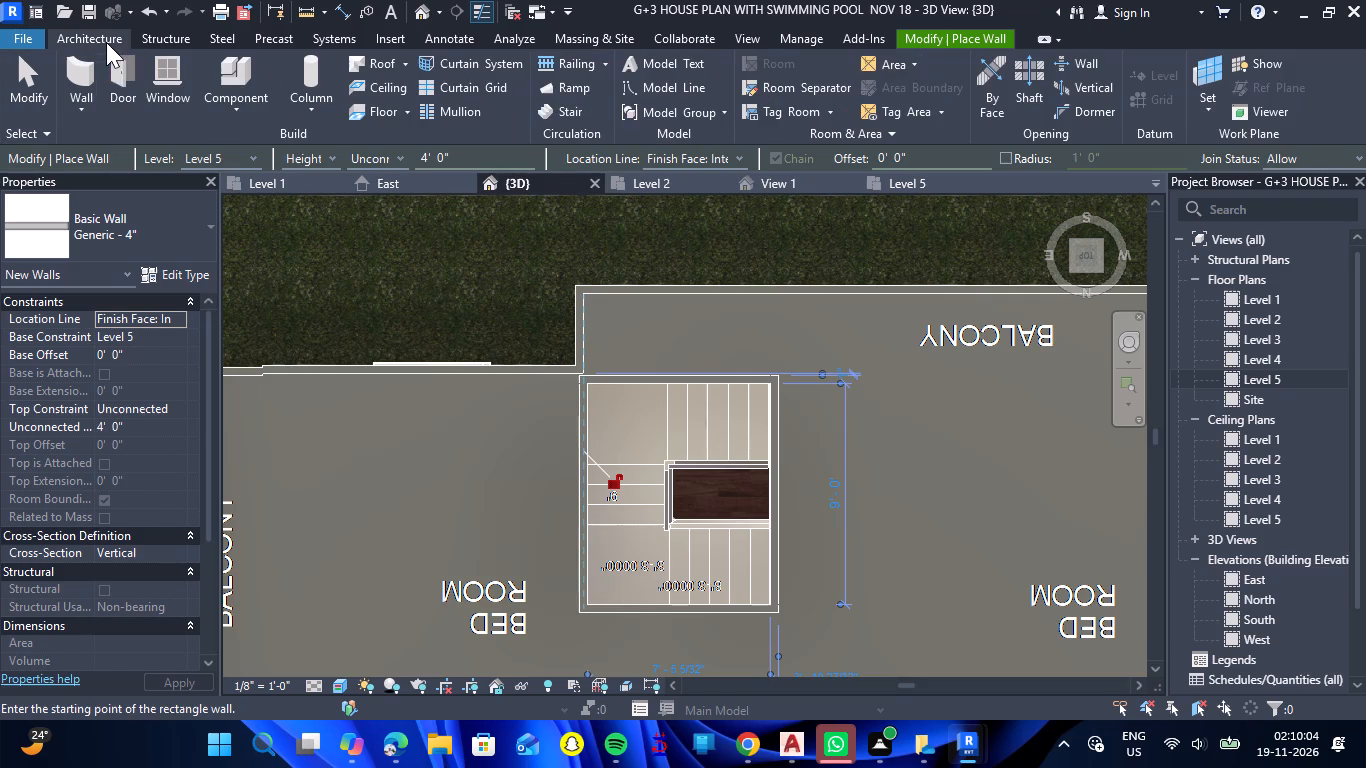
left_click(124, 90)
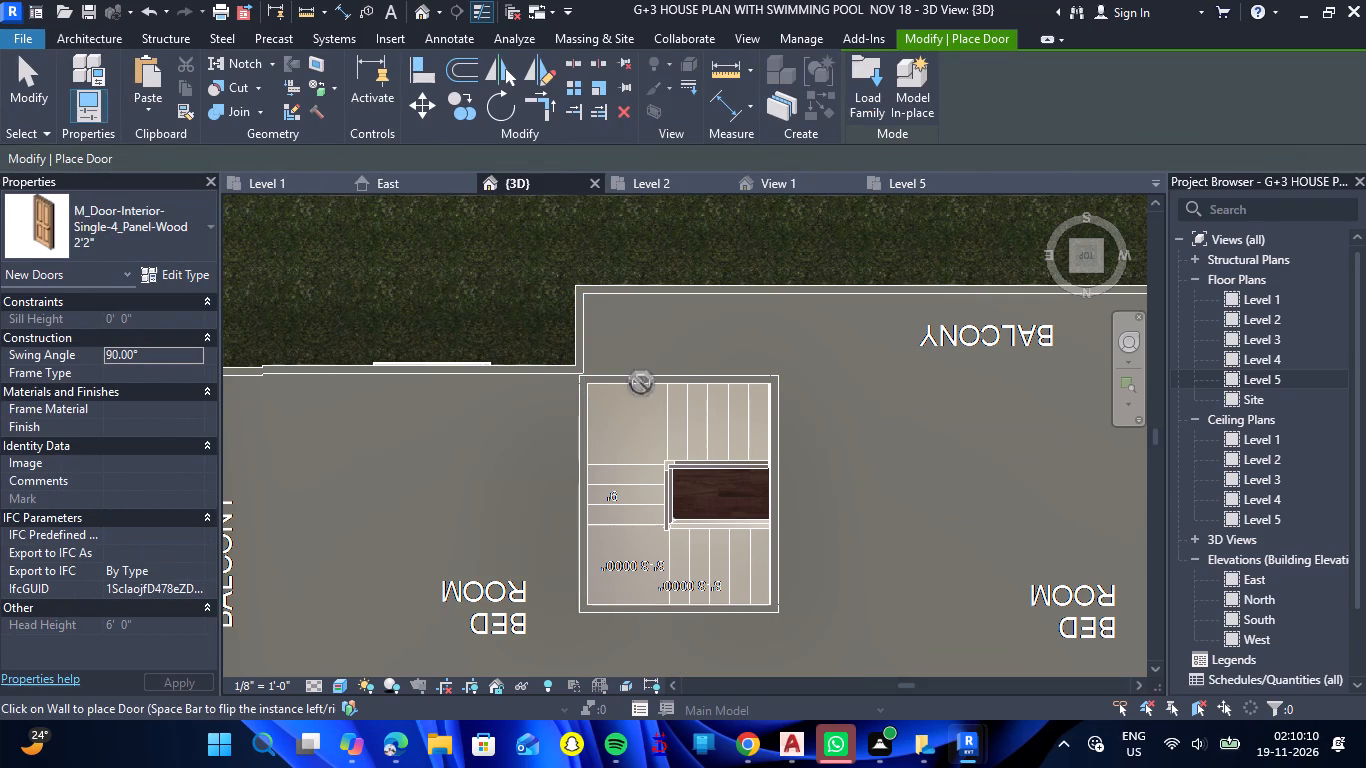
scroll(148, 354, "up", 6)
left_click(1295, 380)
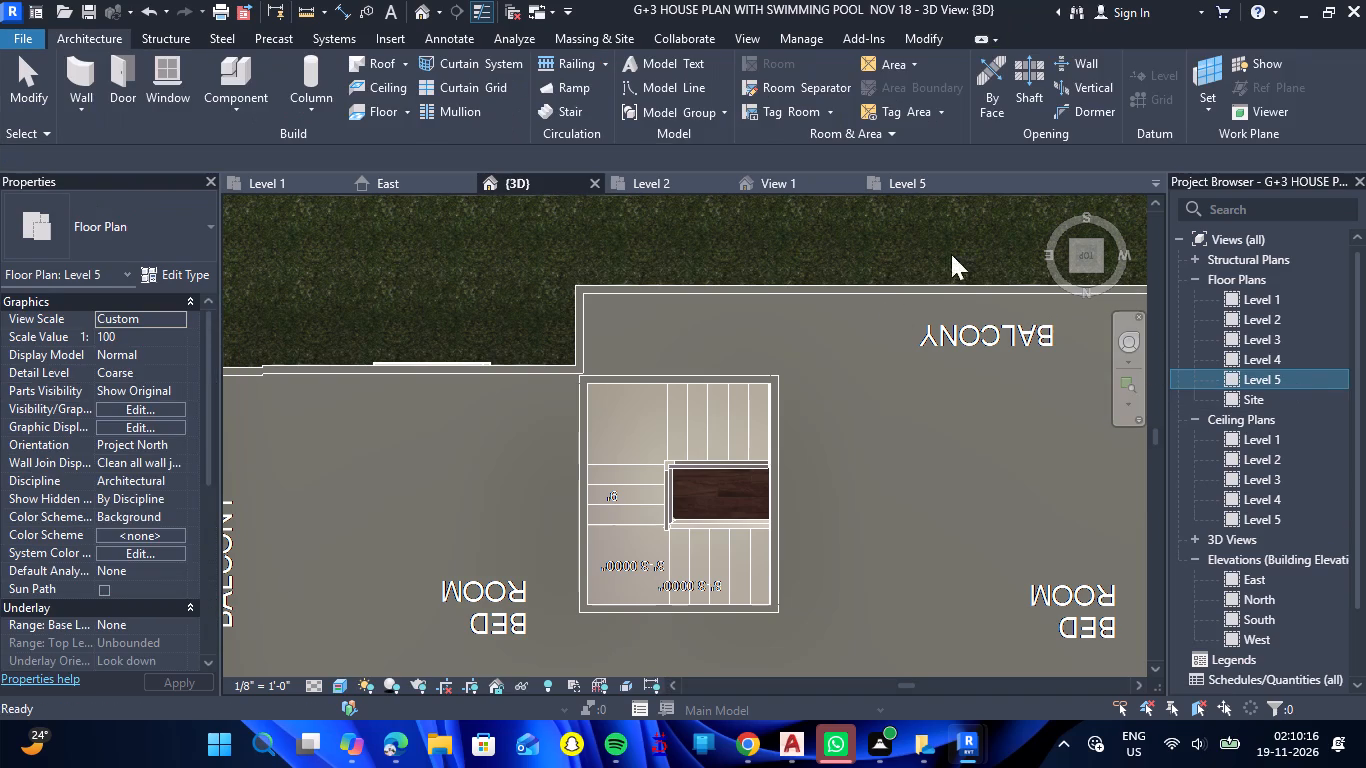
left_click(907, 192)
scroll(803, 242, "down", 6)
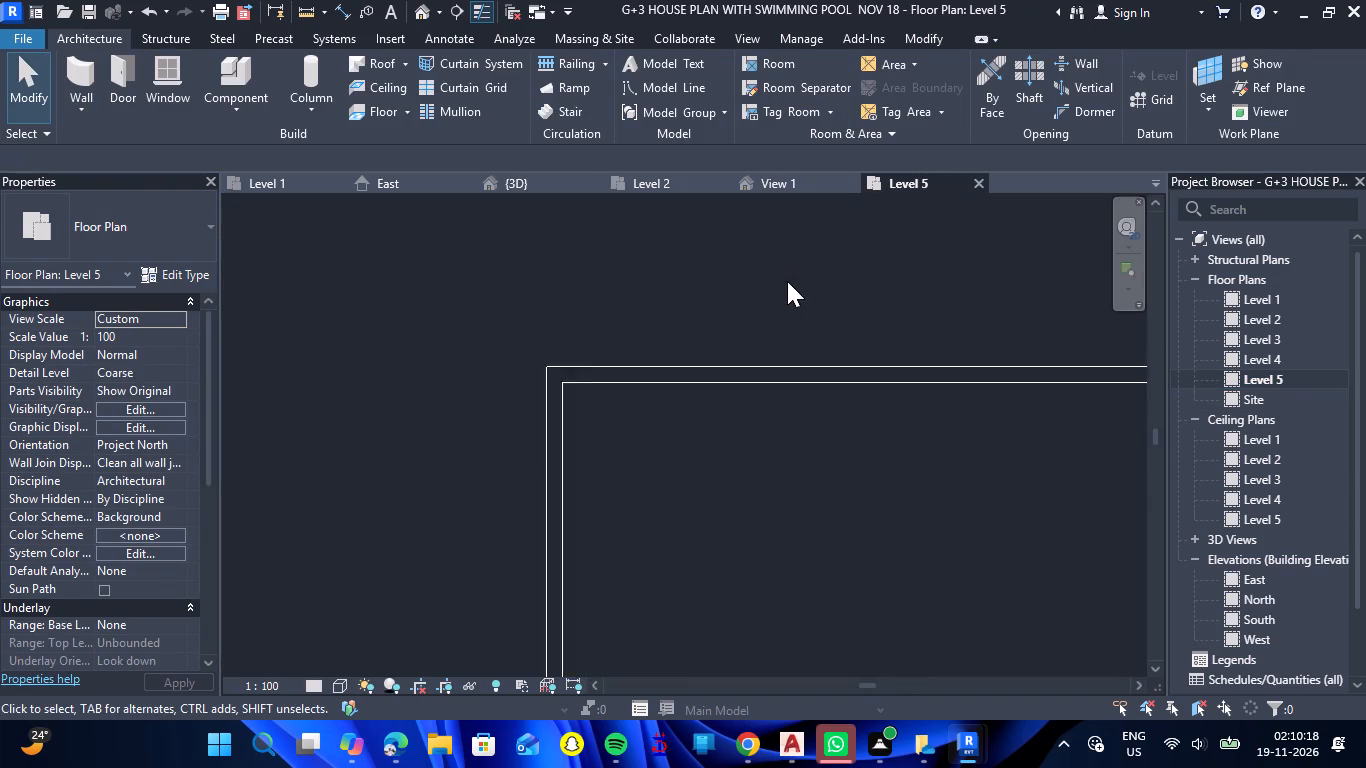
scroll(792, 310, "down", 13)
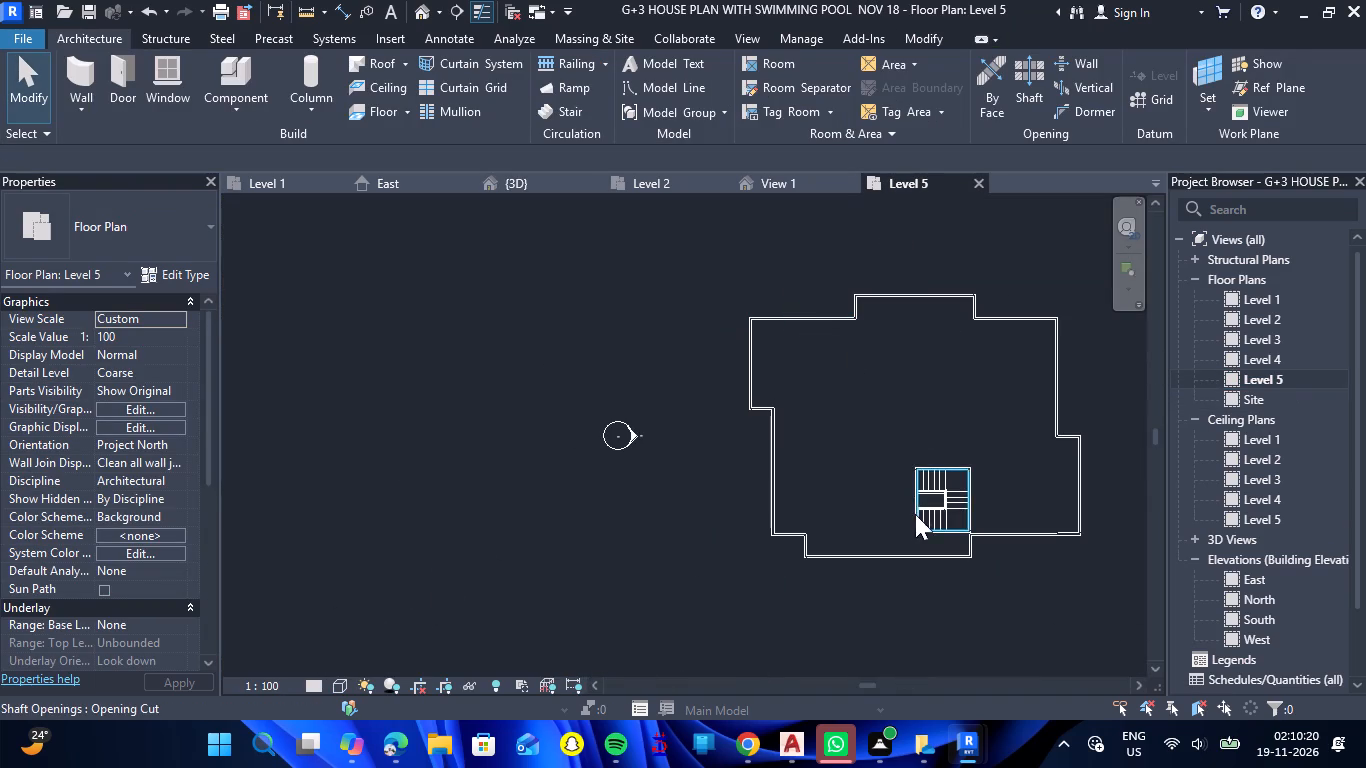
scroll(913, 515, "up", 7)
scroll(751, 436, "down", 6)
scroll(887, 466, "up", 7)
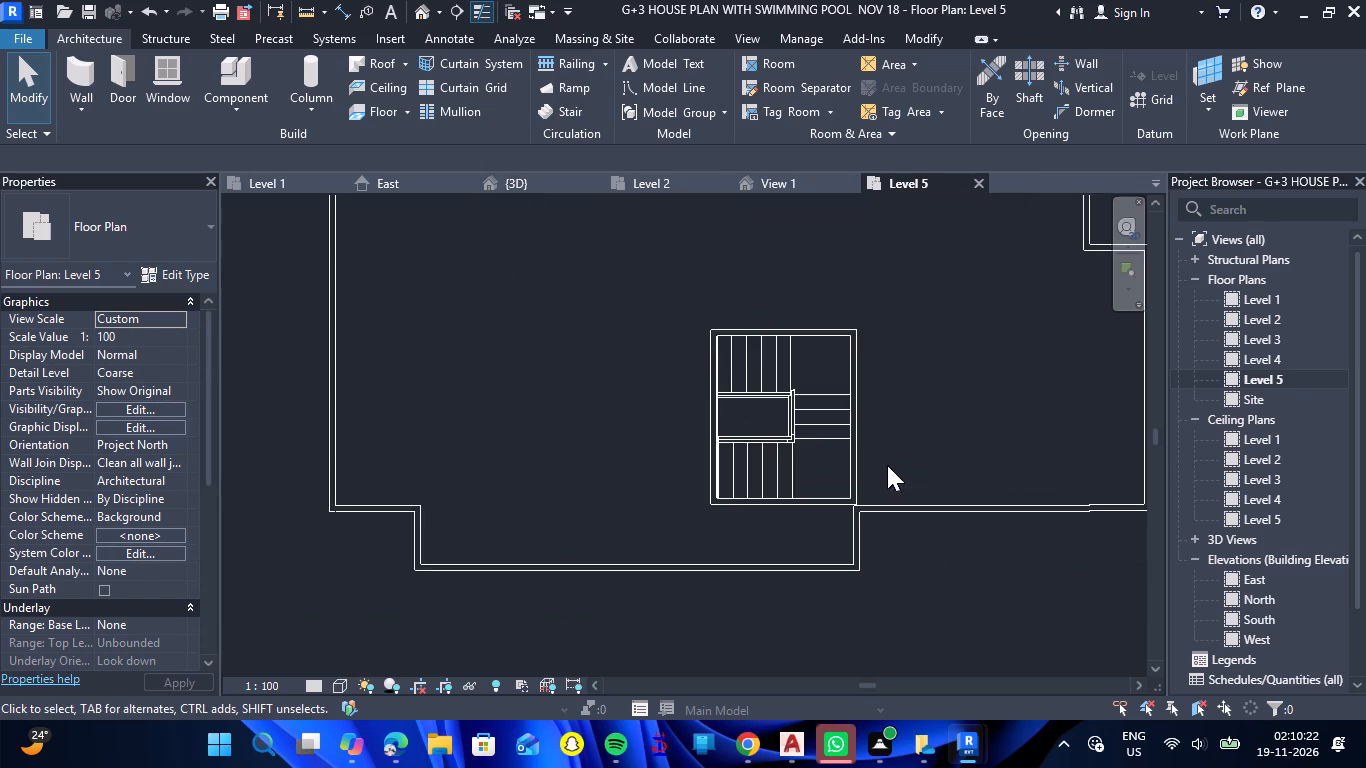
left_click(130, 74)
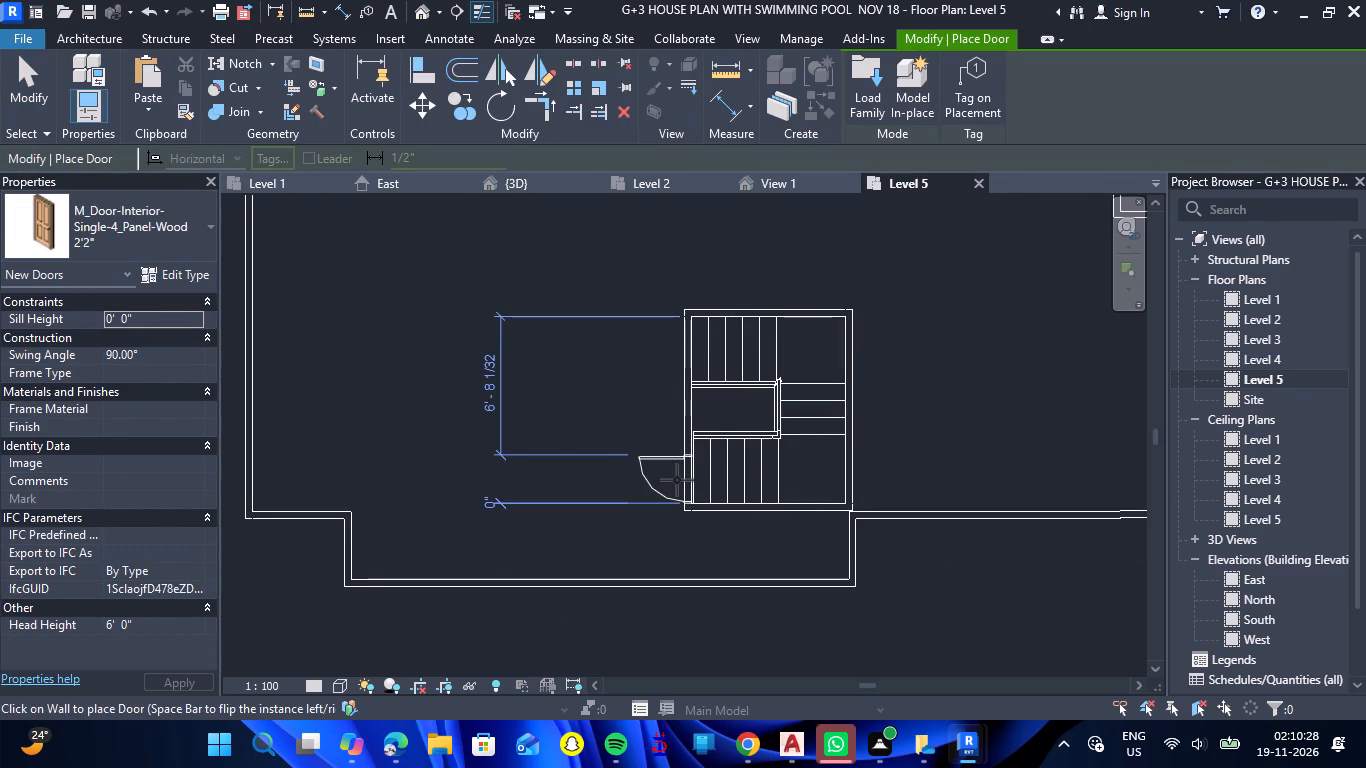
scroll(677, 480, "up", 8)
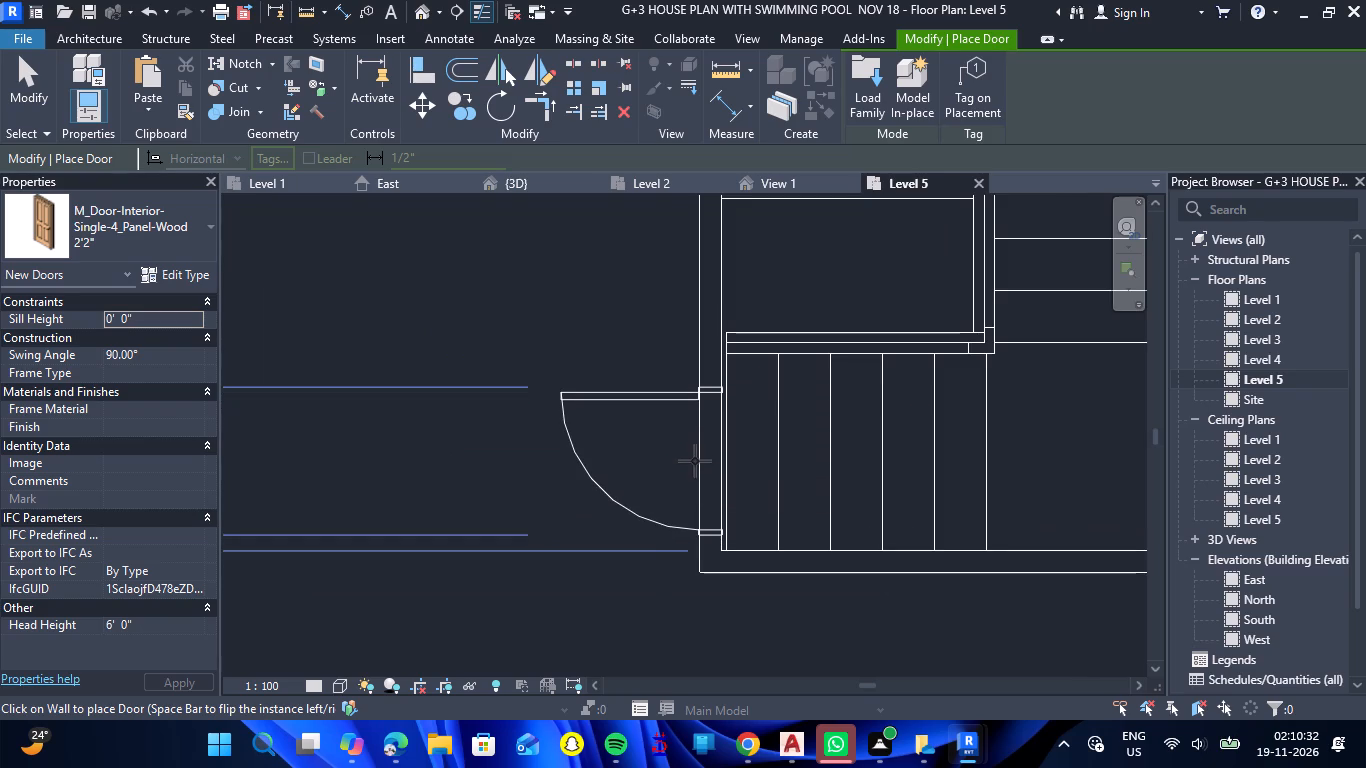
left_click(695, 455)
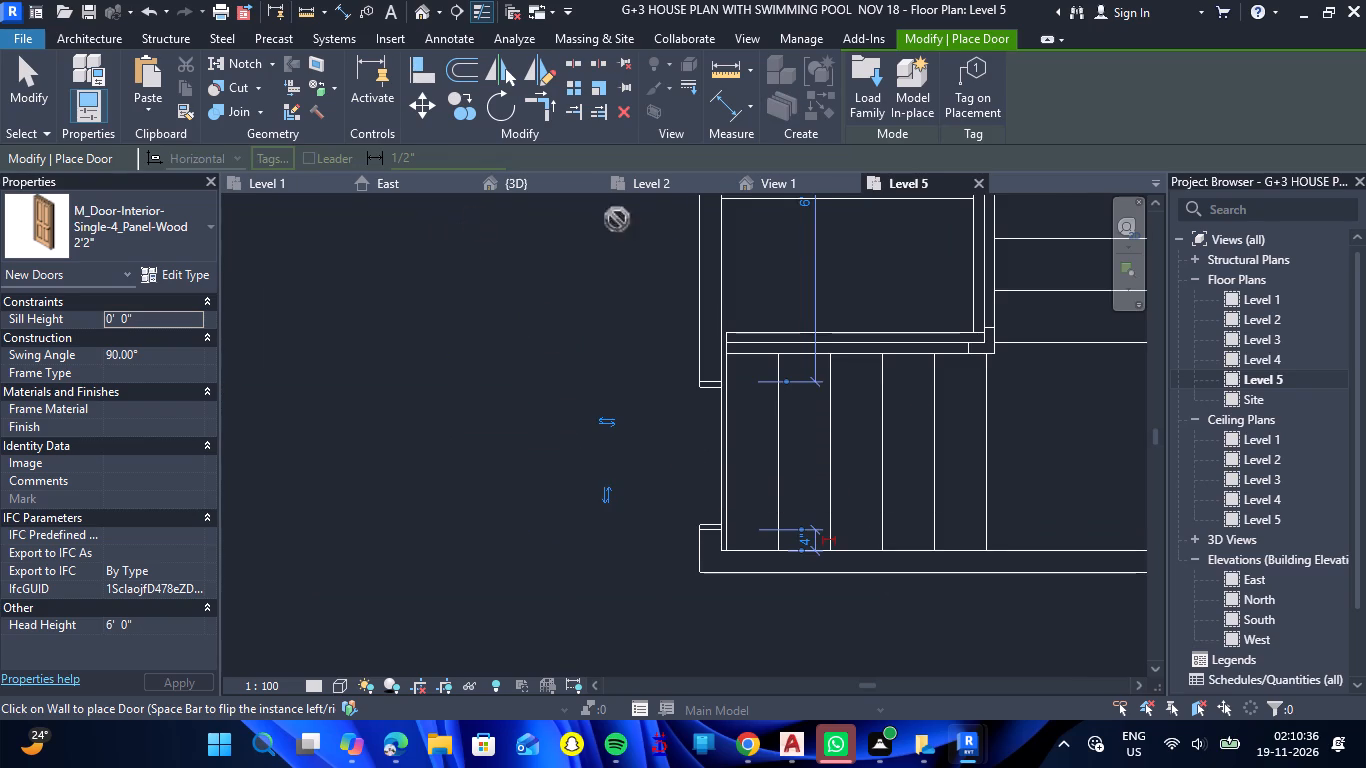
Return to the 3D view and examine the stair enclosure walls and door on the roof from an angled view.
left_click(540, 186)
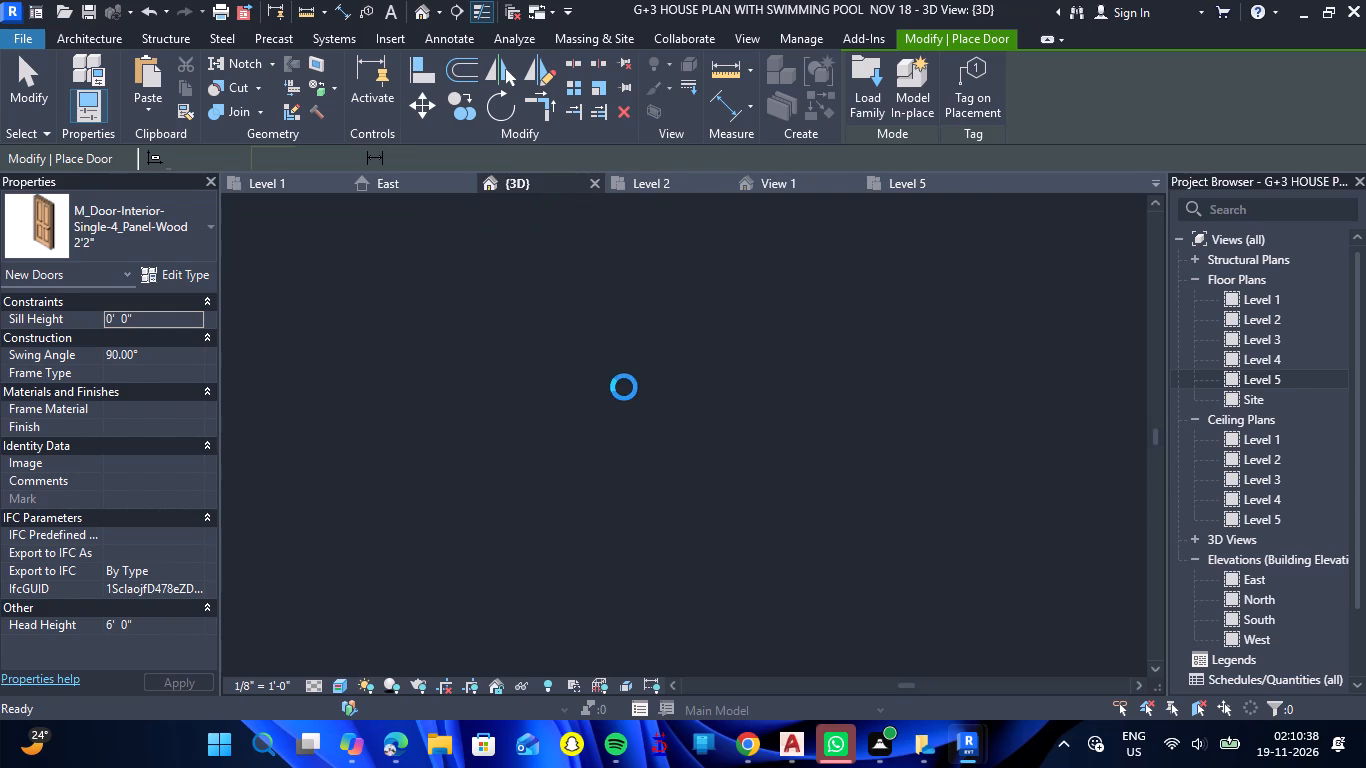
scroll(623, 388, "down", 8)
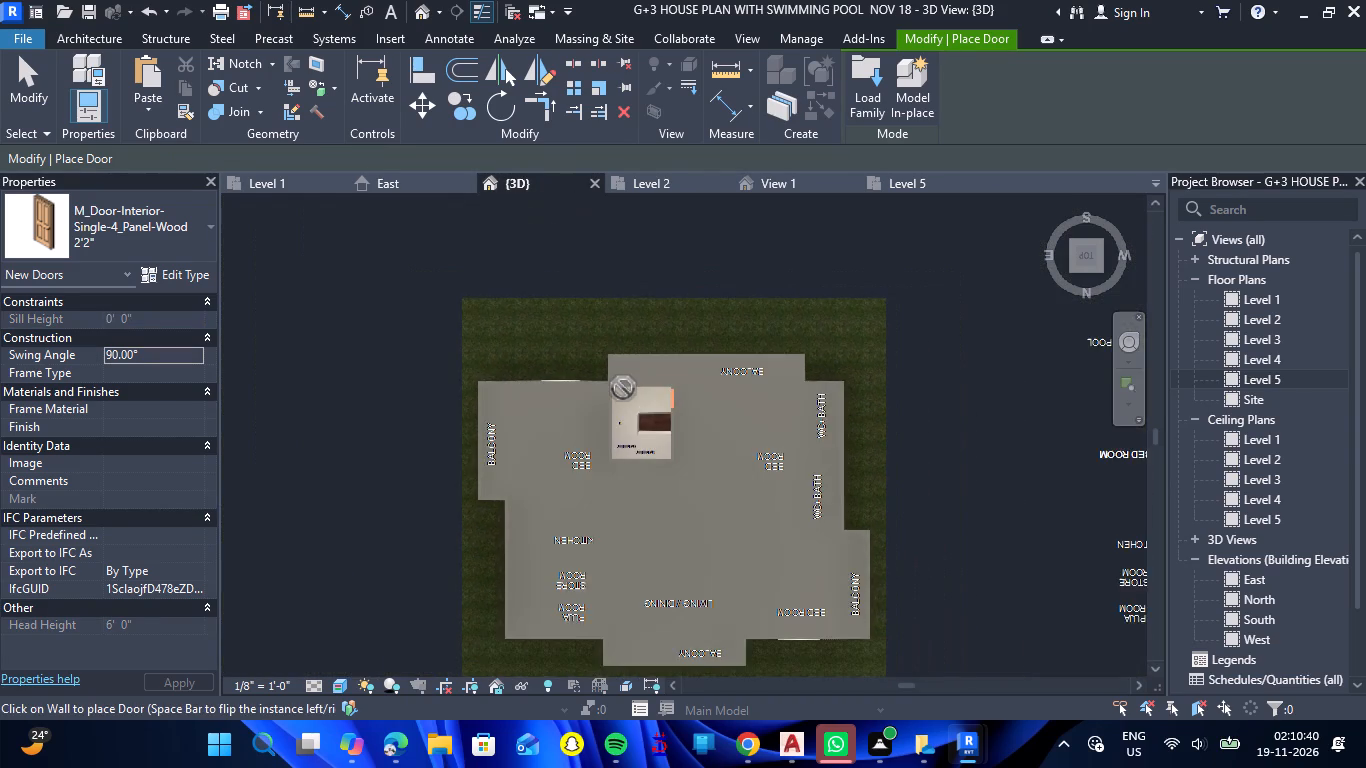
scroll(623, 388, "down", 6)
key("Escape")
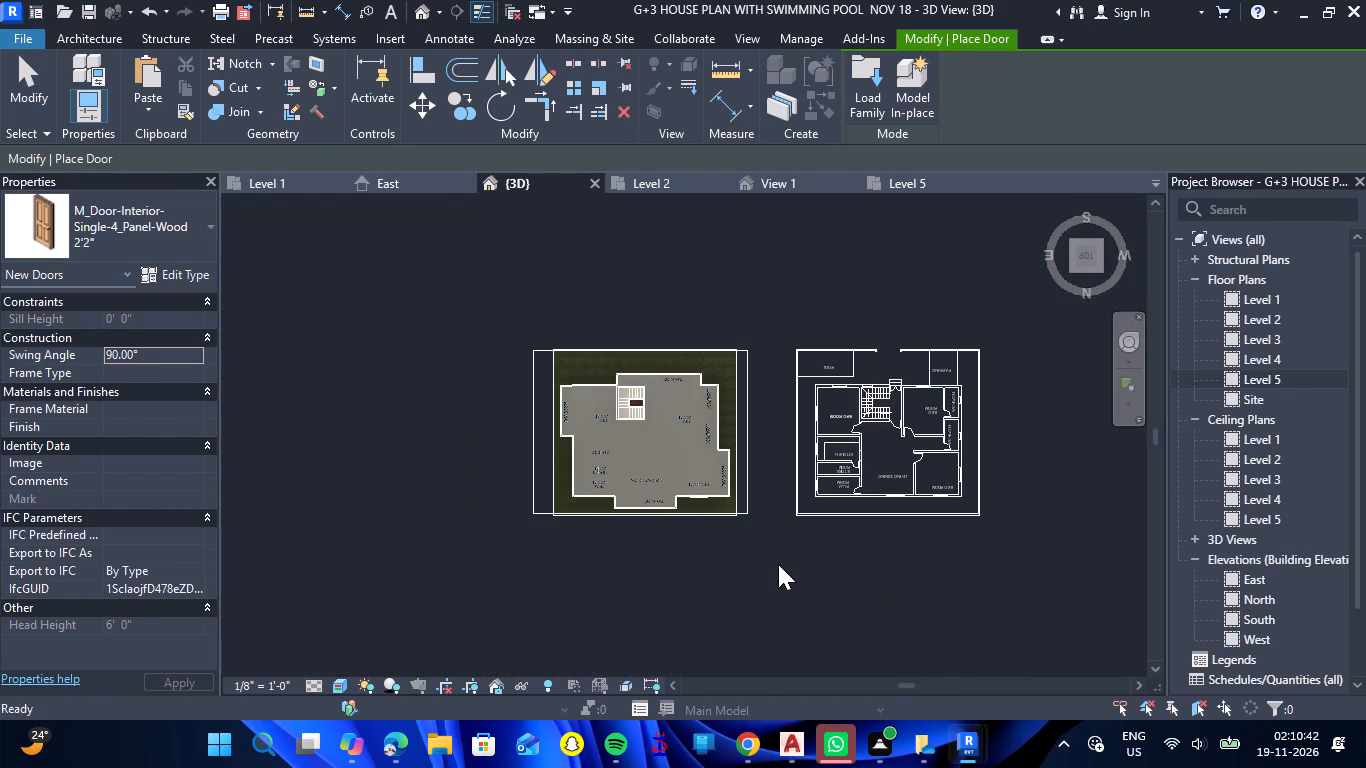
left_click_drag(763, 551, 737, 495, "shift")
right_click_drag(763, 551, 737, 495, "shift")
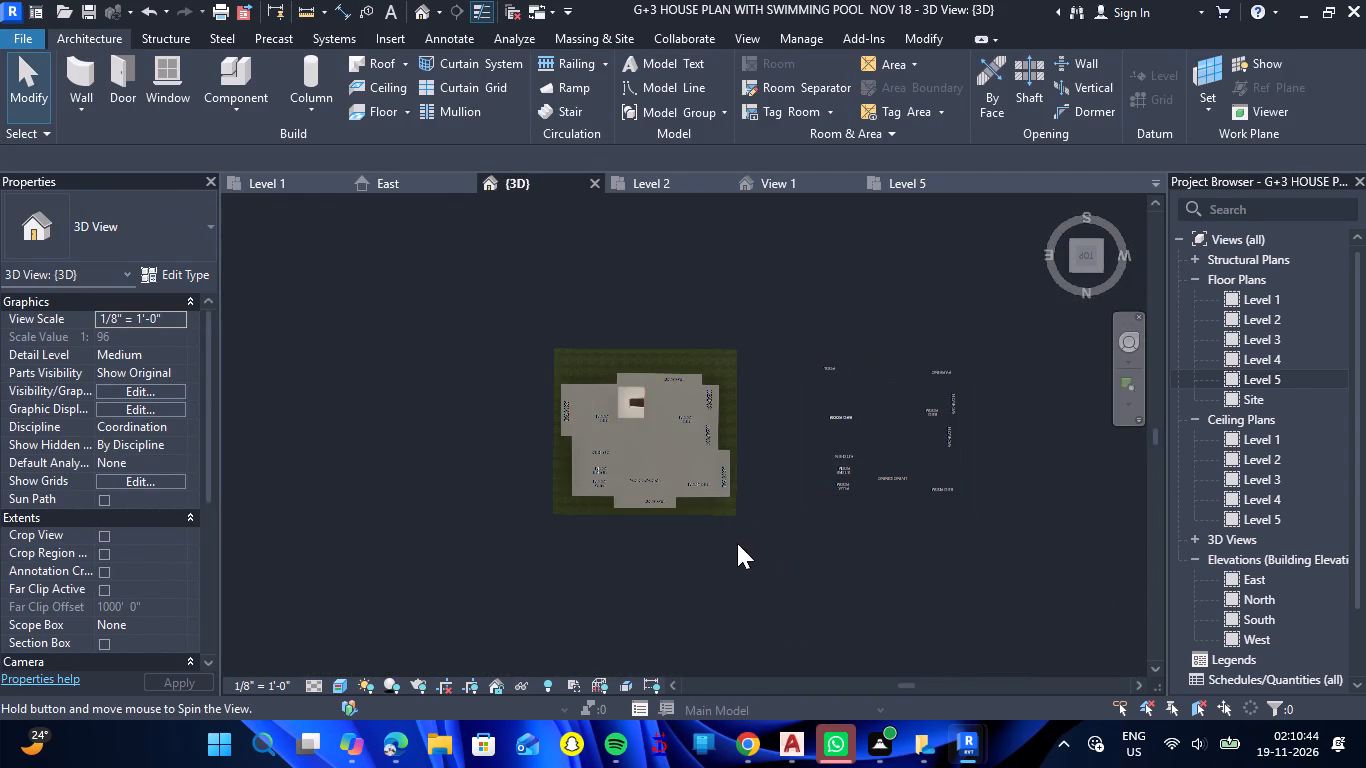
left_click_drag(736, 544, 722, 445)
right_click_drag(736, 544, 722, 445, "shift")
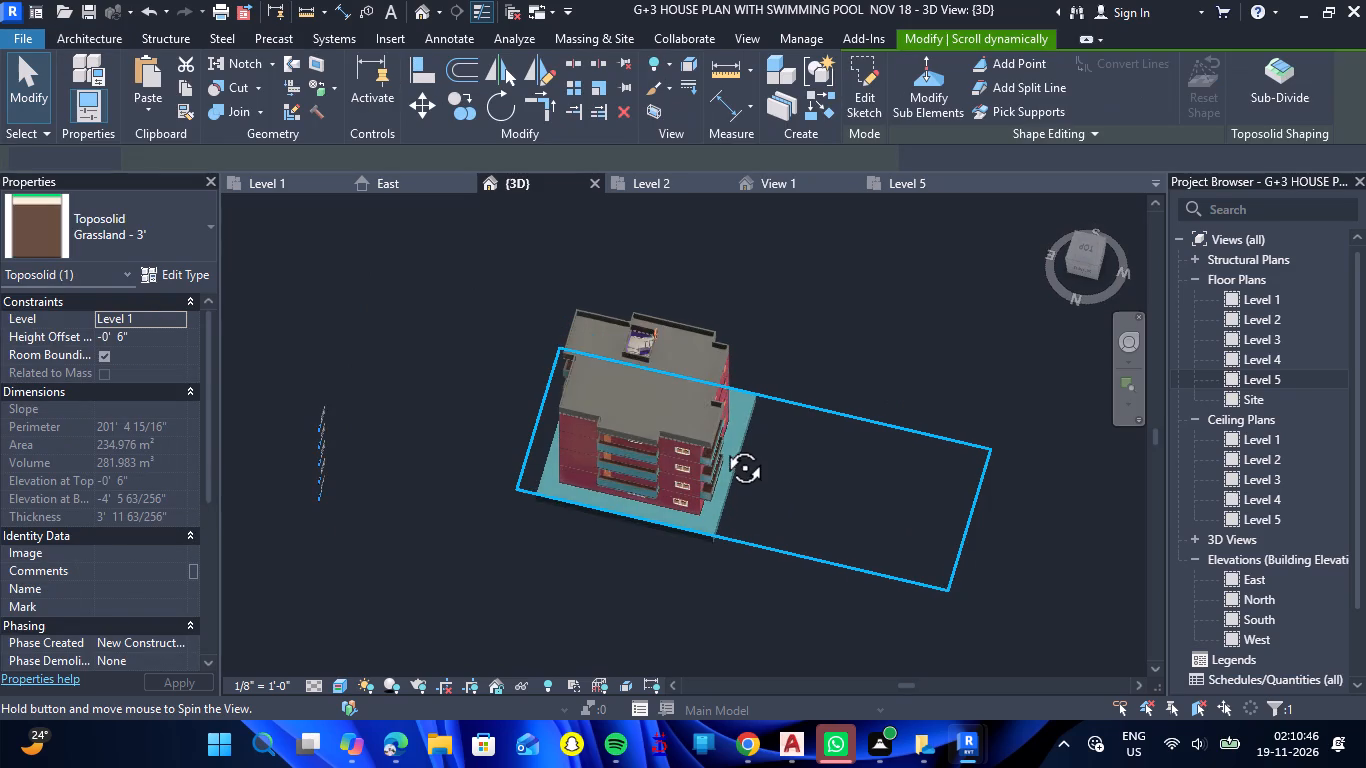
left_click_drag(722, 445, 697, 291)
right_click_drag(722, 445, 697, 291, "shift")
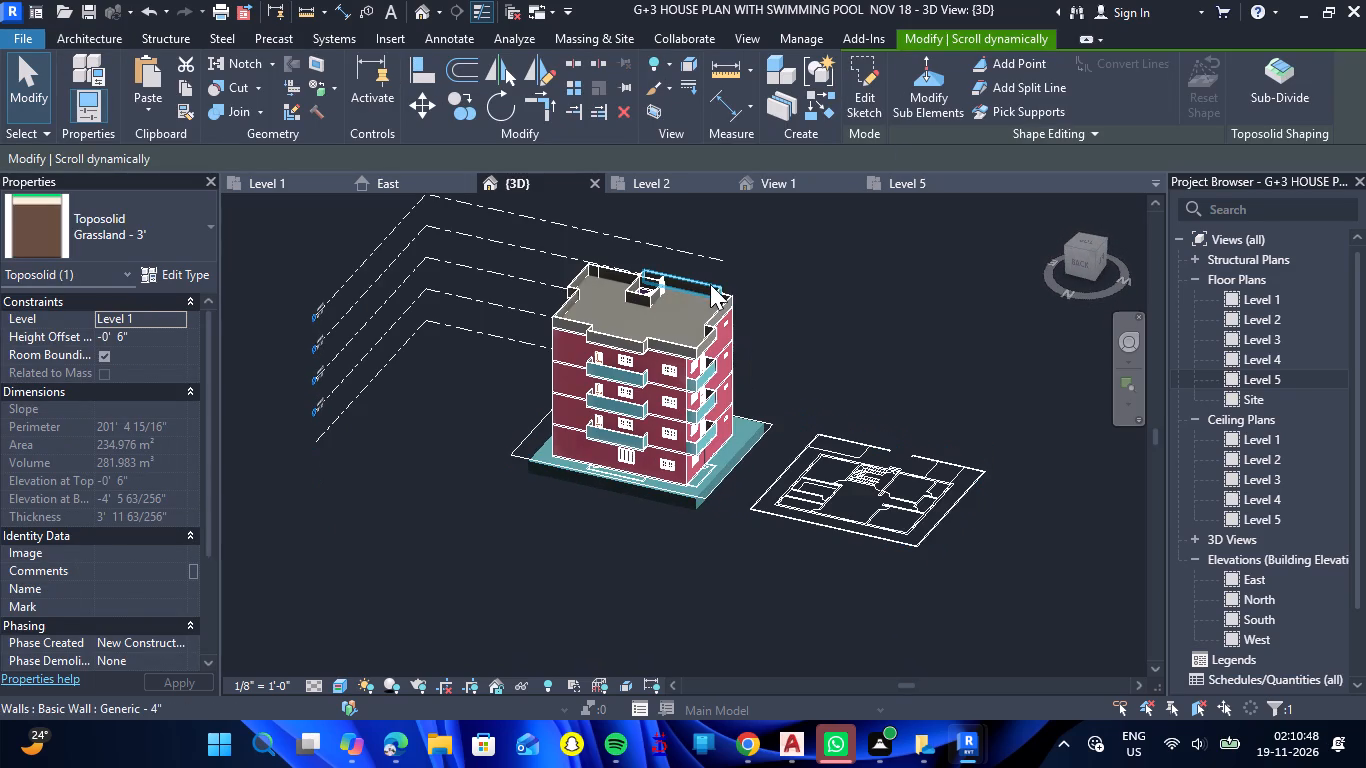
key("Escape")
scroll(730, 260, "up", 6)
scroll(488, 295, "up", 6)
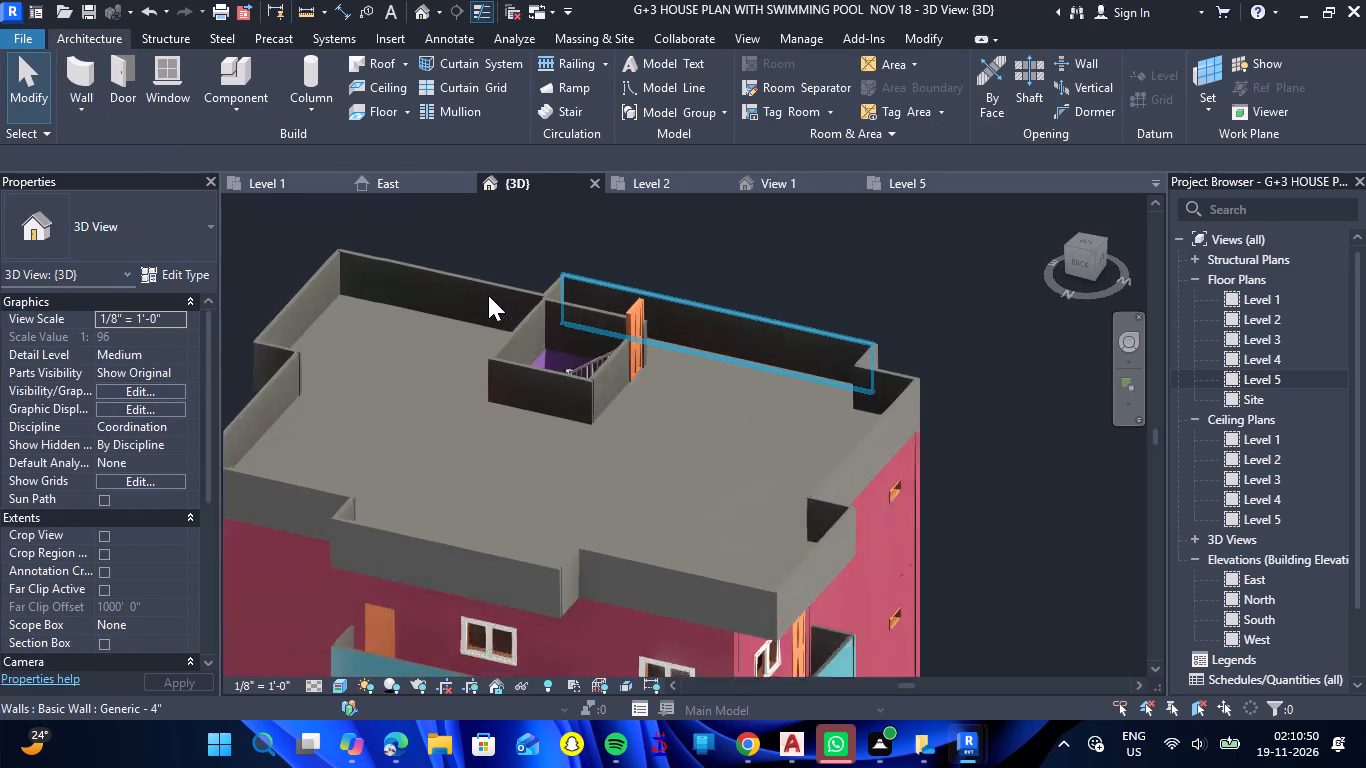
Set the unconnected height of all four walls enclosing the roof stairwell to 10' 6".
left_click(584, 399)
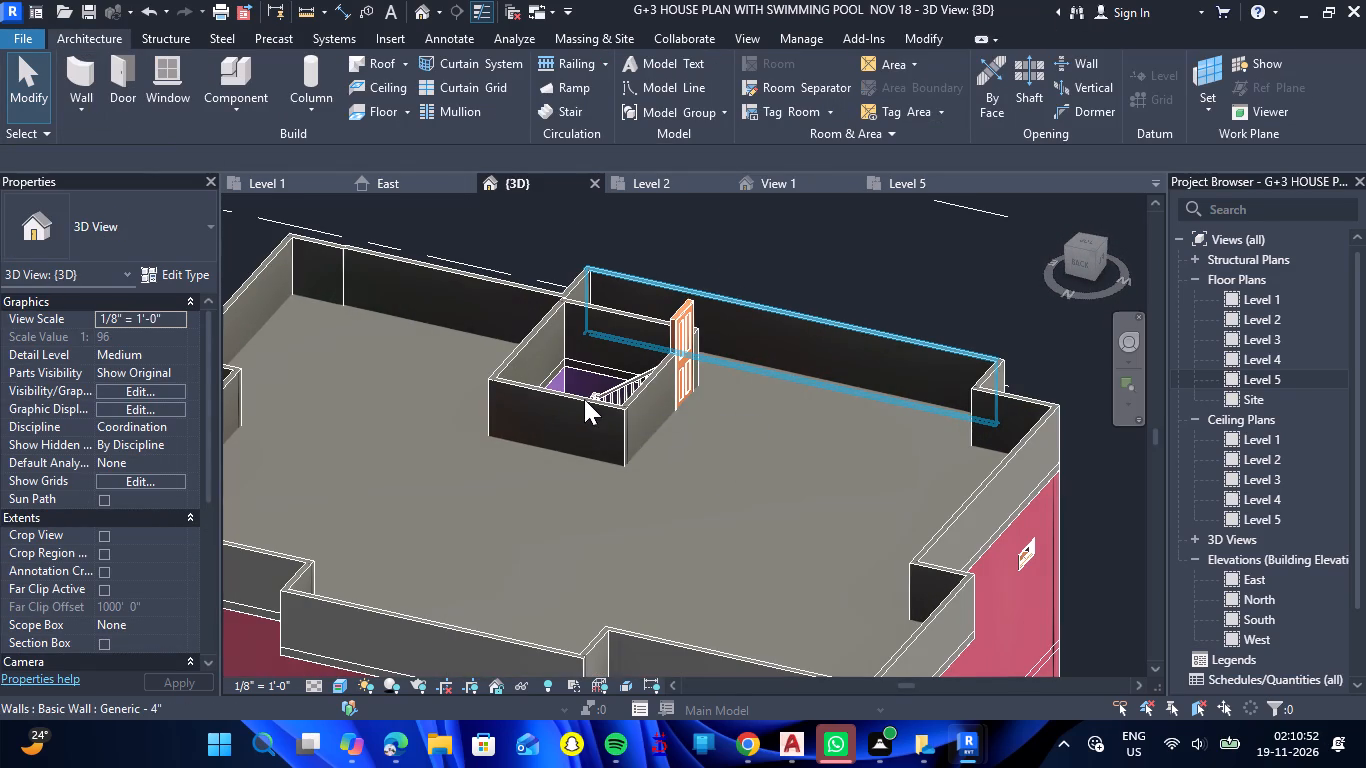
key("Escape")
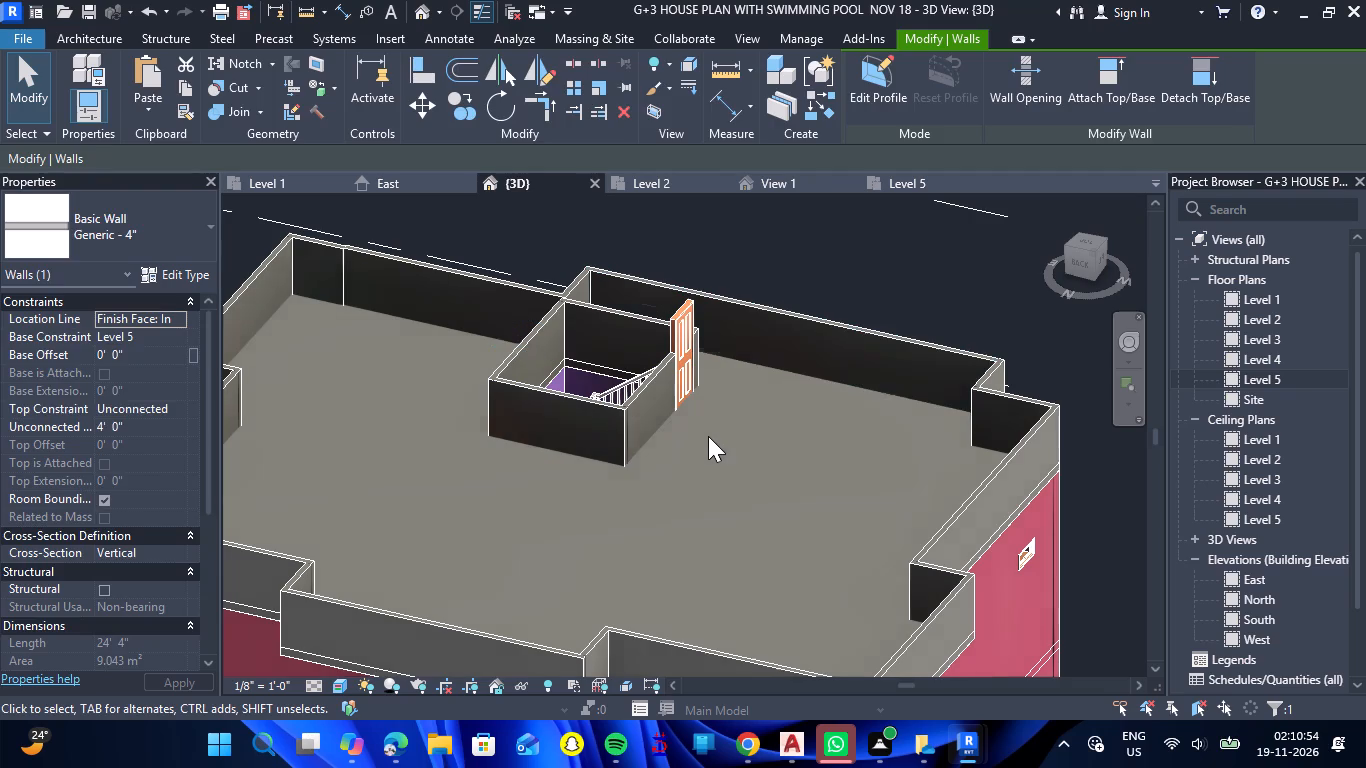
scroll(621, 392, "up", 5)
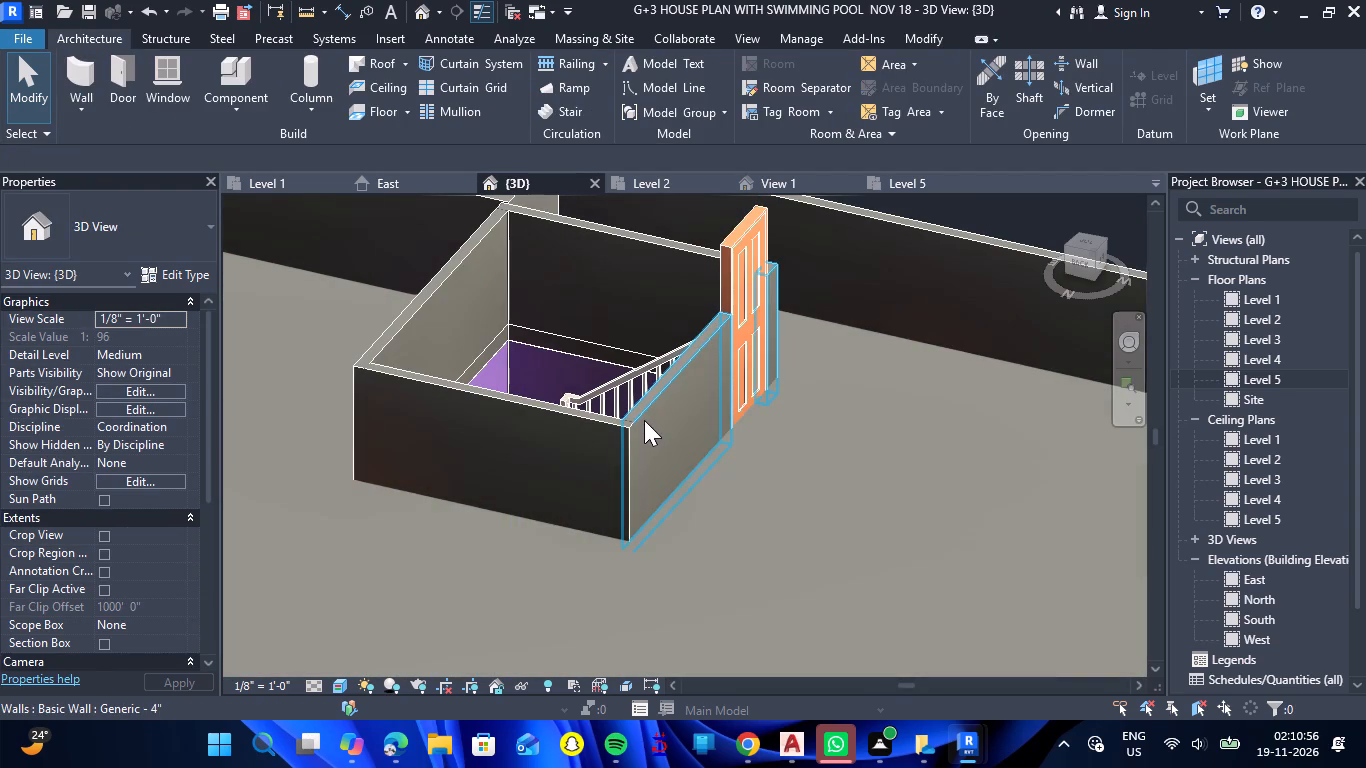
left_click(644, 420)
left_click(549, 415, "ctrl")
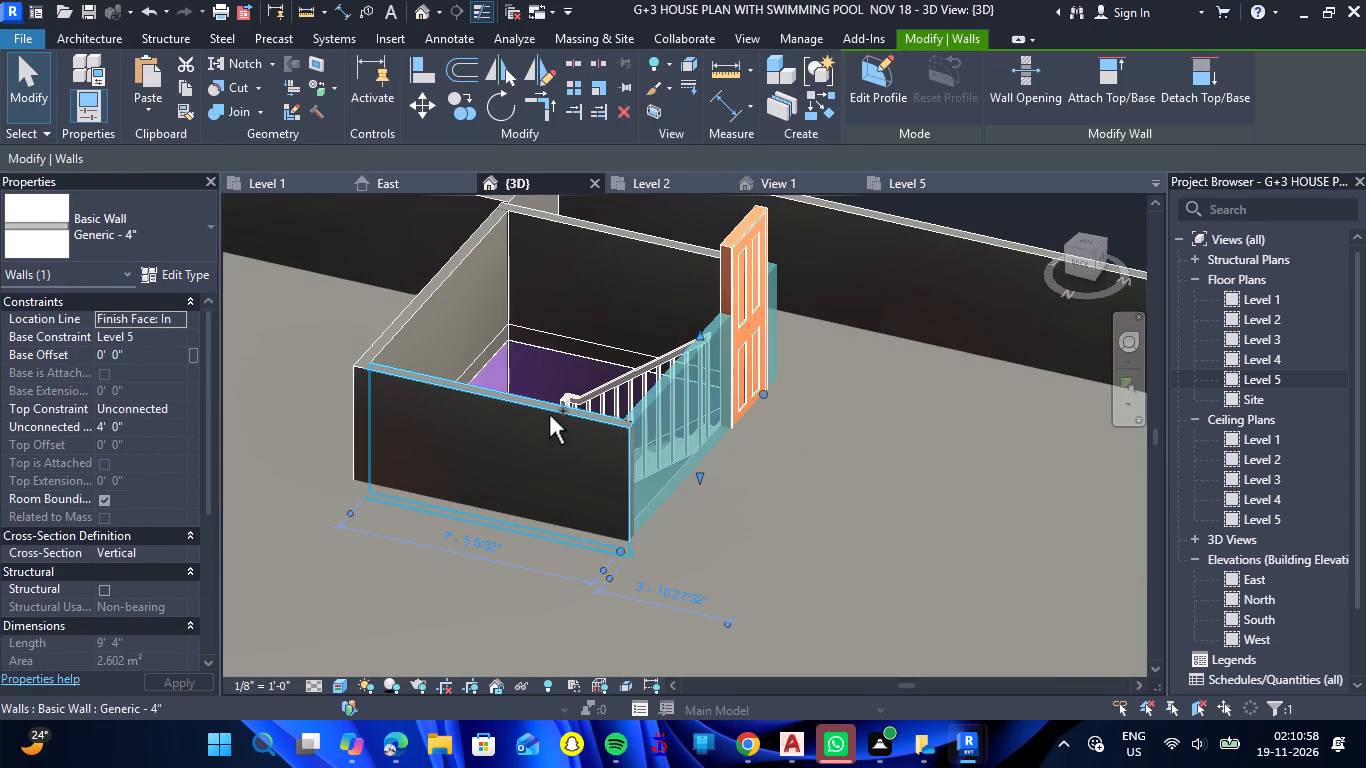
left_click(422, 306, "ctrl")
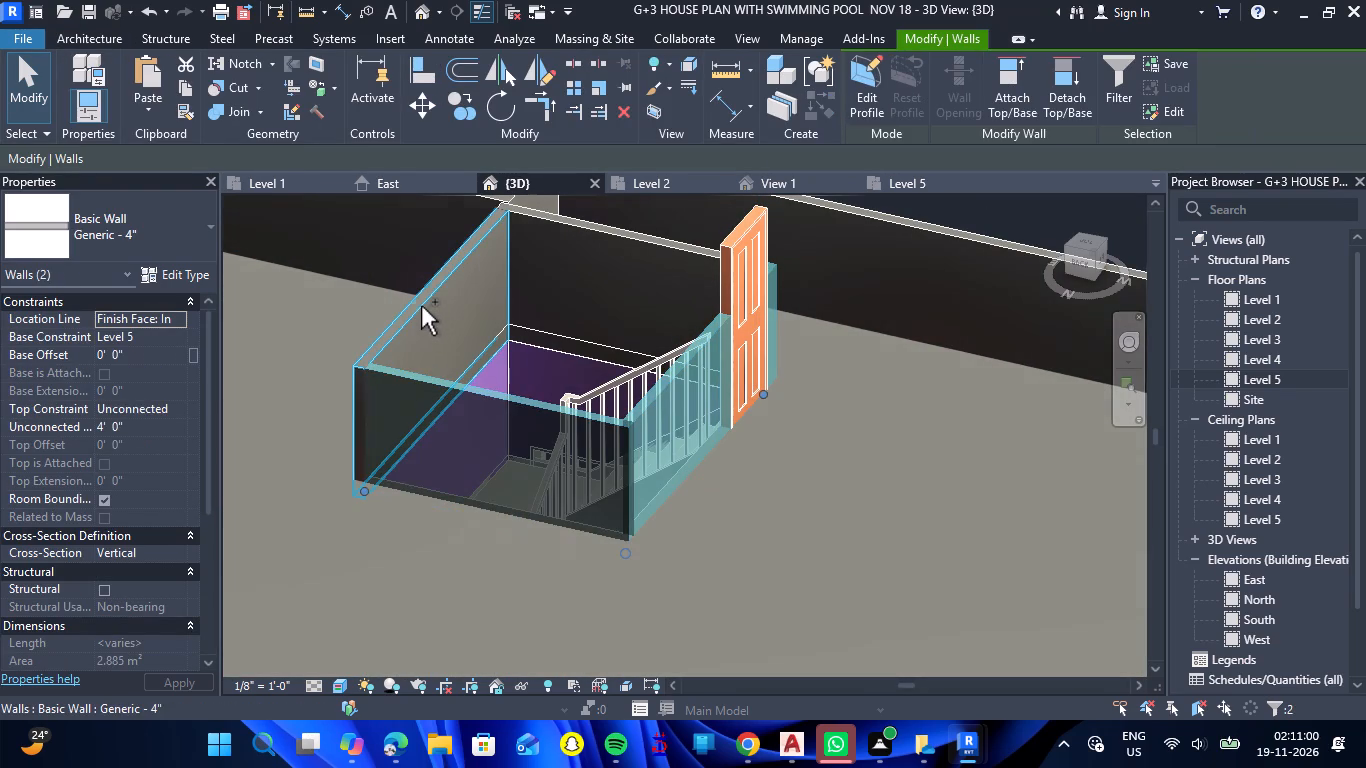
left_click(639, 236, "ctrl")
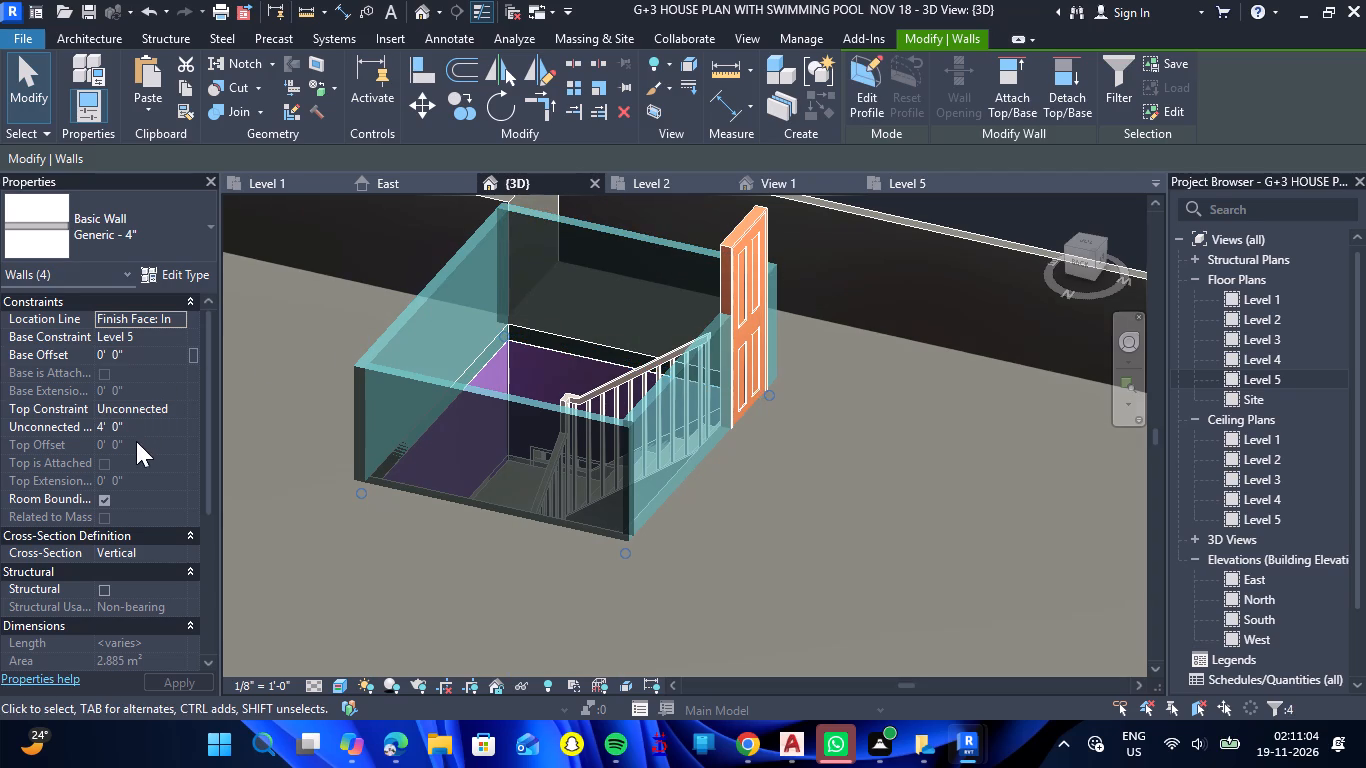
left_click(153, 428)
type("10'6")
key("shift+quotedbl")
key("Return")
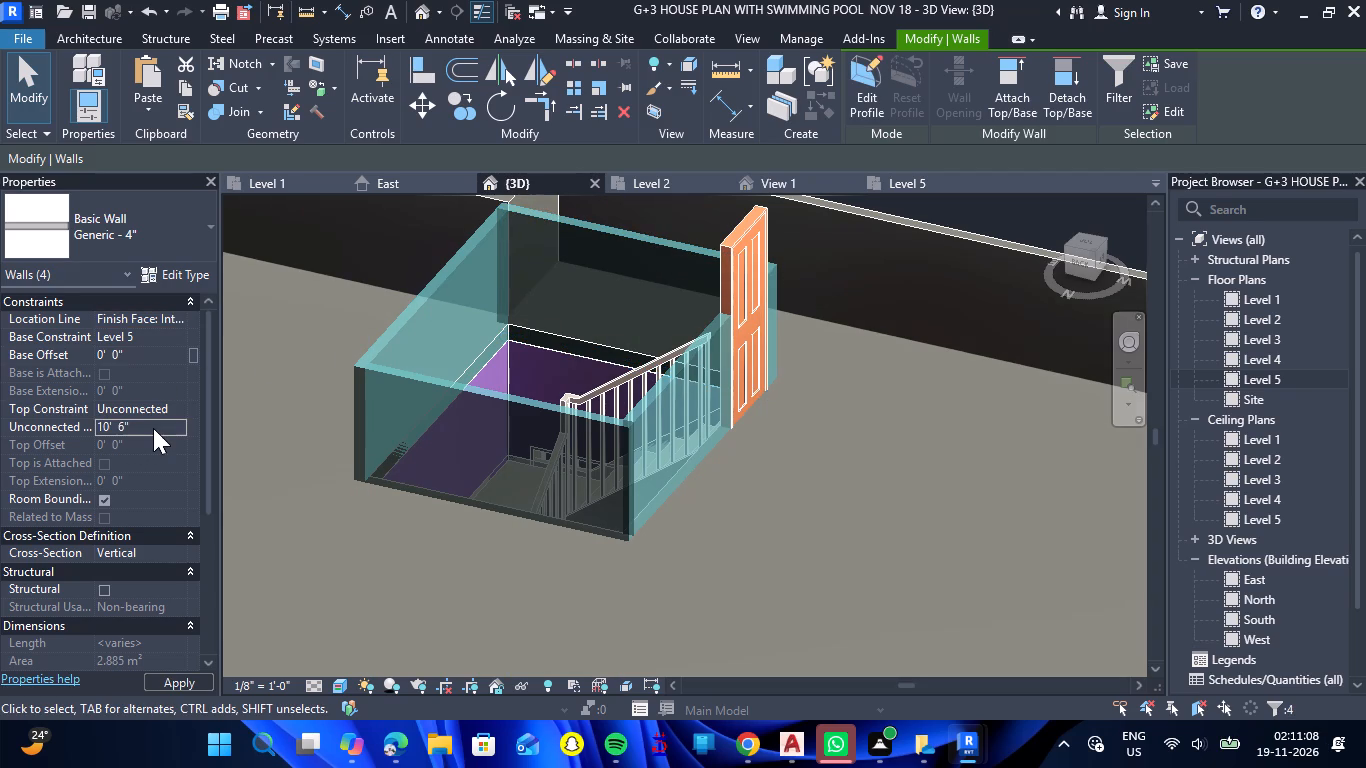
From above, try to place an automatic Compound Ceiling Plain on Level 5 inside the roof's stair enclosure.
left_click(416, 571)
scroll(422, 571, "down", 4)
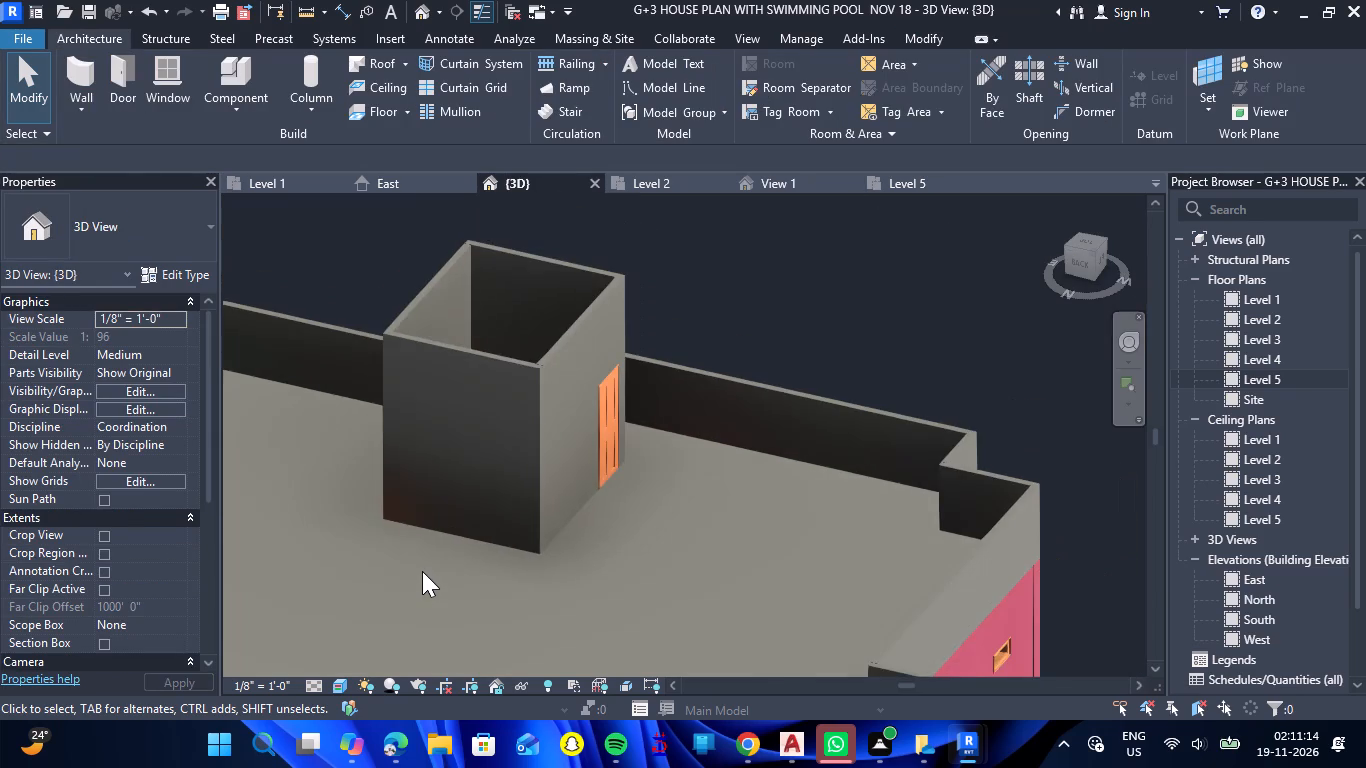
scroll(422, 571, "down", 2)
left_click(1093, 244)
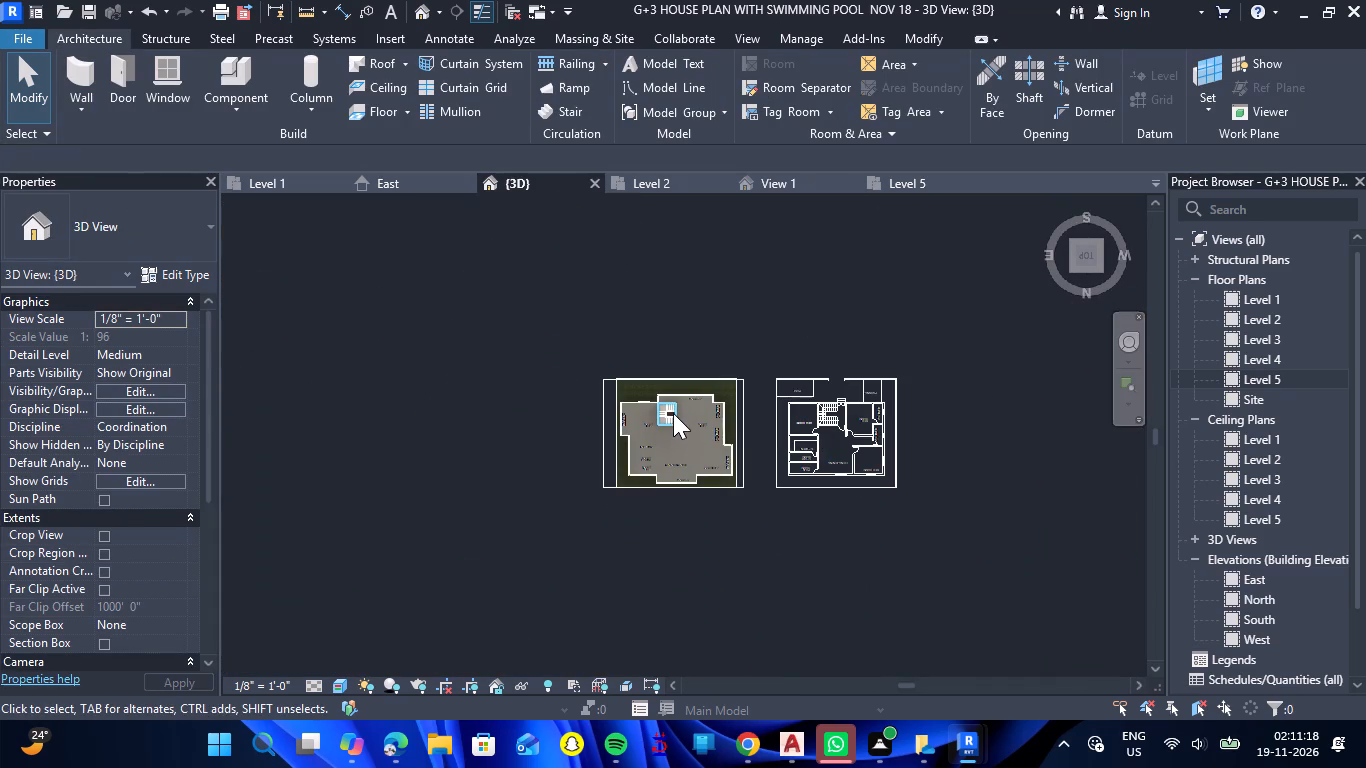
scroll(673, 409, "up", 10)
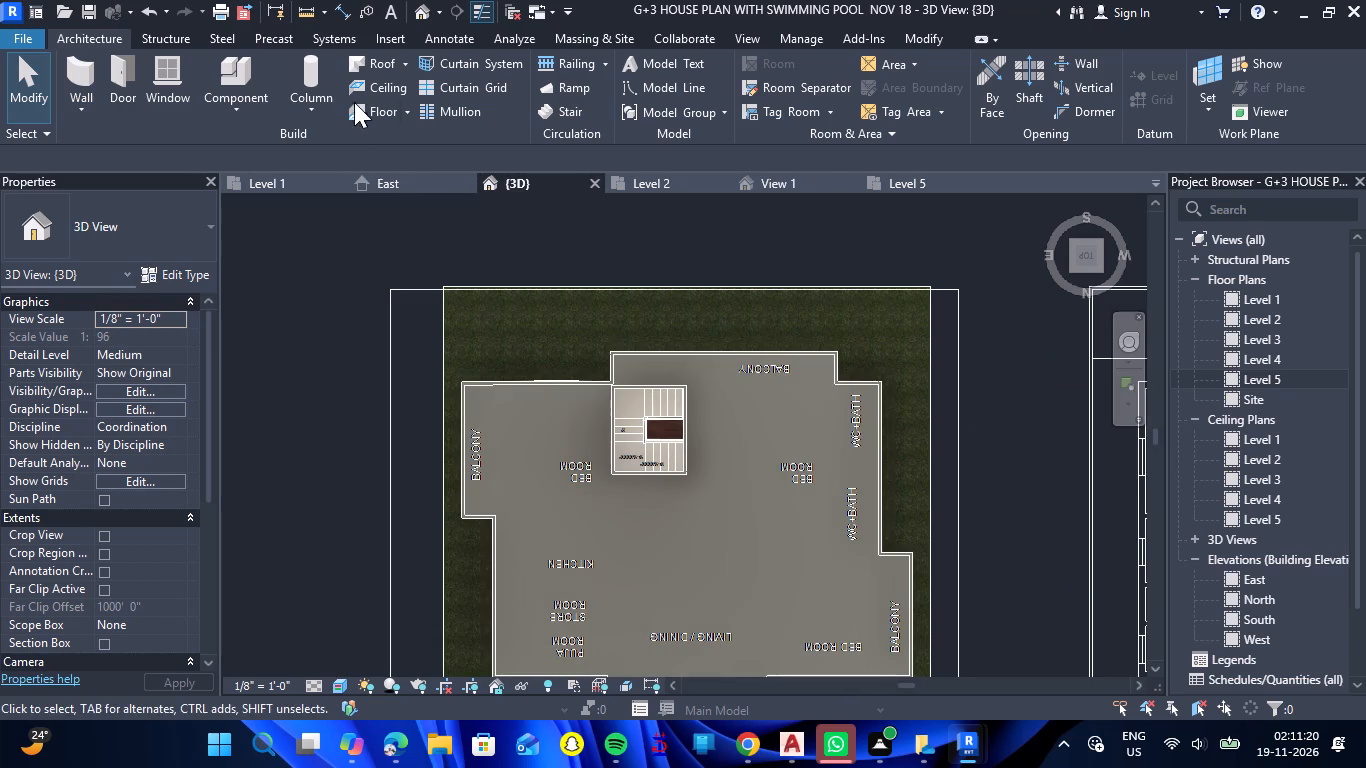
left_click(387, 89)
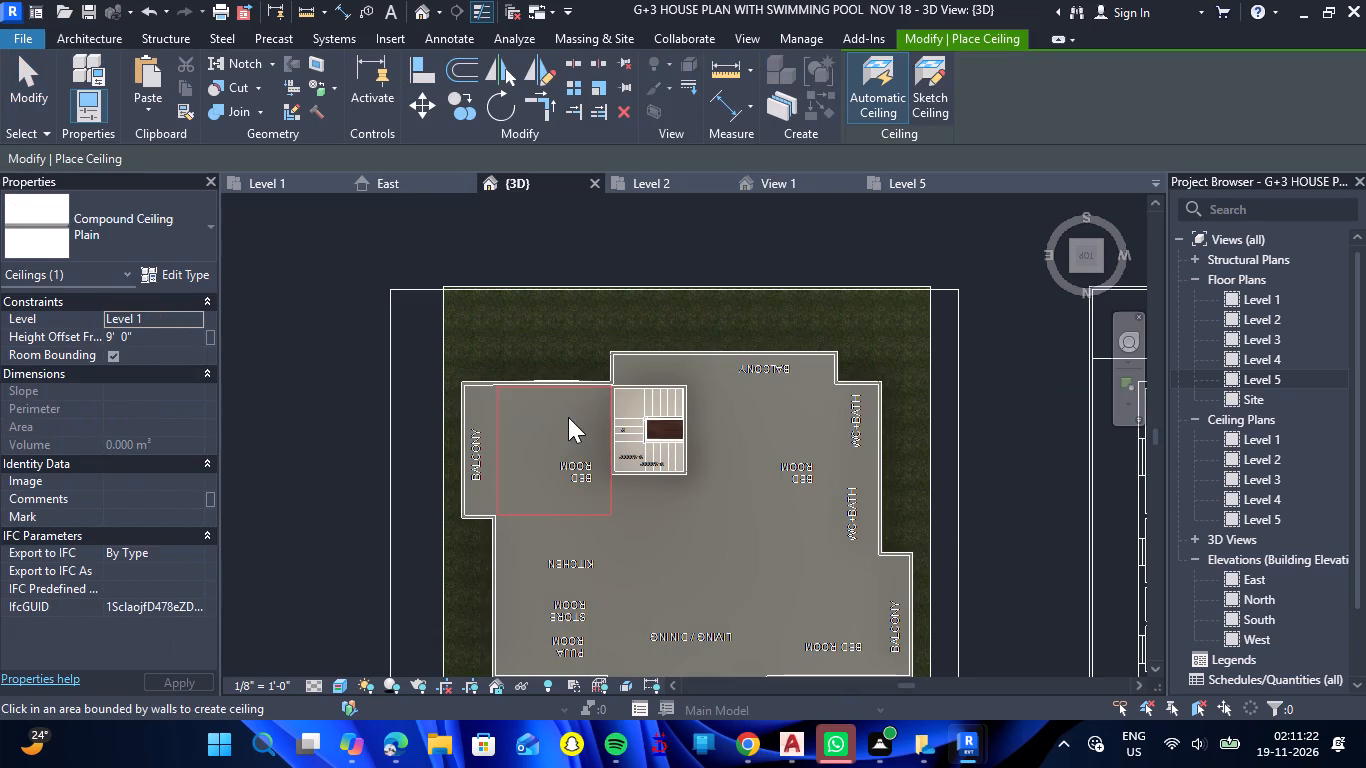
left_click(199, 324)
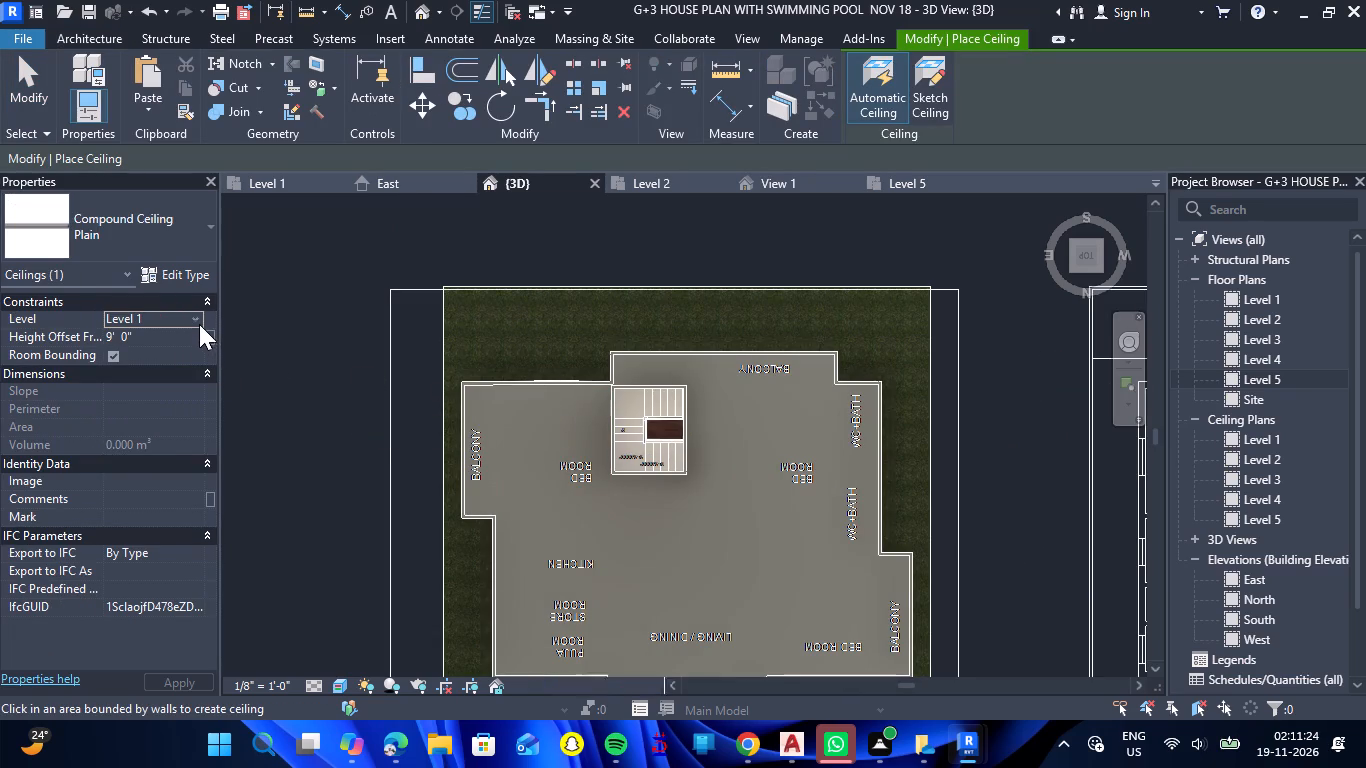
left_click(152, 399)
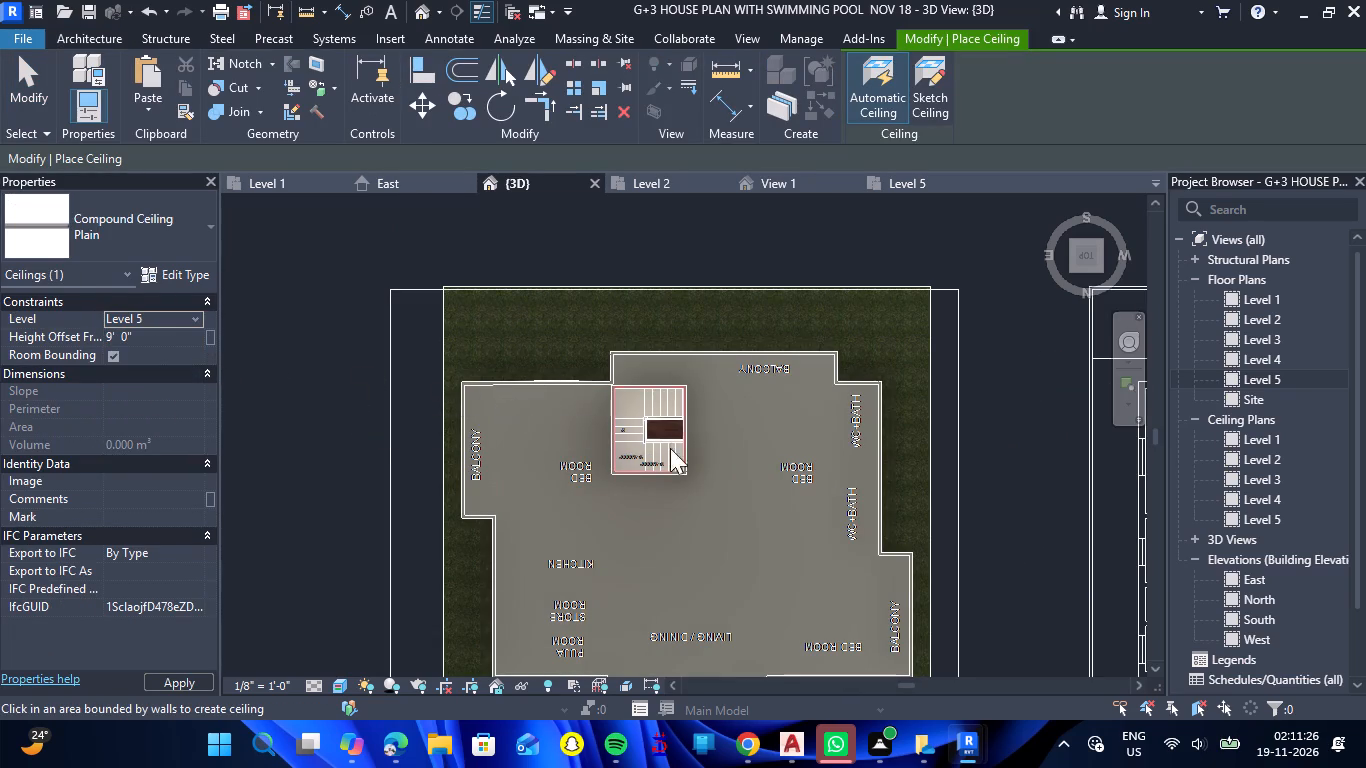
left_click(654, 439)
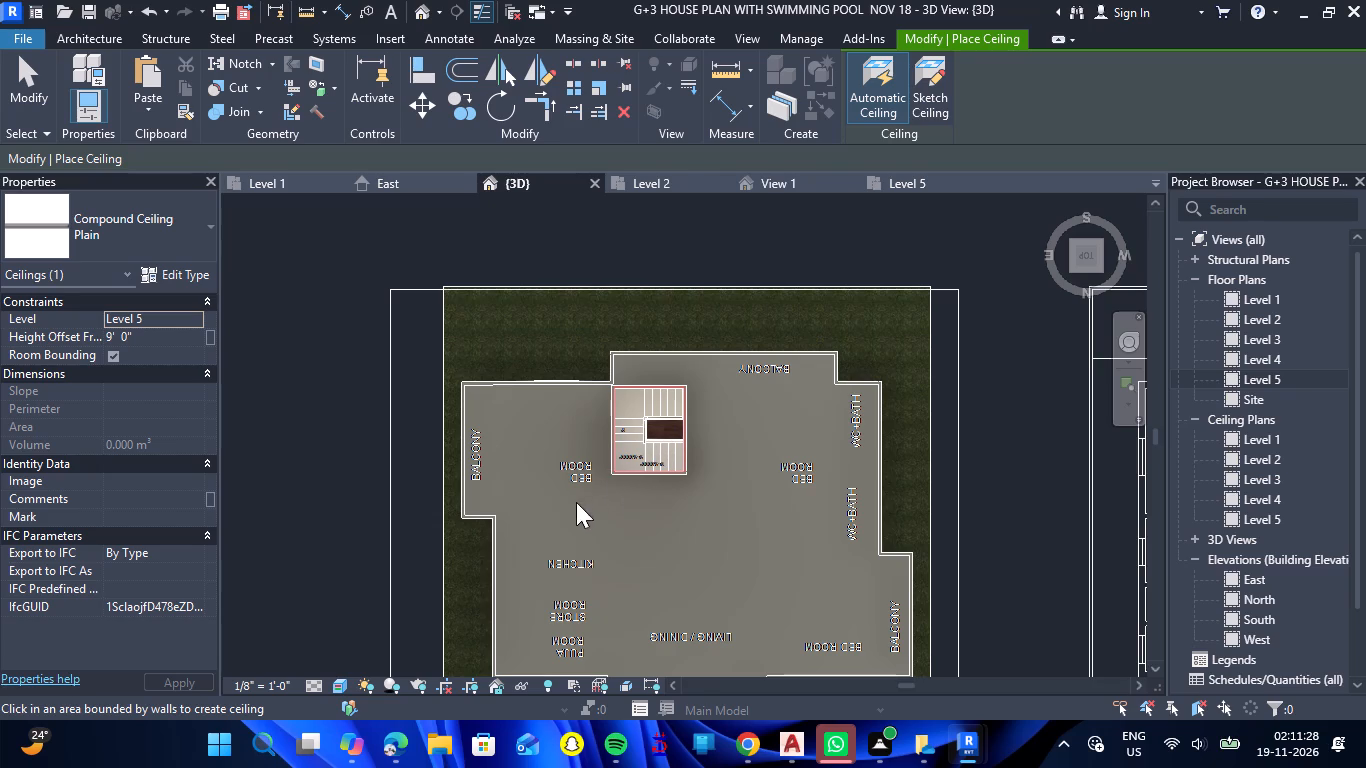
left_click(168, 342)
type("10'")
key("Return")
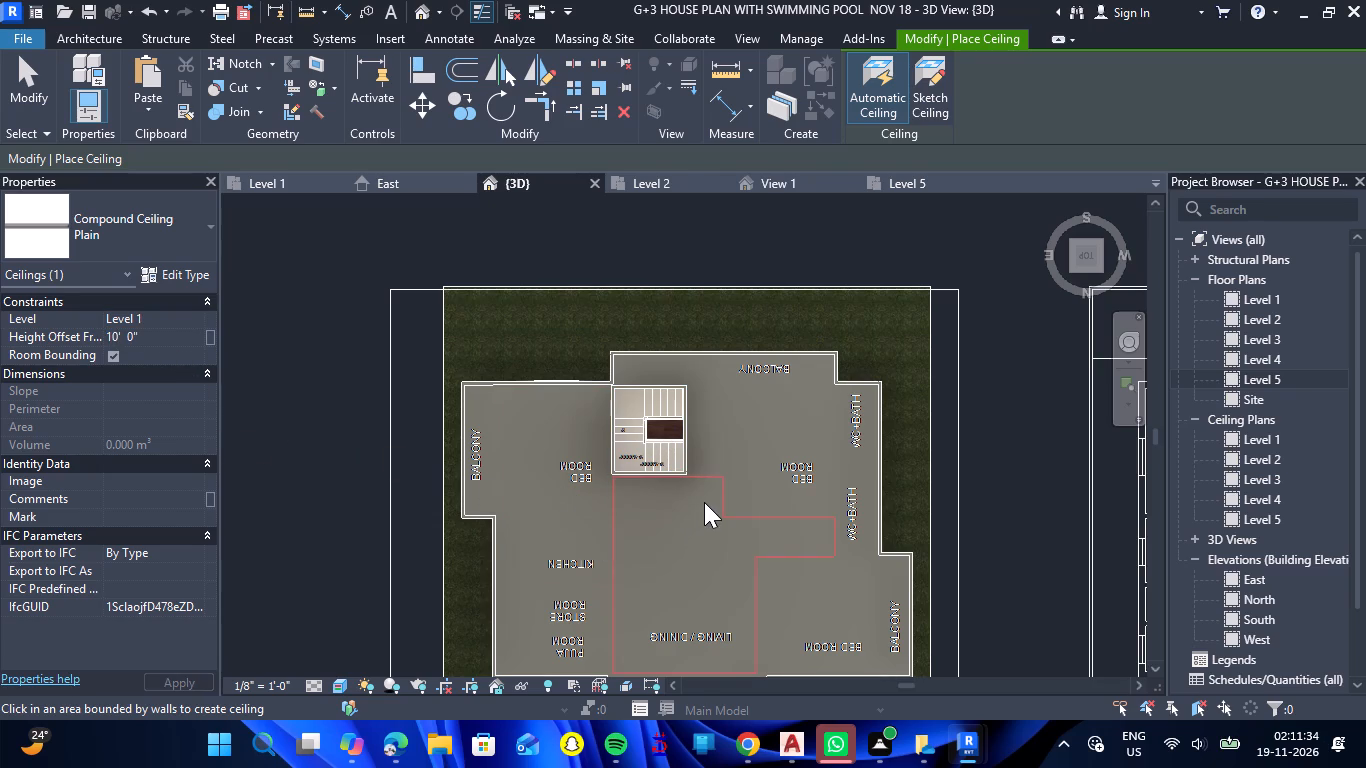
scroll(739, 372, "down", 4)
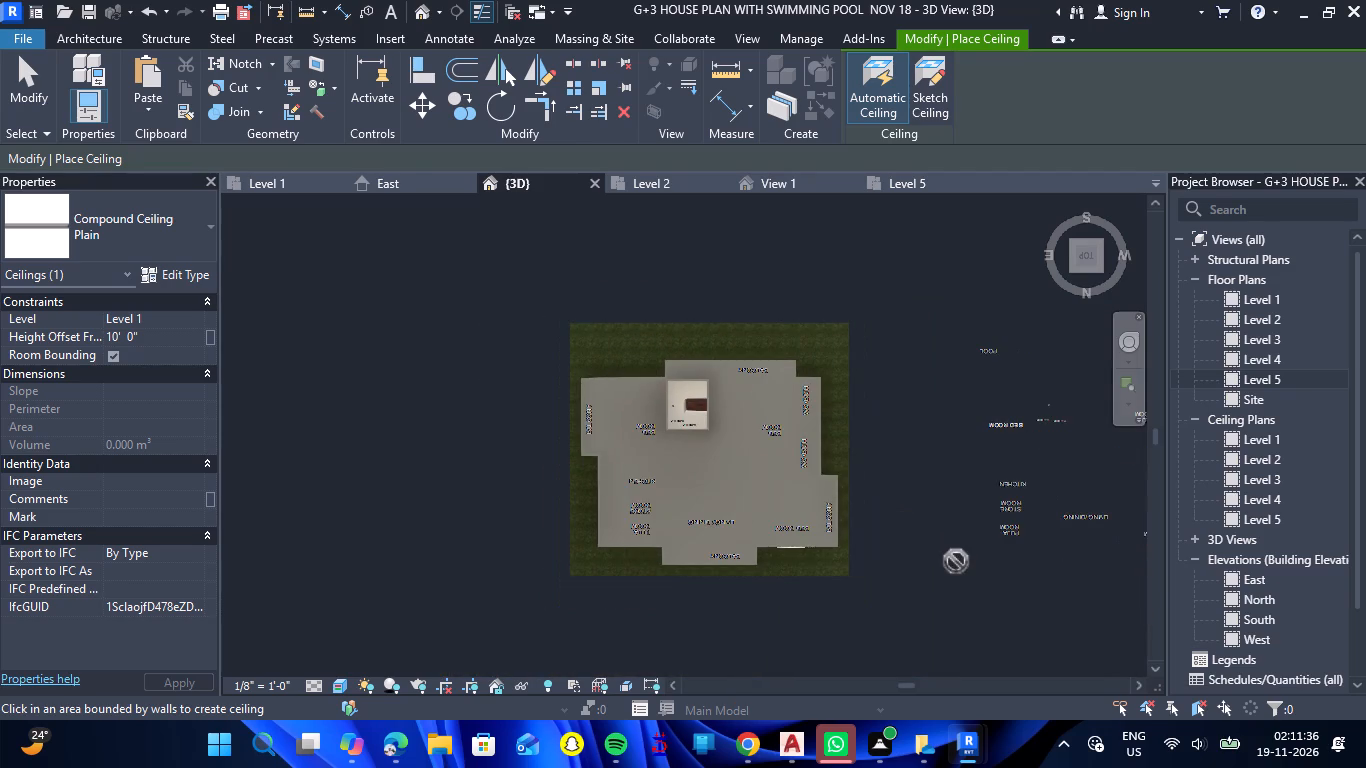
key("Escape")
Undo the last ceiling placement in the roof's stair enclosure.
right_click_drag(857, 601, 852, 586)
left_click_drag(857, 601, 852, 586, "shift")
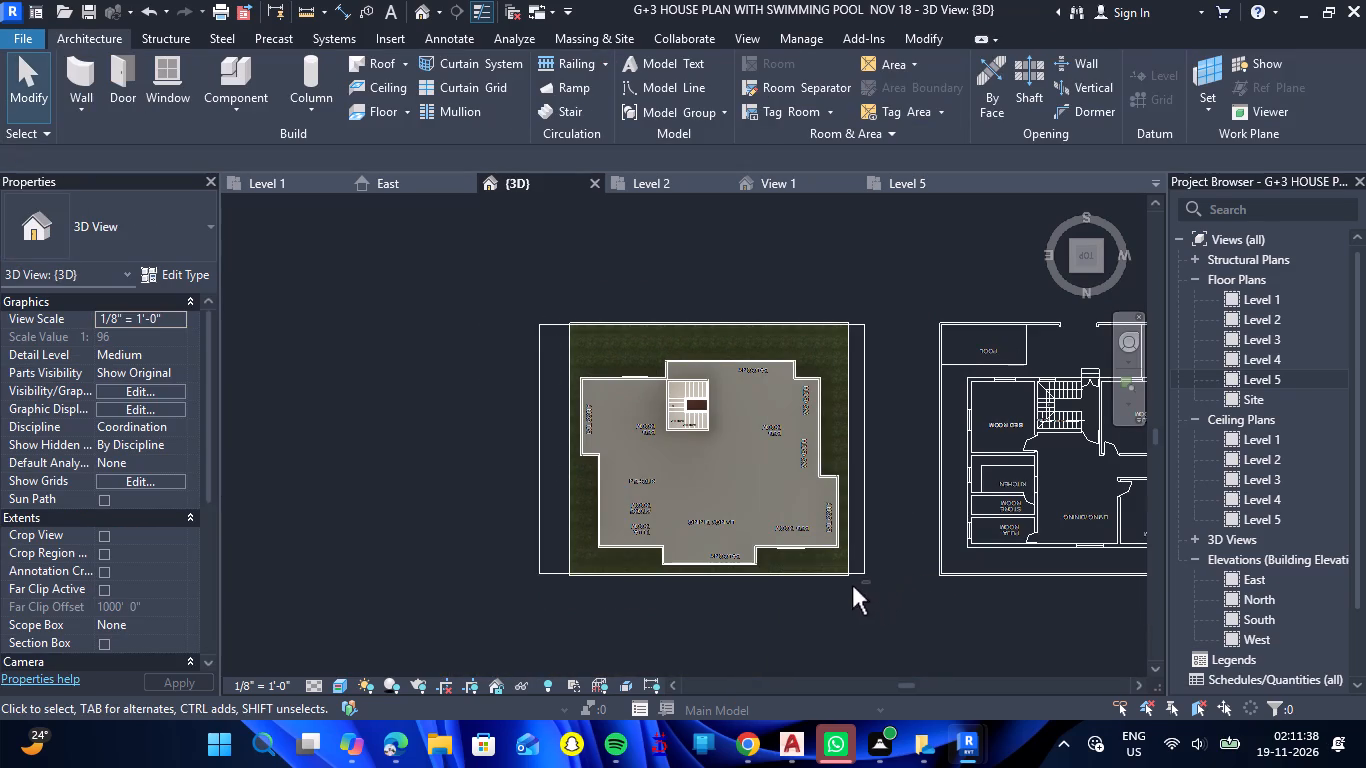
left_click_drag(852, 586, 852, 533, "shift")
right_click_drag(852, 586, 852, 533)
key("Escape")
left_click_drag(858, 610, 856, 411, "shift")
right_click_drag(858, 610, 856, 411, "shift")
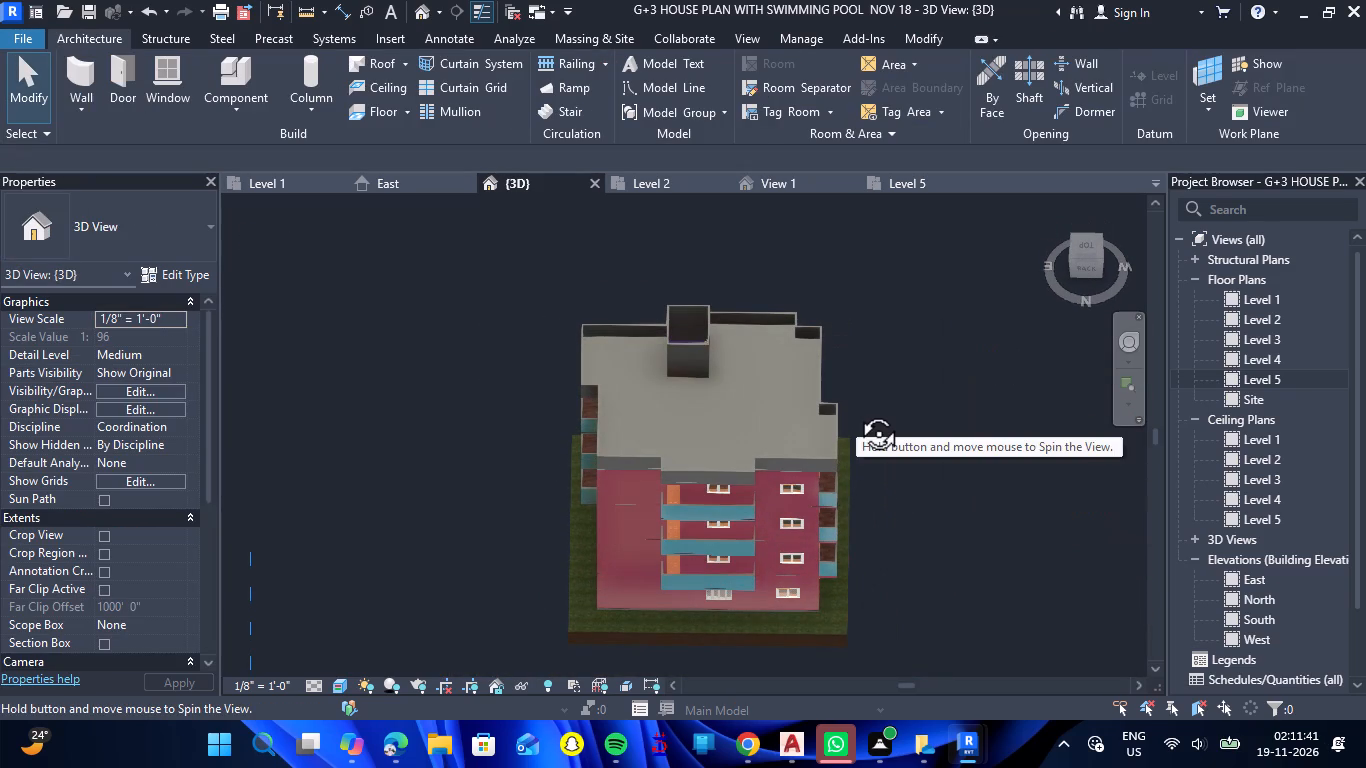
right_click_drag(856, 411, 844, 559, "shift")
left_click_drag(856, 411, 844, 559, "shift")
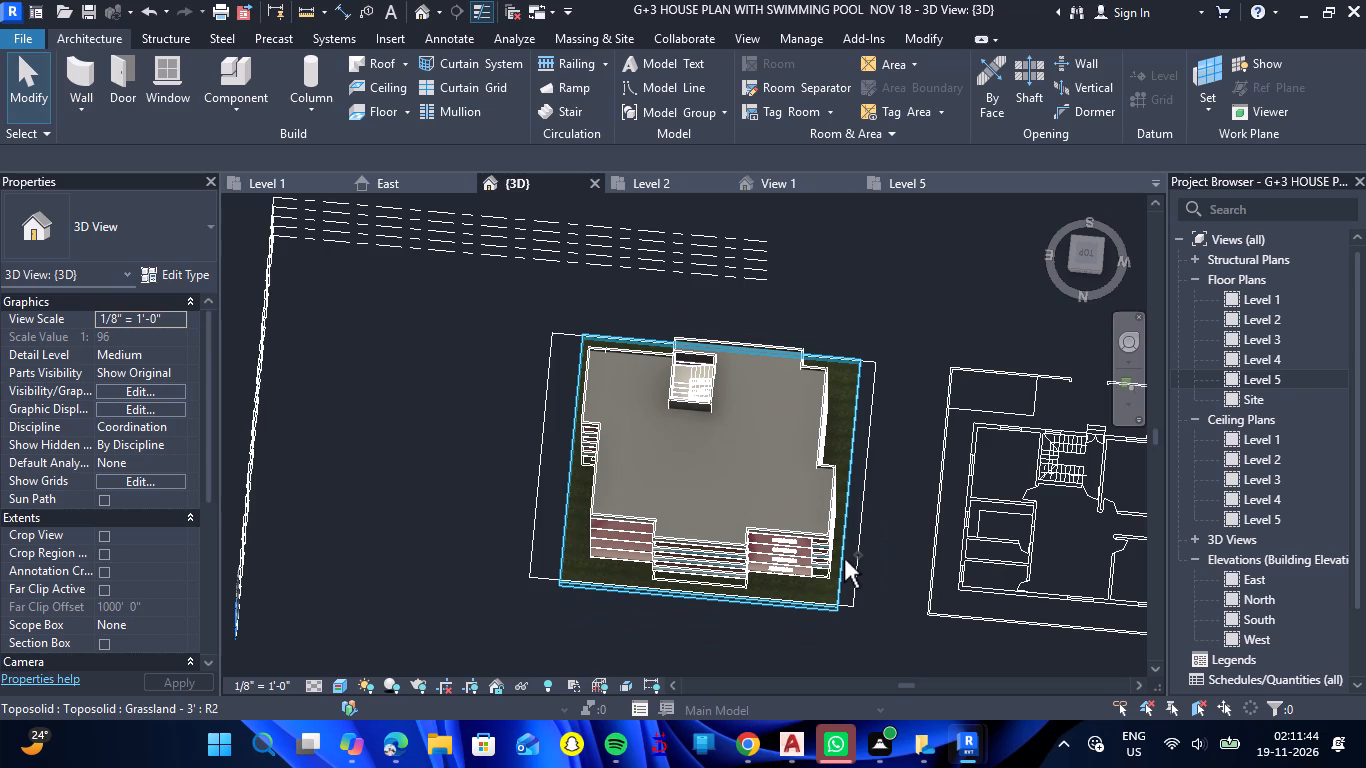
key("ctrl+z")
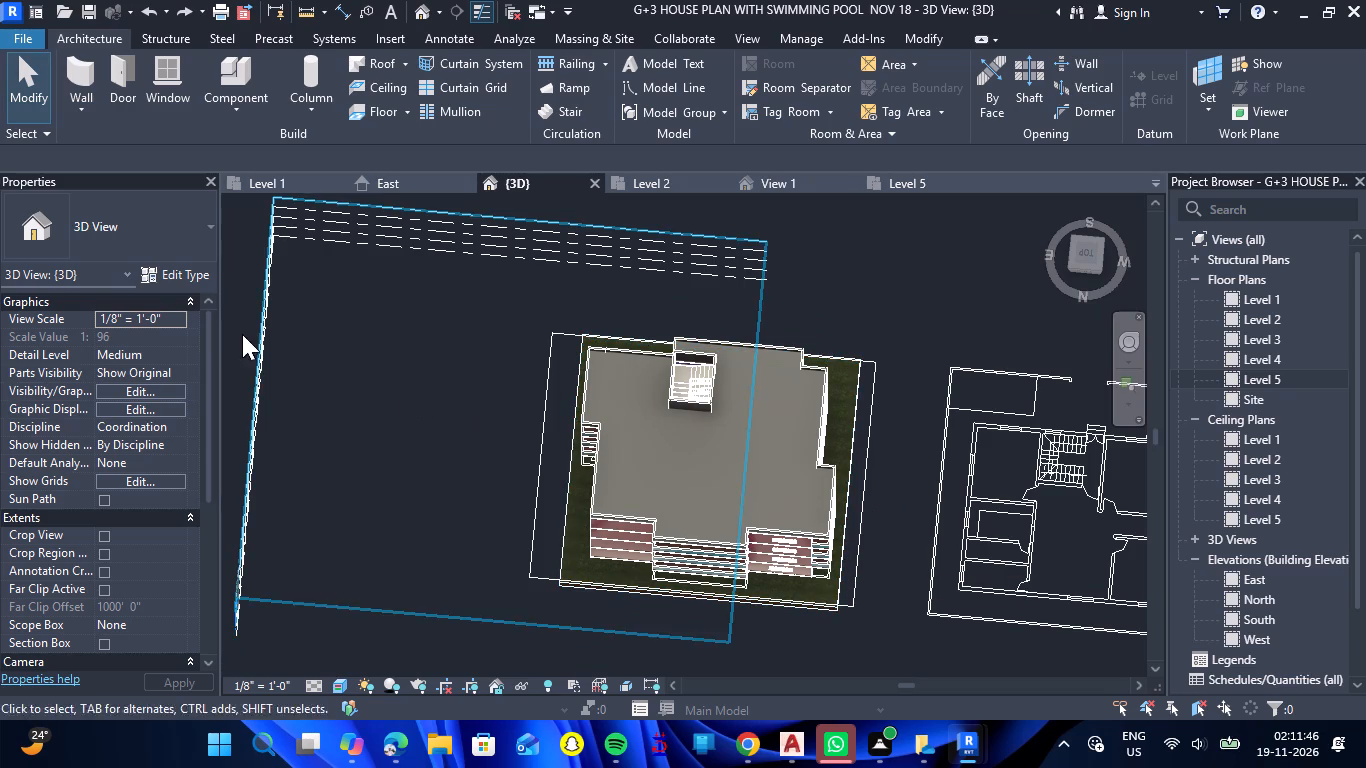
On the Level 5 floor plan, place an automatic Compound Ceiling Plain inside the stair enclosure, offset 10' 0" from Level 5.
left_click(395, 93)
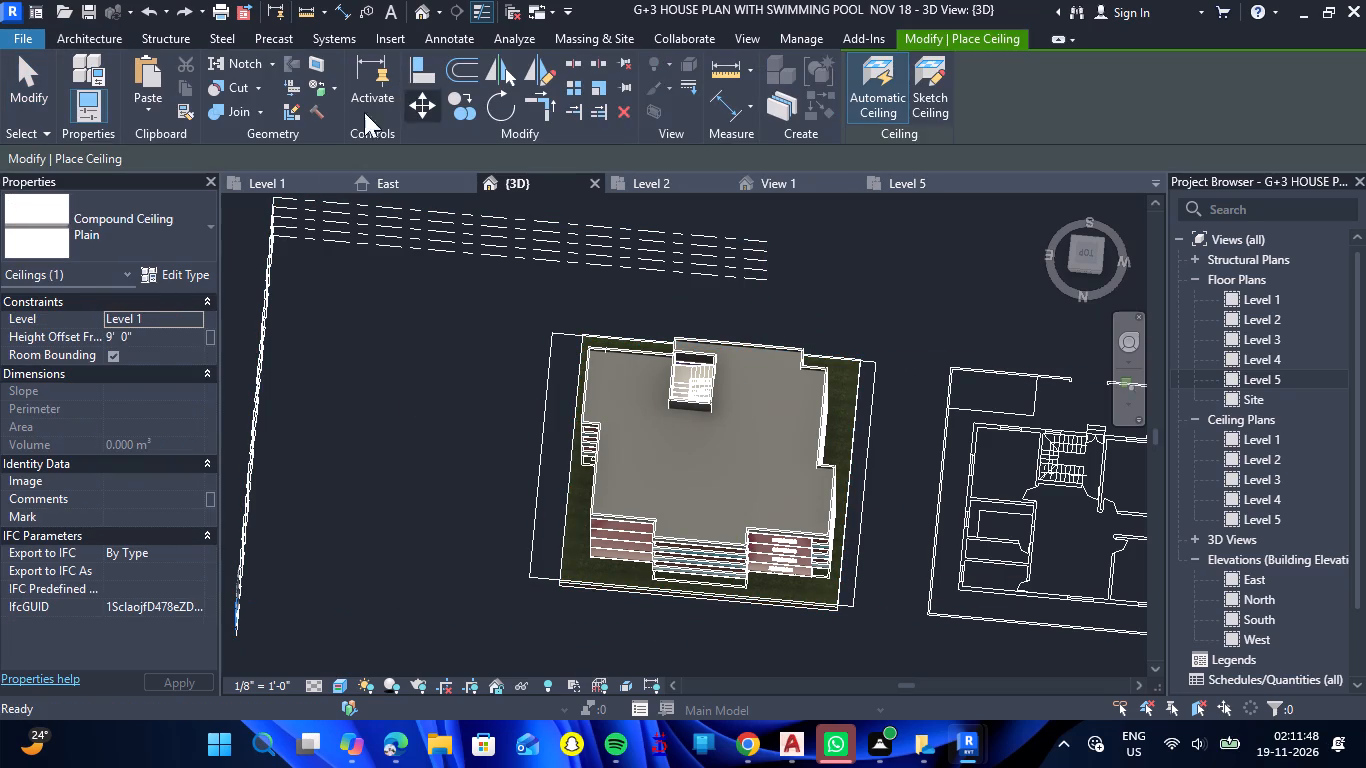
left_click(193, 319)
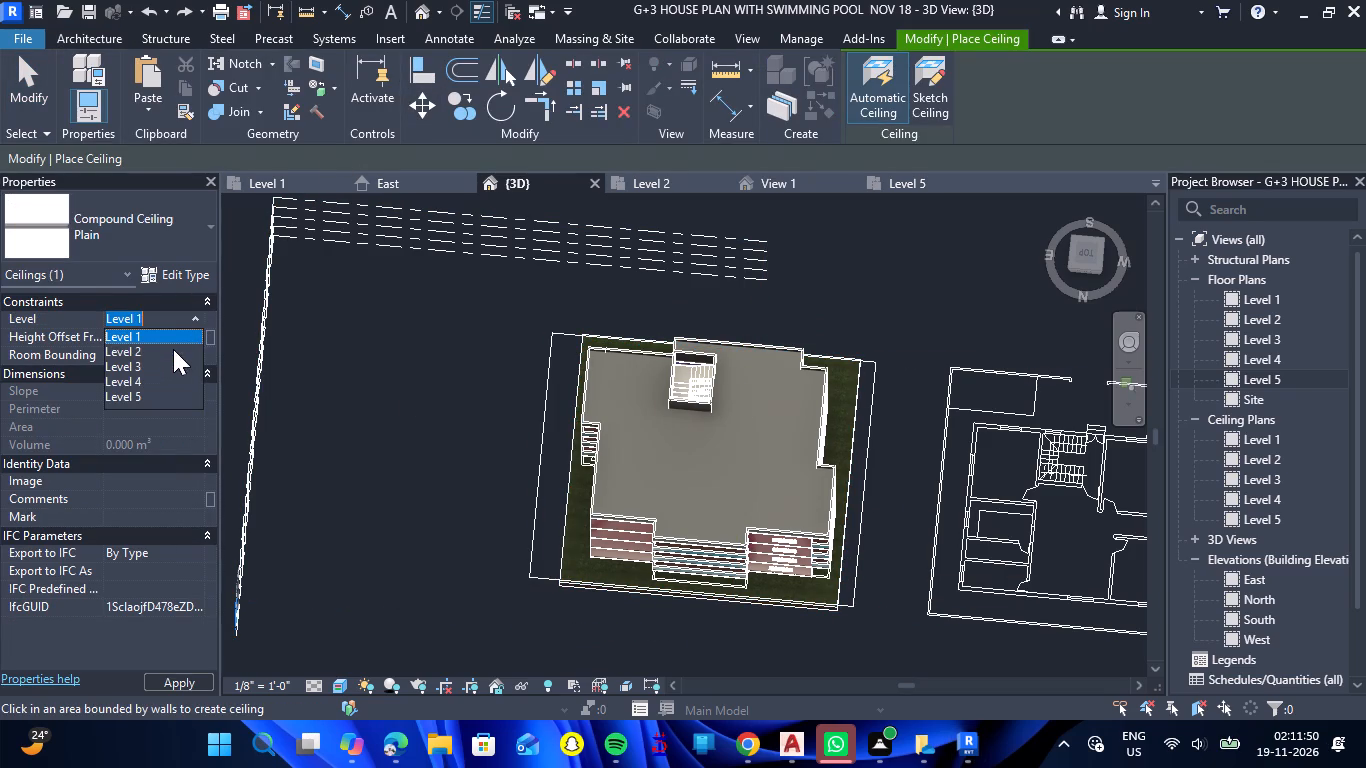
left_click(151, 393)
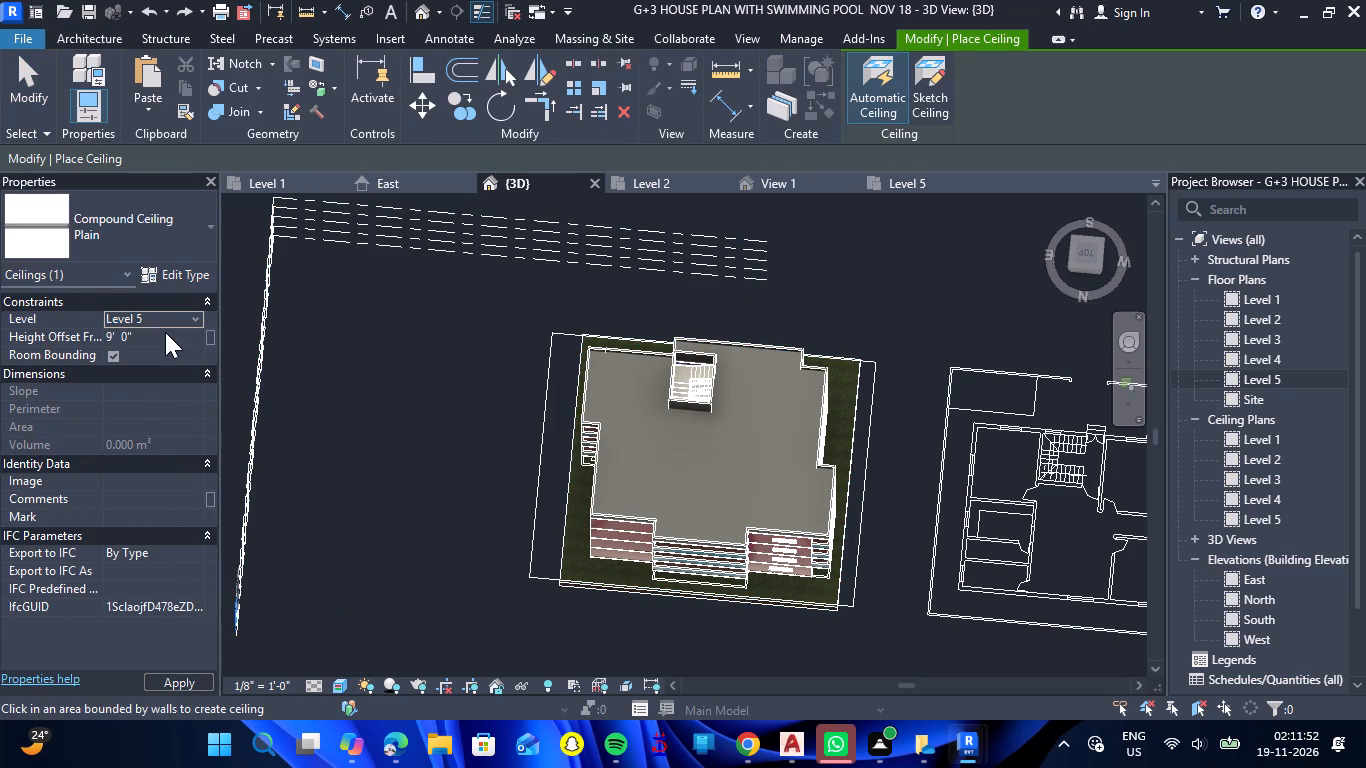
left_click(161, 344)
type("10'")
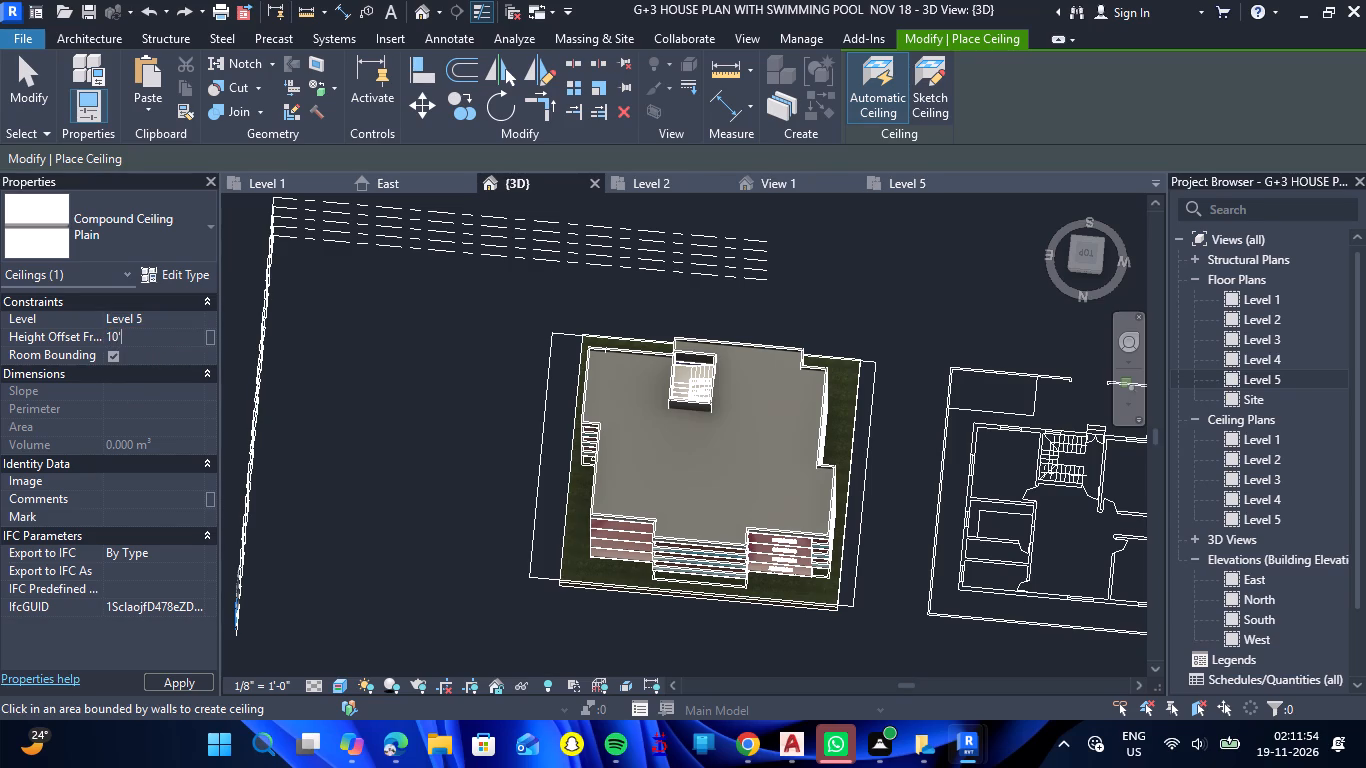
key("Return")
scroll(700, 377, "up", 5)
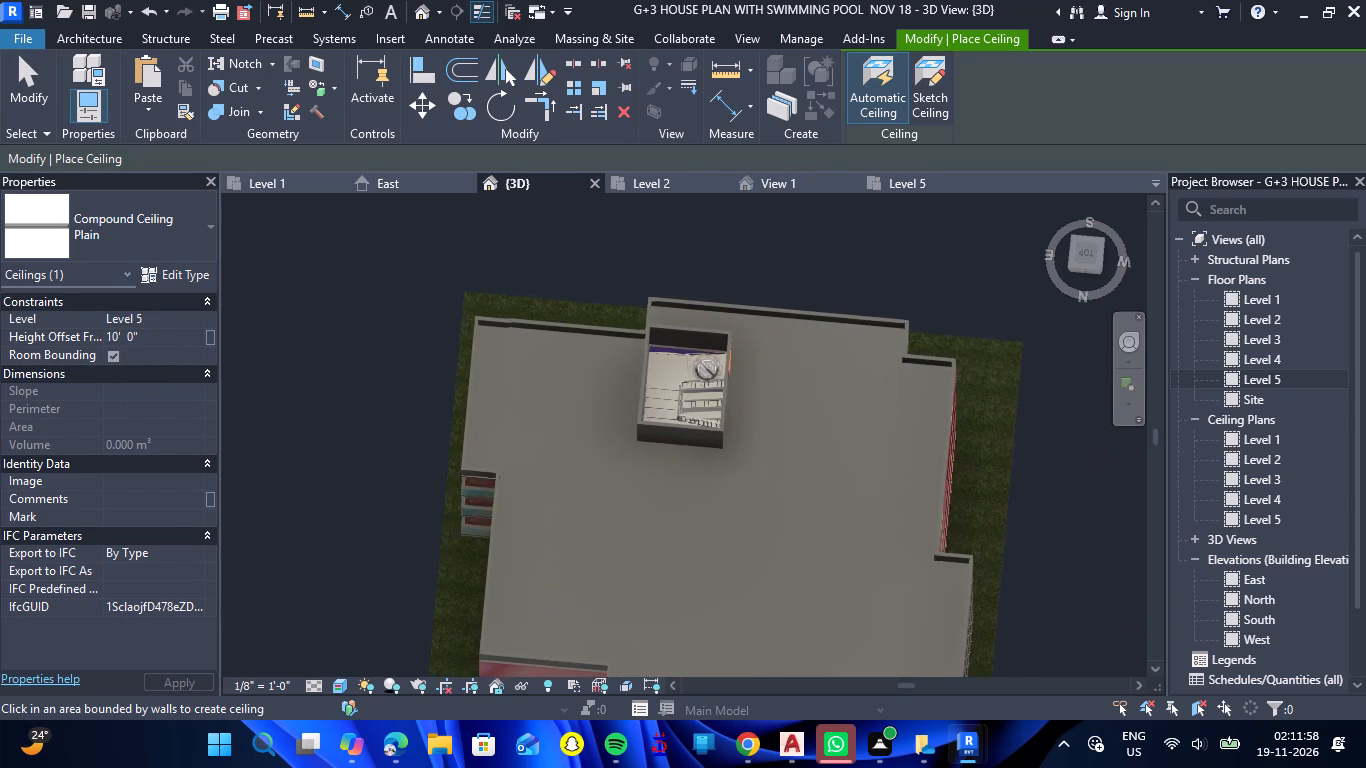
scroll(657, 335, "up", 5)
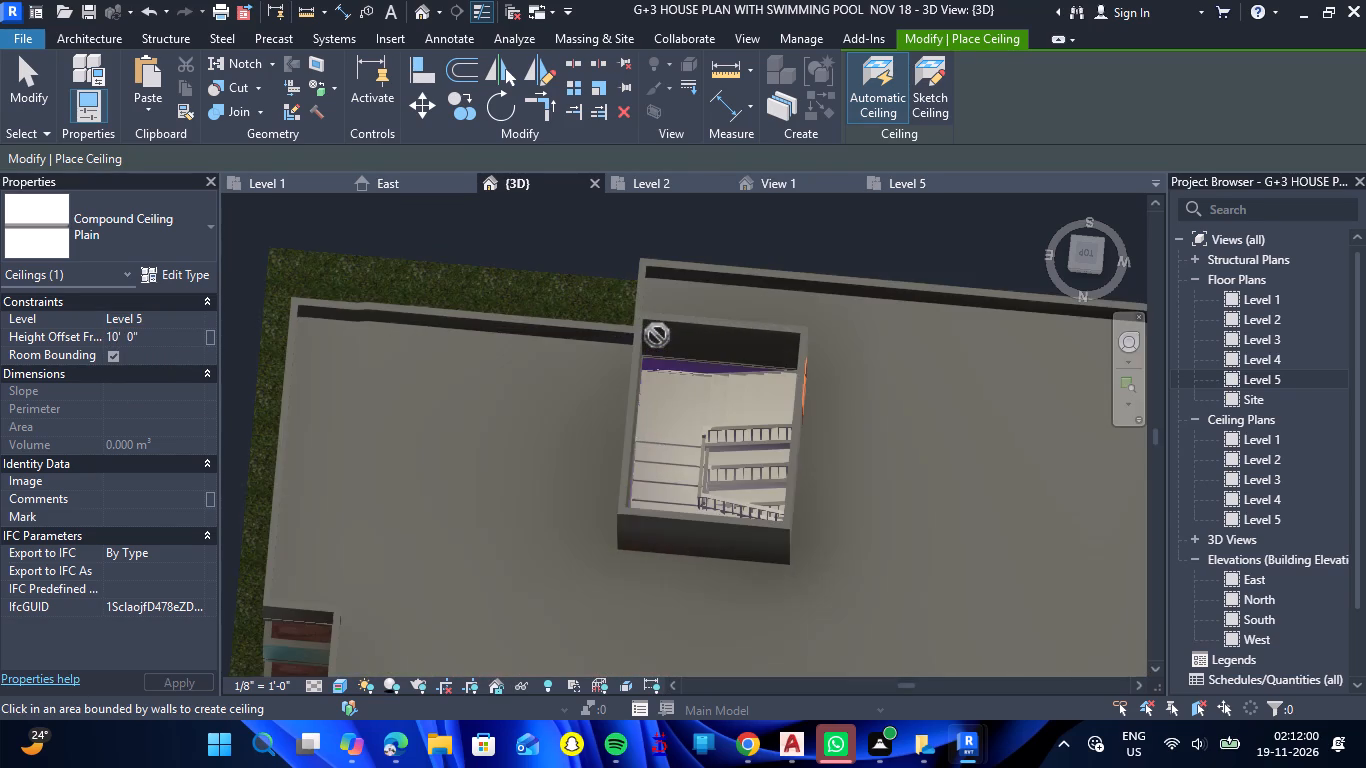
scroll(631, 368, "down", 7)
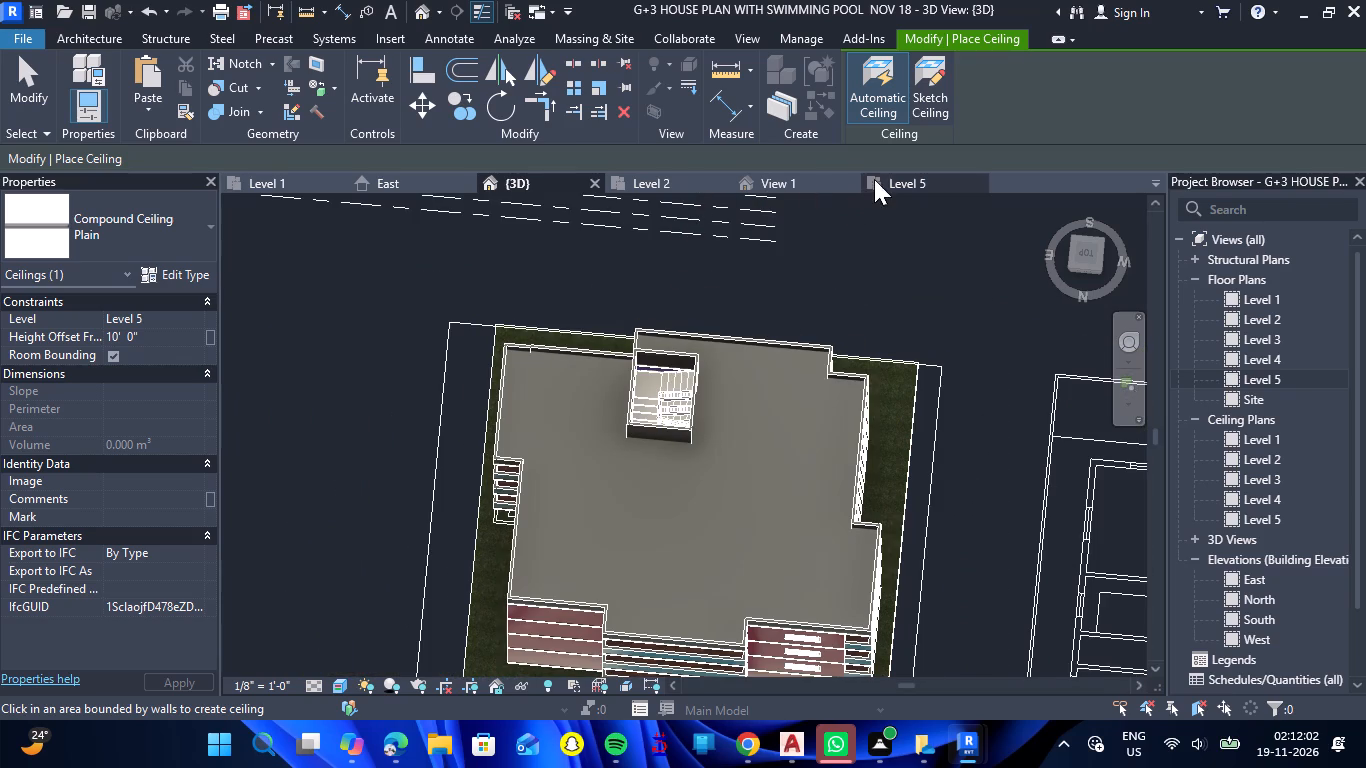
left_click(889, 183)
scroll(793, 329, "down", 9)
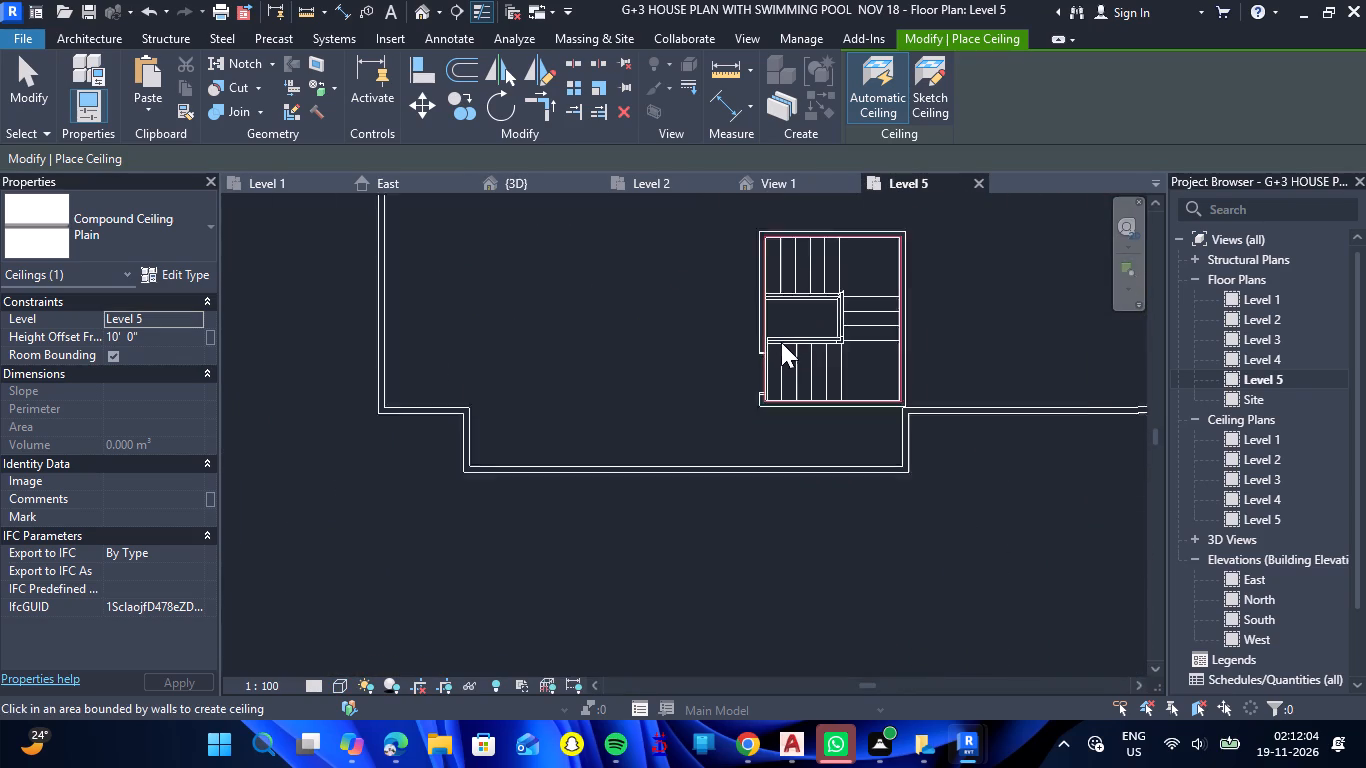
scroll(781, 342, "down", 2)
left_click(781, 342)
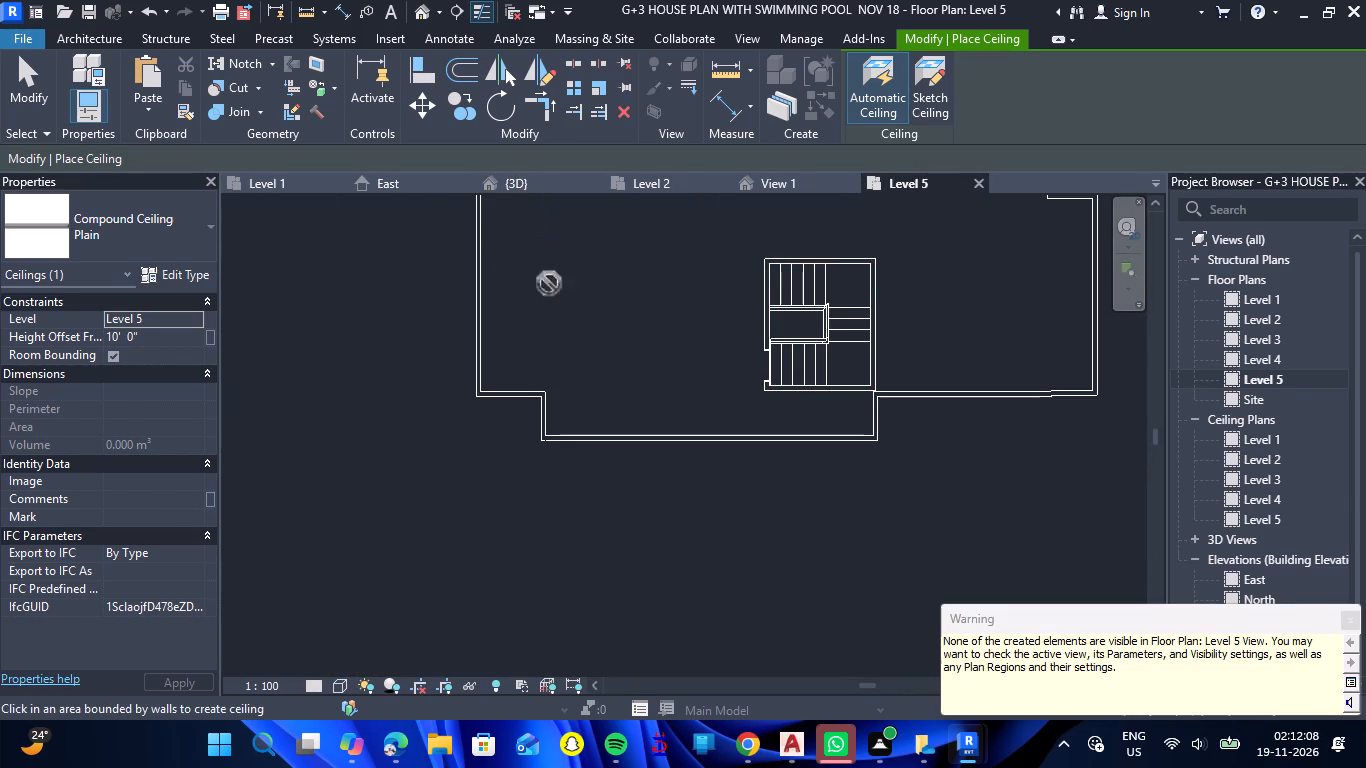
Return to the 3D view and check the roof's stair enclosure for the new ceiling from above.
left_click(526, 190)
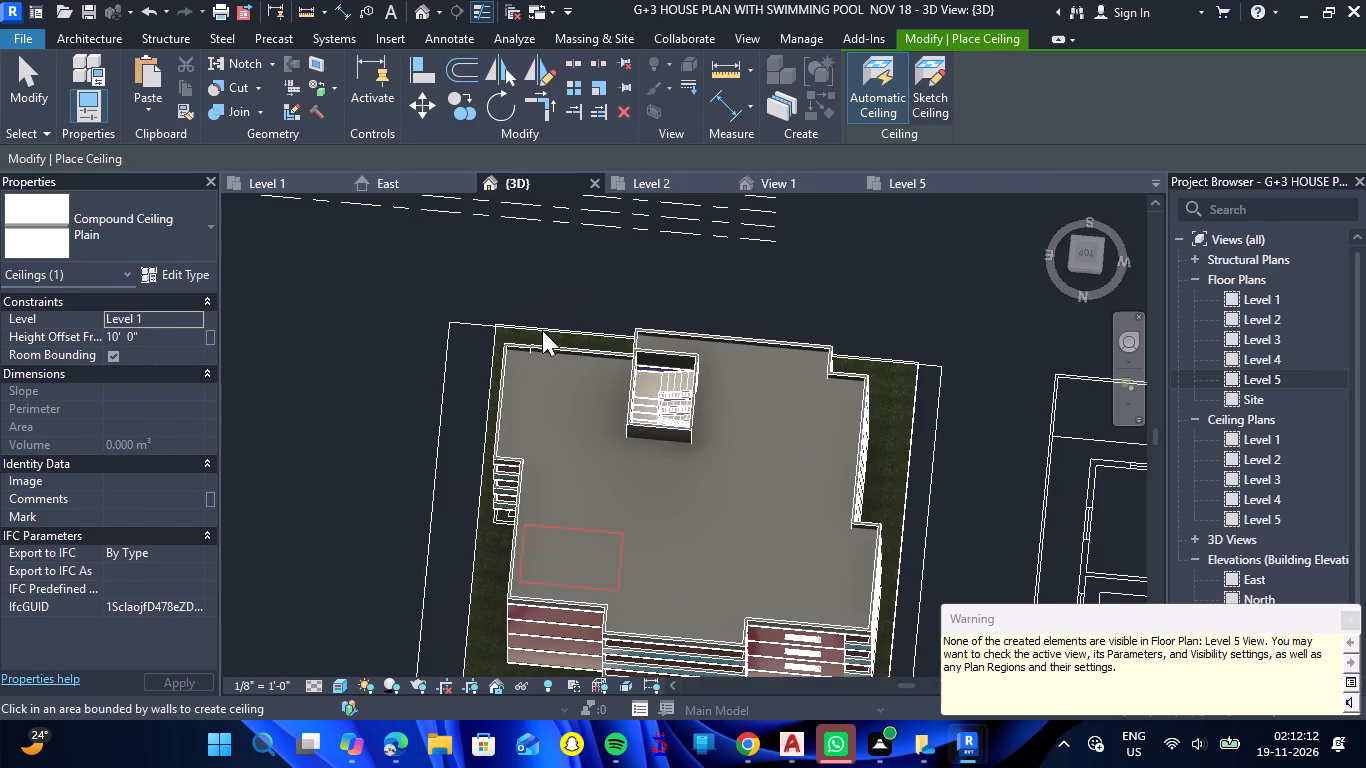
scroll(676, 386, "up", 7)
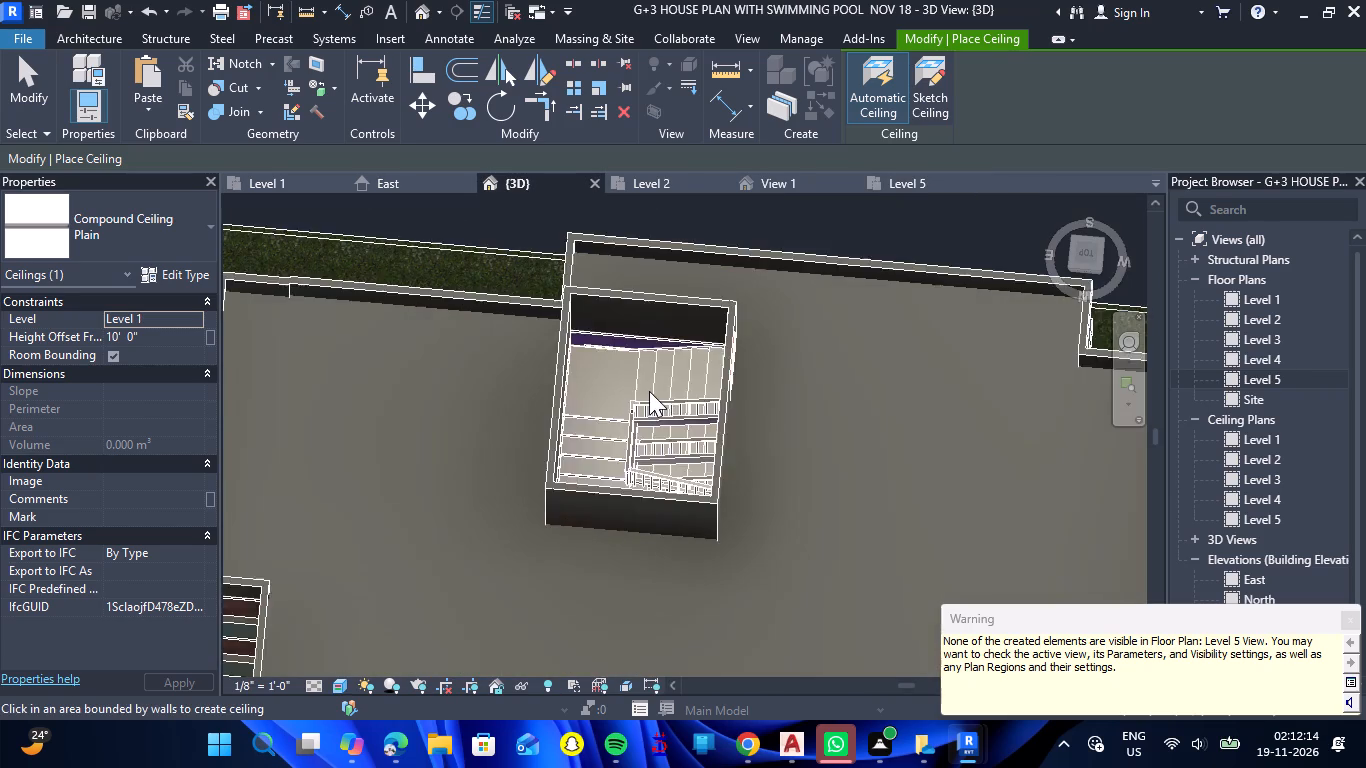
scroll(649, 391, "up", 4)
key("Escape")
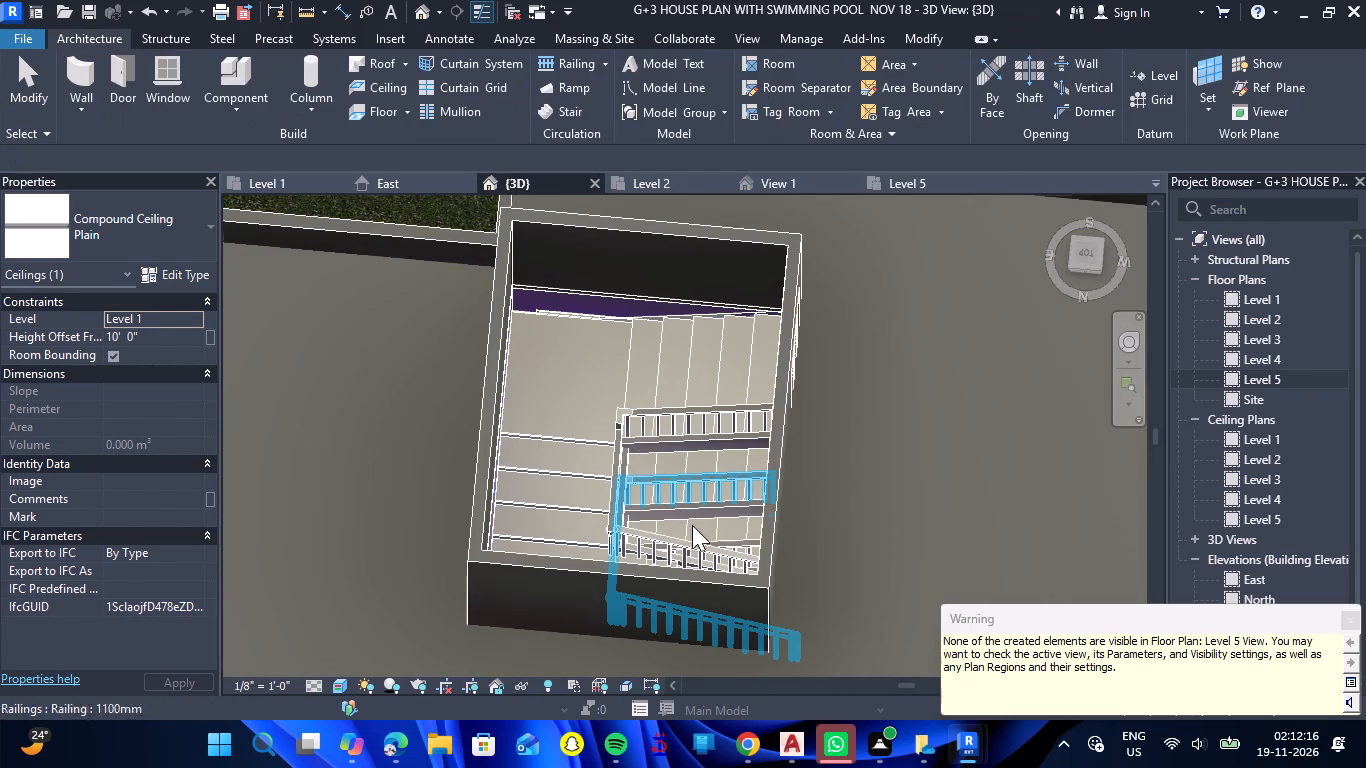
scroll(647, 357, "down", 5)
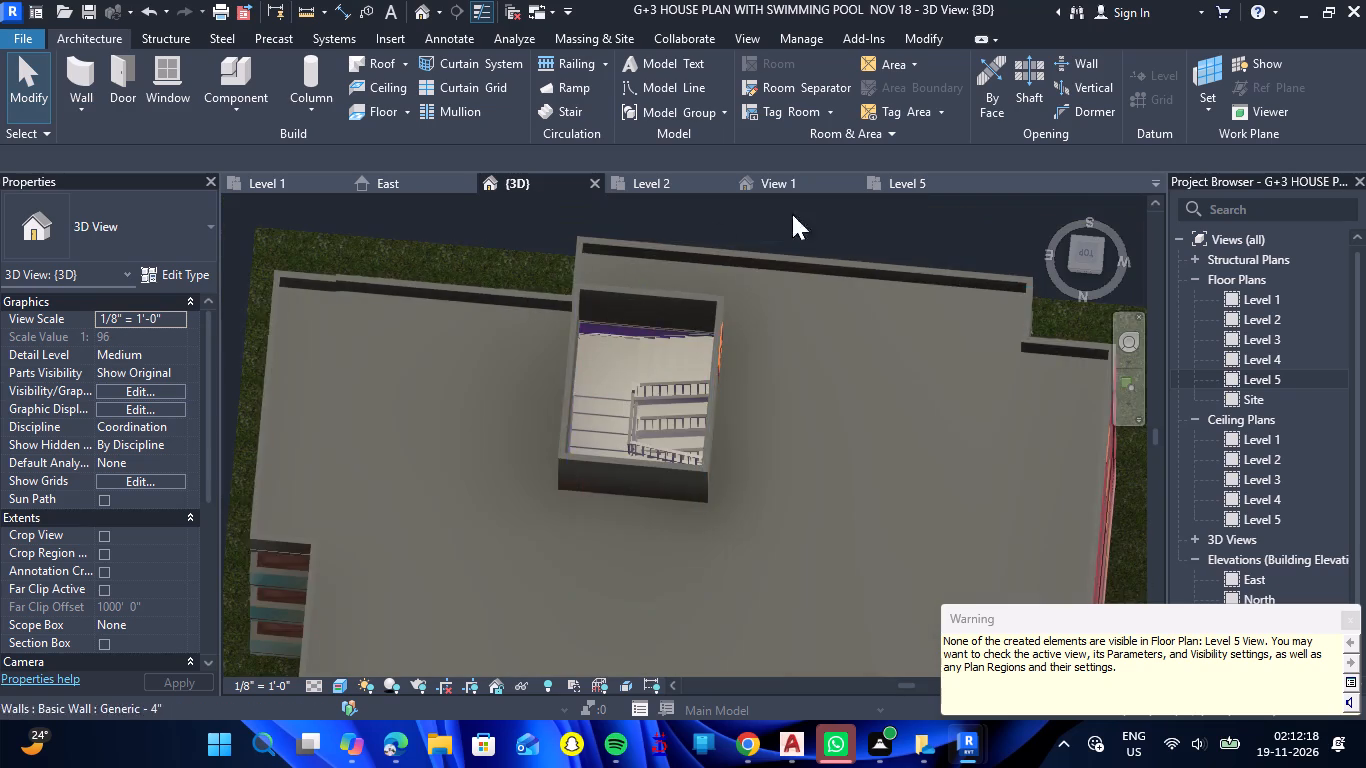
On the Level 5 floor plan, sketch a rectangular Compound Ceiling Plain along the stair enclosure's outer wall corners, offset 10' 0" from Level 5.
left_click(878, 187)
scroll(732, 413, "down", 3)
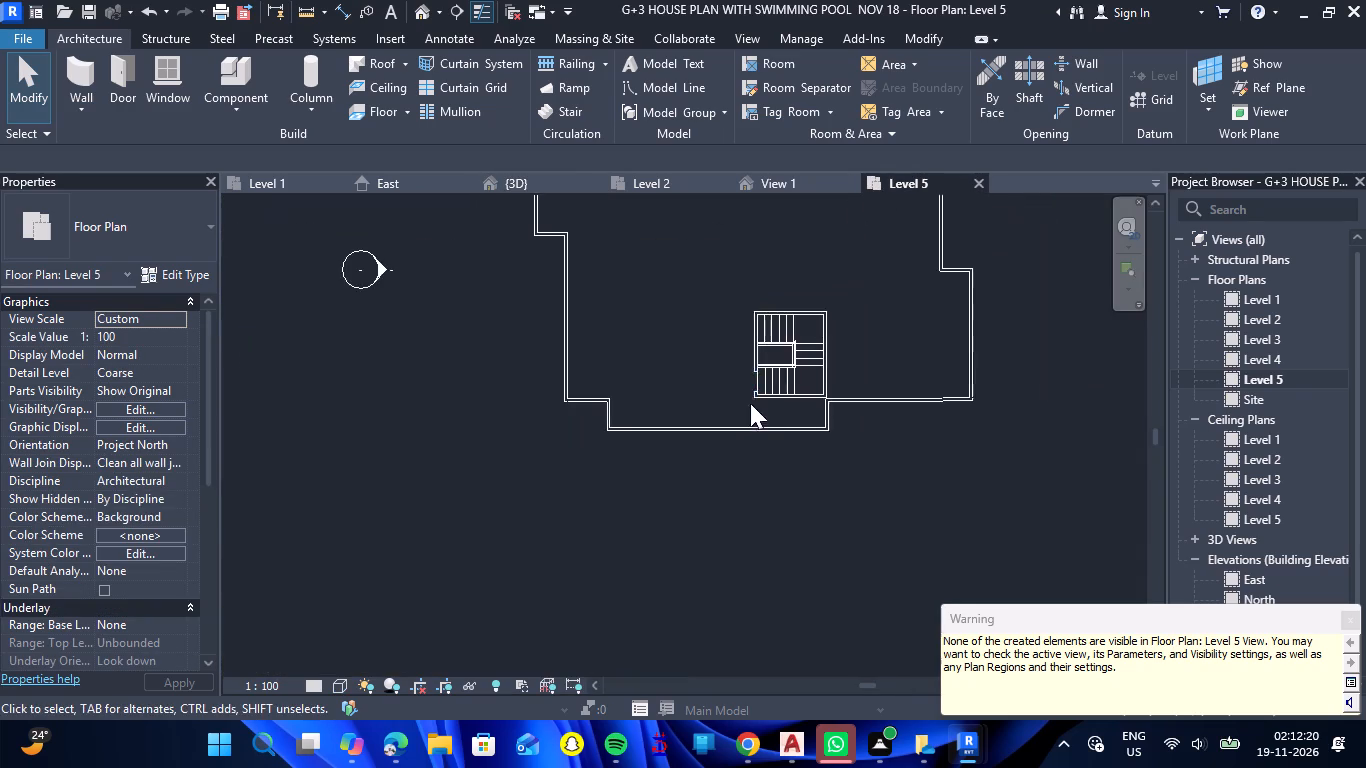
scroll(831, 340, "up", 5)
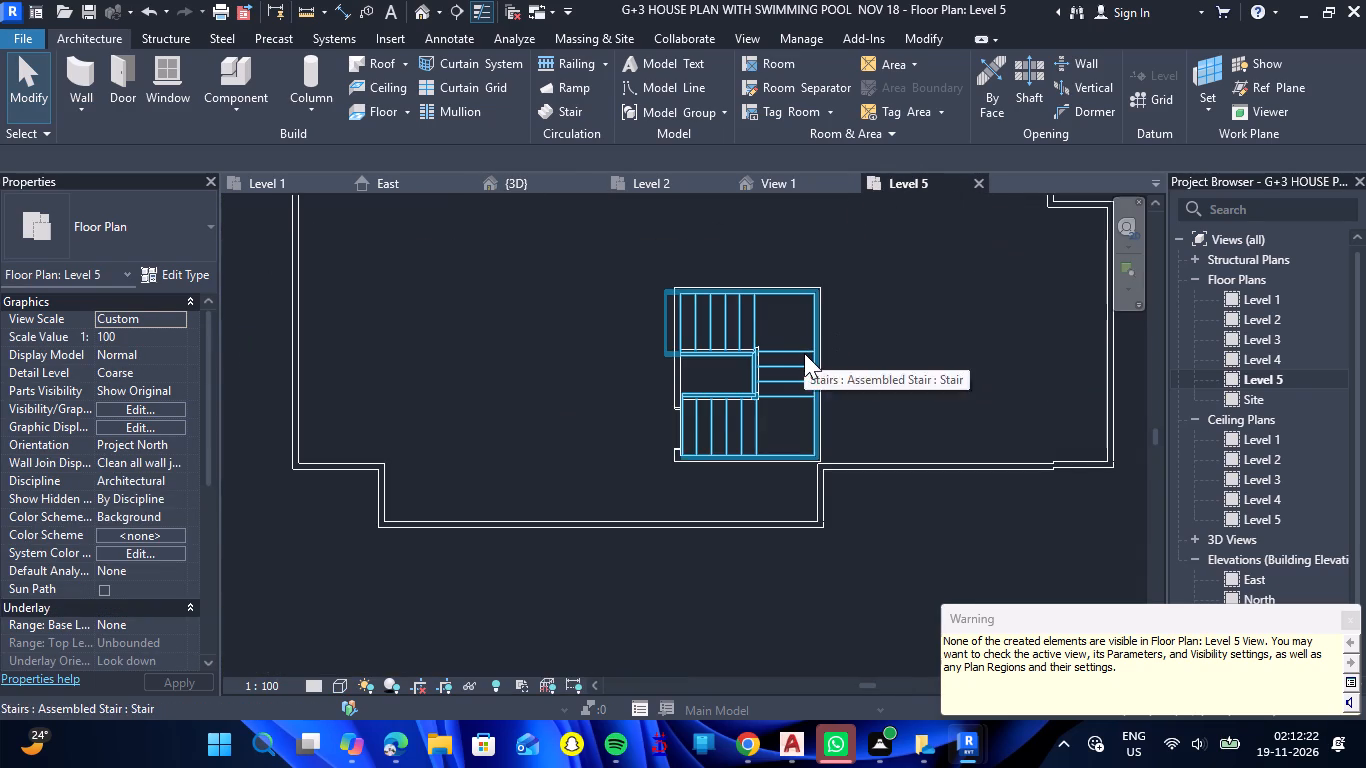
left_click(366, 87)
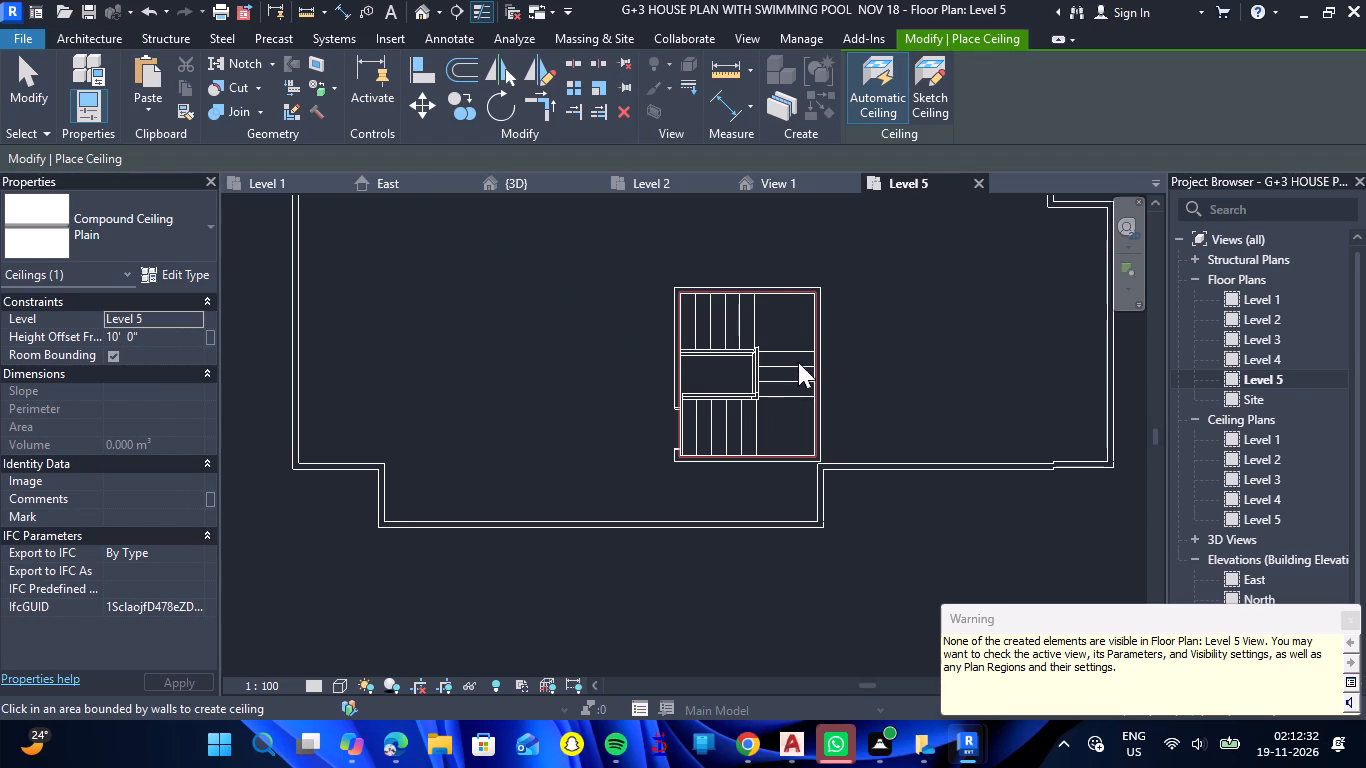
left_click(932, 115)
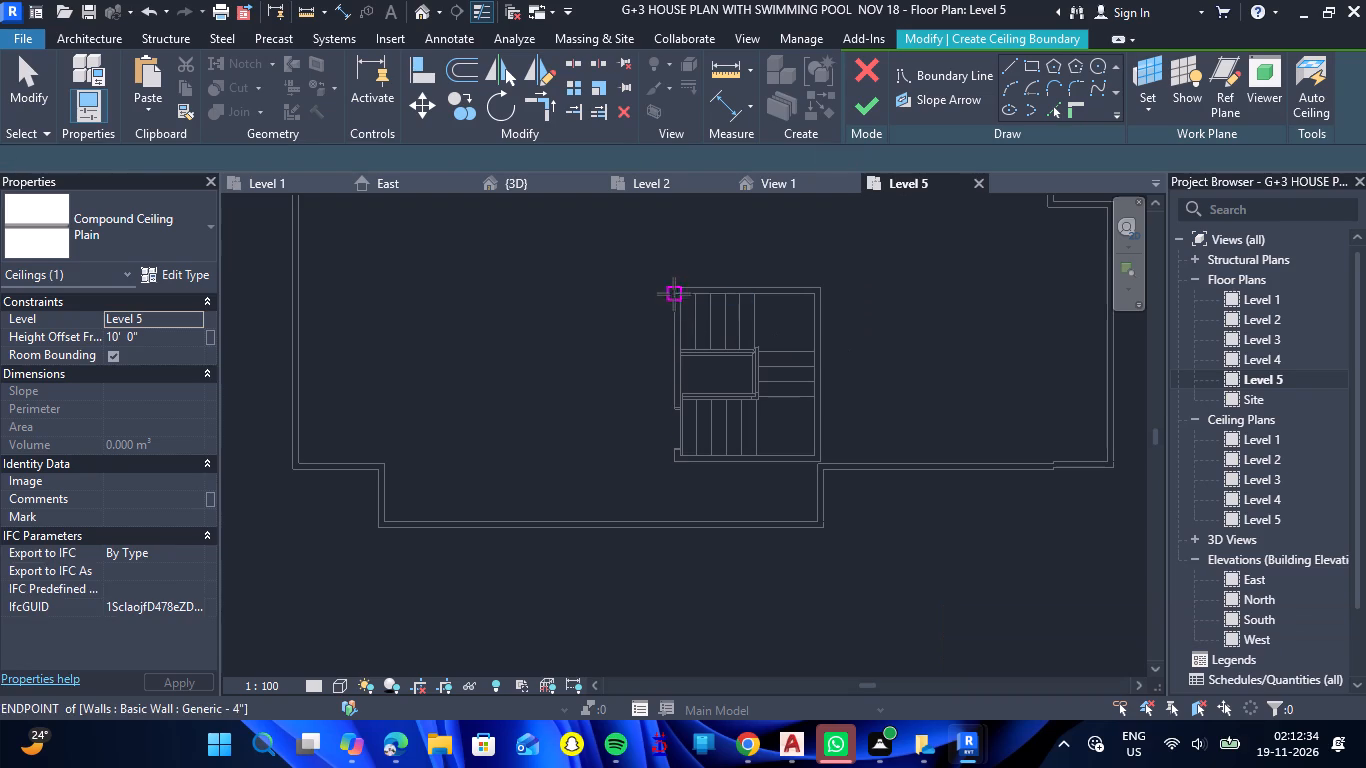
left_click(1026, 62)
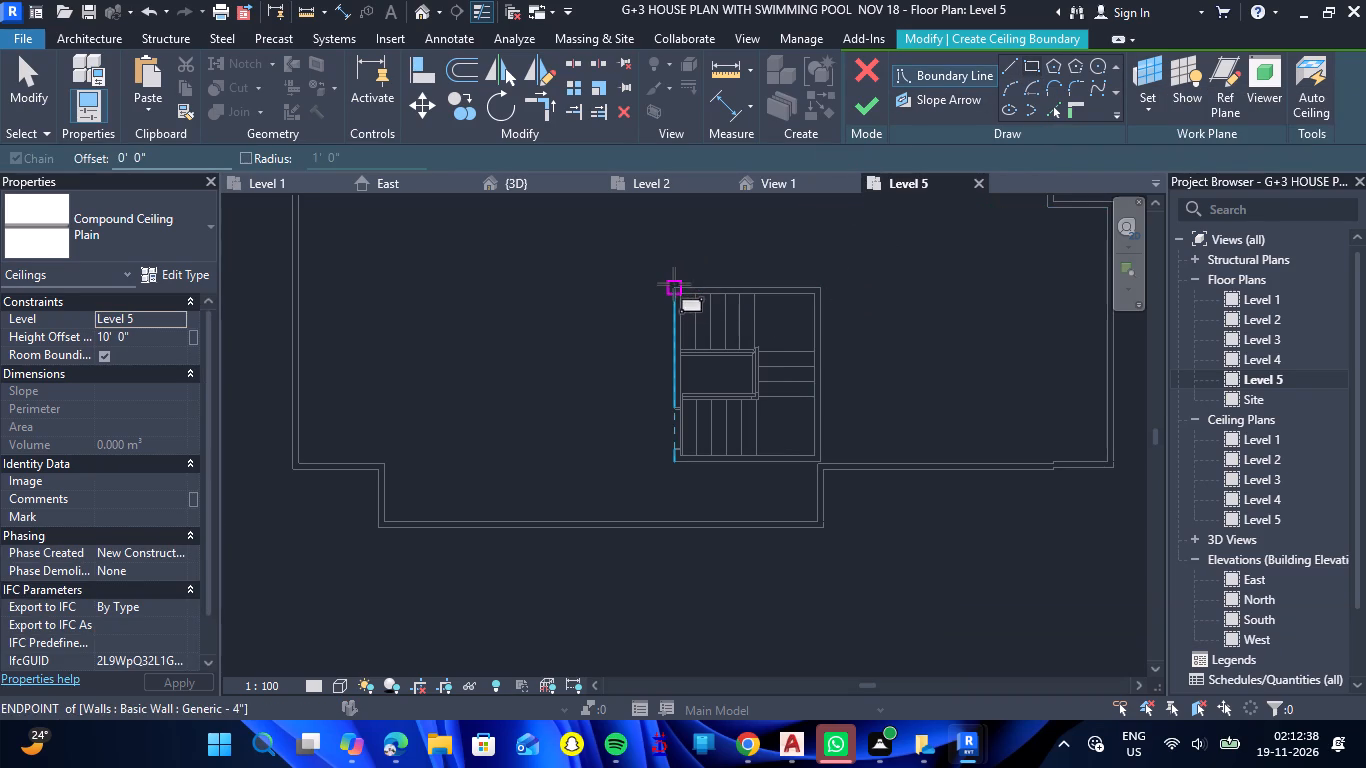
left_click(674, 284)
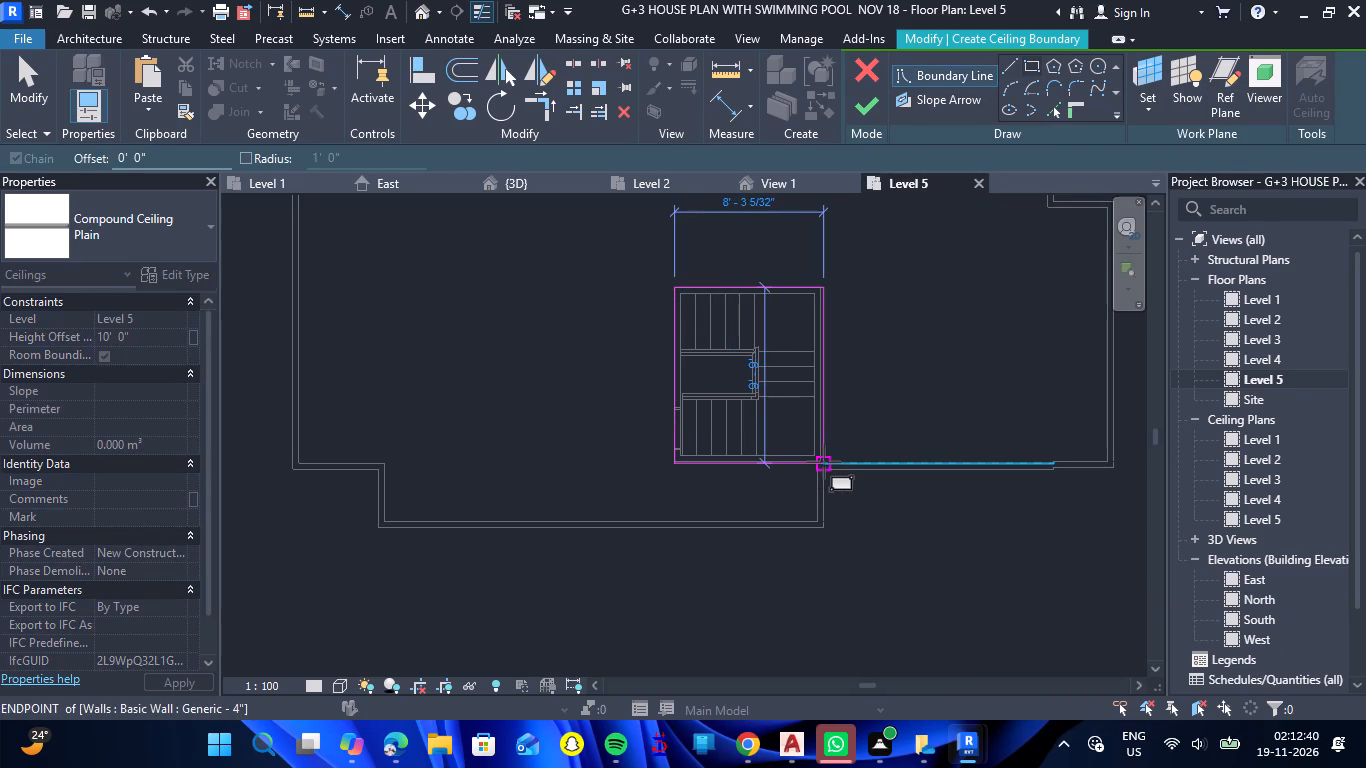
left_click(820, 462)
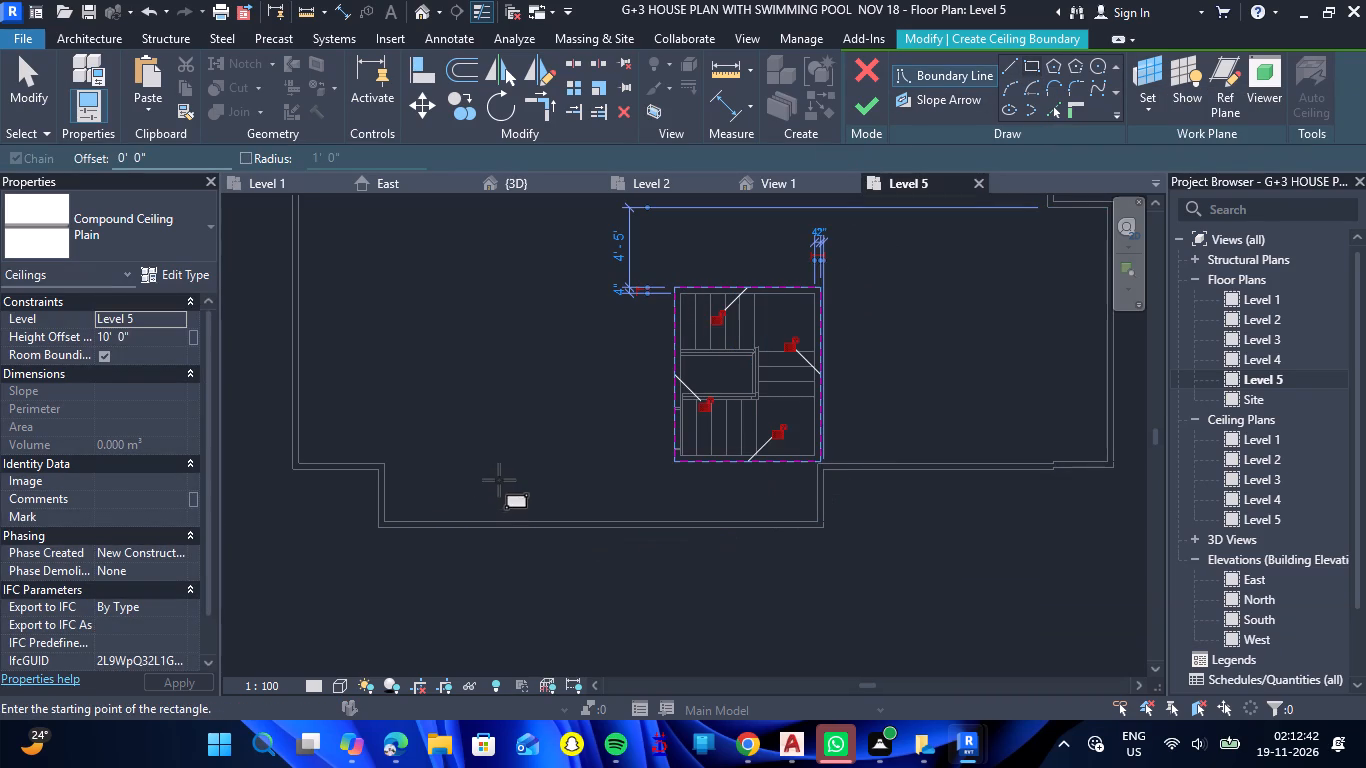
scroll(502, 479, "down", 3)
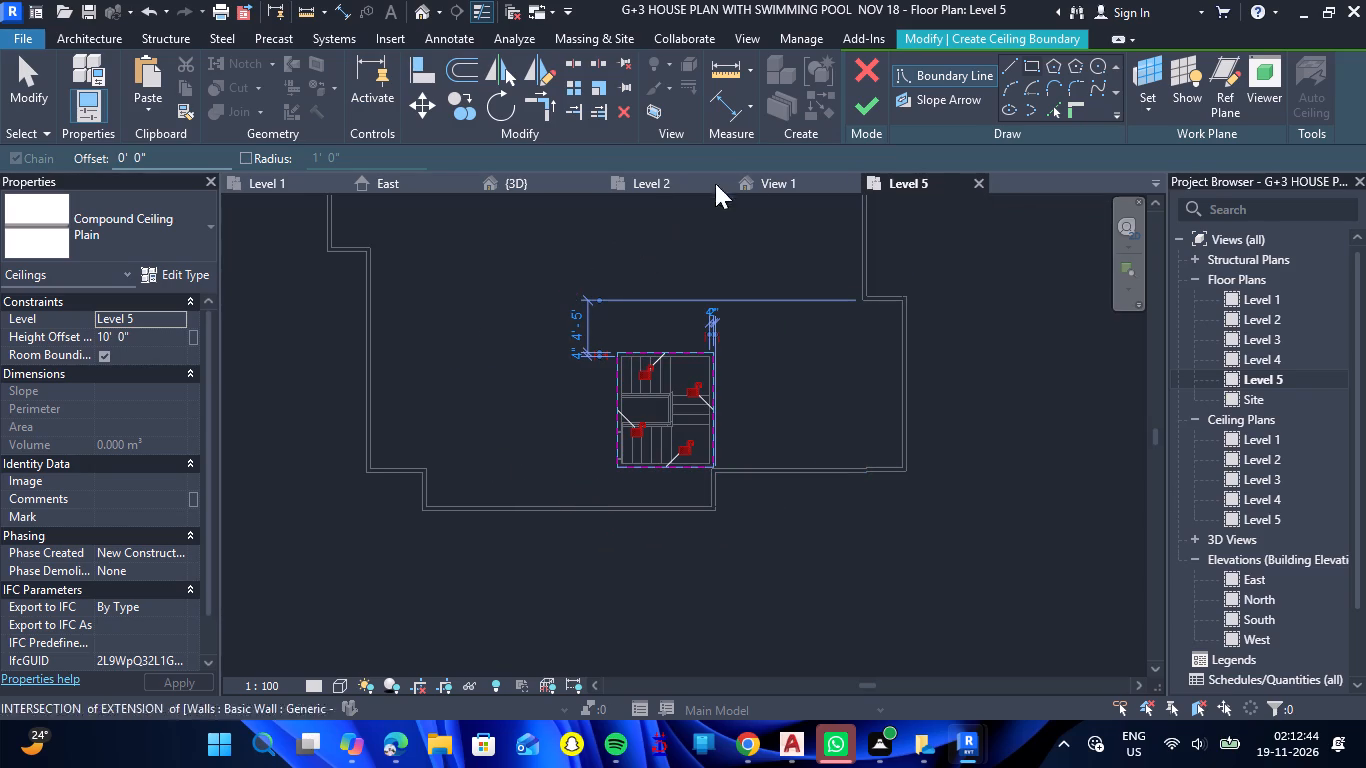
left_click(864, 112)
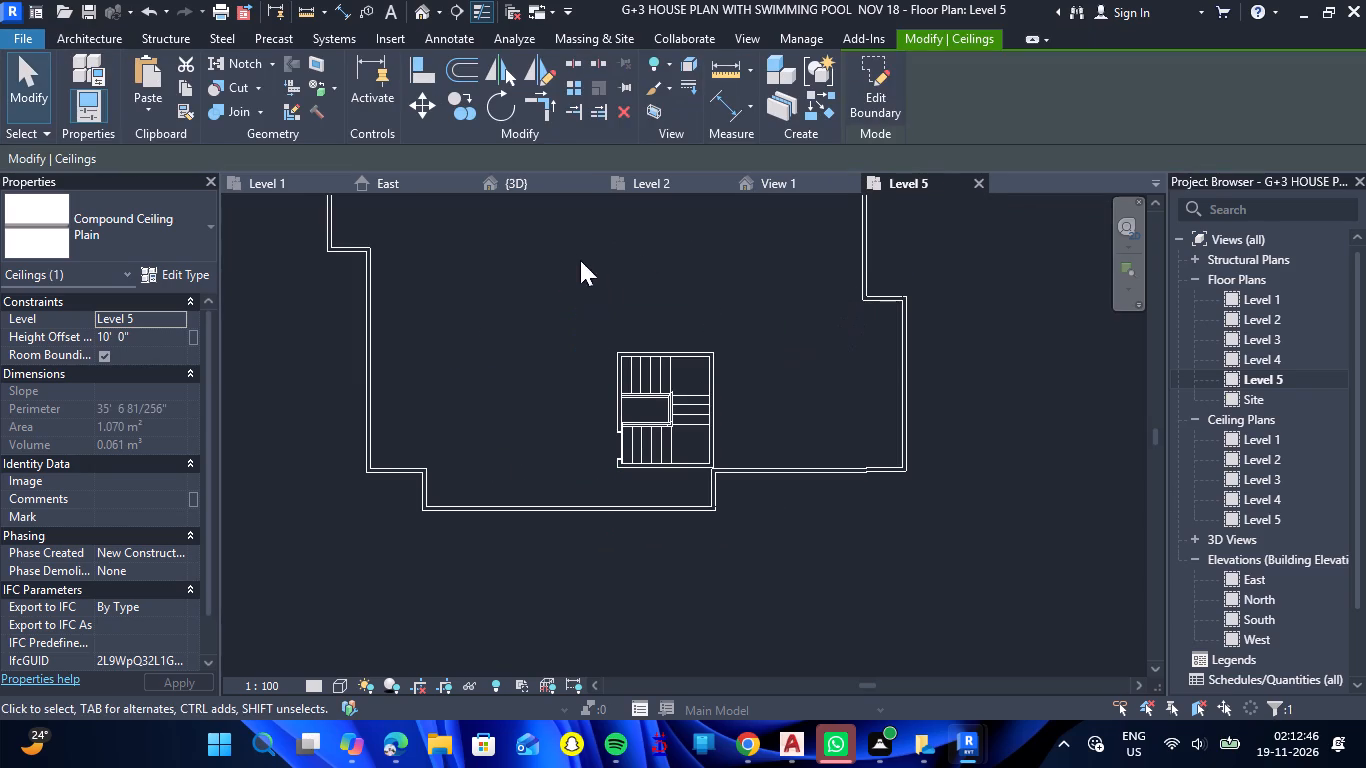
Return to the 3D view and check the roof's stair enclosure for the sketched ceiling from above and from the building's sides.
left_click(540, 189)
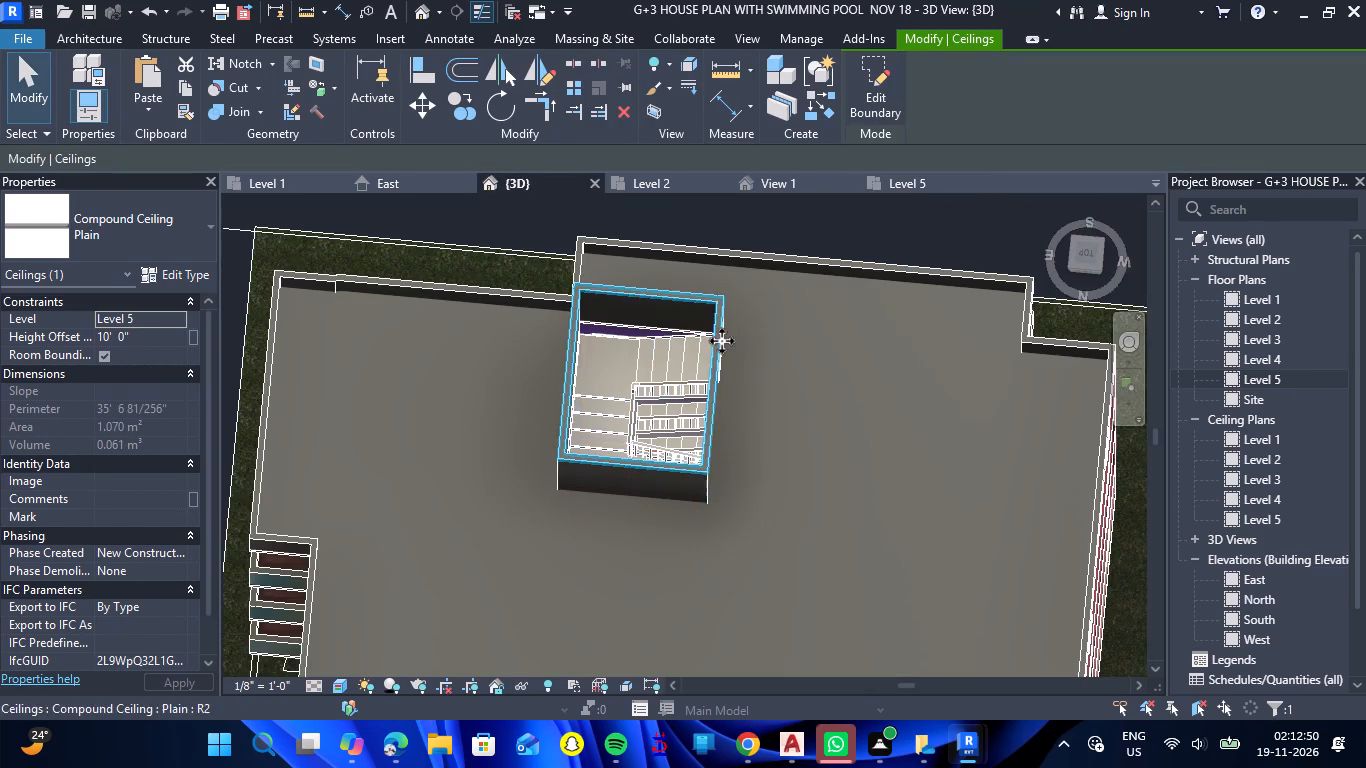
scroll(689, 360, "up", 6)
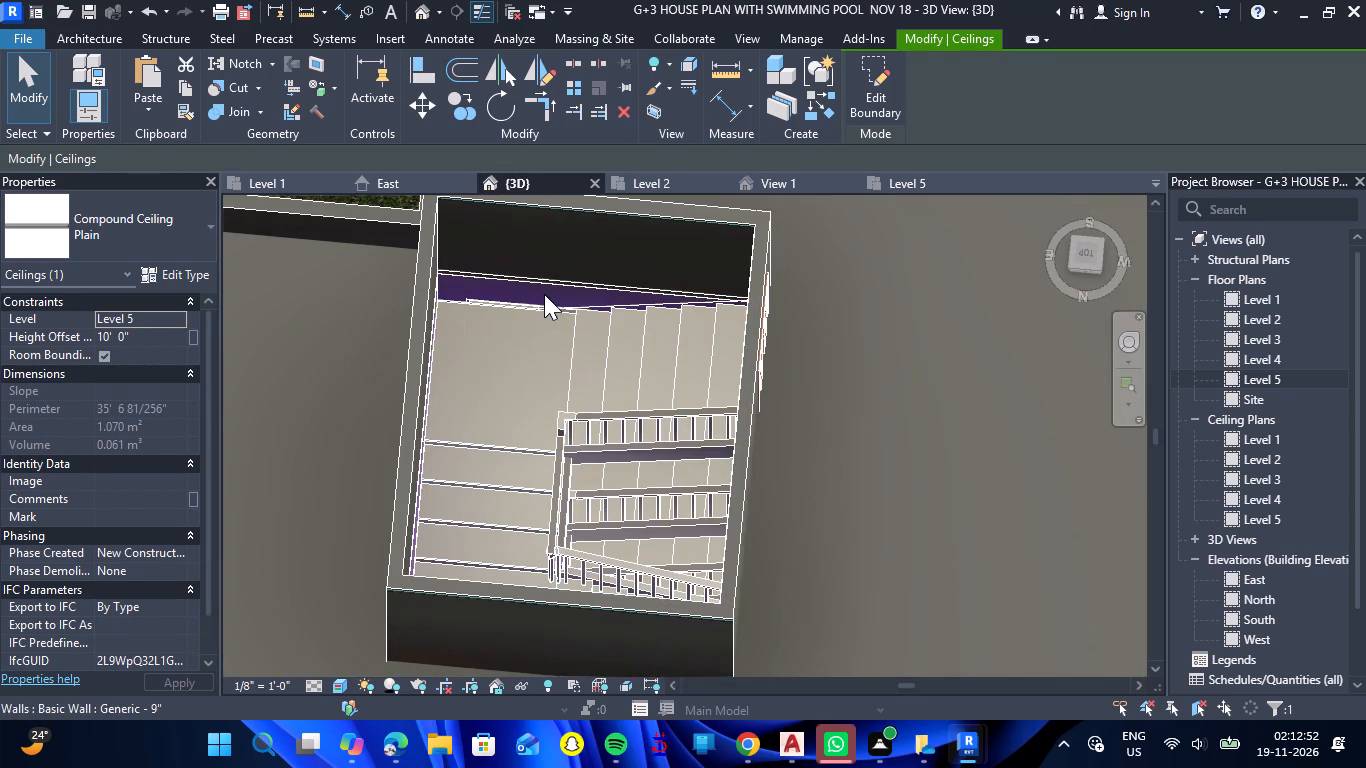
scroll(610, 296, "down", 9)
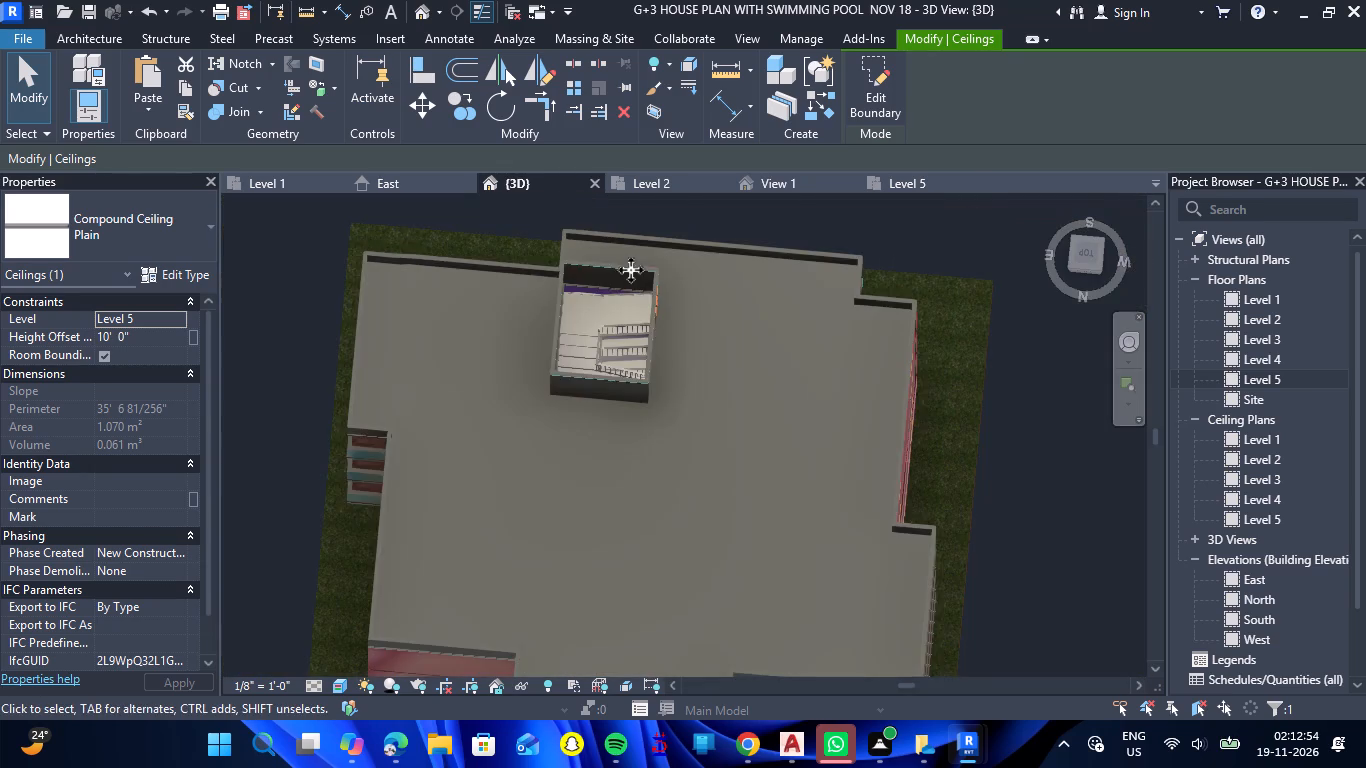
scroll(639, 267, "down", 3)
left_click_drag(910, 461, 890, 445)
right_click_drag(910, 461, 890, 445, "shift")
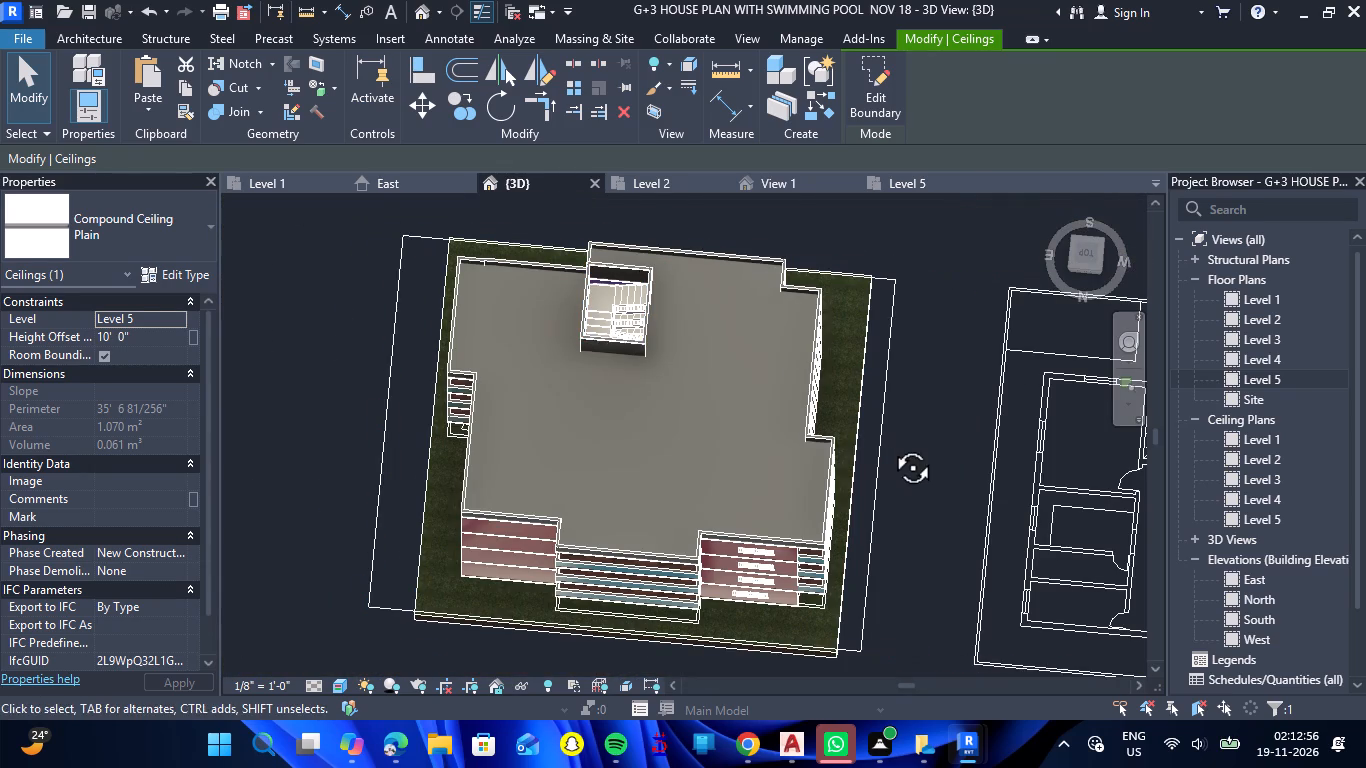
left_click_drag(890, 445, 676, 264)
right_click_drag(890, 445, 676, 264, "shift")
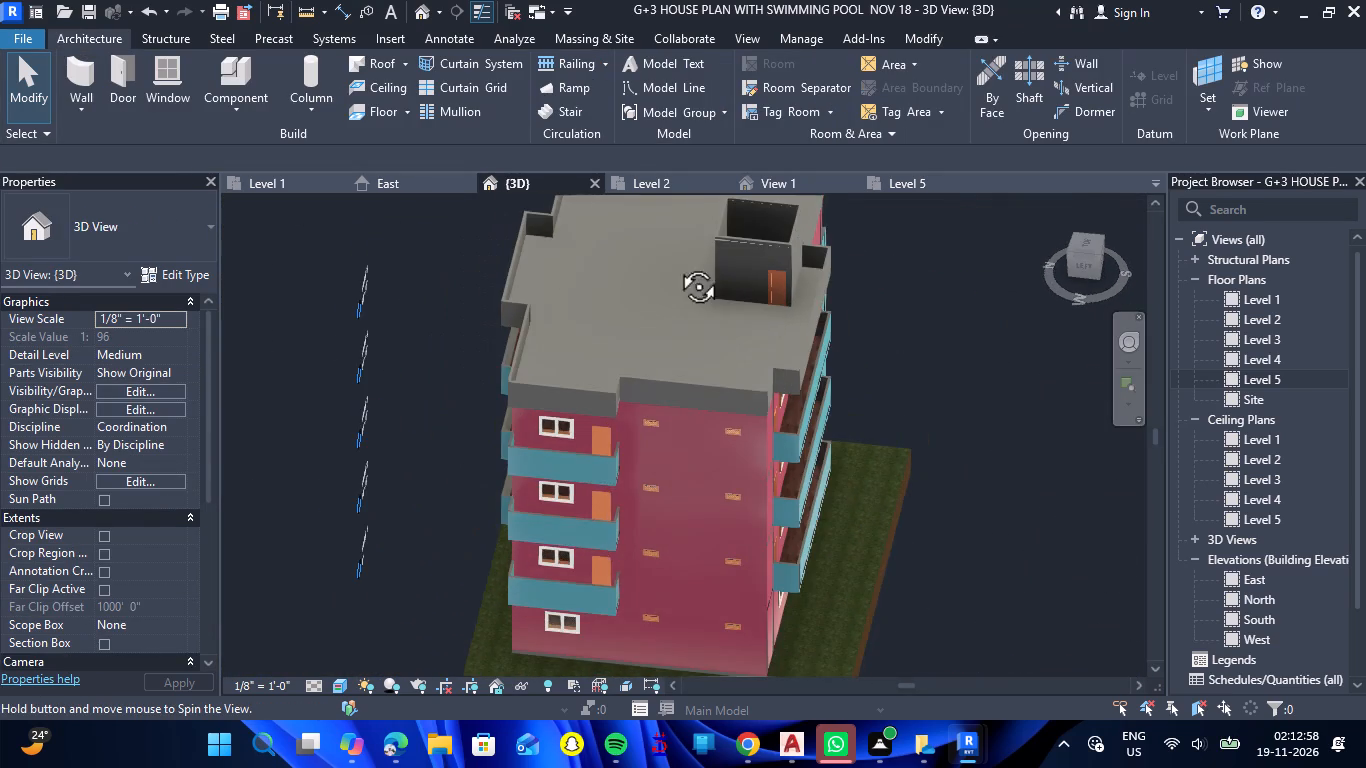
right_click_drag(676, 264, 502, 184, "shift")
left_click_drag(676, 264, 502, 184)
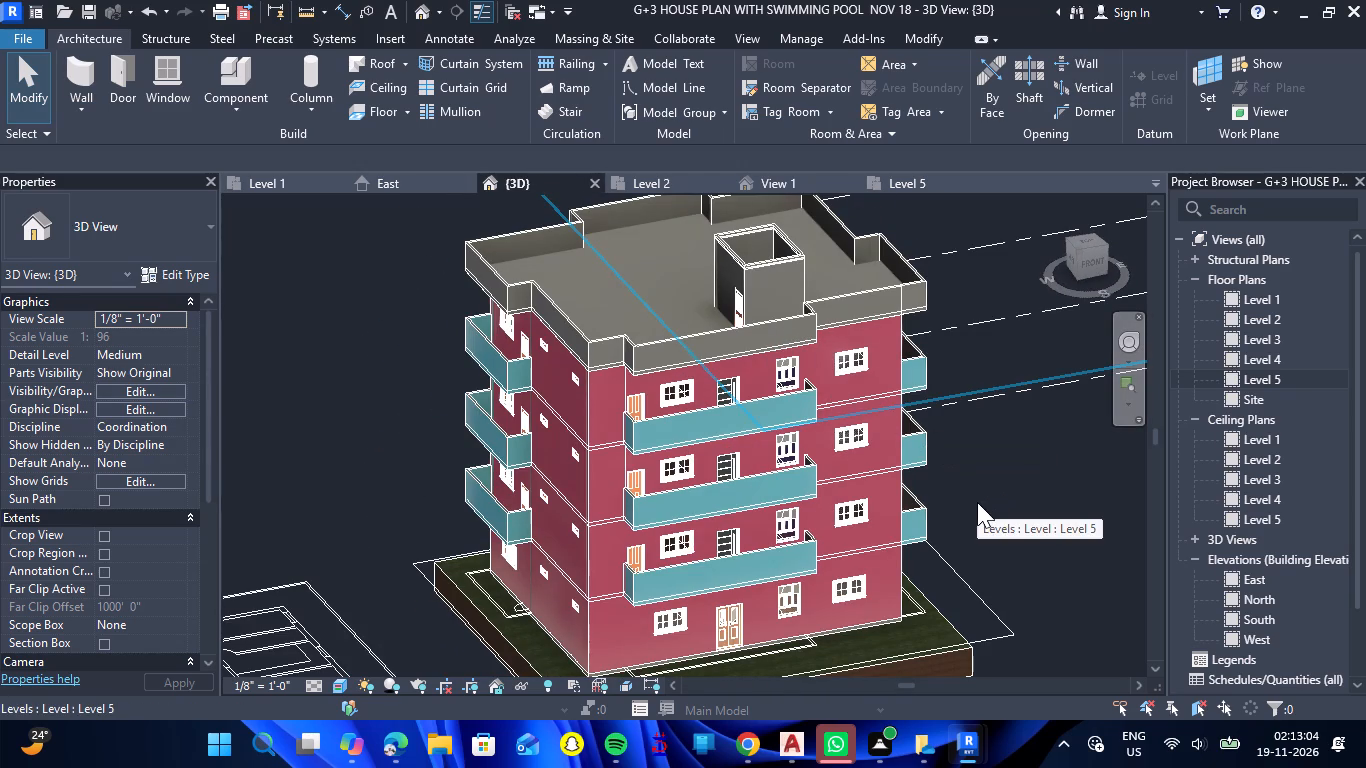
Enable the section box for the 3D view.
key("Escape")
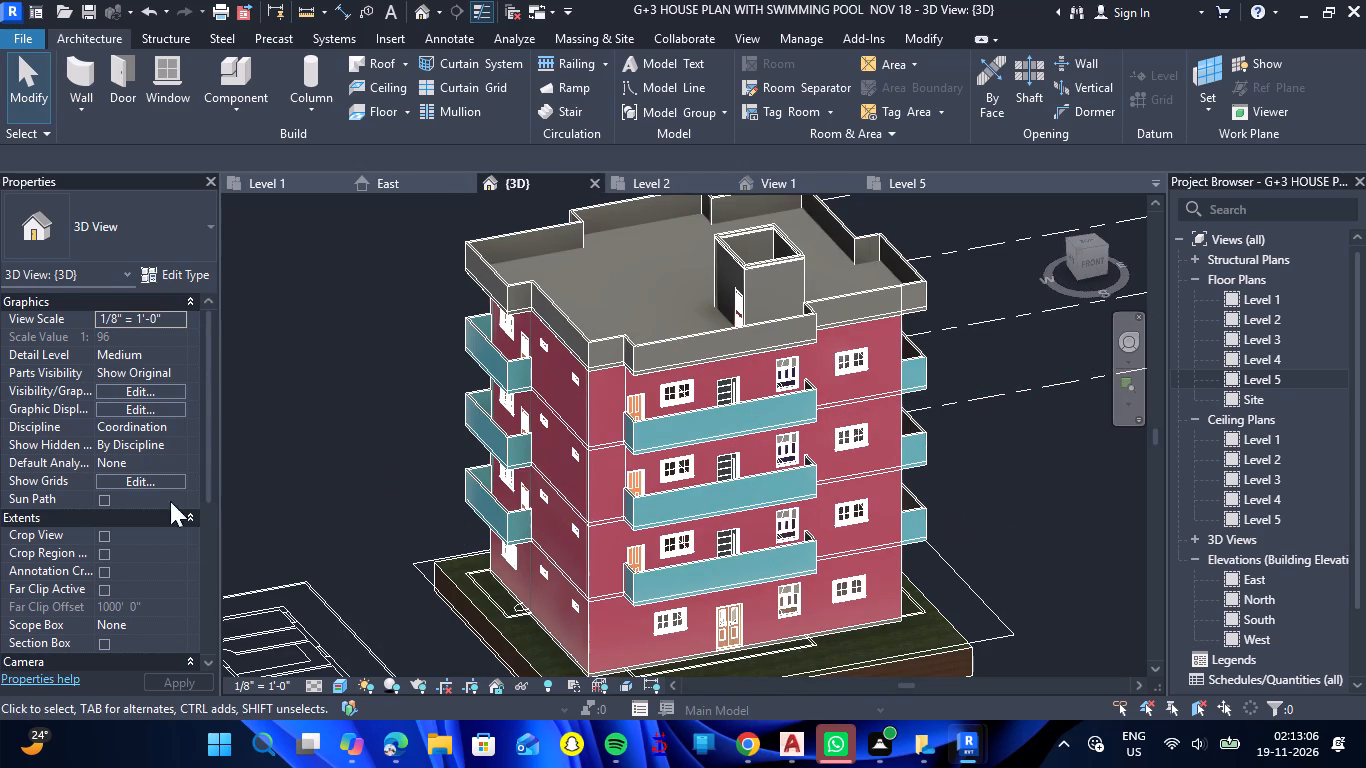
scroll(110, 521, "down", 2)
left_click(106, 551)
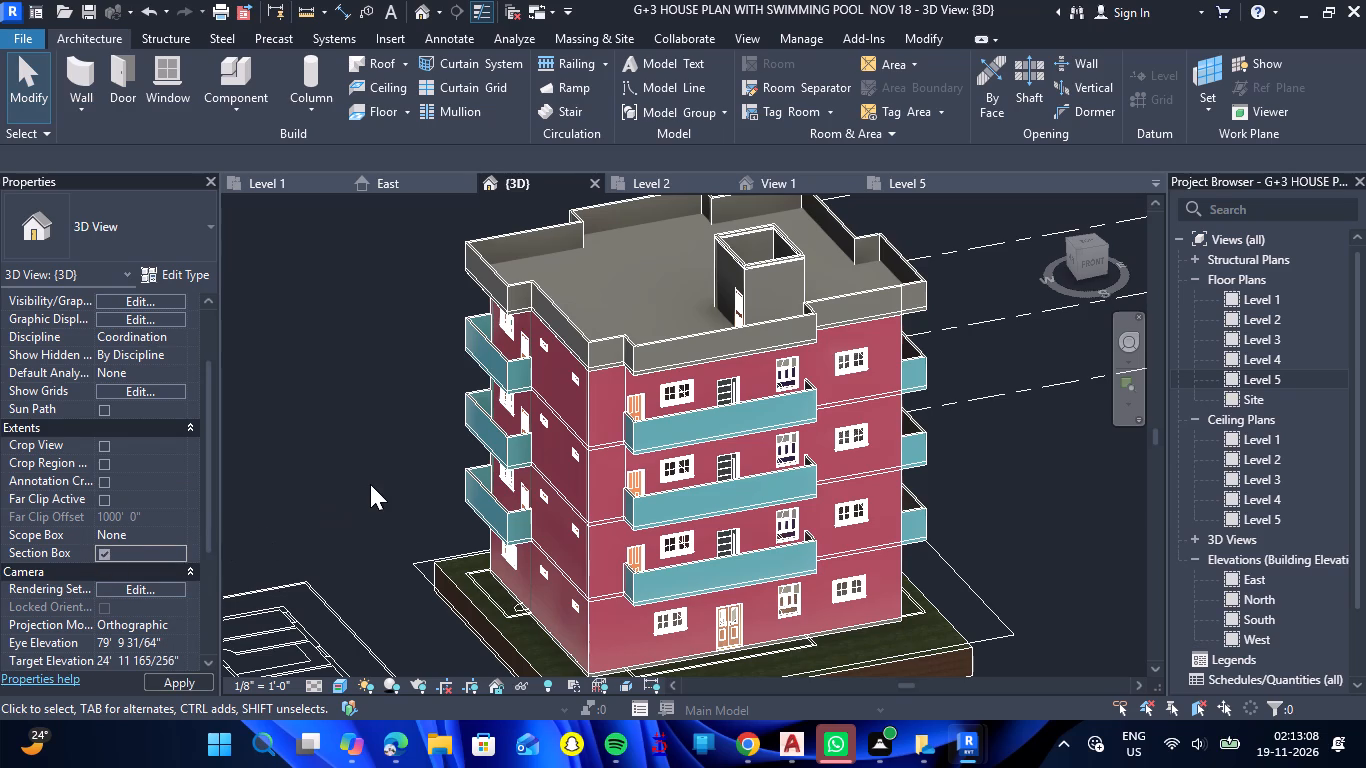
On the Level 1 plan, pull the section box's front boundary back so it cuts through the building's staircase.
scroll(370, 484, "down", 5)
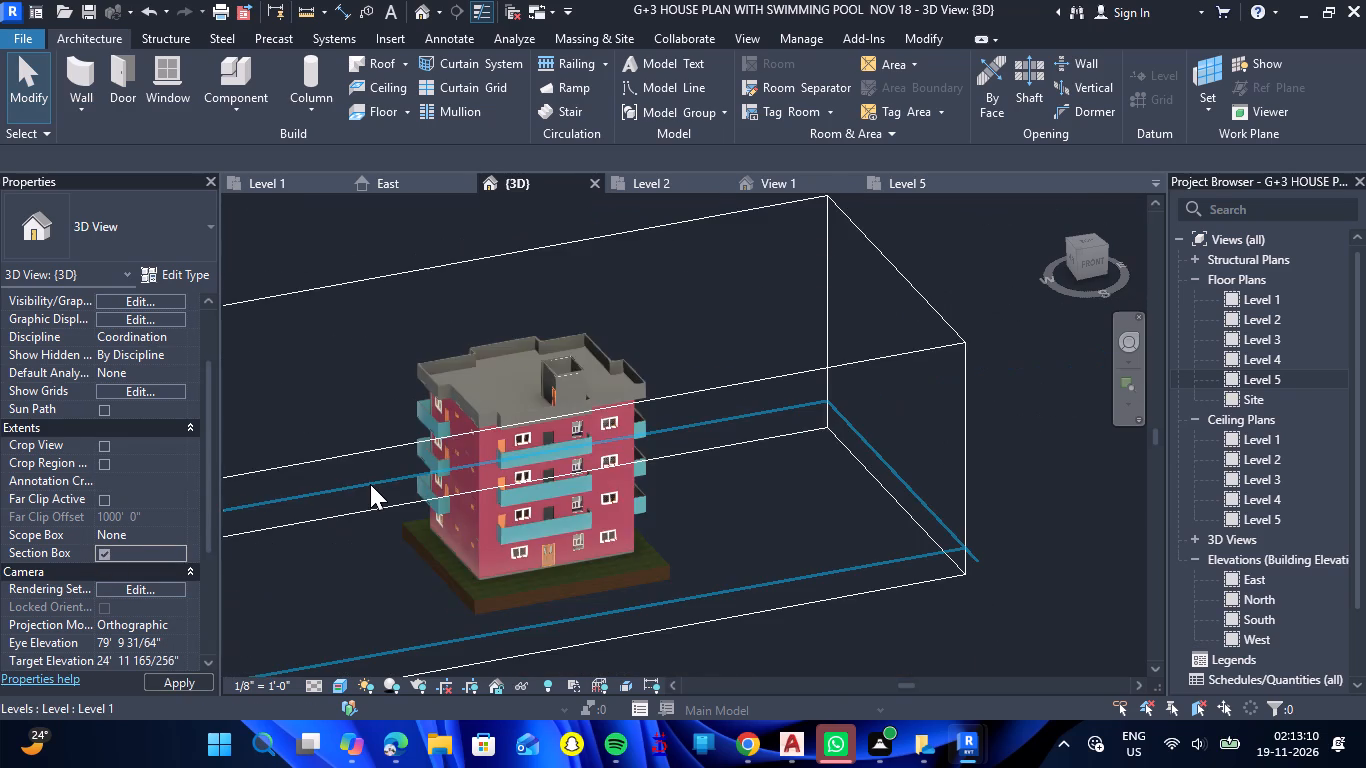
scroll(370, 484, "down", 5)
left_click(424, 570)
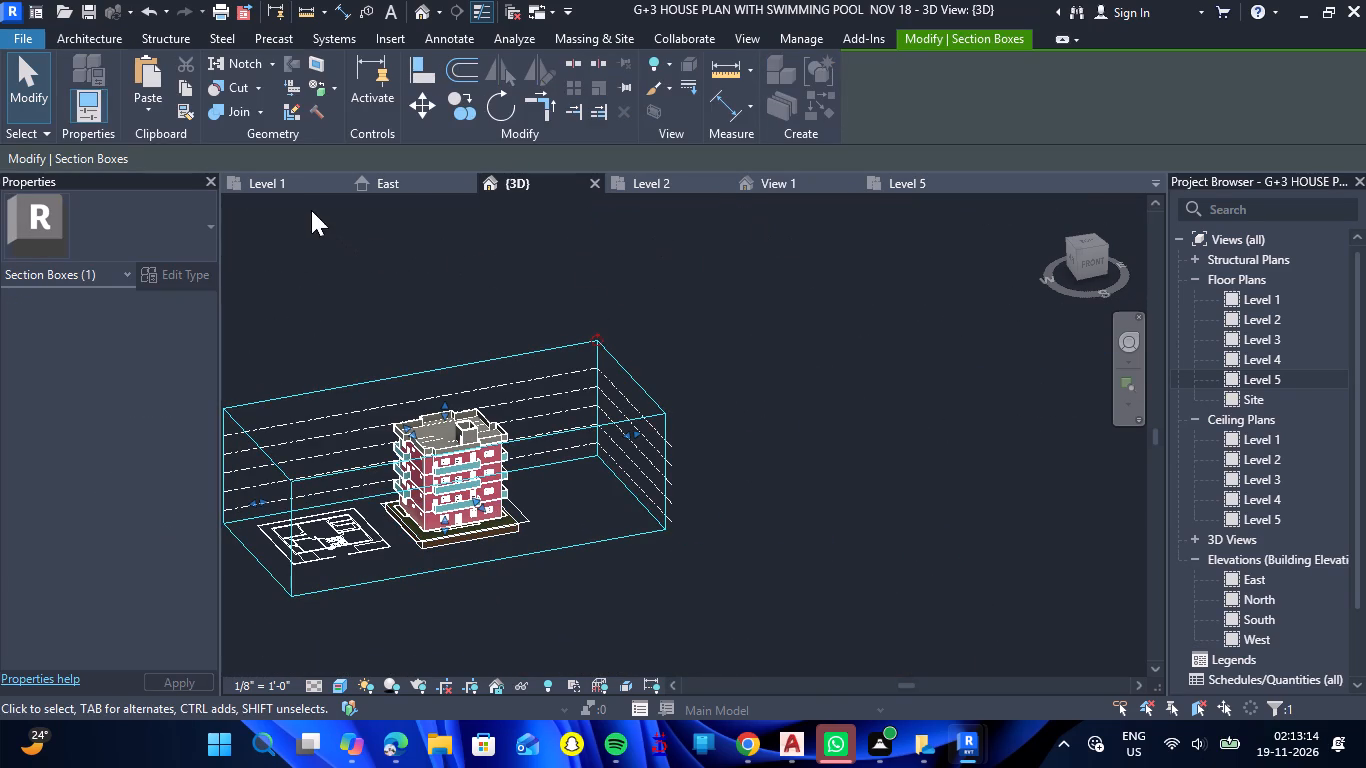
left_click(277, 188)
scroll(632, 456, "down", 6)
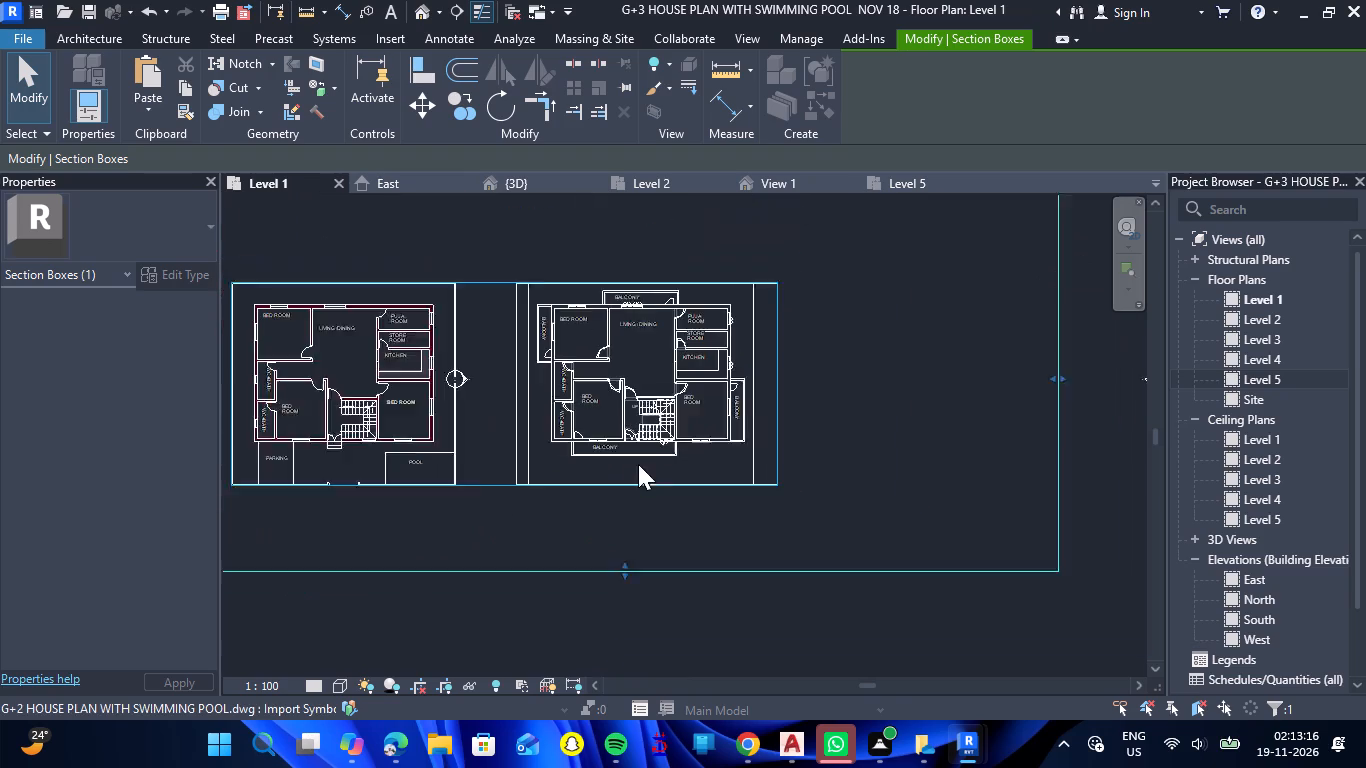
left_click_drag(628, 548, 628, 528)
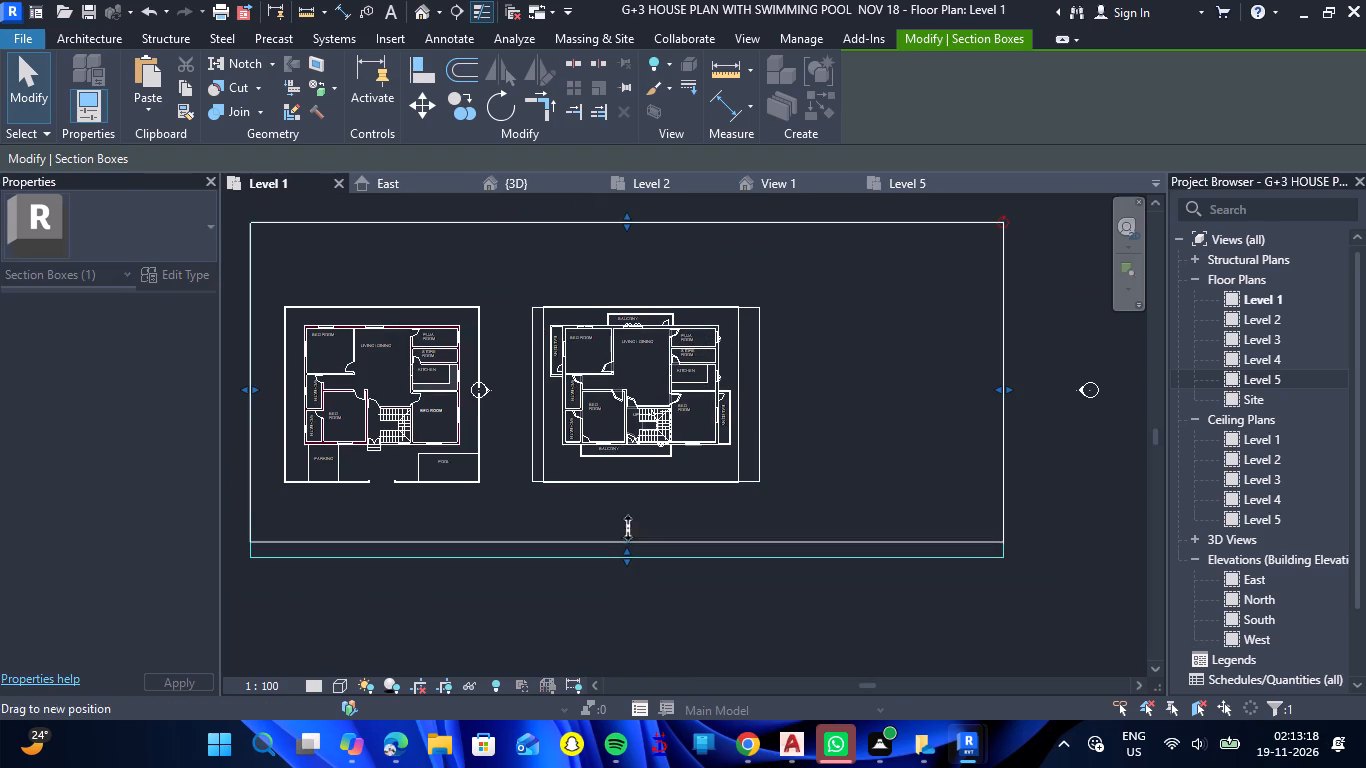
left_click_drag(628, 528, 652, 447)
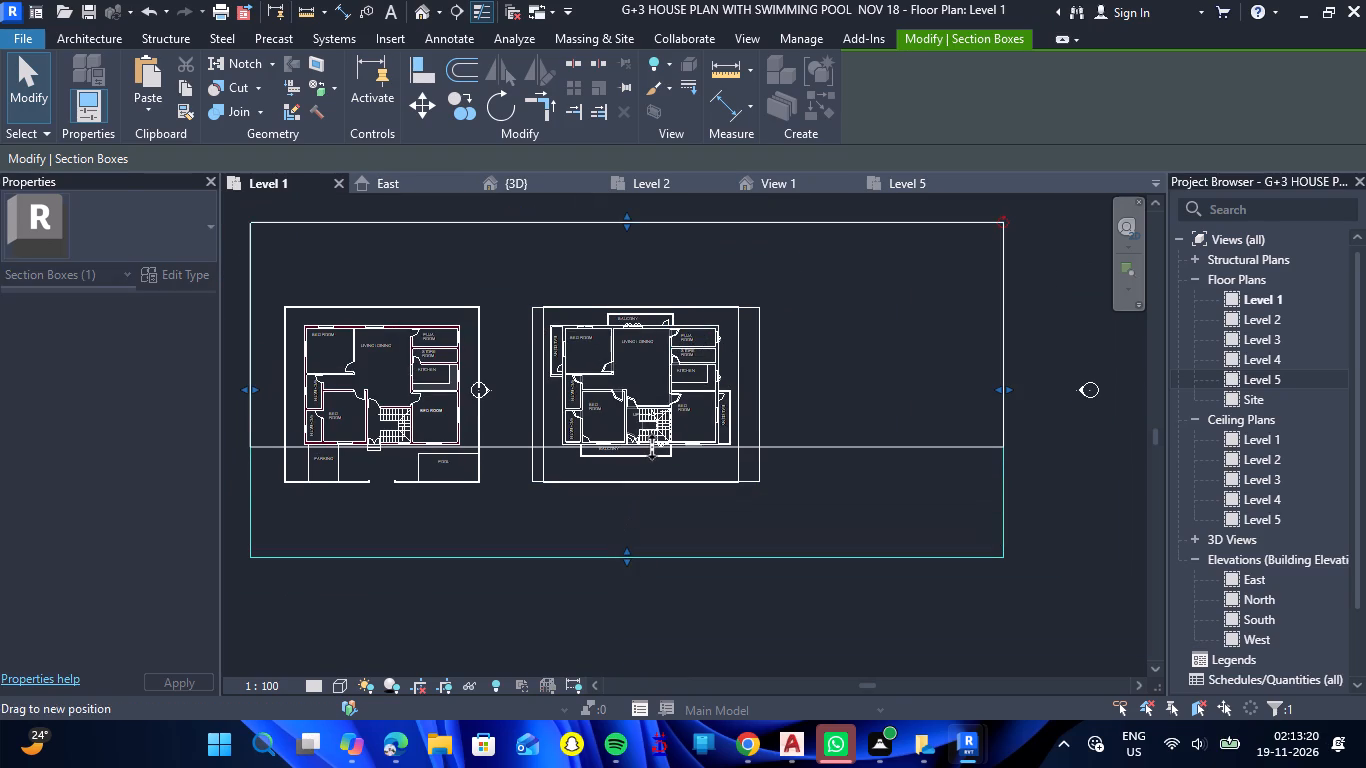
left_click_drag(652, 447, 659, 435)
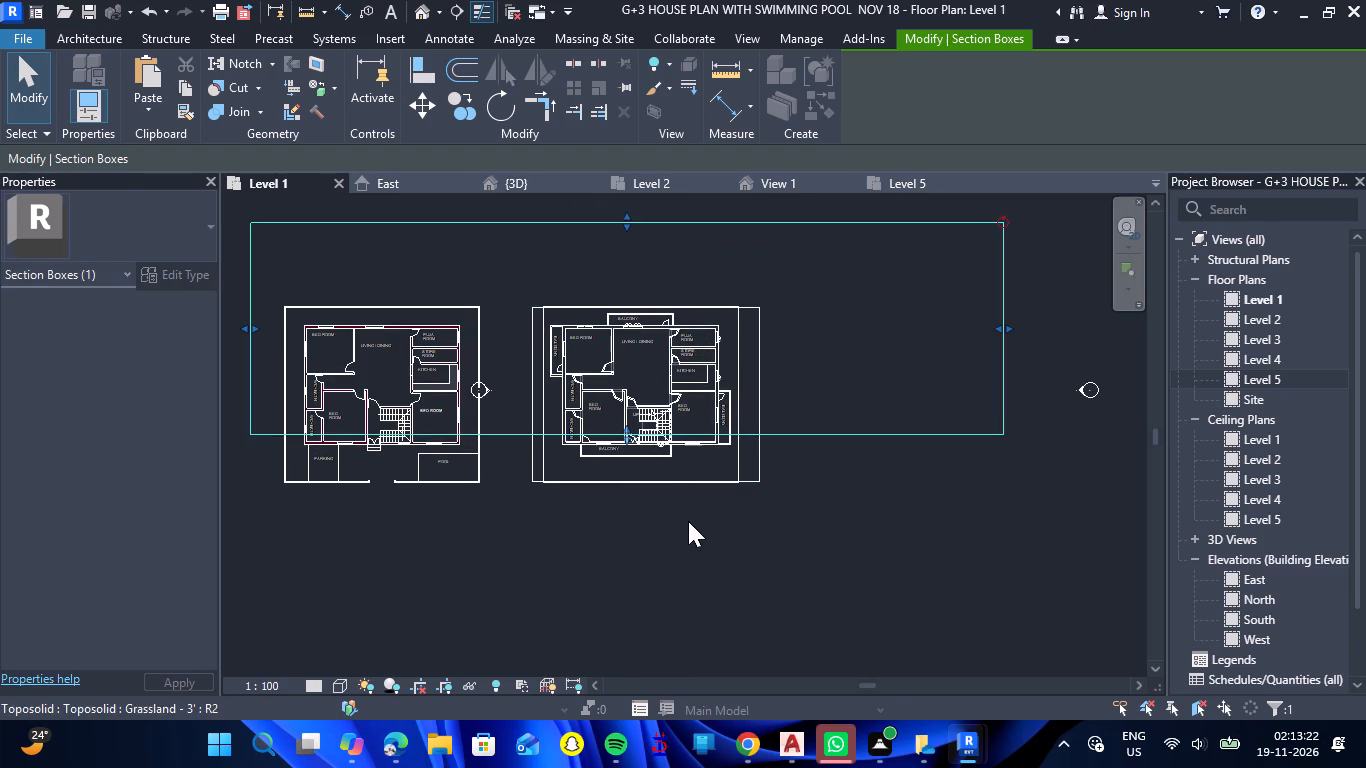
left_click(677, 541)
Examine the sectioned building in 3D, checking the stairwell on each floor and the ceiling area of the roof's stair enclosure.
left_click(539, 191)
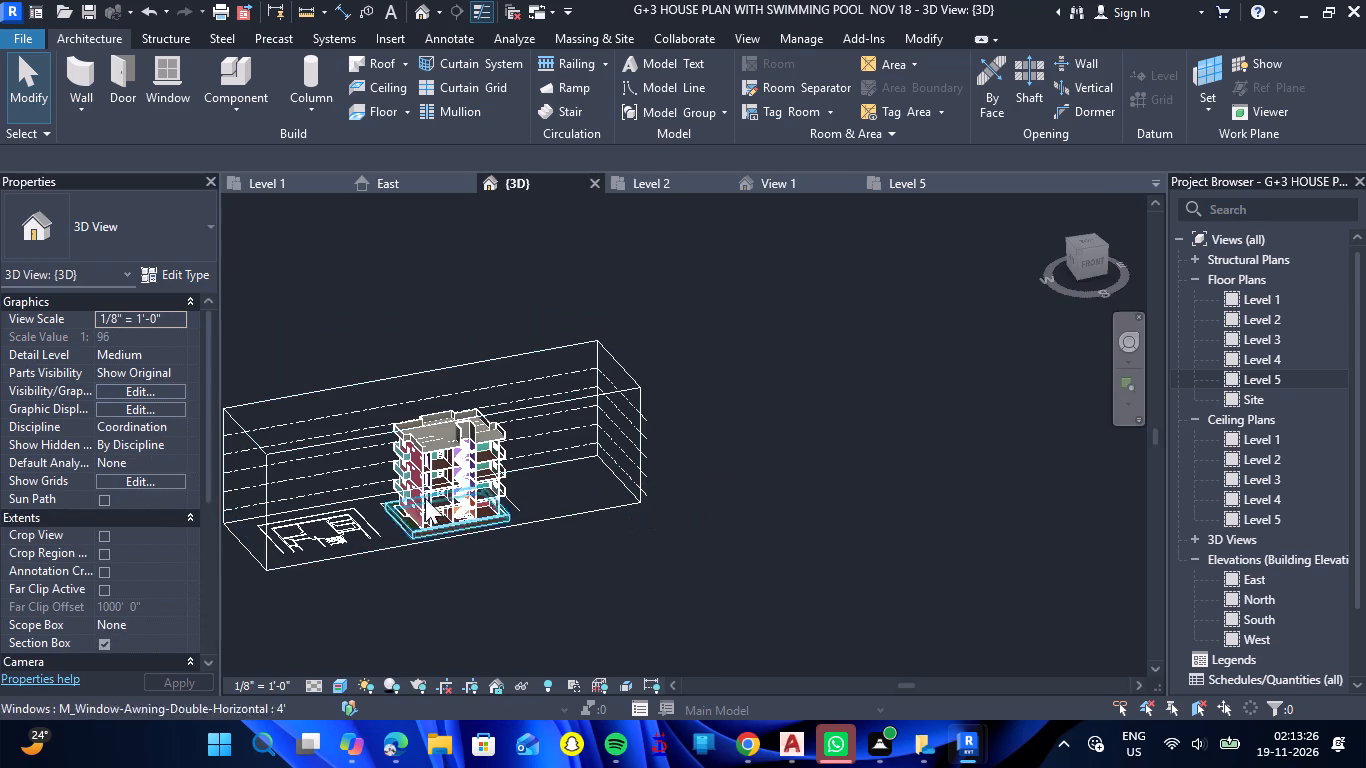
scroll(440, 442, "up", 14)
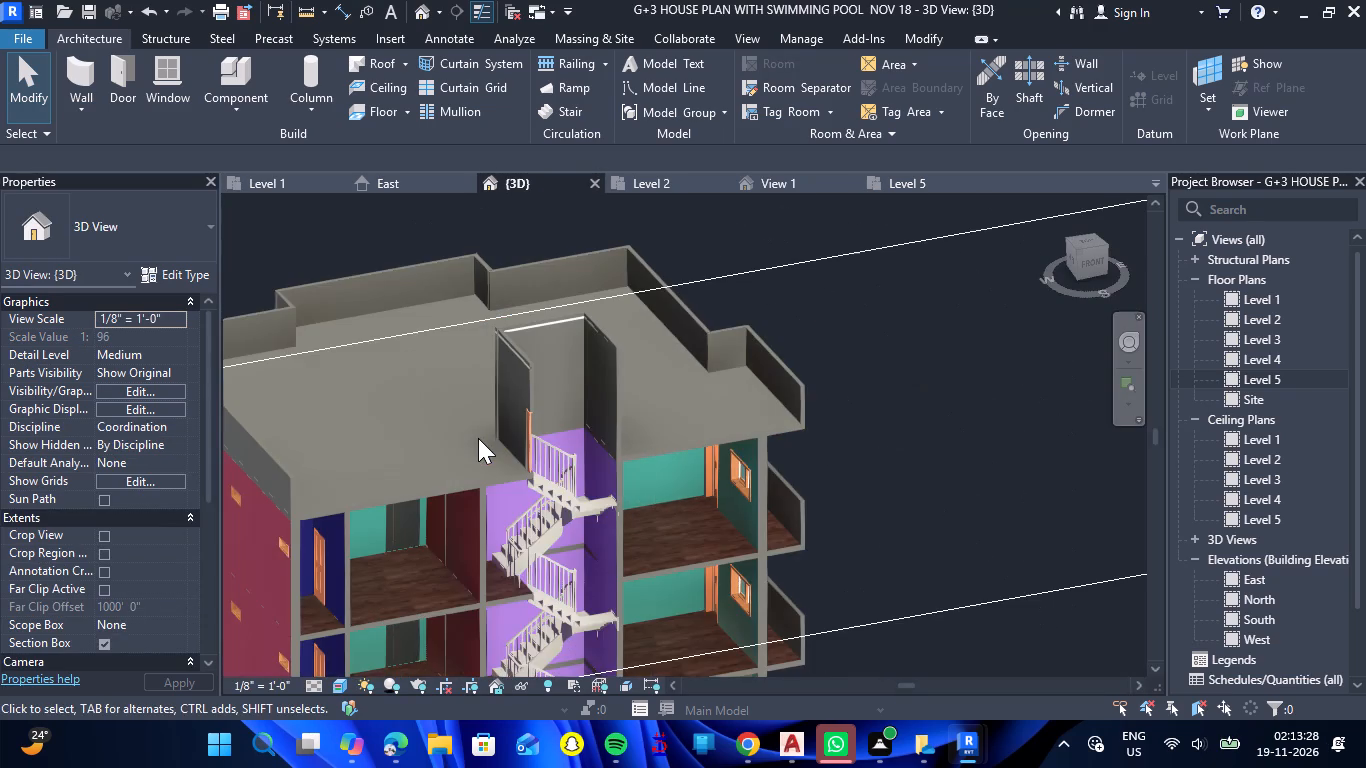
scroll(541, 521, "down", 7)
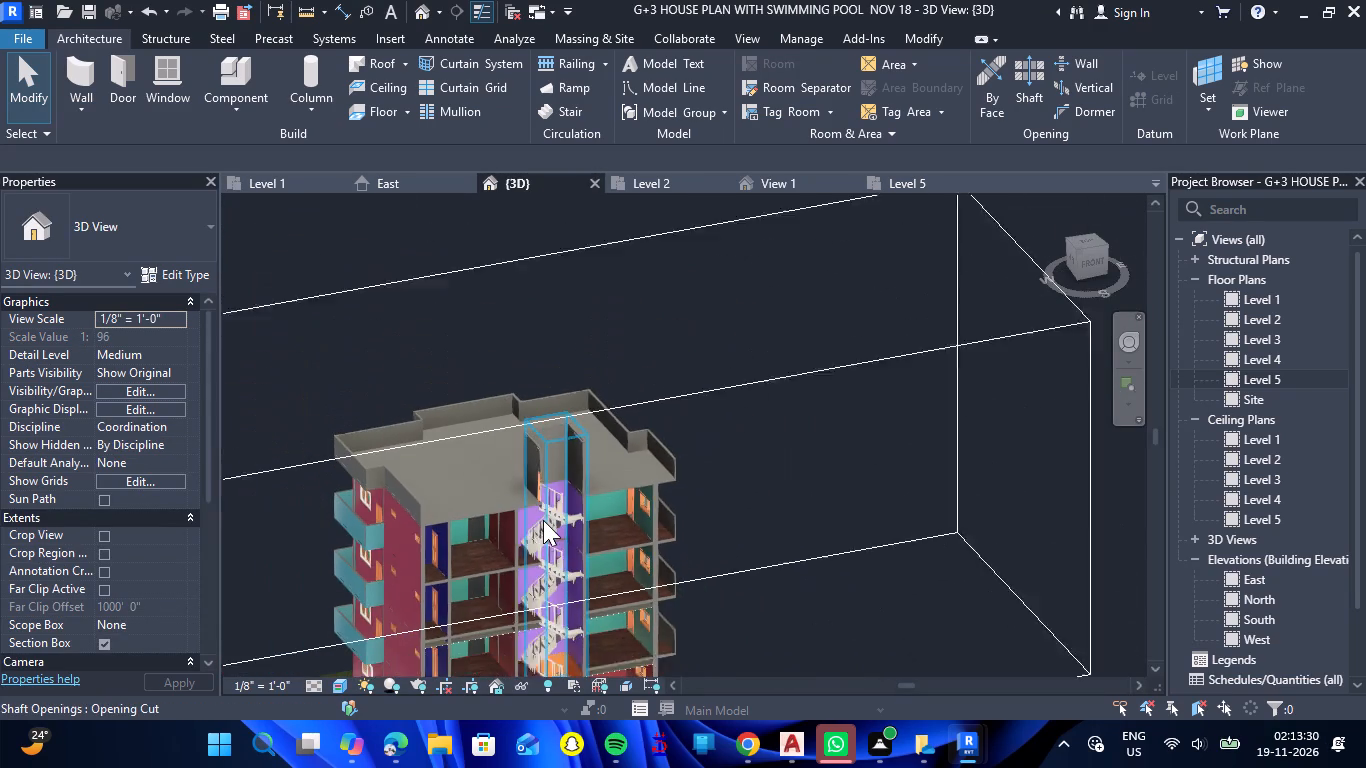
scroll(544, 520, "down", 2)
scroll(548, 642, "up", 8)
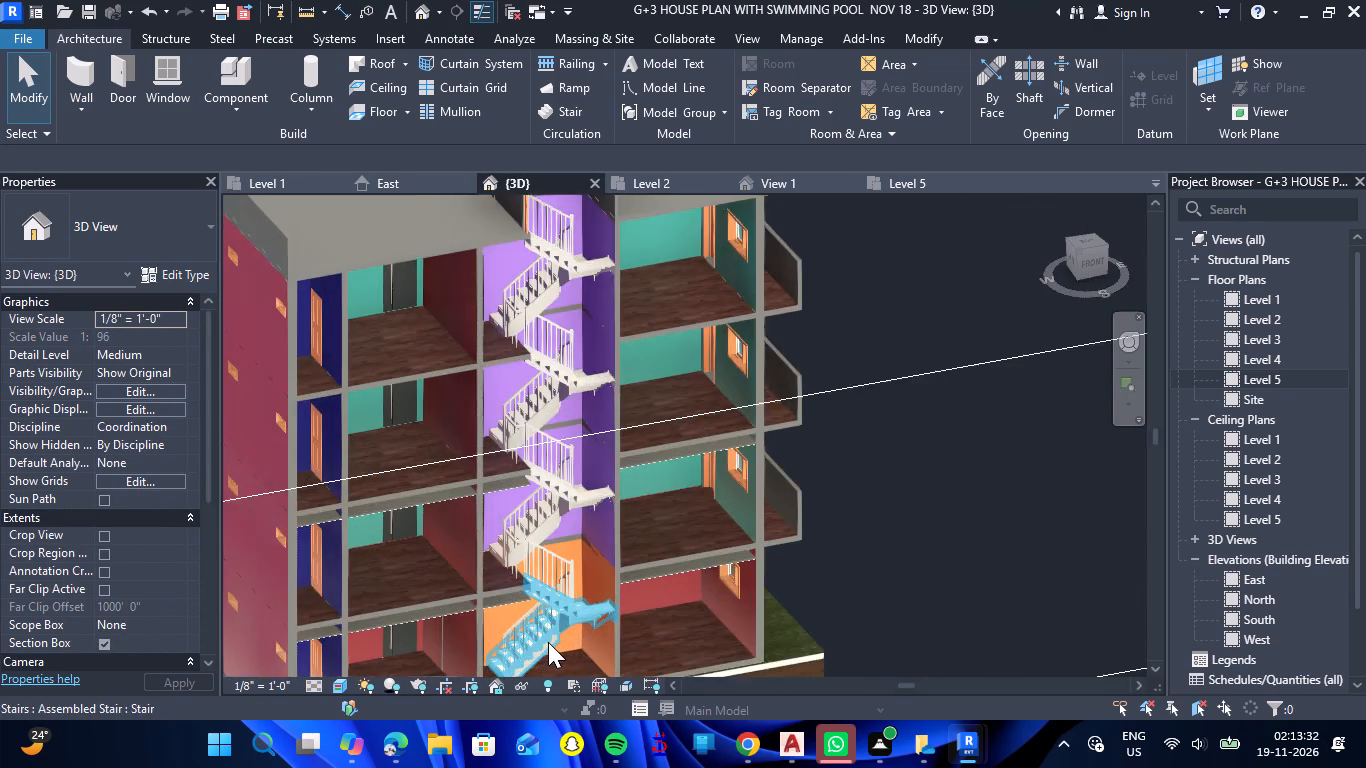
scroll(548, 642, "up", 5)
scroll(563, 548, "up", 2)
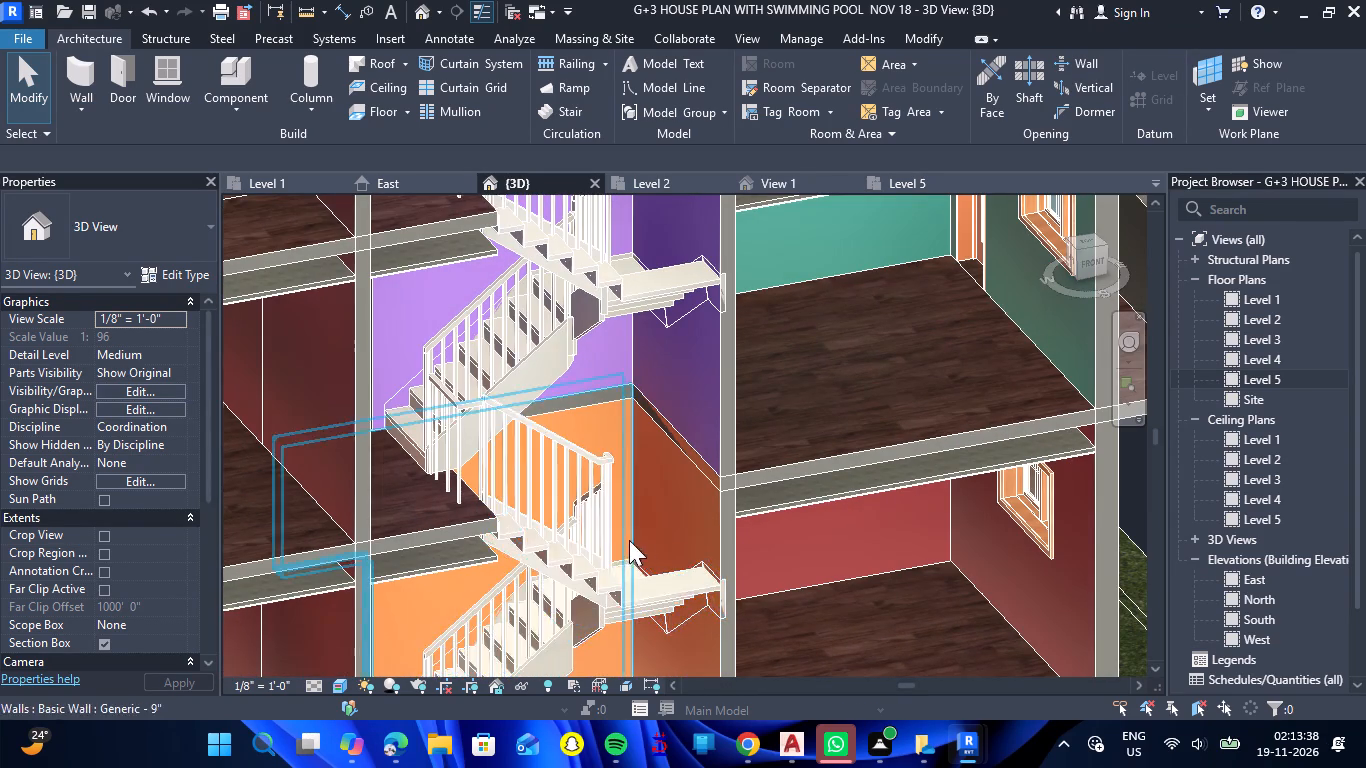
scroll(628, 540, "down", 9)
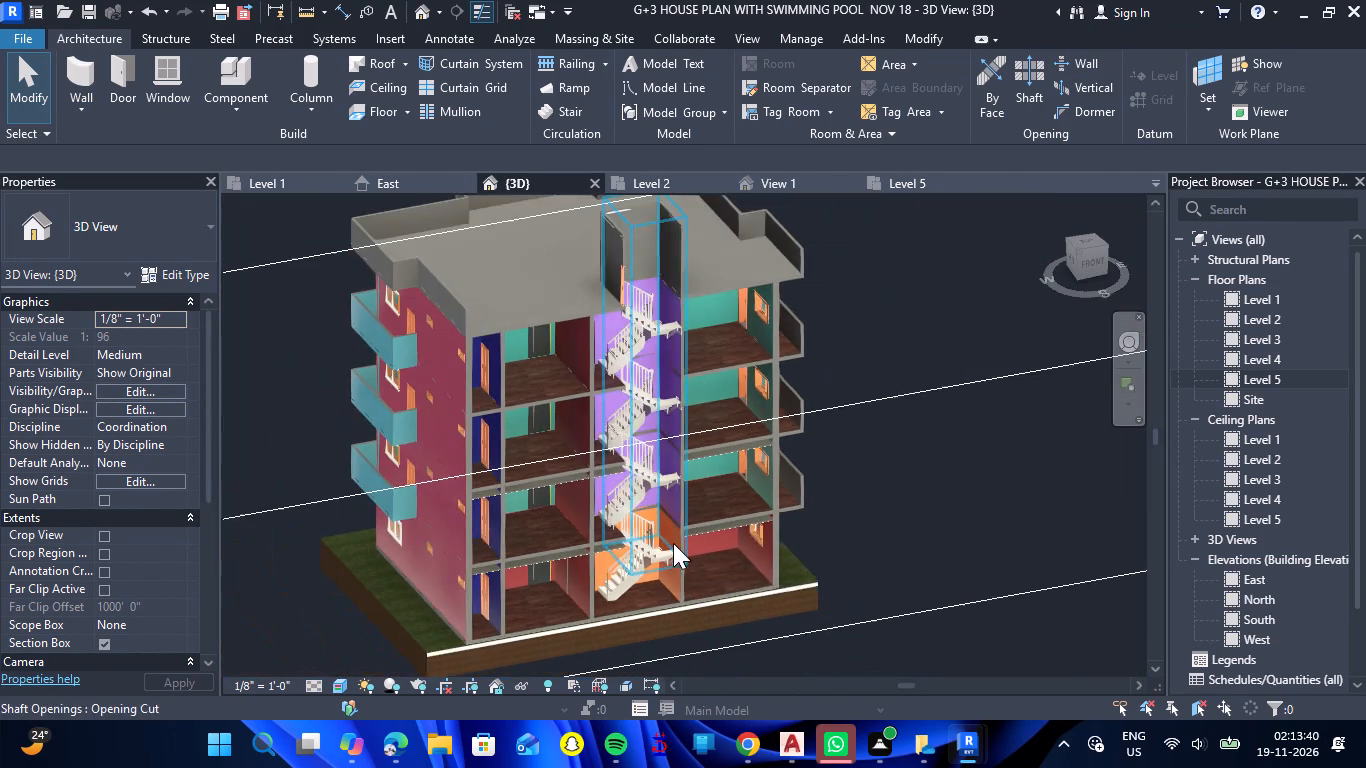
scroll(673, 543, "down", 2)
scroll(642, 257, "up", 5)
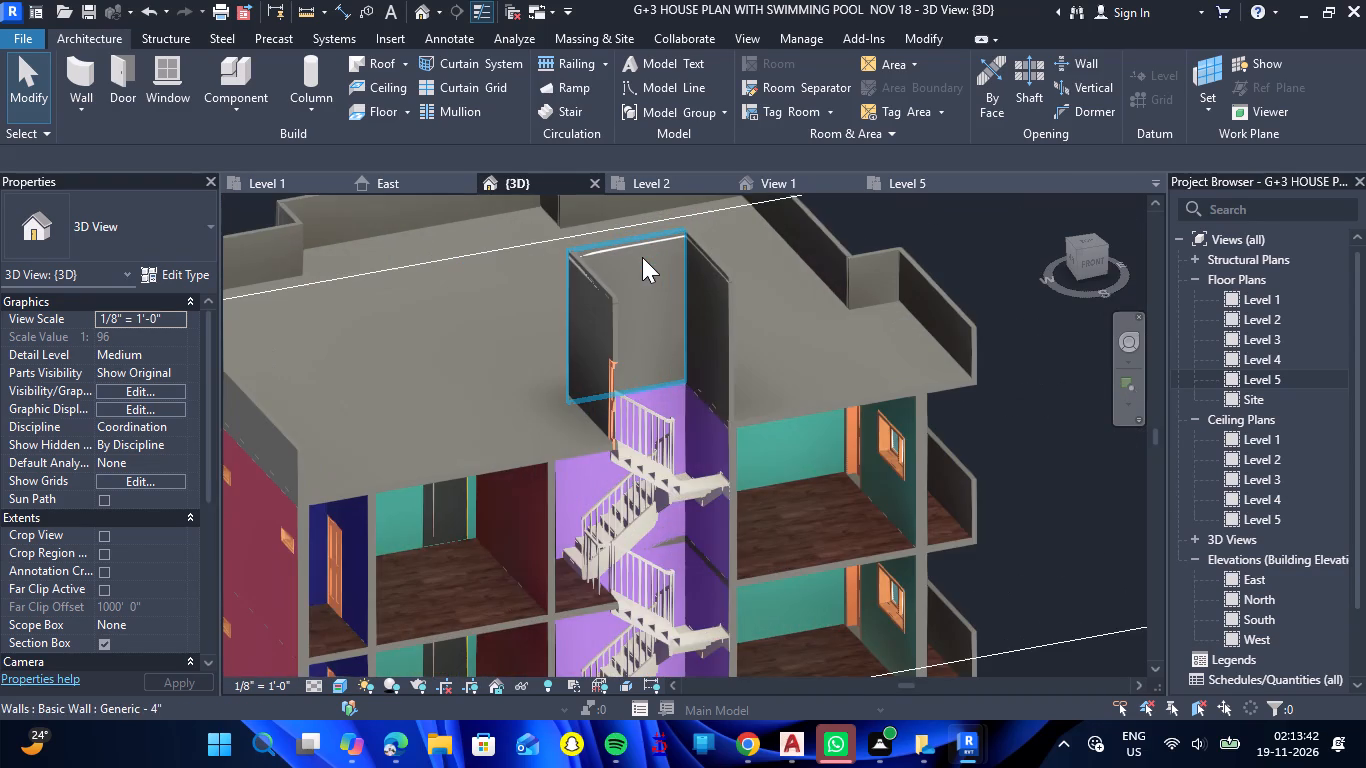
scroll(610, 302, "up", 5)
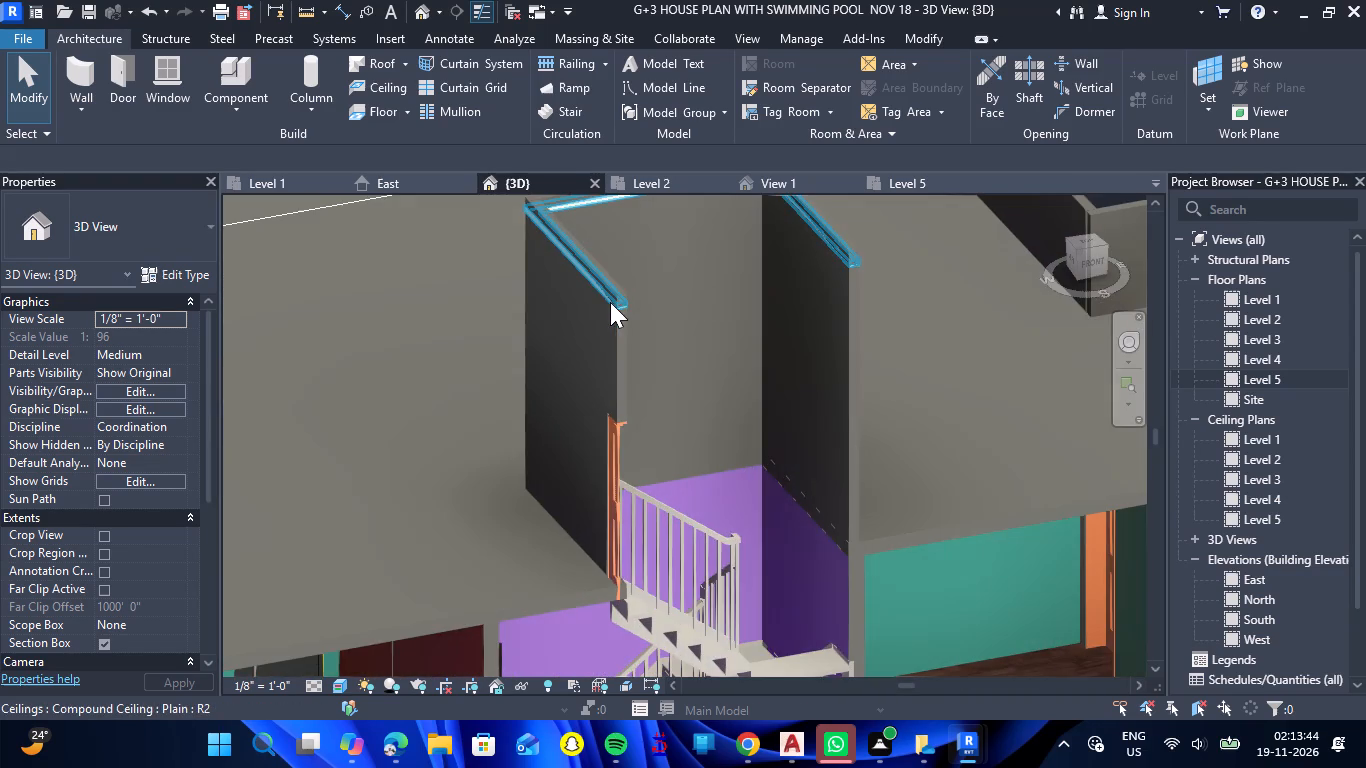
scroll(634, 302, "down", 4)
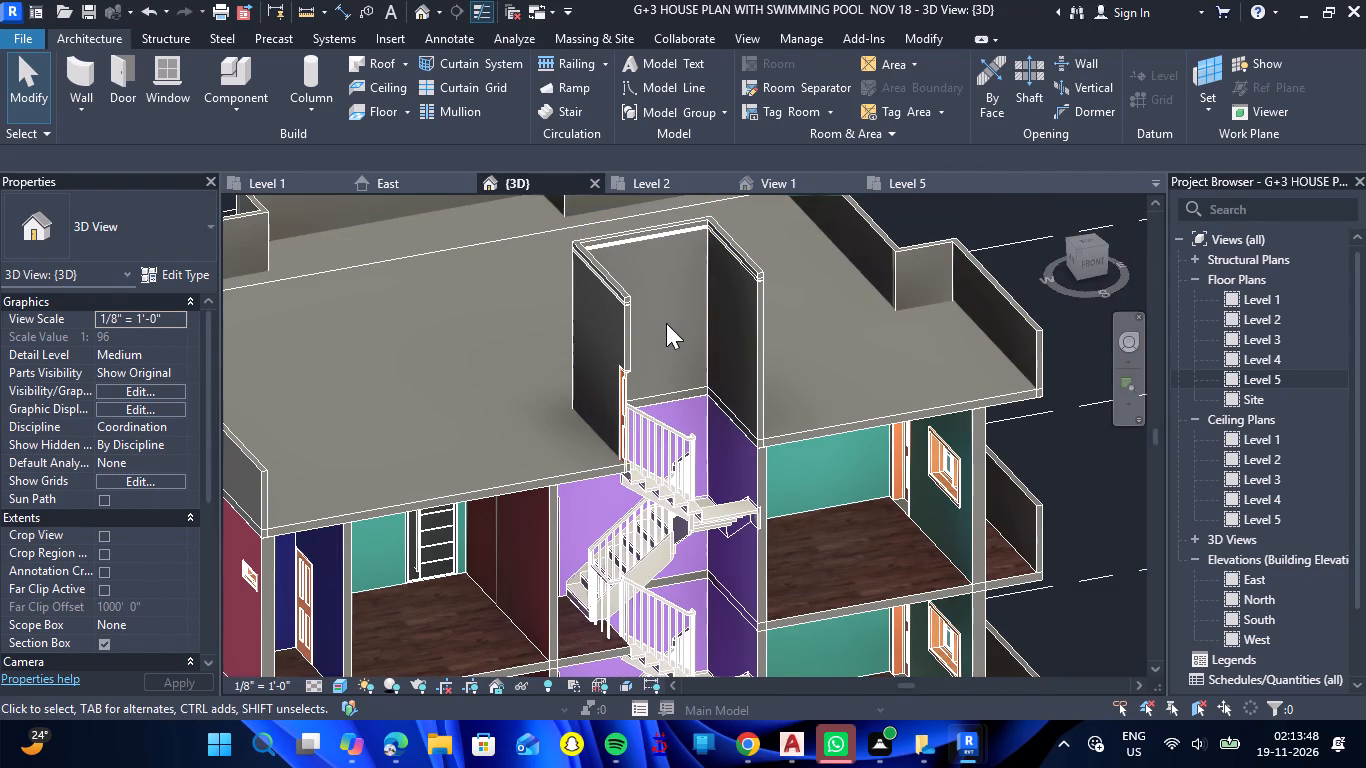
Lower the top of the stair's shaft opening below the roof enclosure's ceiling, to an unconnected height of about 44' 9".
left_click(642, 330)
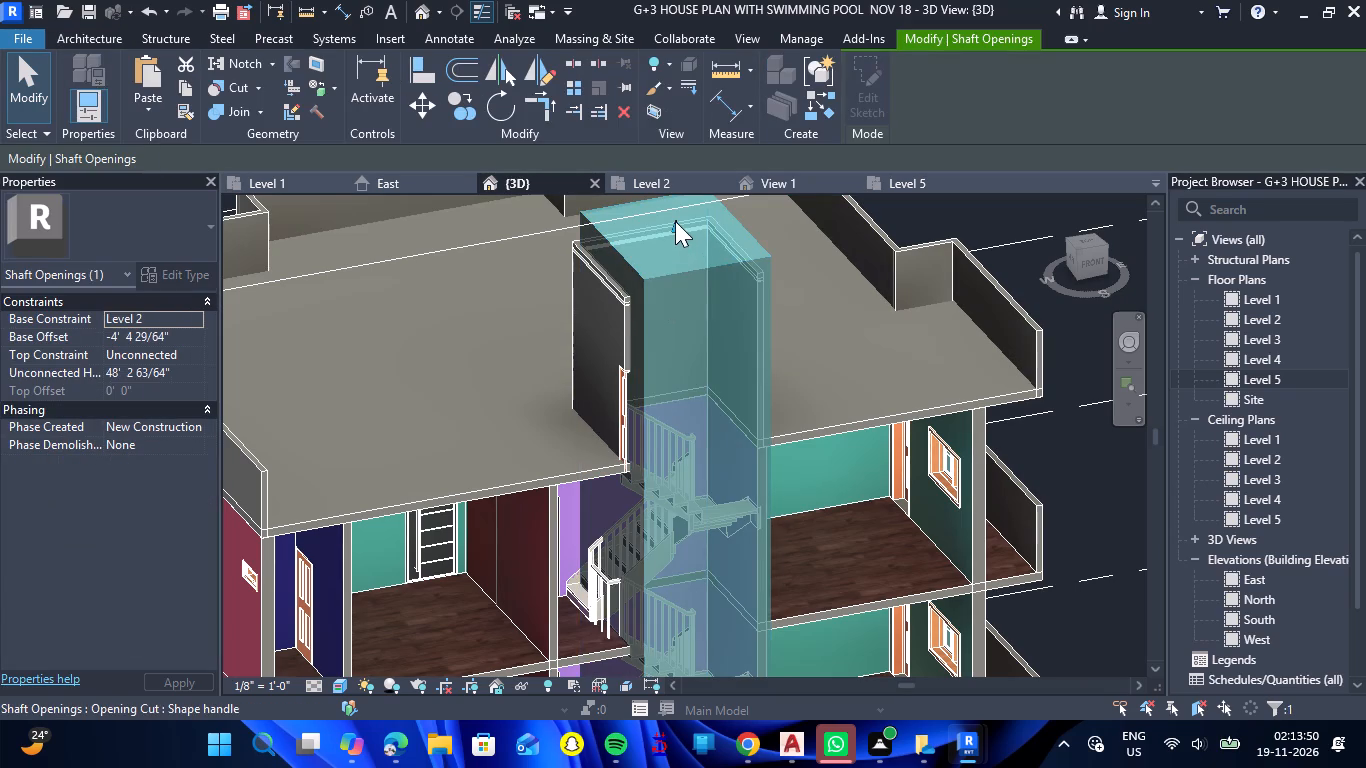
left_click_drag(675, 221, 660, 306)
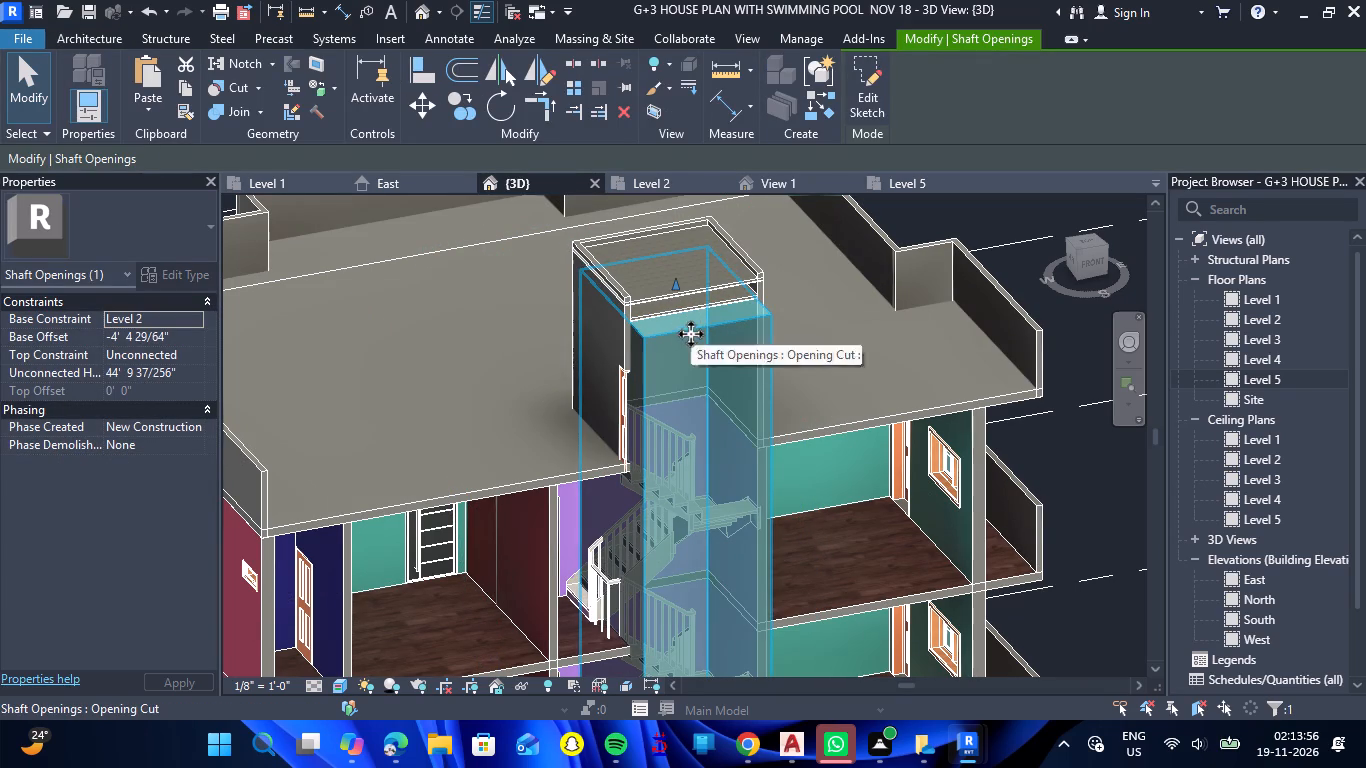
scroll(679, 305, "up", 5)
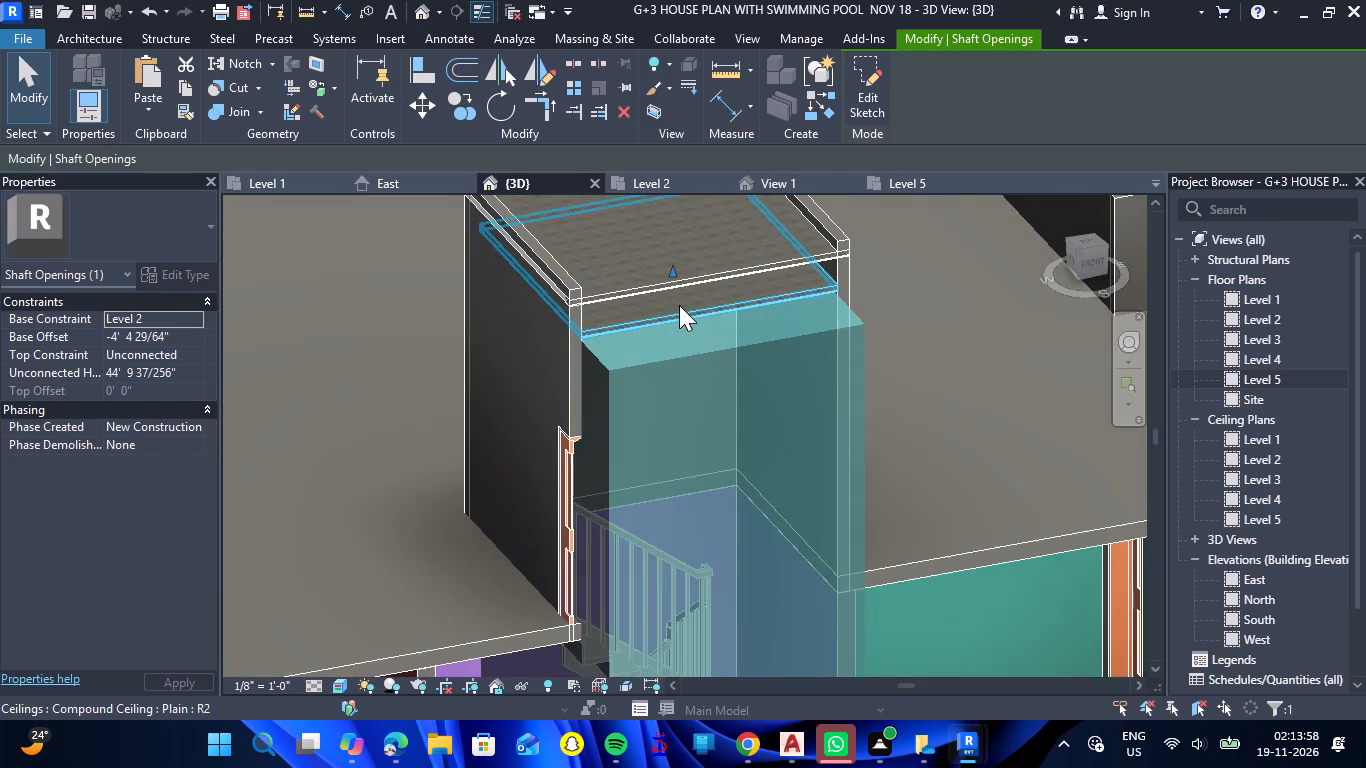
Delete the lowest duplicate ceiling inside the roof's stair enclosure.
key("Escape")
left_click(681, 314)
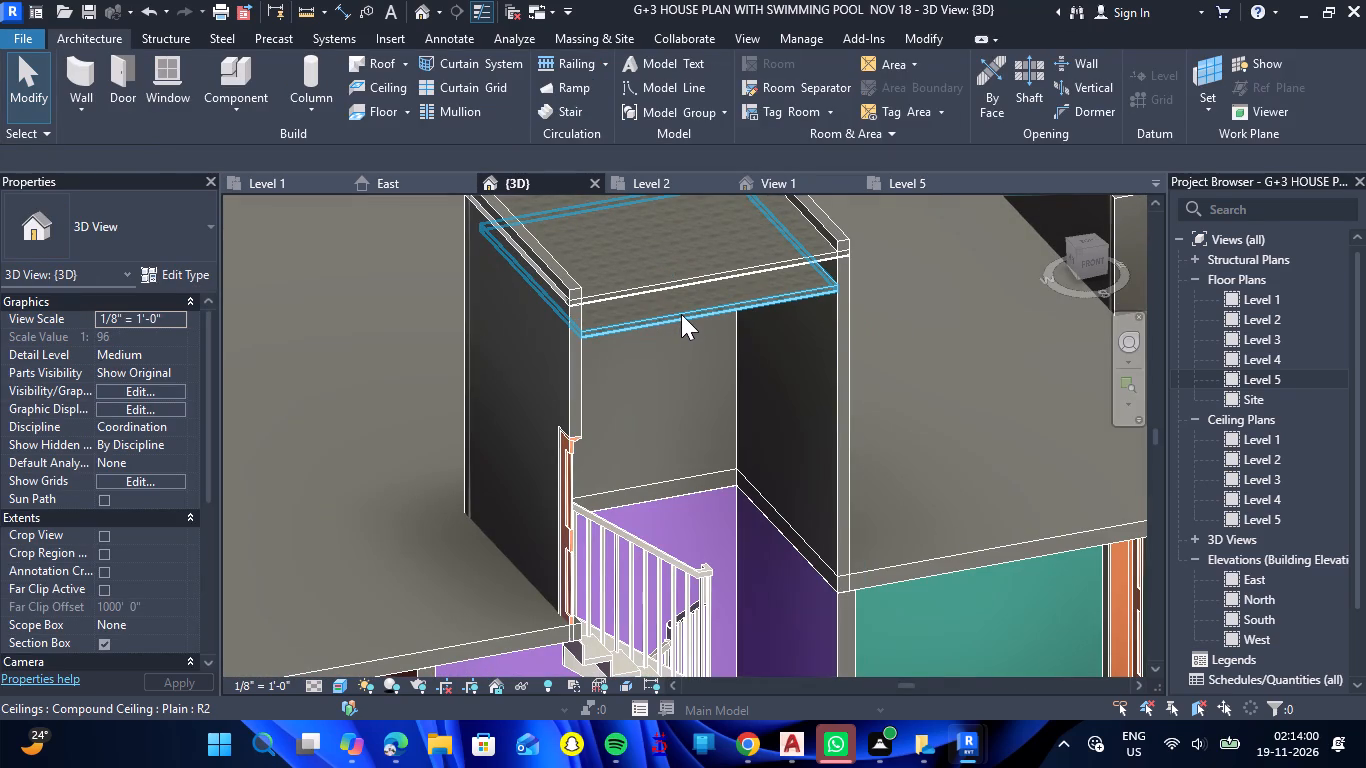
key("Delete")
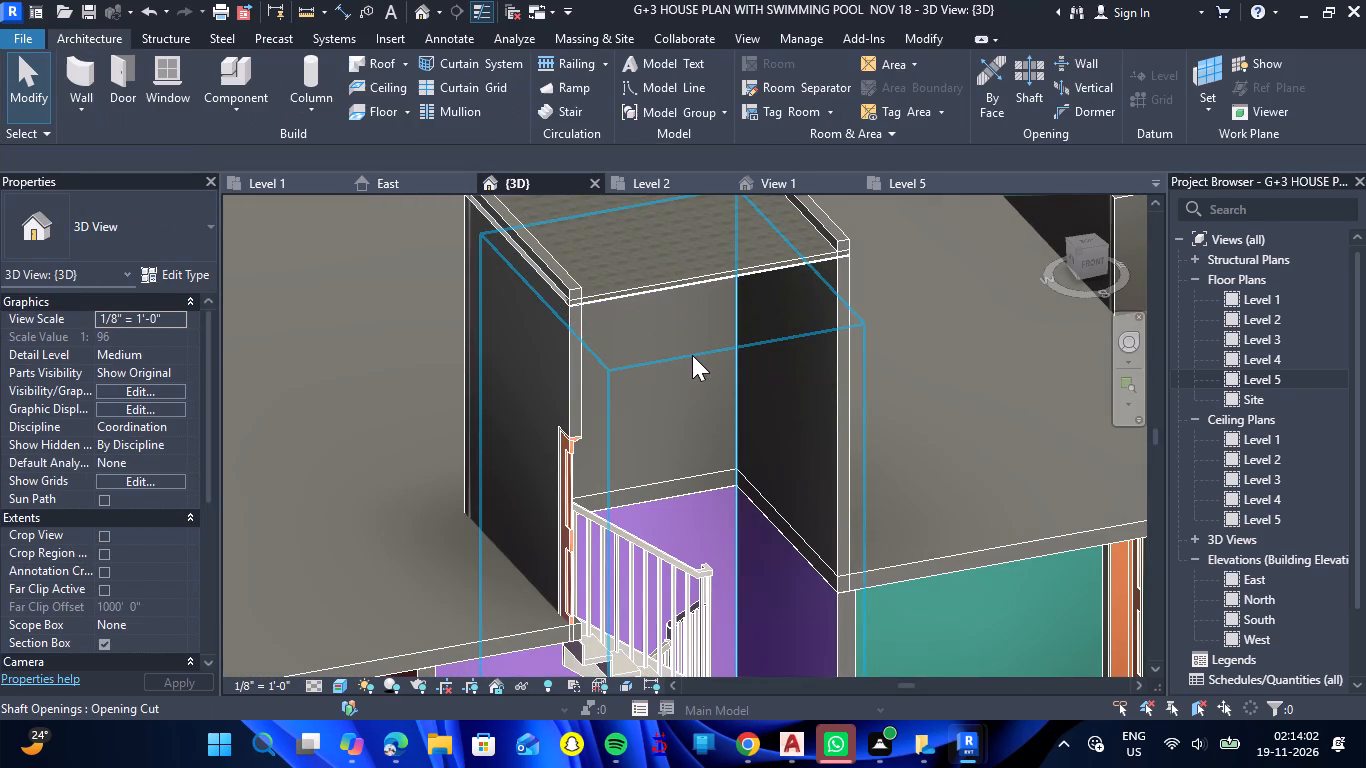
Set the height offset from Level 5 of the stair enclosure's upper ceiling to 10' 6".
left_click(727, 280)
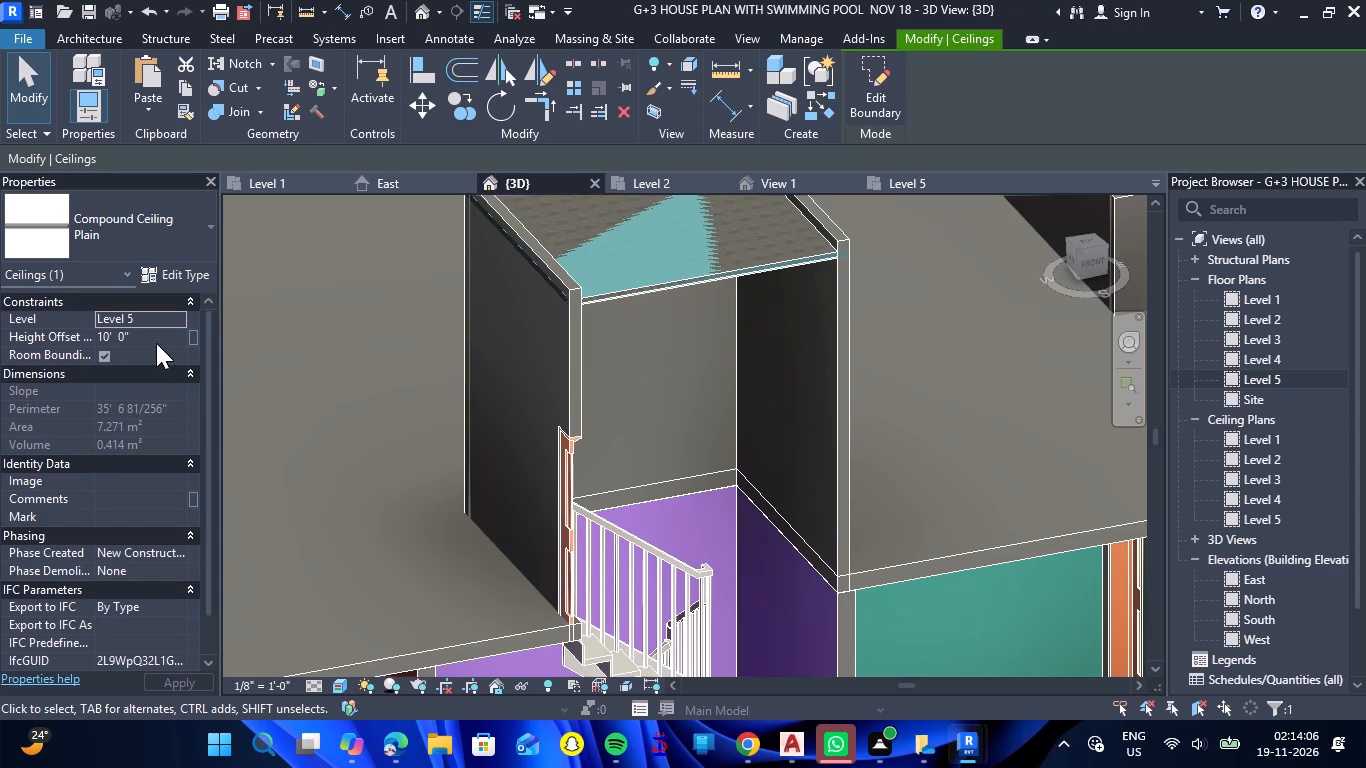
left_click(156, 343)
left_click(157, 342)
key("BackSpace")
key("BackSpace")
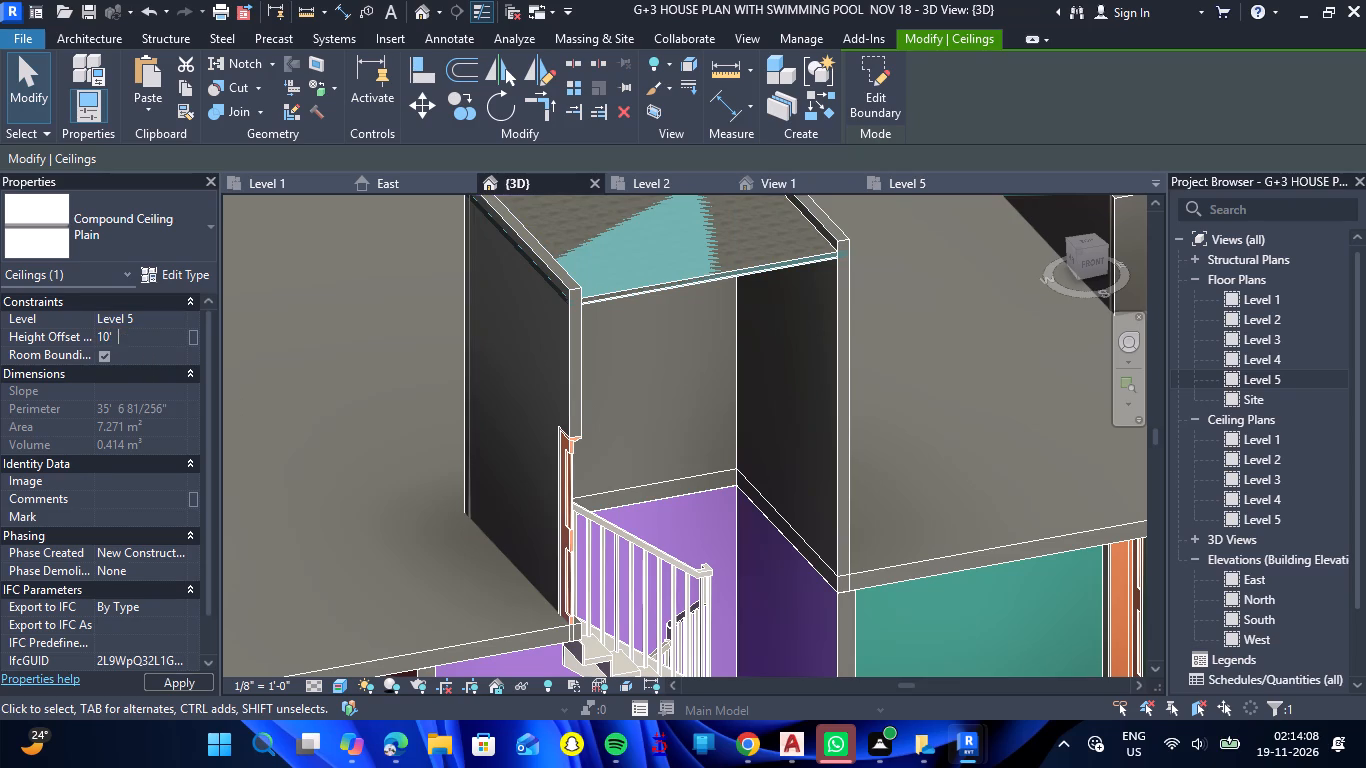
type("6\"")
key("Return")
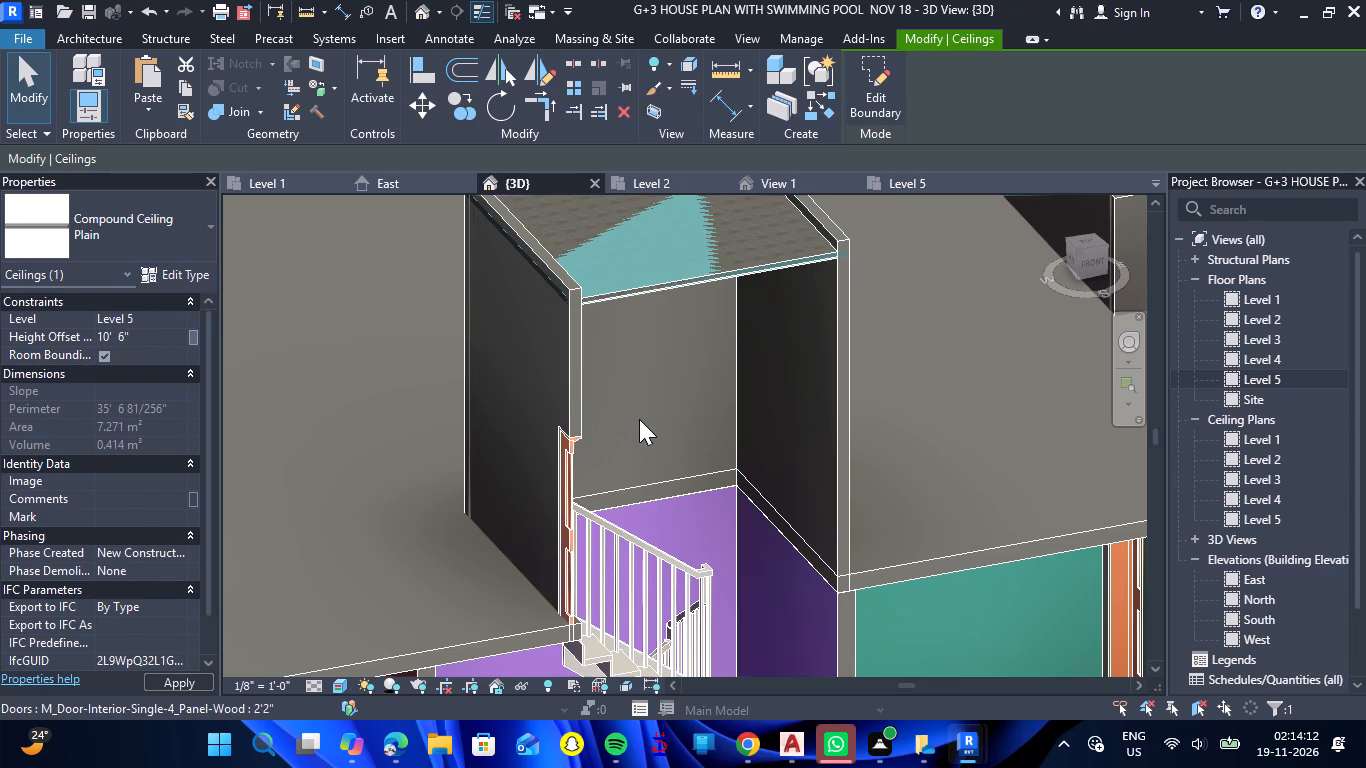
left_click(682, 373)
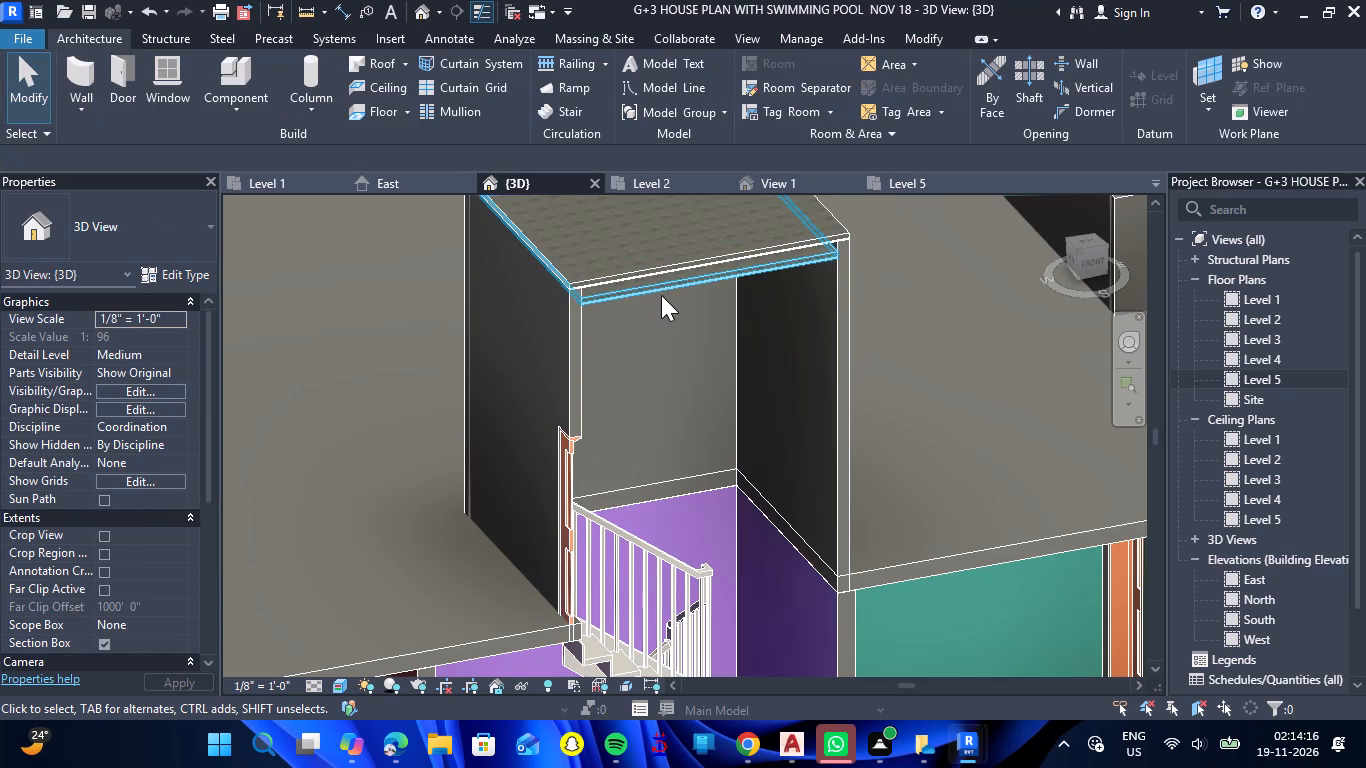
Delete the remaining duplicate ceiling just beneath the stair enclosure's top ceiling.
left_click(662, 294)
key("Delete")
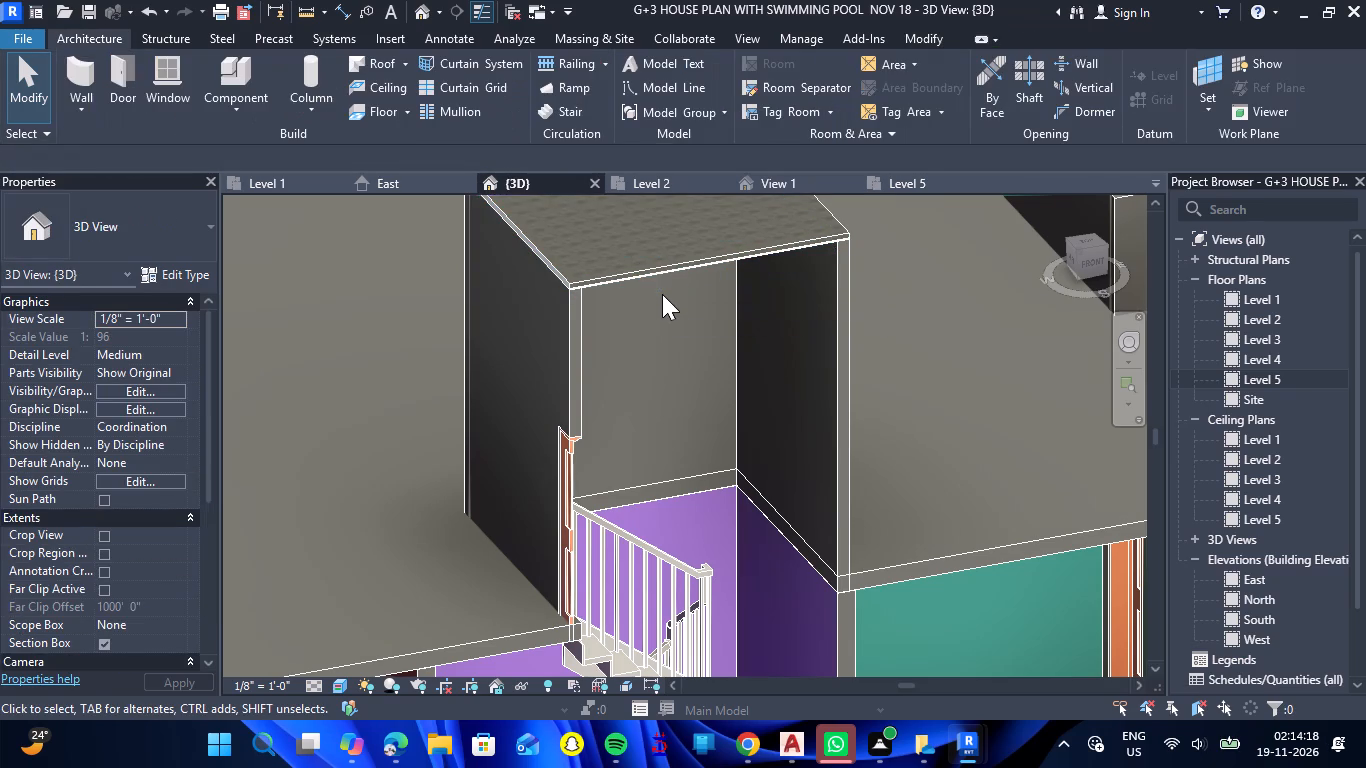
Turn off the 3D view's section box to show the whole building again.
scroll(675, 335, "down", 6)
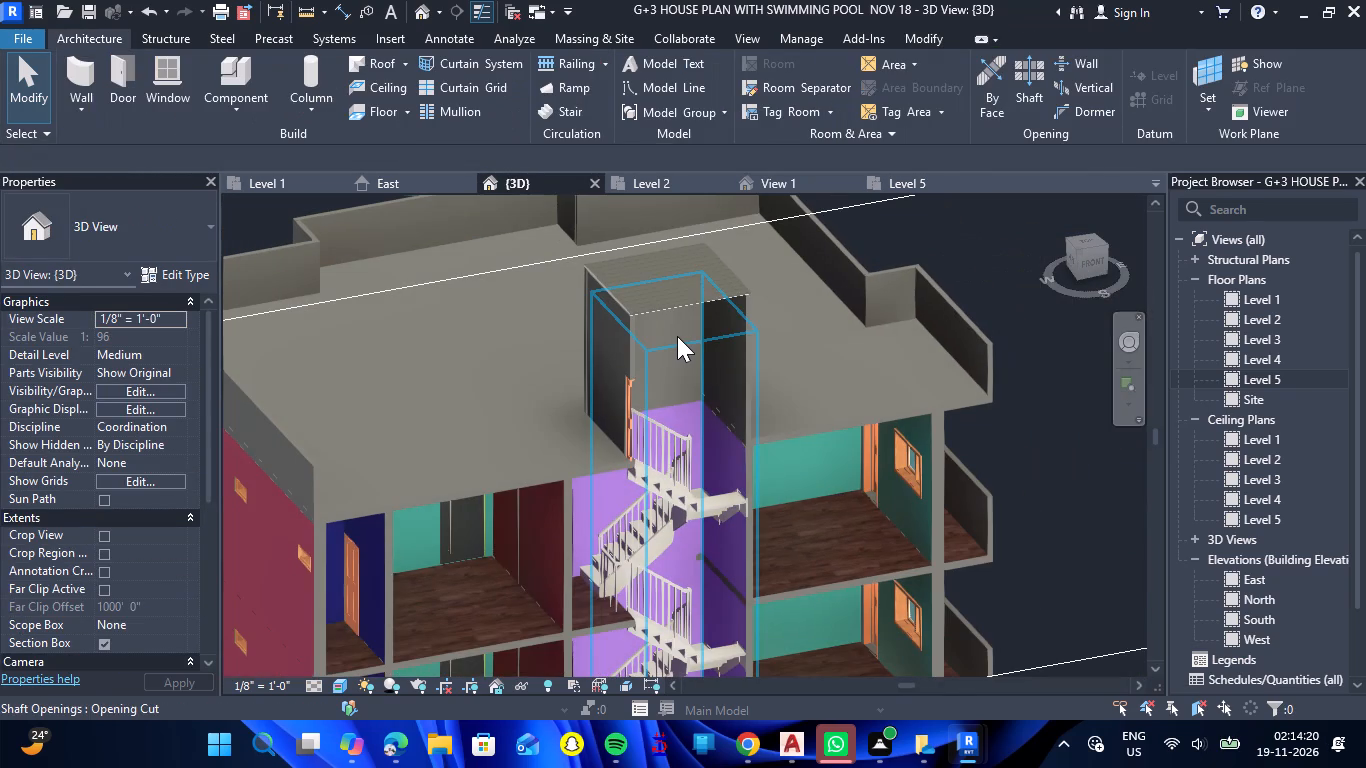
scroll(679, 336, "down", 7)
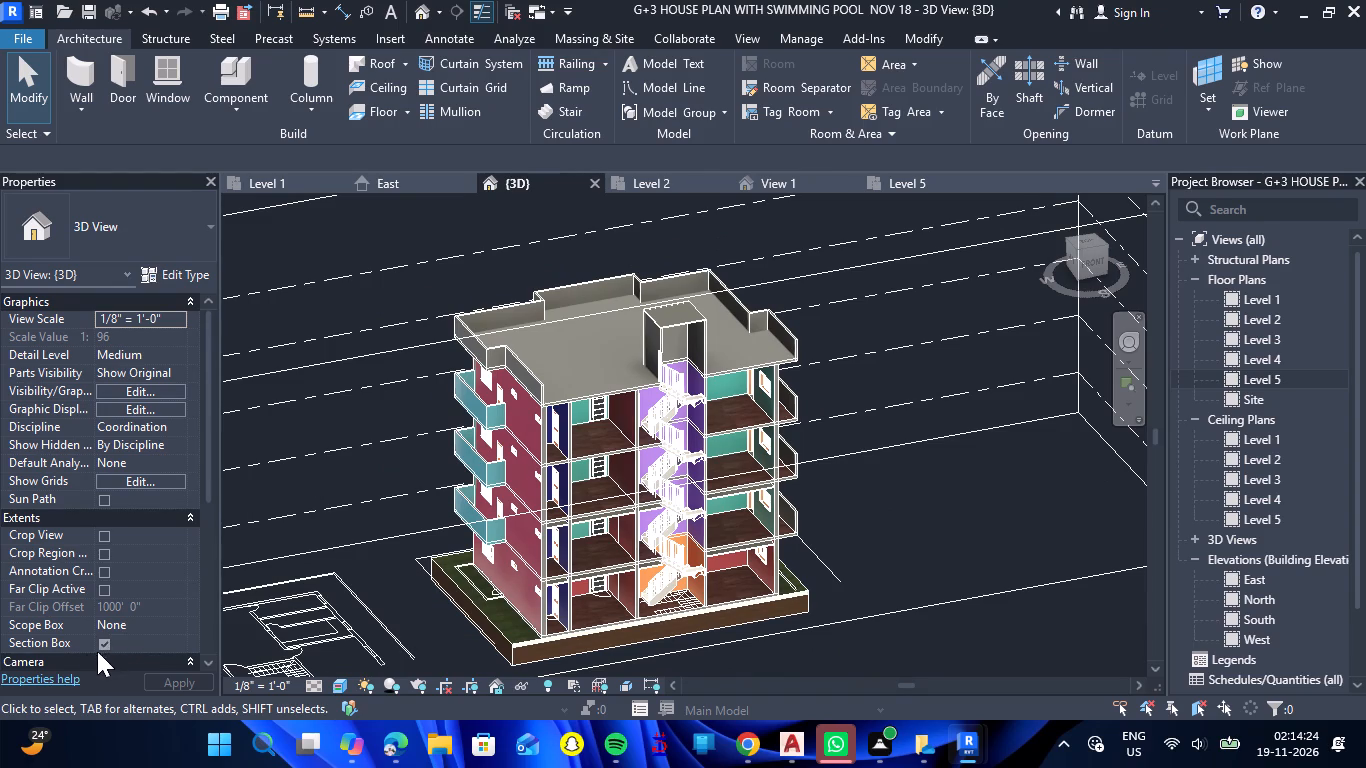
left_click(104, 644)
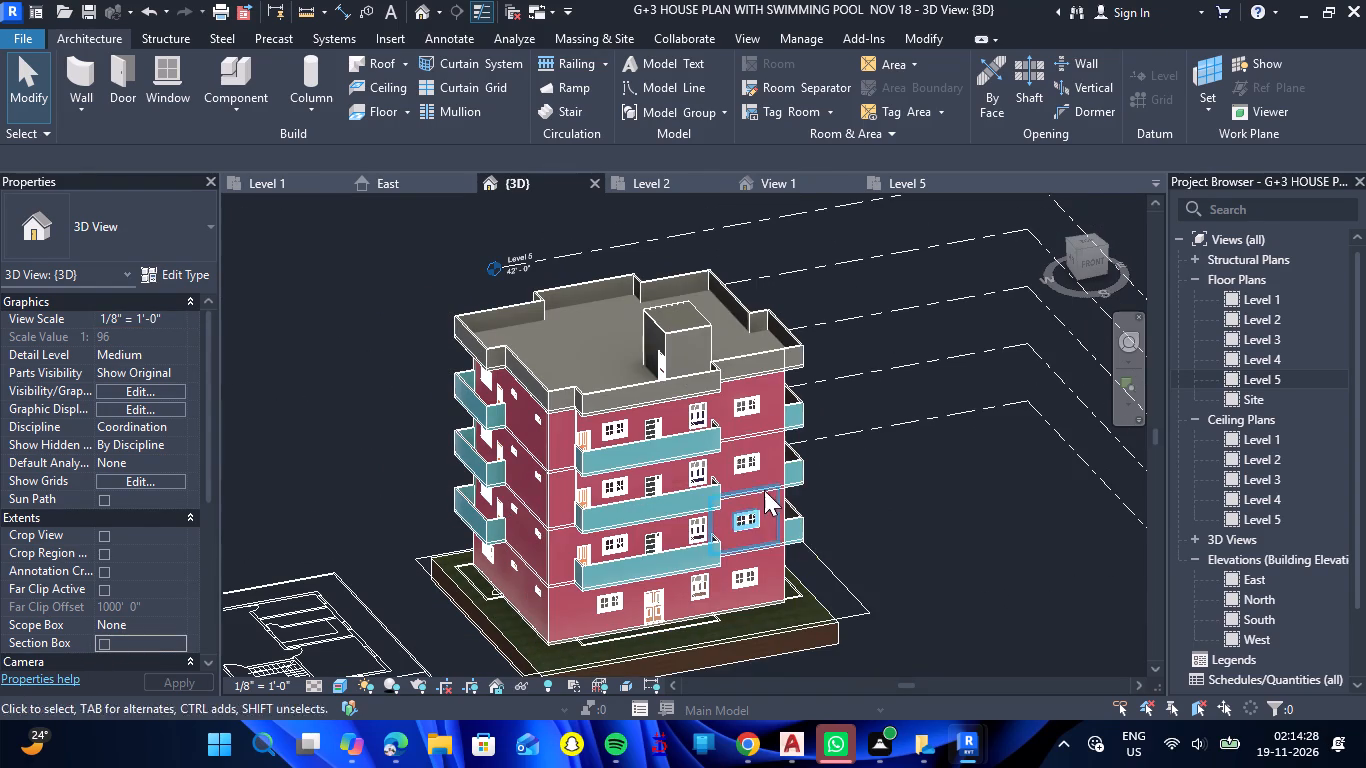
scroll(763, 476, "down", 2)
scroll(751, 621, "up", 5)
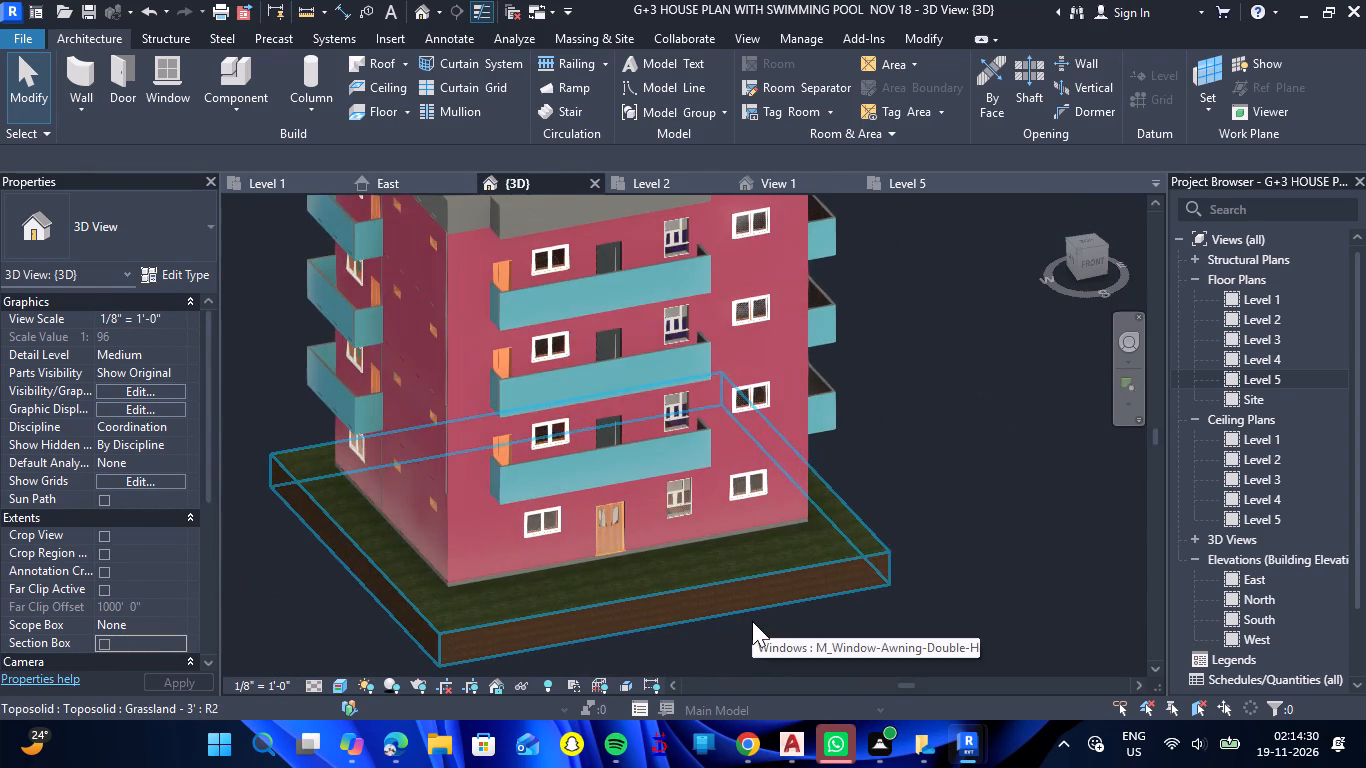
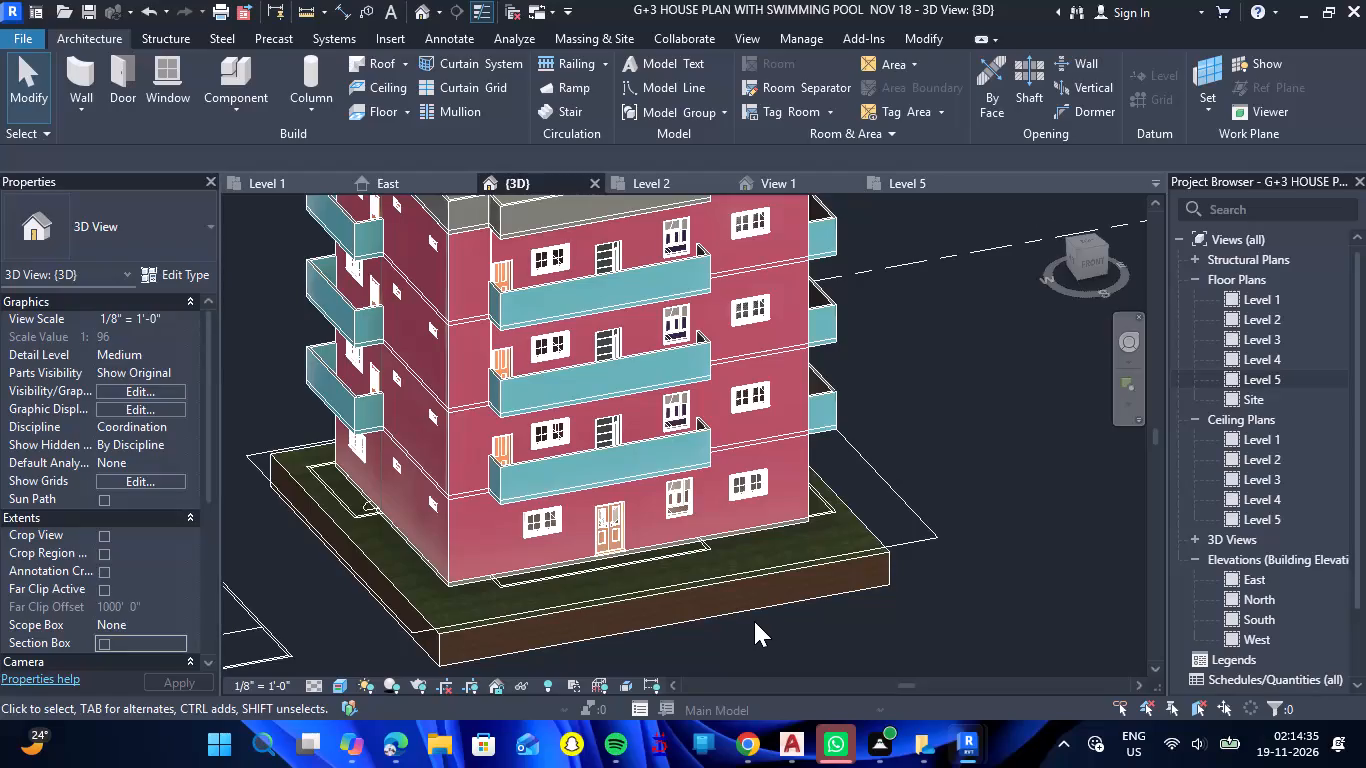
Paint the outer faces of the roof parapet along the front and adjoining left side with the WALL2 material.
scroll(878, 391, "down", 7)
scroll(830, 269, "up", 10)
type("PT")
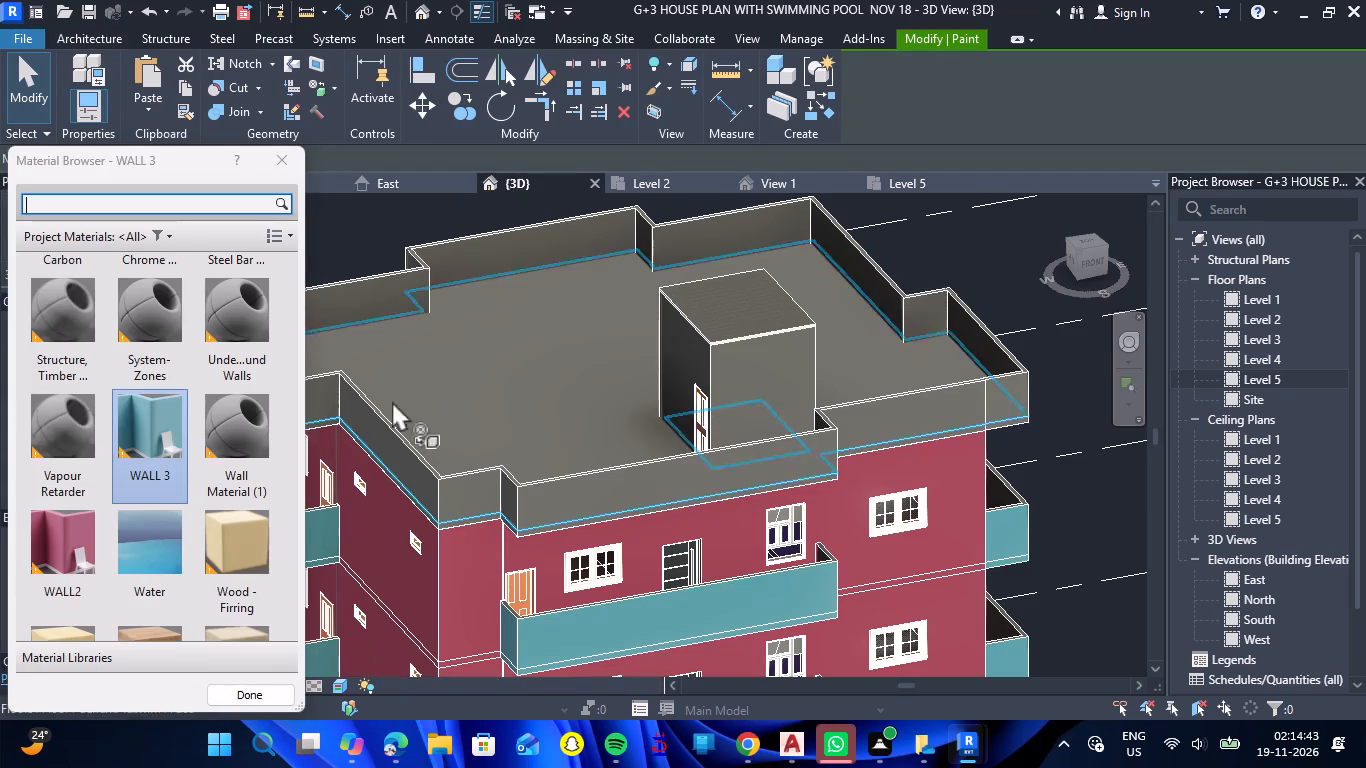
left_click(69, 546)
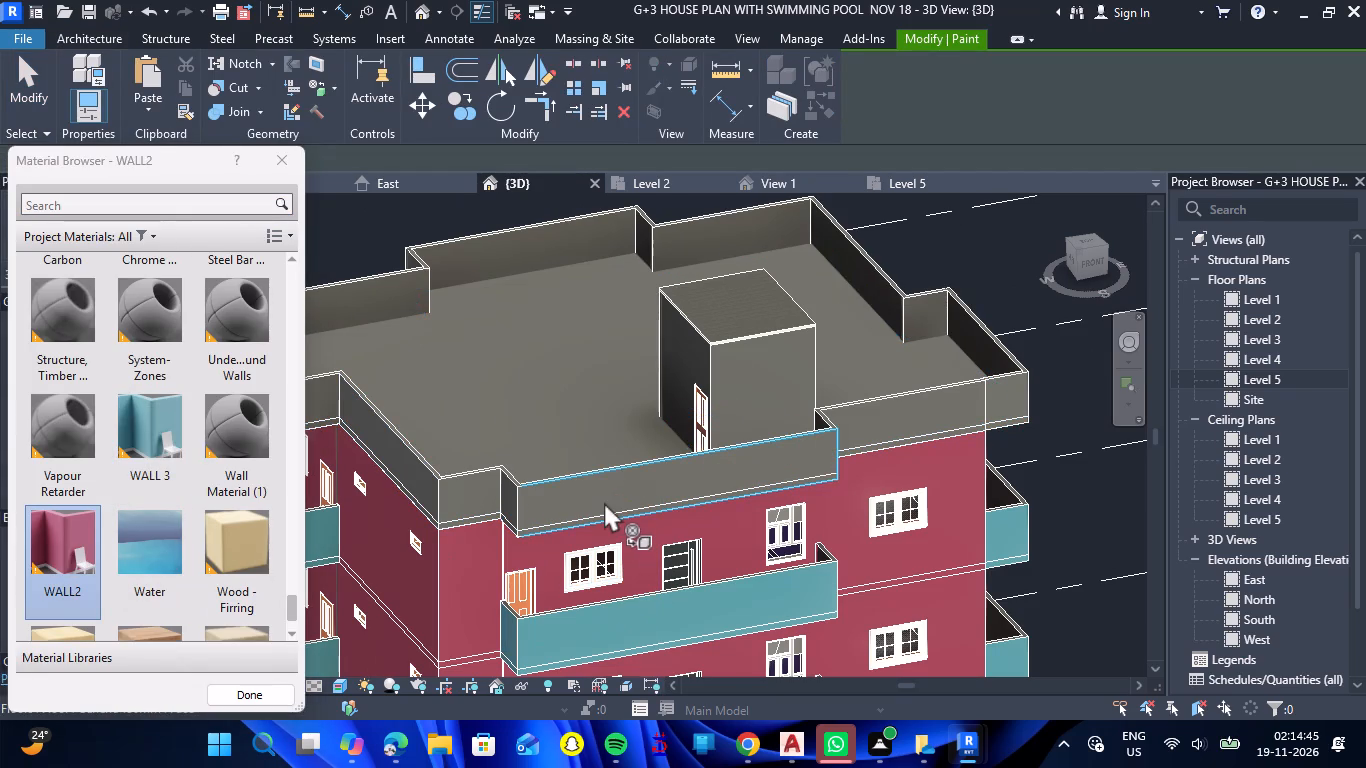
left_click(605, 498)
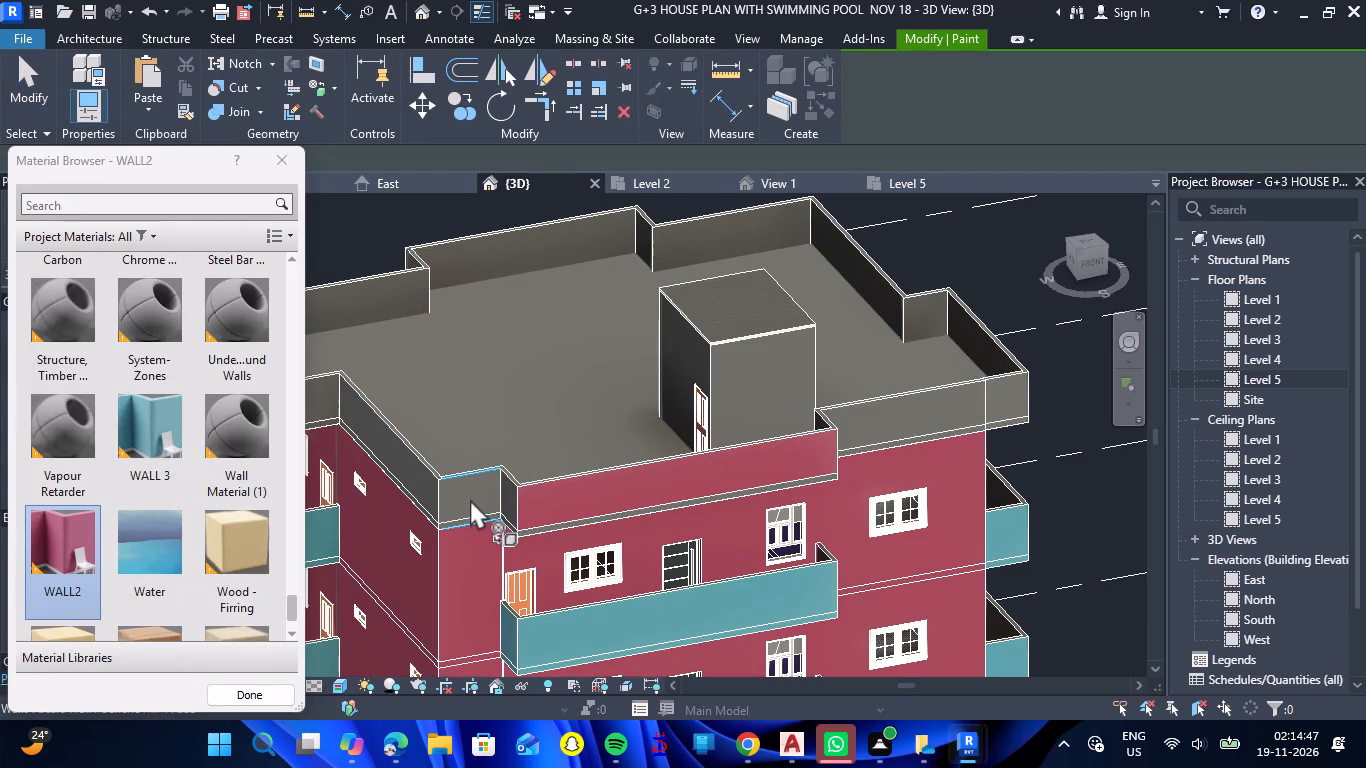
left_click(470, 499)
left_click(420, 484)
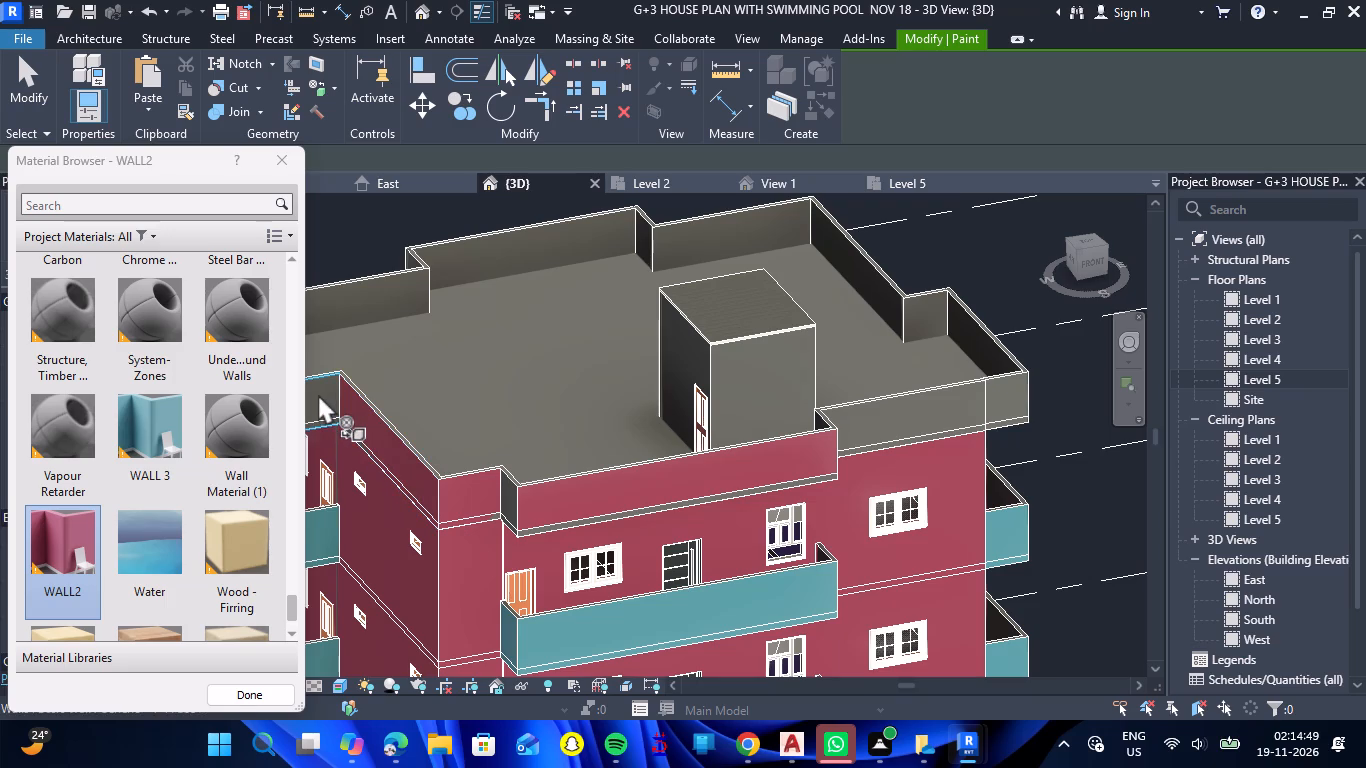
left_click(318, 394)
left_click(873, 419)
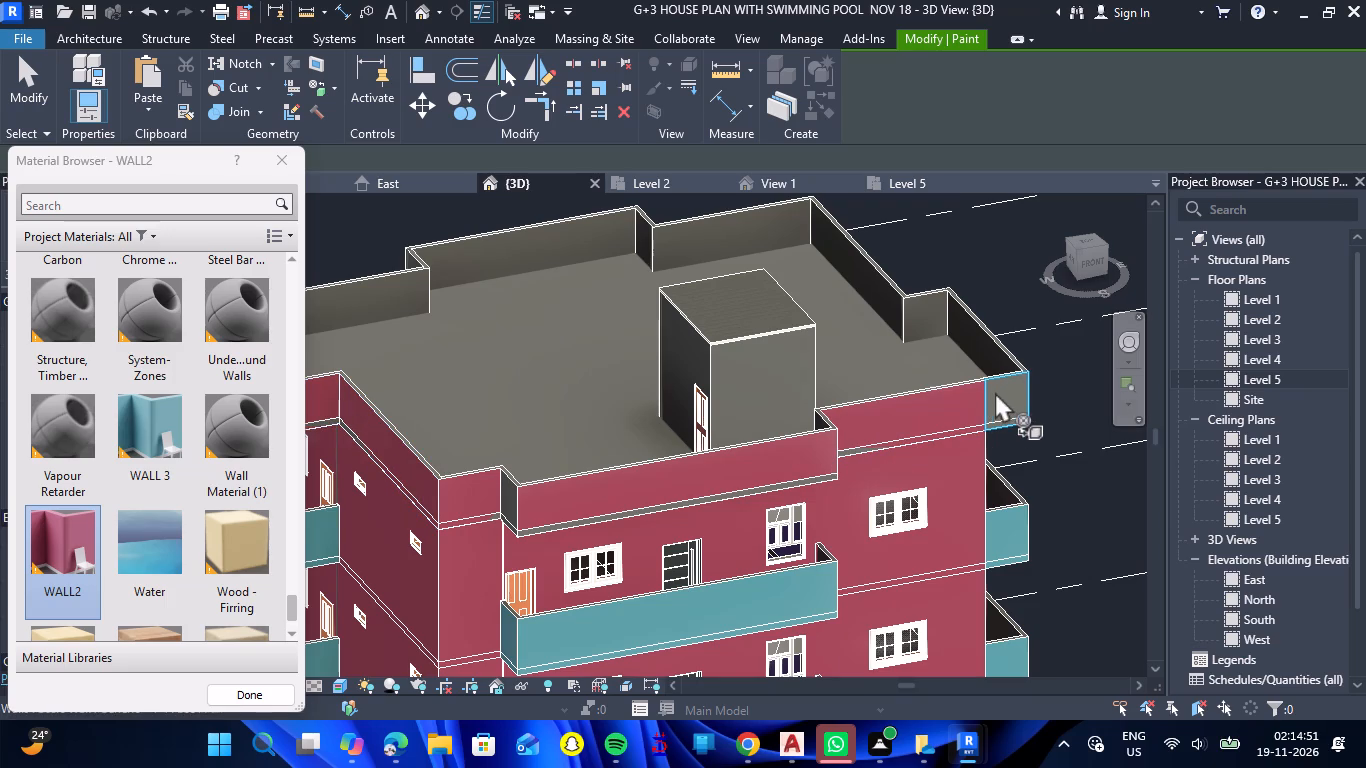
left_click(1001, 387)
Paint the remaining left-side parapet face and the outer back parapet faces of the roof with WALL2.
scroll(1042, 365, "down", 6)
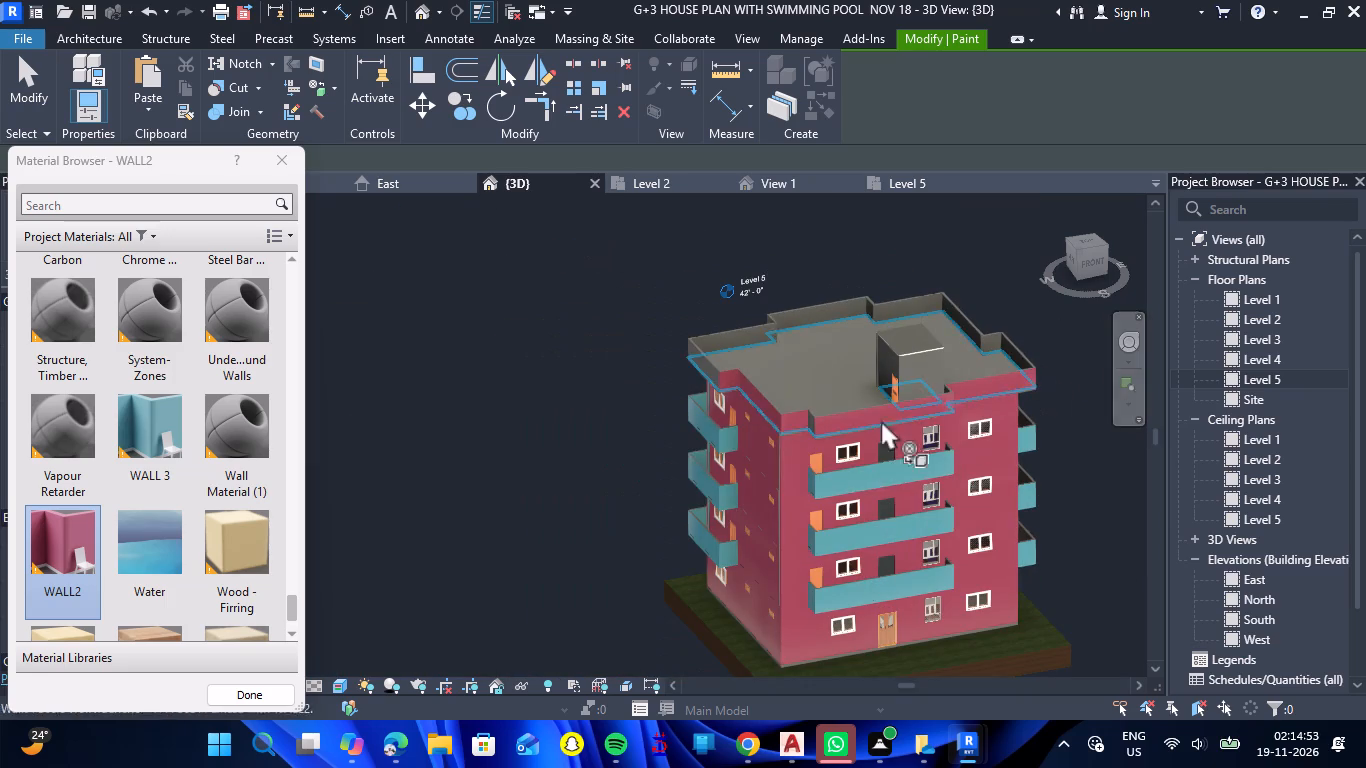
left_click_drag(544, 411, 614, 453)
right_click_drag(544, 411, 614, 453, "shift")
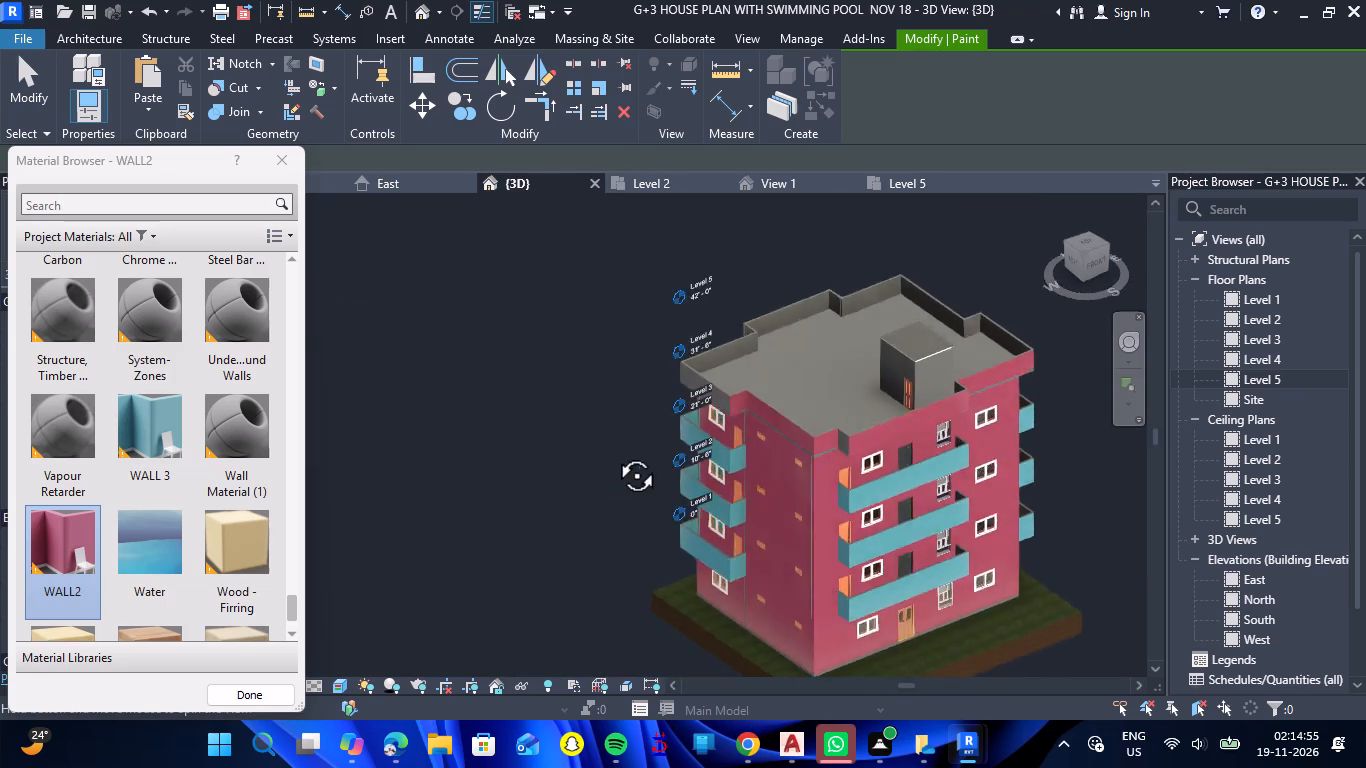
right_click_drag(614, 453, 724, 423, "shift")
left_click_drag(614, 453, 724, 423)
left_click(770, 429)
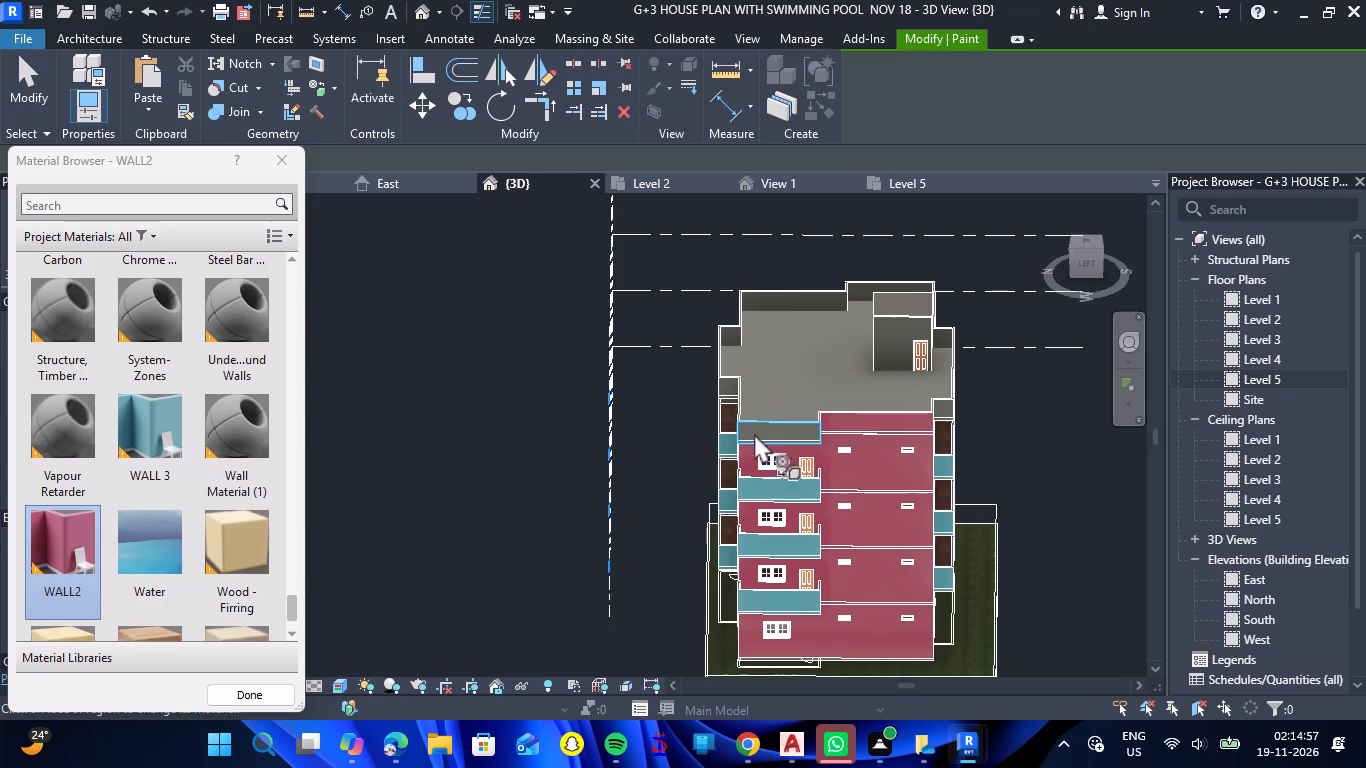
left_click_drag(433, 466, 667, 487)
right_click_drag(433, 466, 667, 487, "shift")
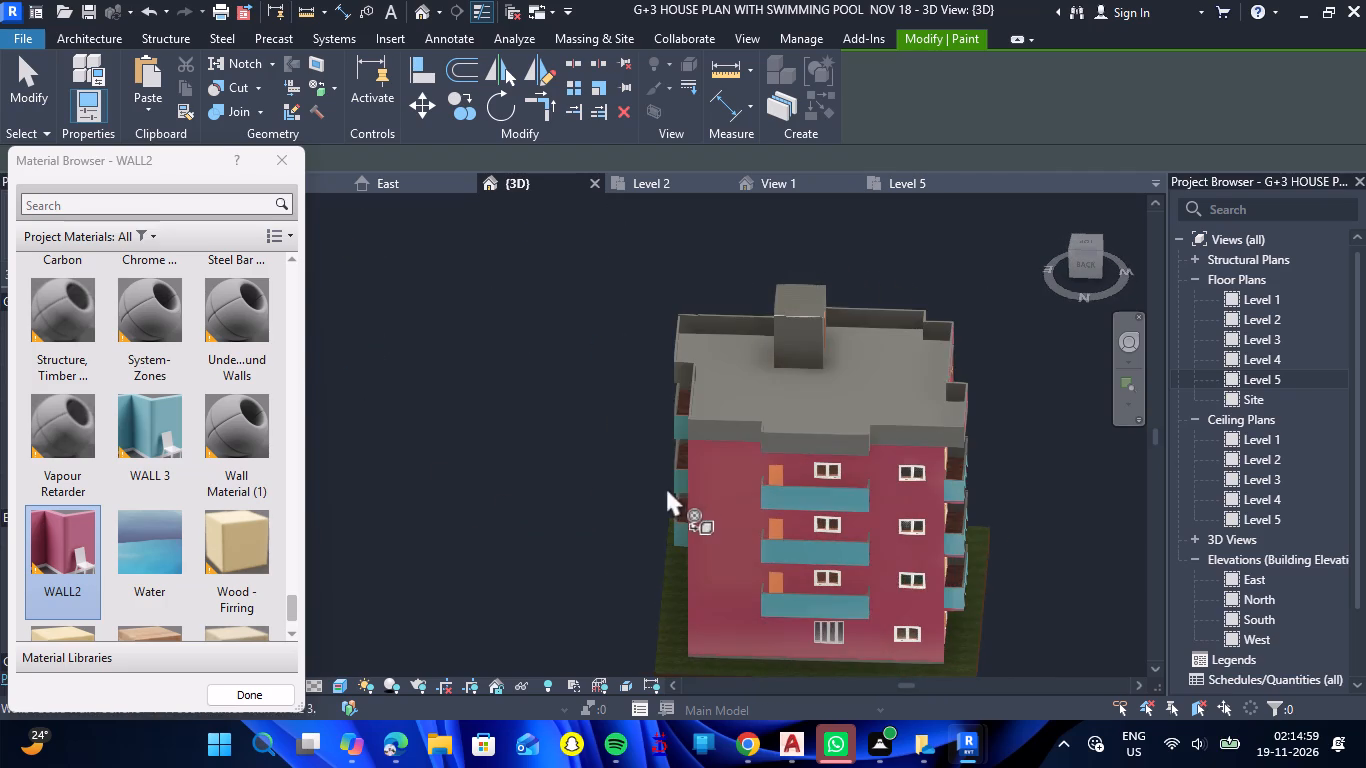
scroll(721, 428, "up", 7)
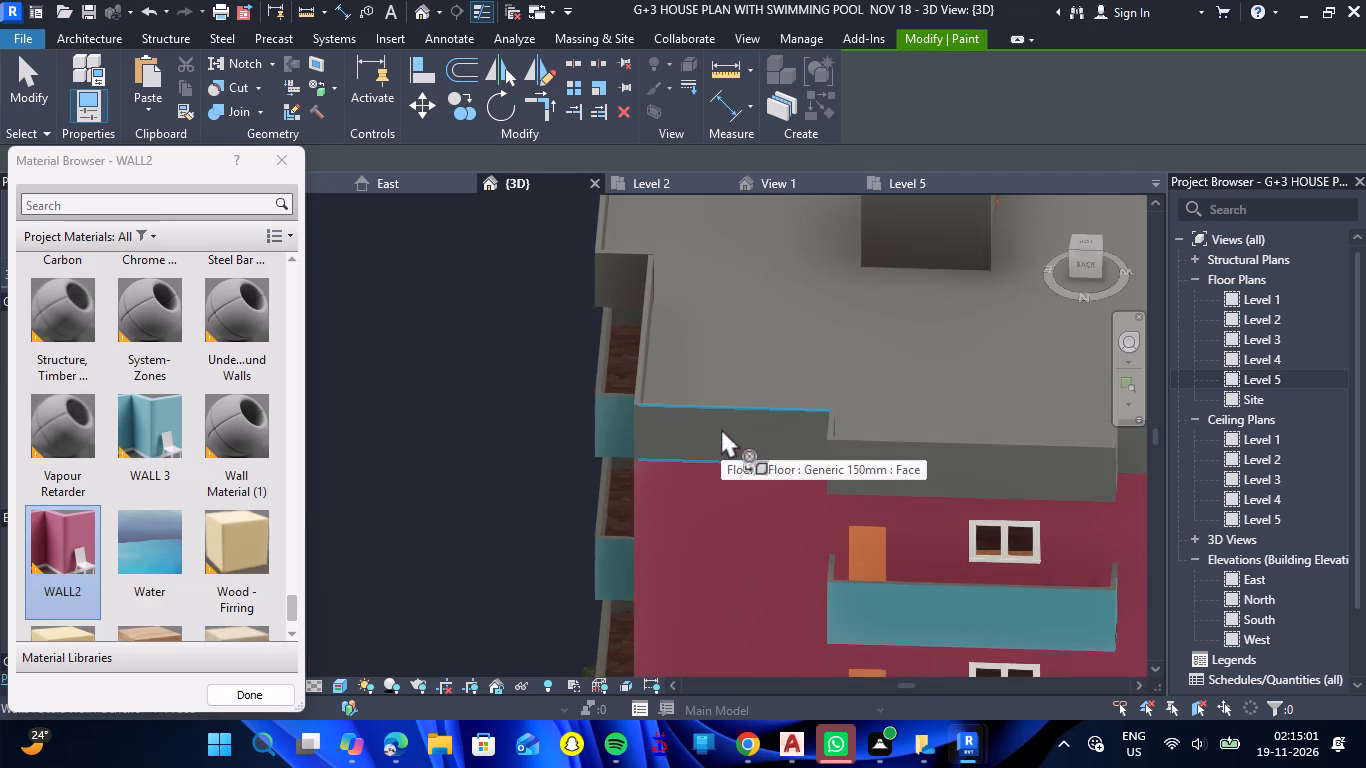
left_click(721, 428)
left_click(937, 460)
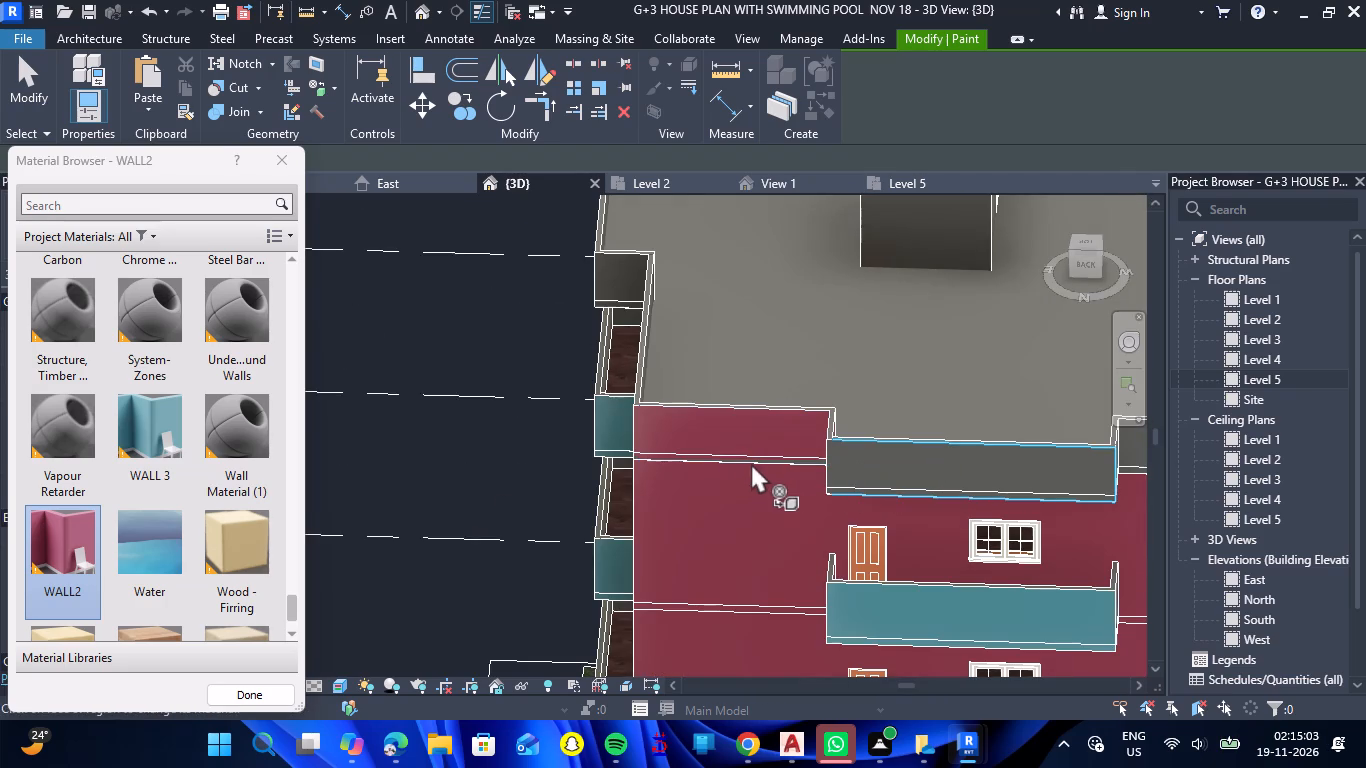
scroll(742, 465, "down", 5)
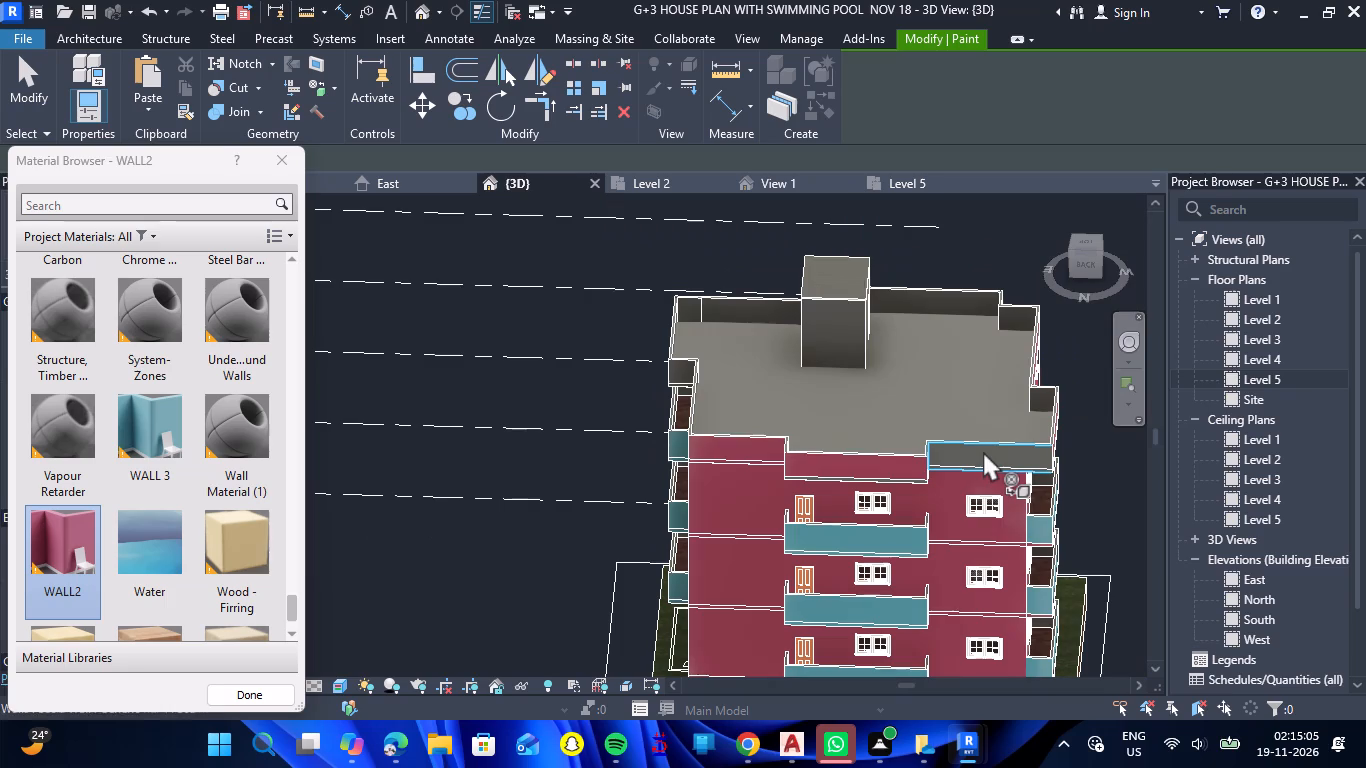
left_click(983, 451)
Paint the roof parapet's outer faces on the right facade and the short return faces near that corner with WALL2.
left_click_drag(493, 539, 547, 549)
right_click_drag(493, 539, 547, 549, "shift")
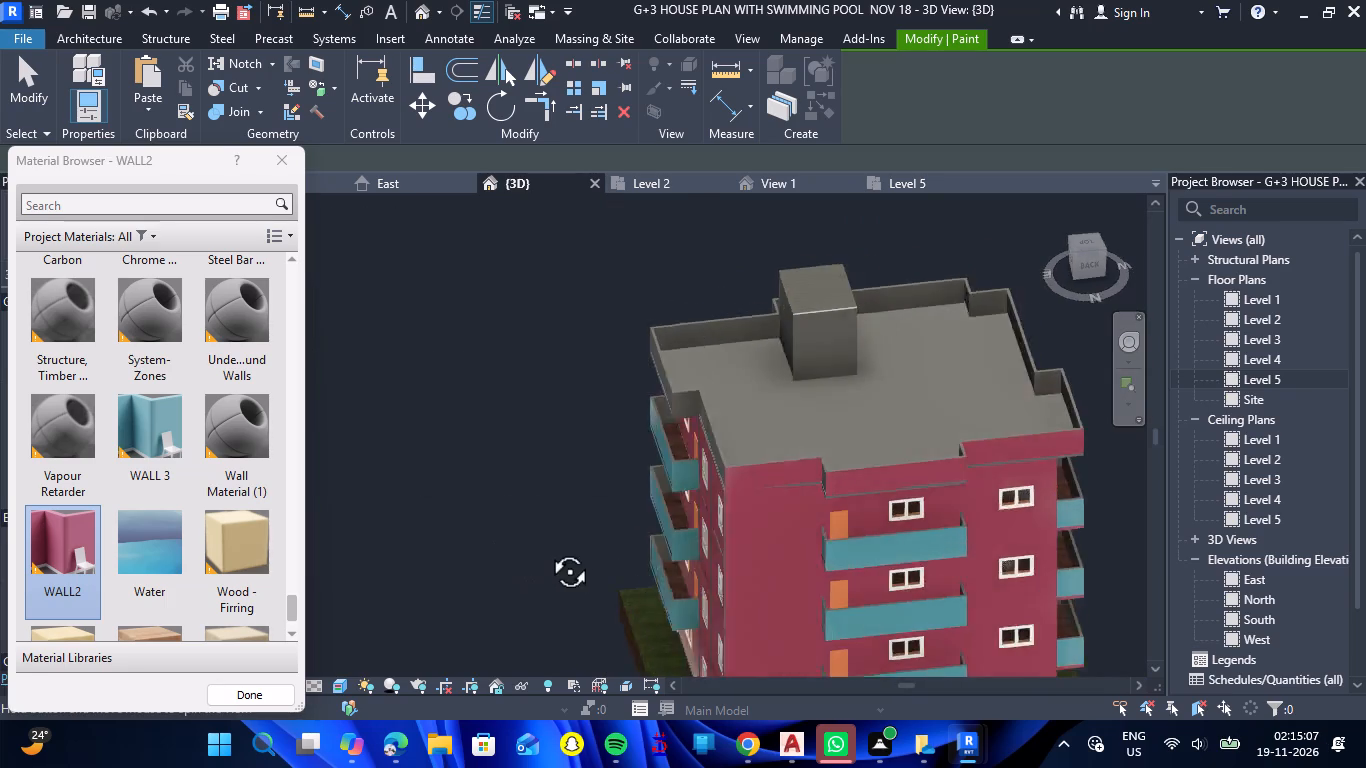
left_click_drag(547, 549, 642, 542)
right_click_drag(547, 549, 643, 542, "shift")
scroll(973, 470, "up", 5)
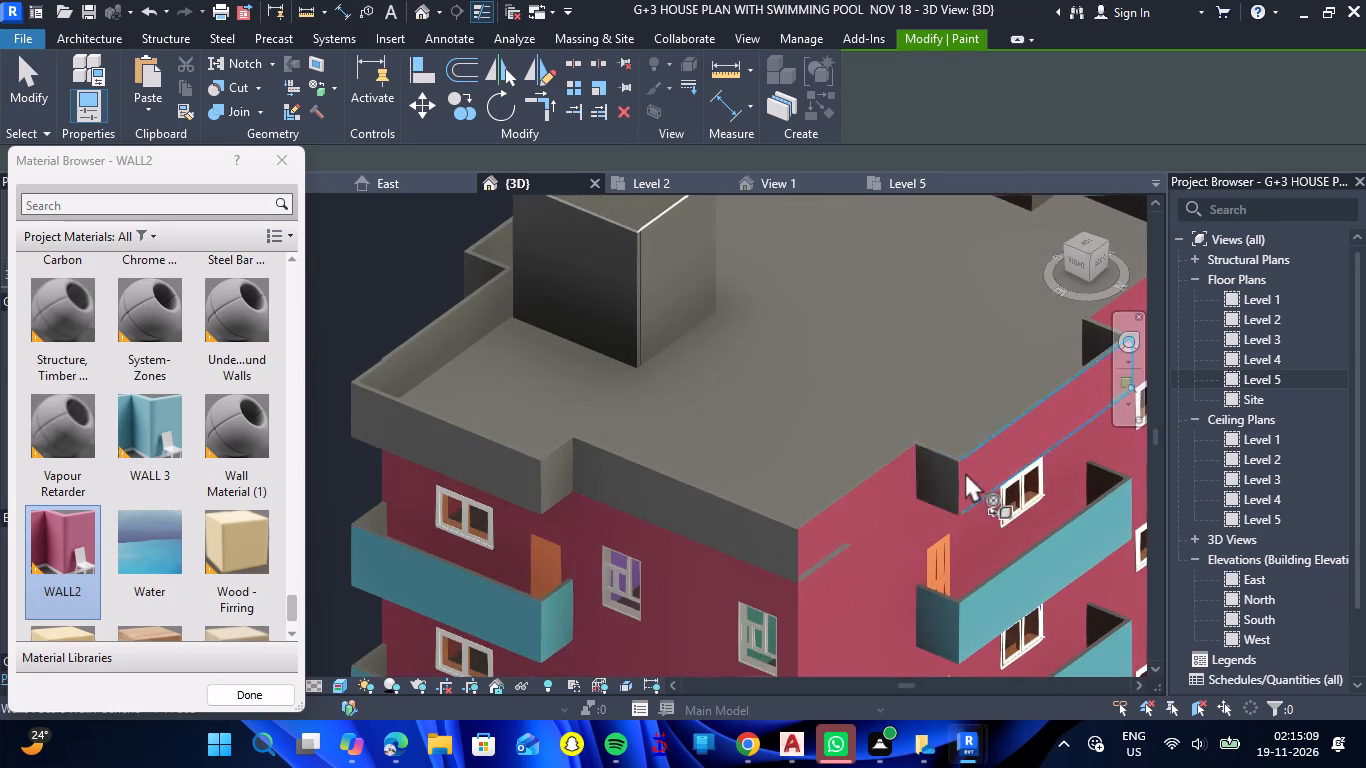
left_click(940, 476)
left_click(730, 523)
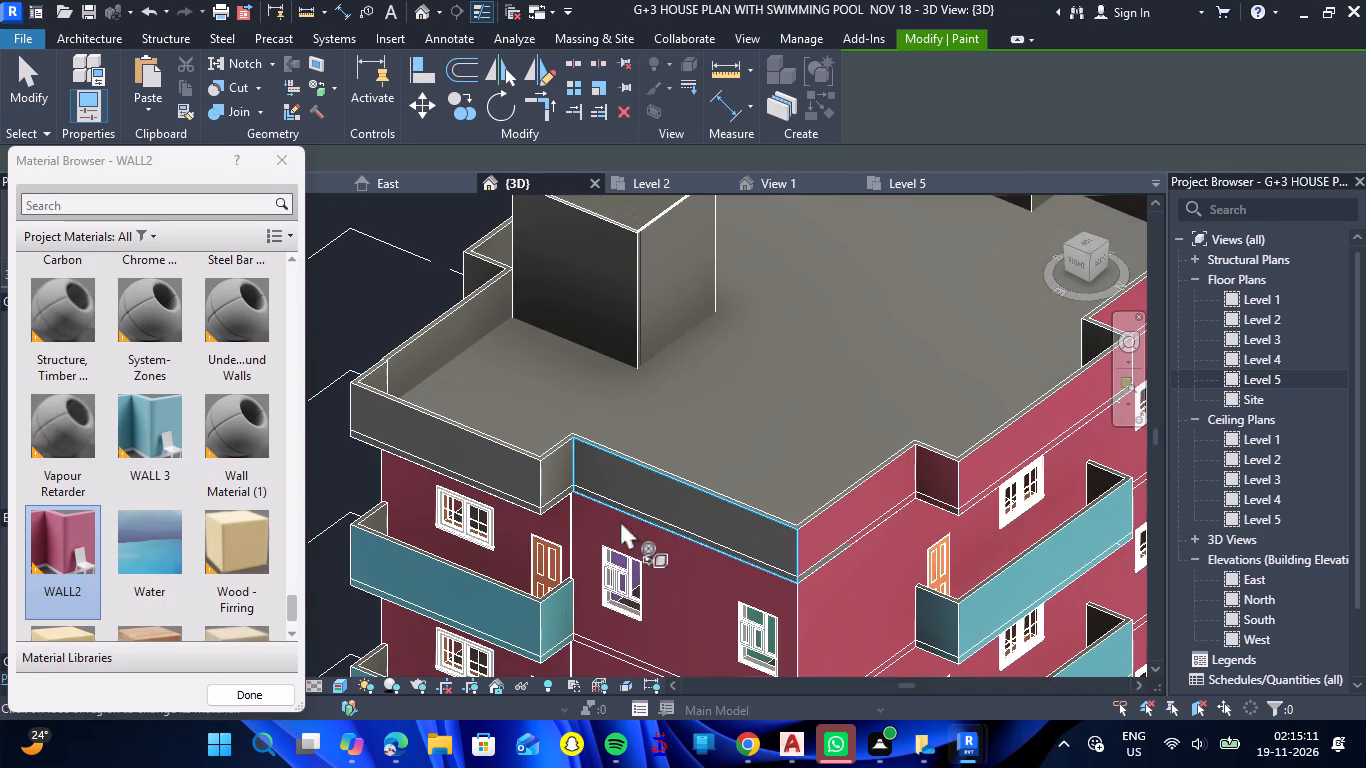
left_click(467, 461)
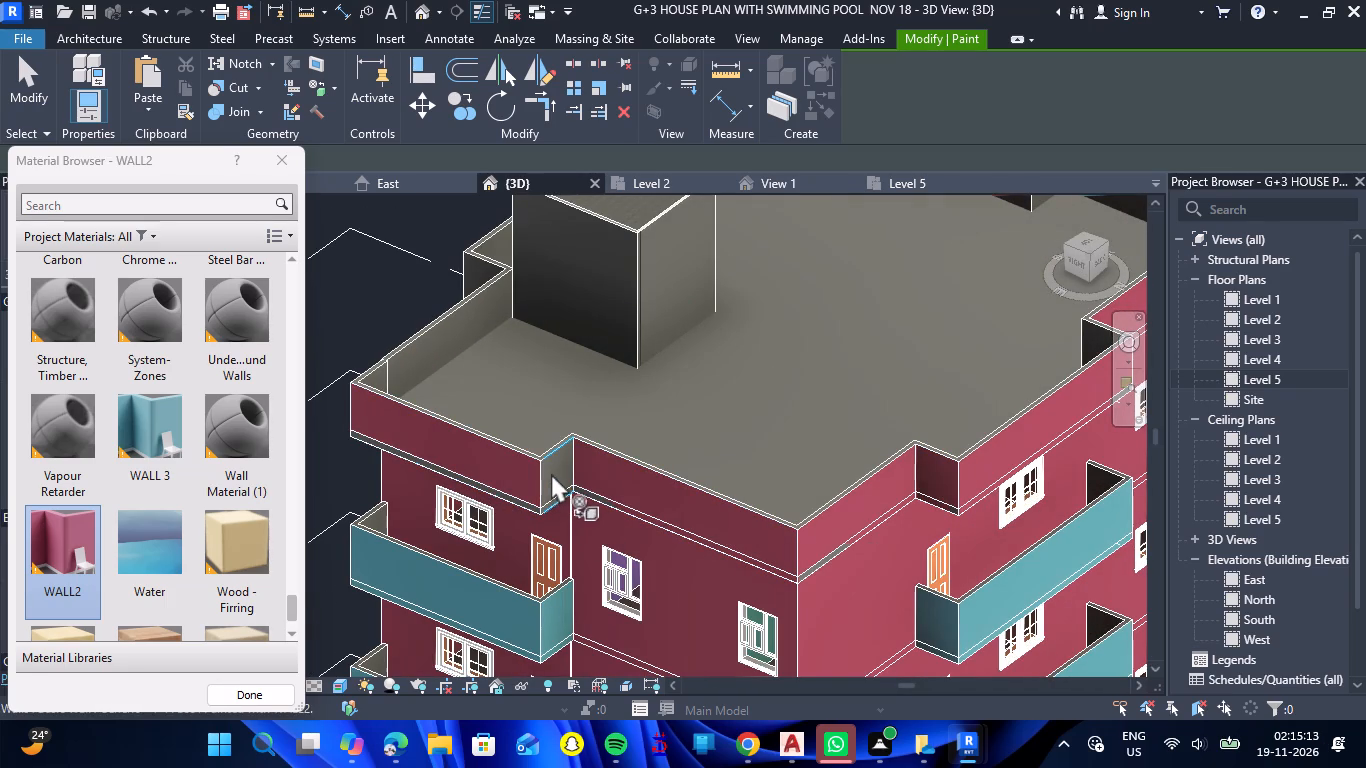
left_click(553, 471)
Find the "Concrete, Cast-in-..." material by searching CON and paint the roof slab's top surface with it.
left_click(162, 206)
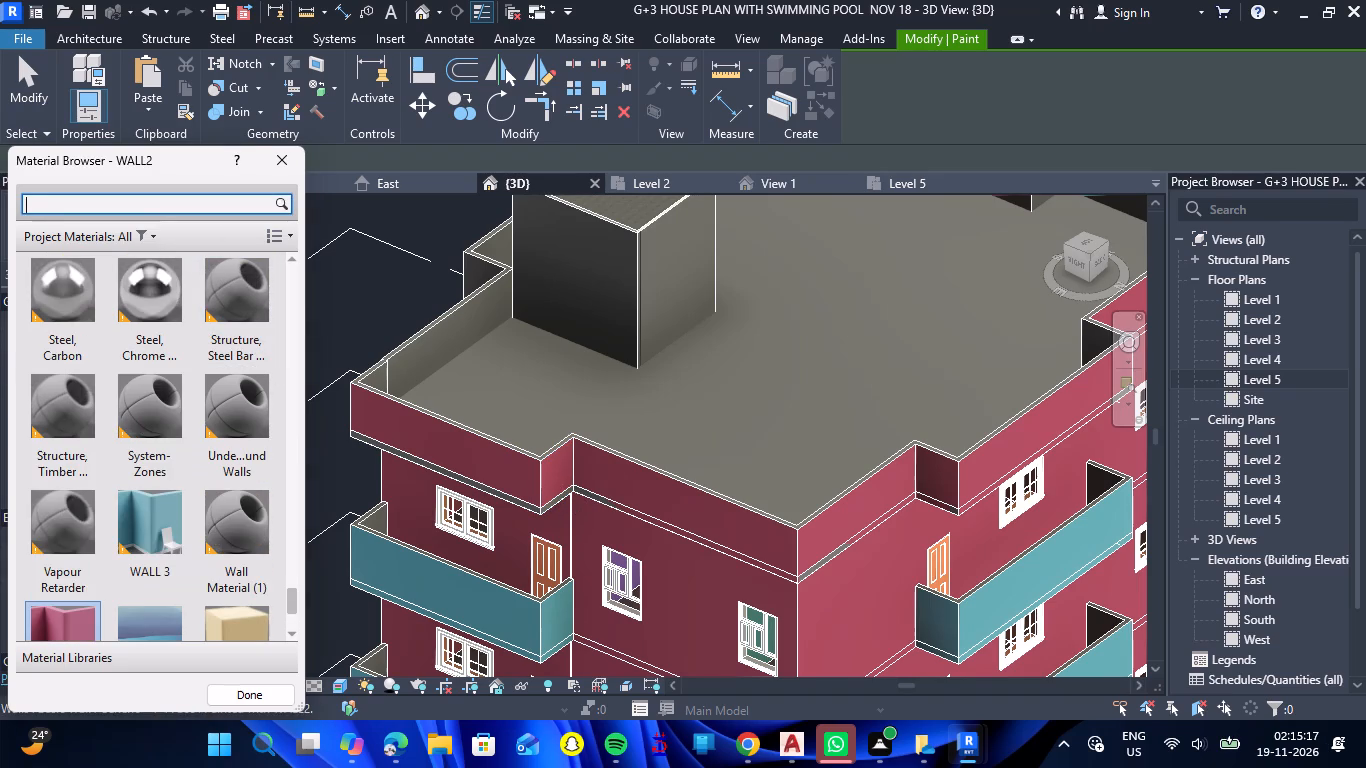
type("CON")
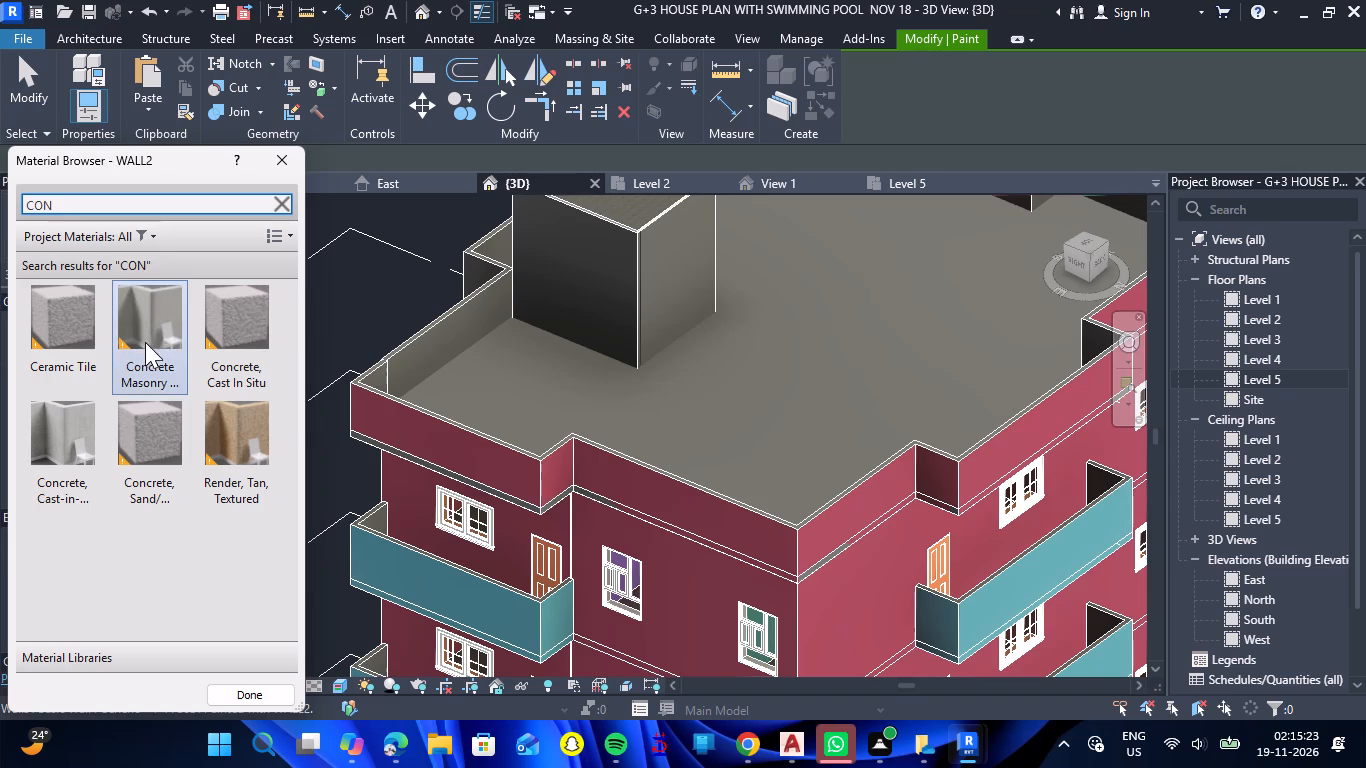
left_click(69, 447)
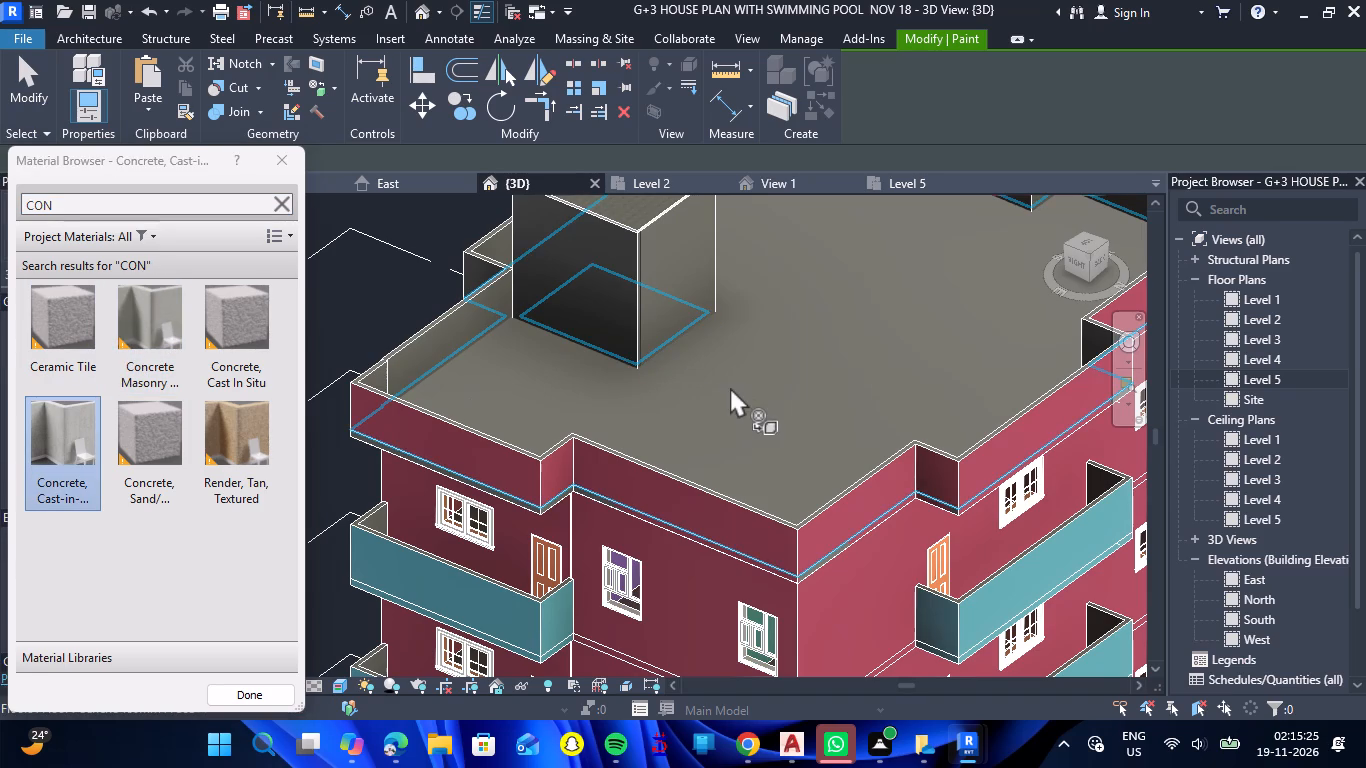
left_click(731, 387)
scroll(731, 387, "down", 4)
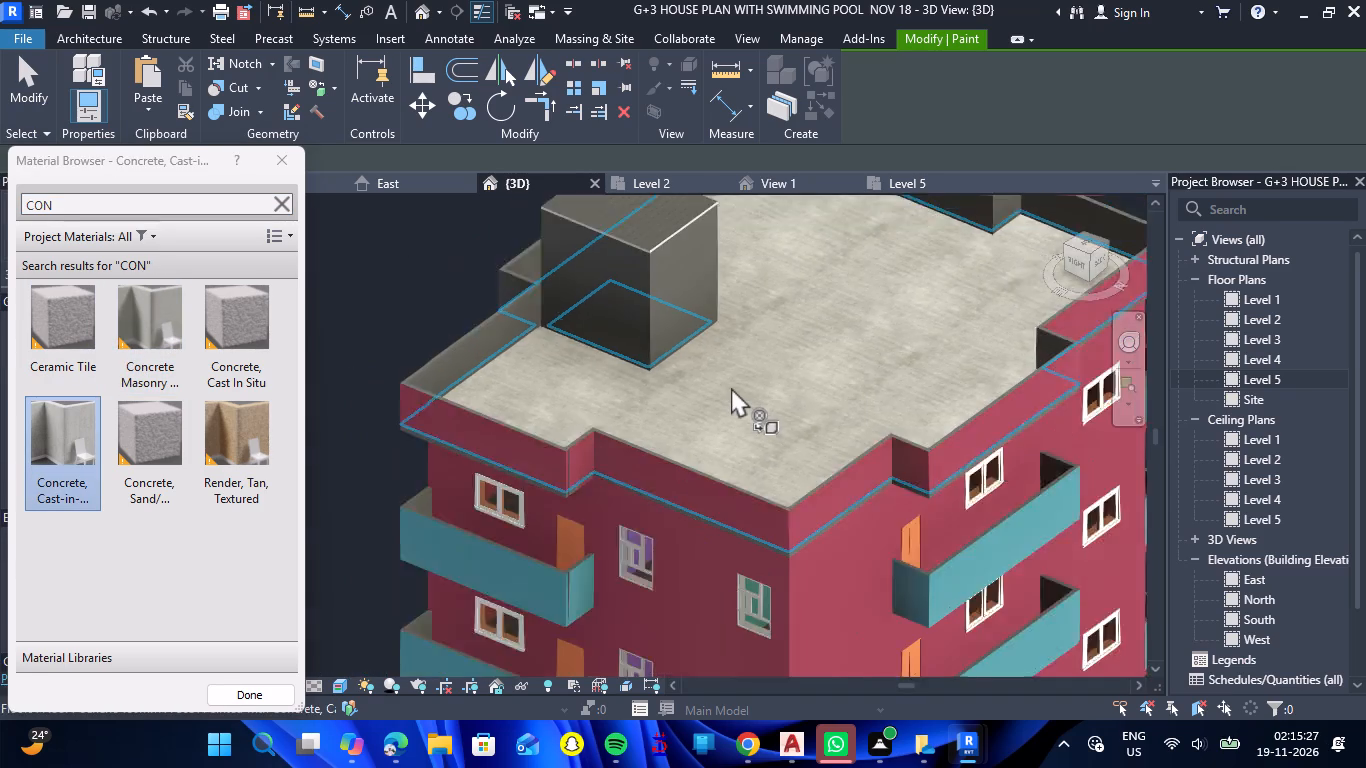
scroll(734, 386, "down", 5)
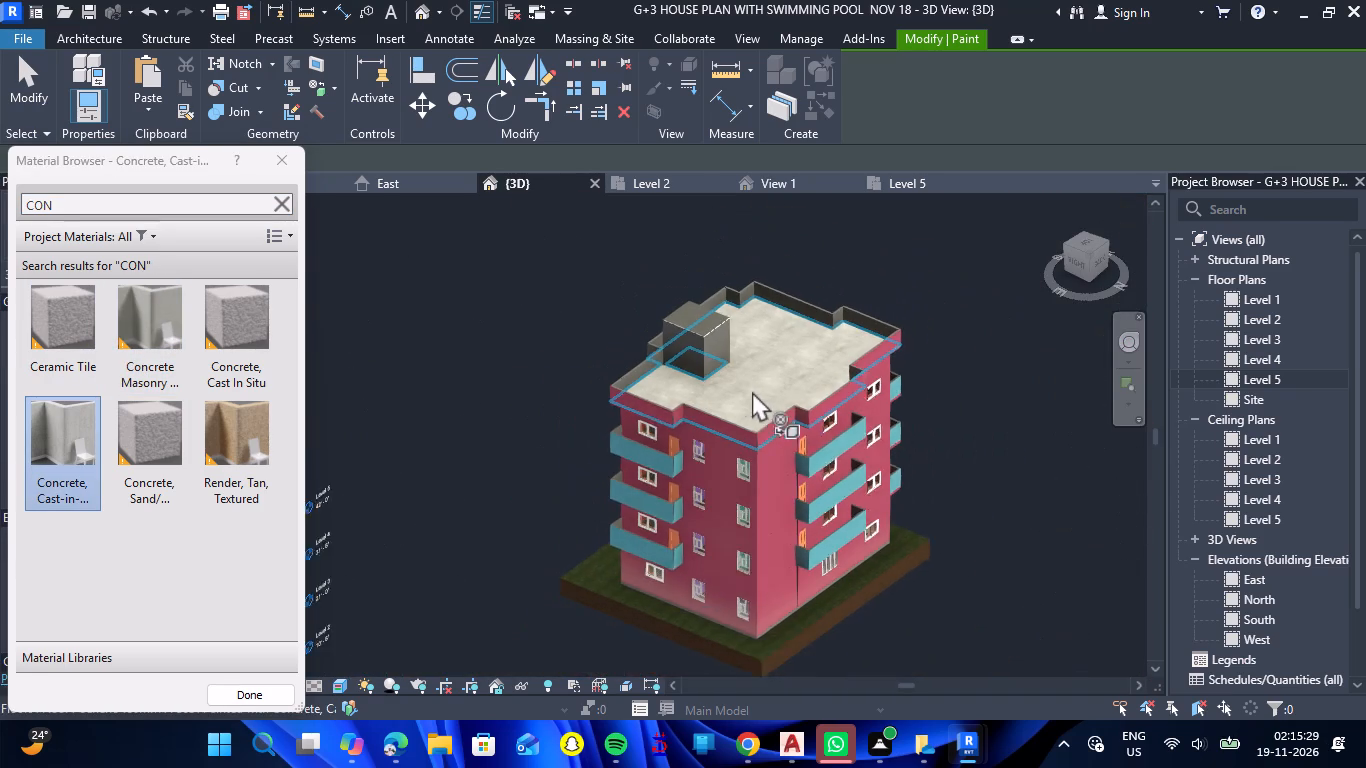
Search WALL in the materials, pick WALL2 and paint the outer parapet faces of the right facade's uppermost balcony.
scroll(855, 559, "up", 6)
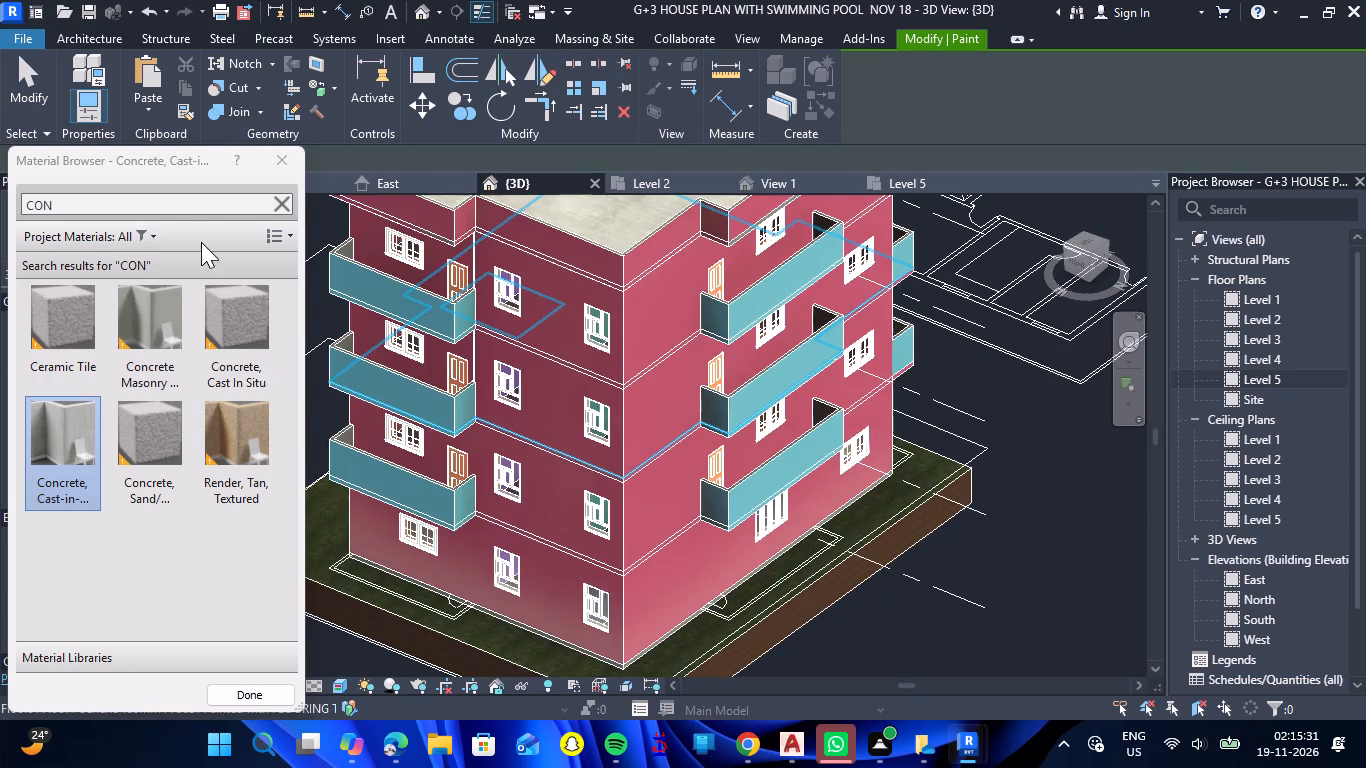
left_click(206, 209)
type("WALL")
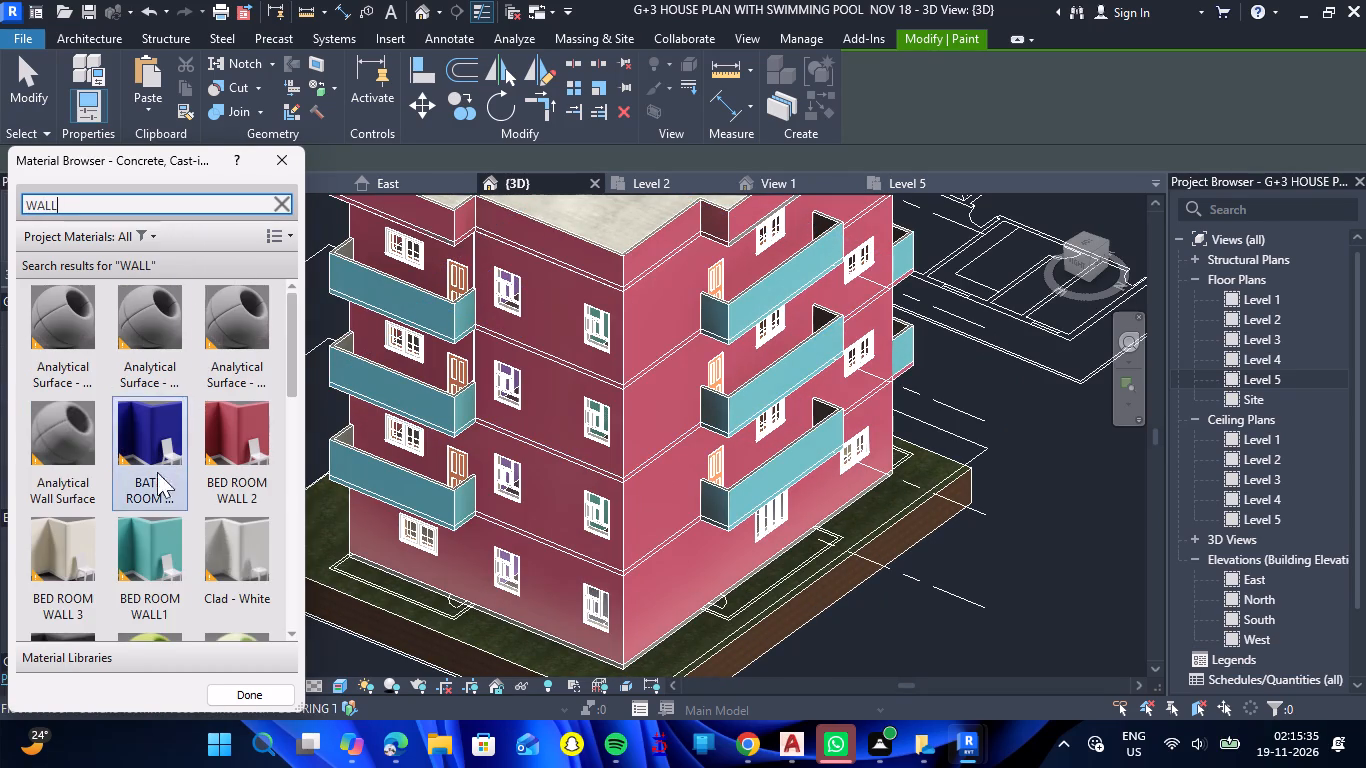
scroll(155, 514, "down", 4)
left_click(60, 573)
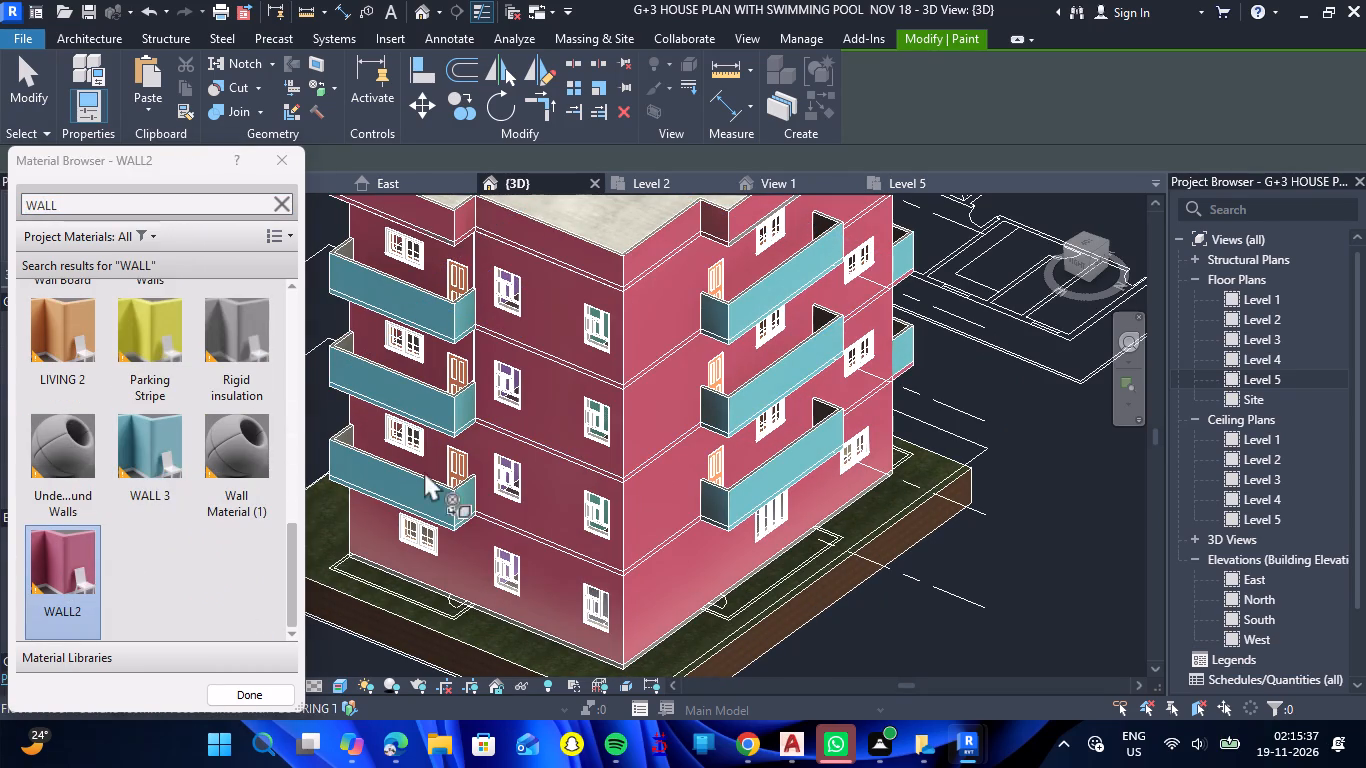
scroll(405, 503, "up", 4)
scroll(405, 503, "down", 4)
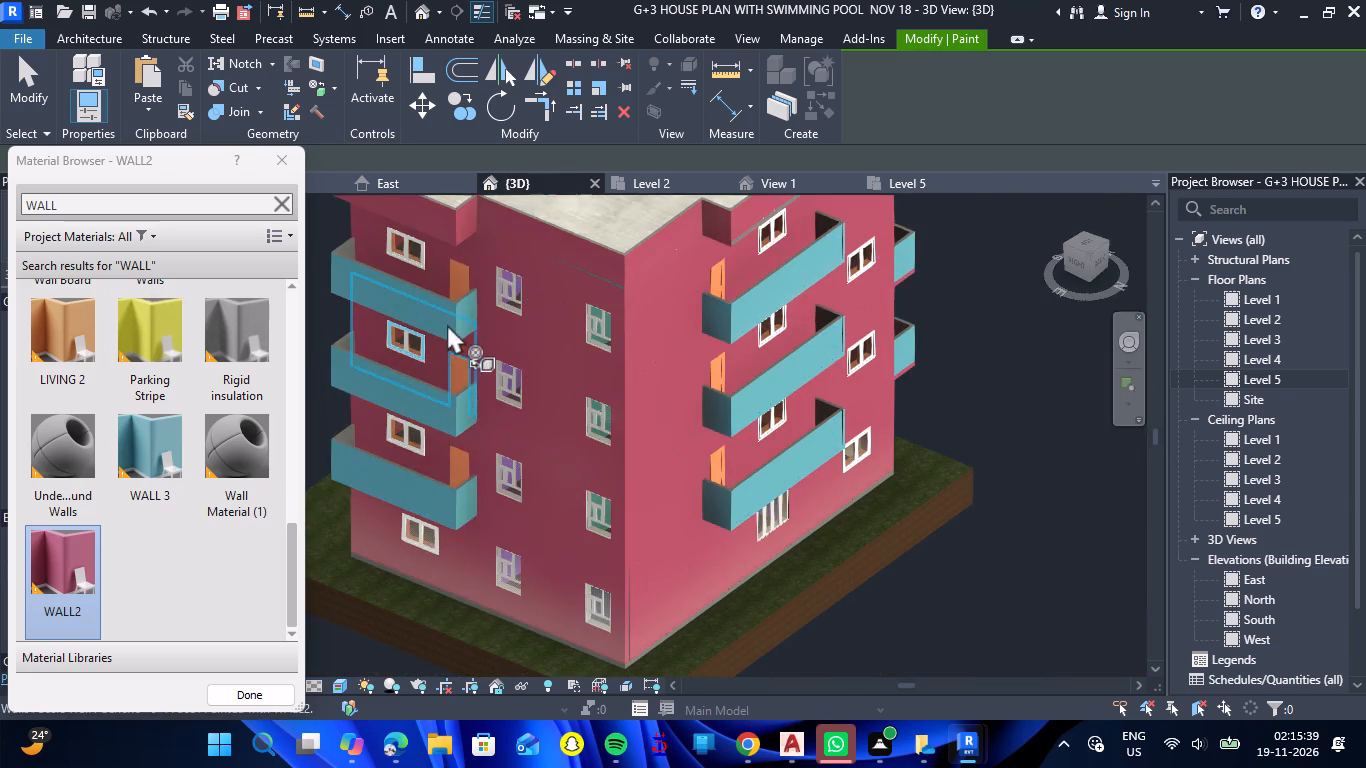
scroll(455, 303, "up", 10)
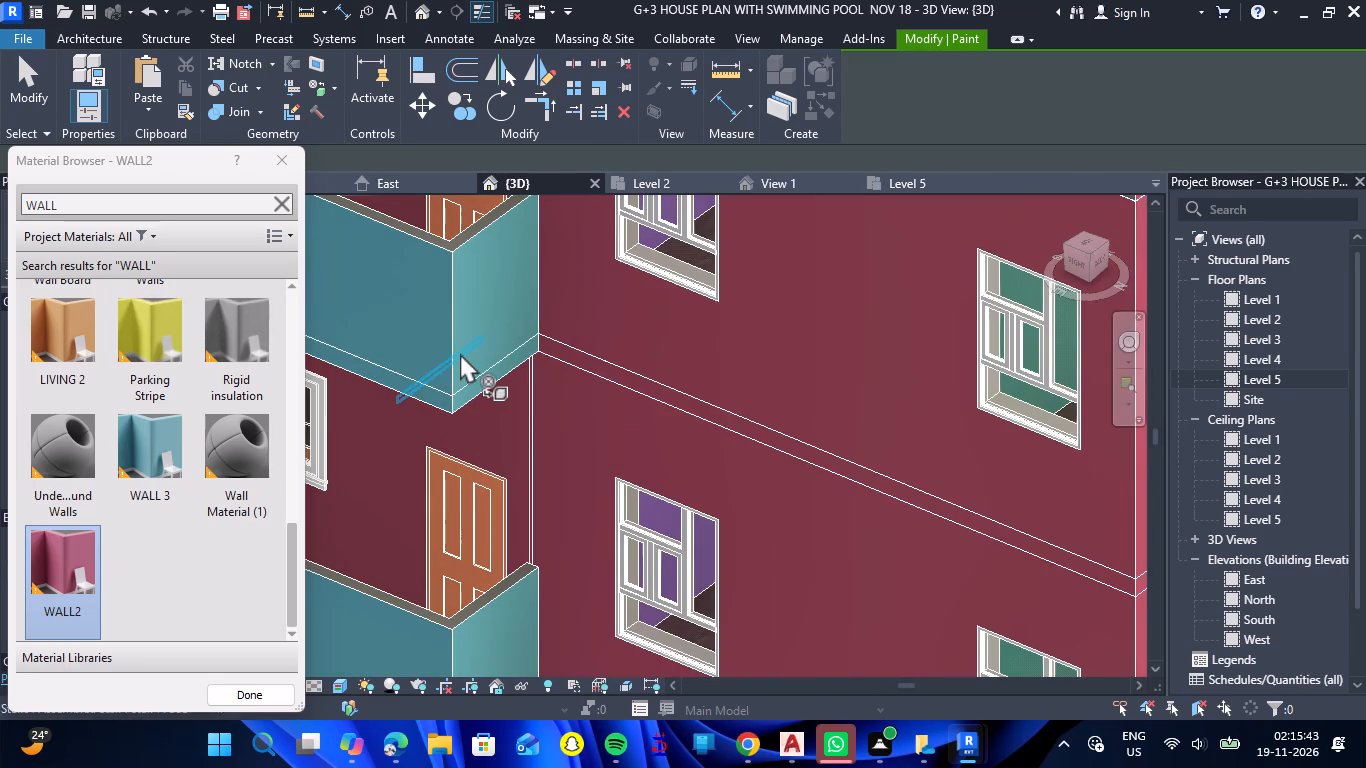
left_click(459, 353)
left_click(461, 348)
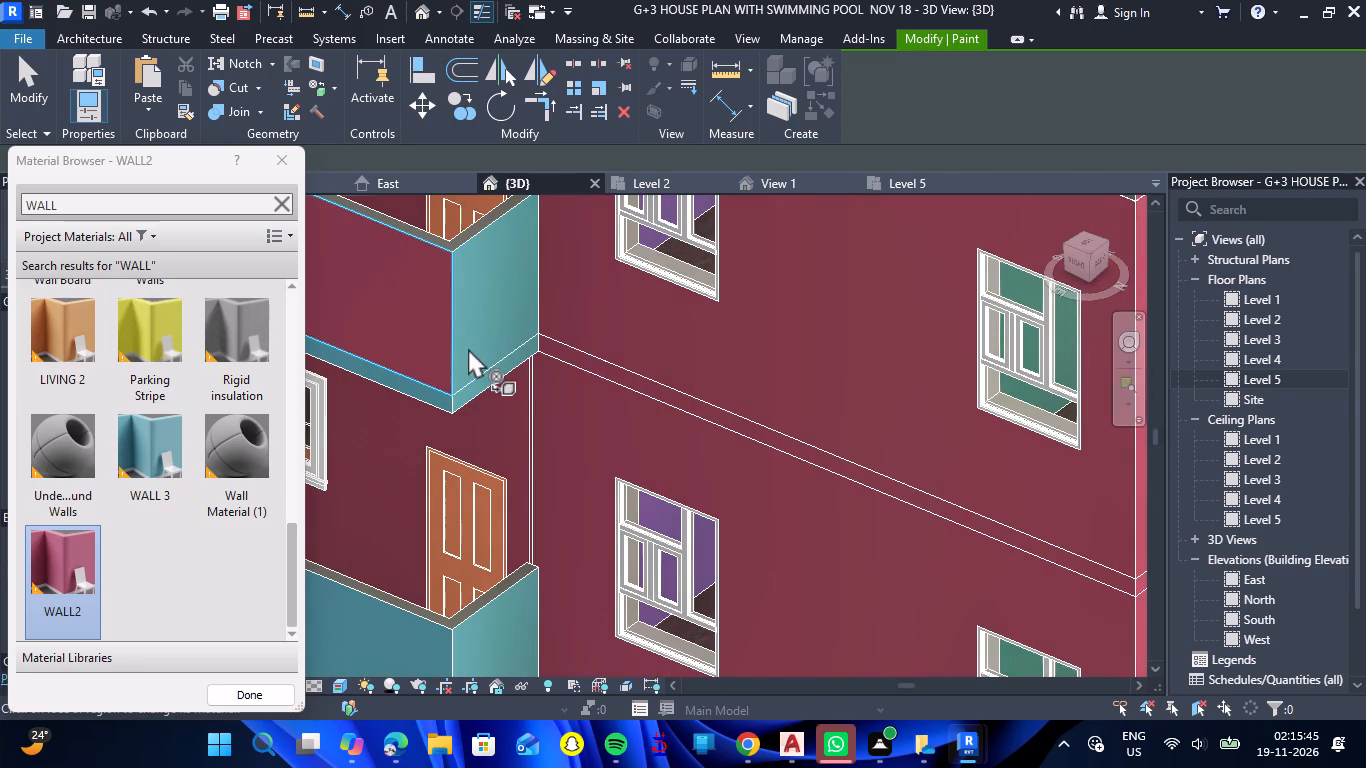
left_click(481, 340)
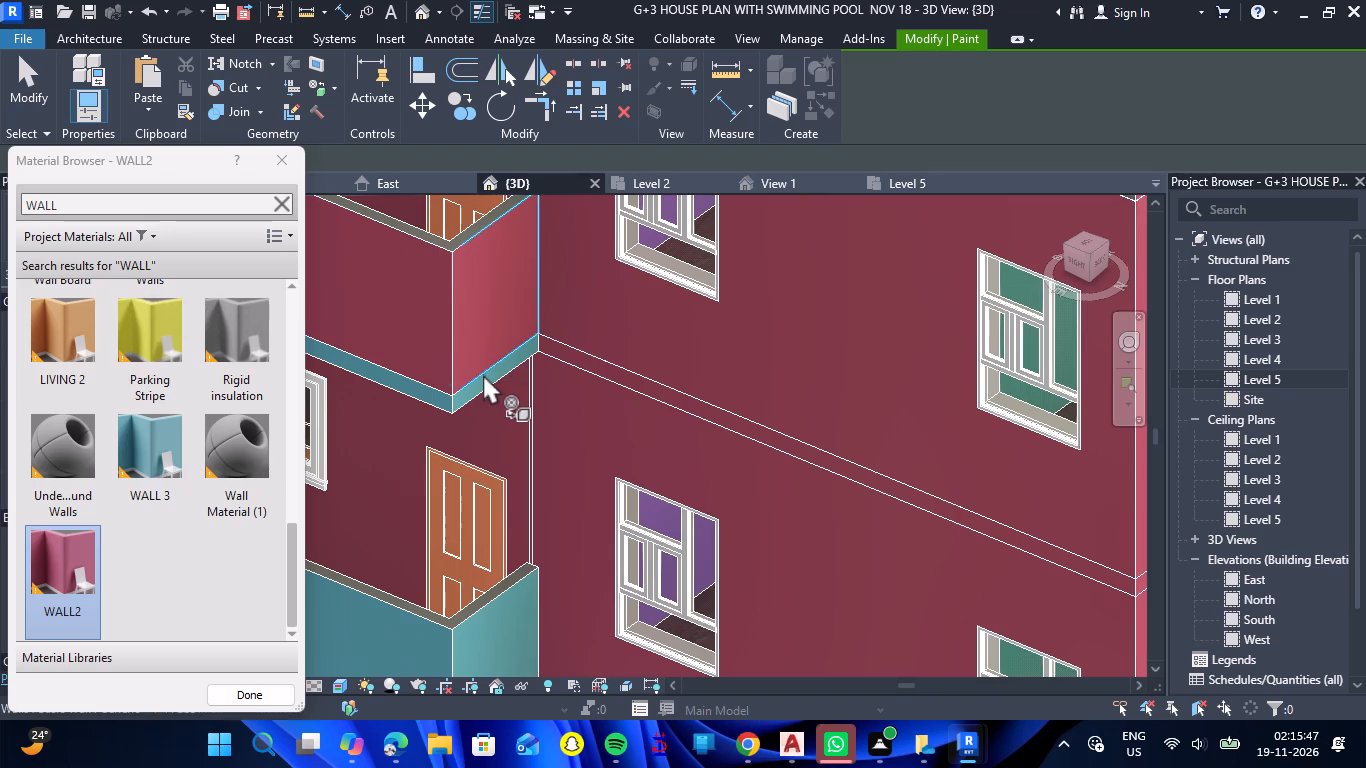
Paint both exposed slab edge faces beneath that uppermost balcony's parapet with WALL2.
left_click(482, 382)
scroll(465, 399, "up", 7)
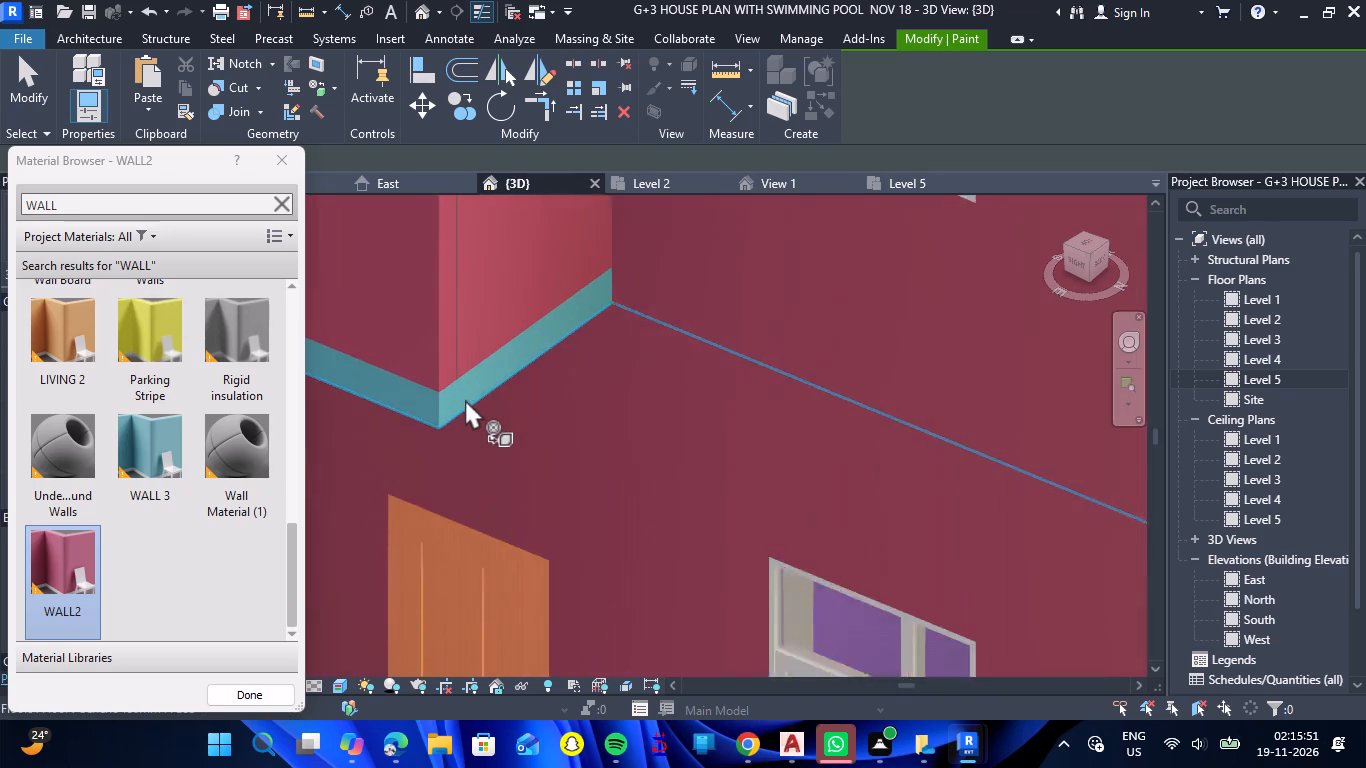
left_click(460, 403)
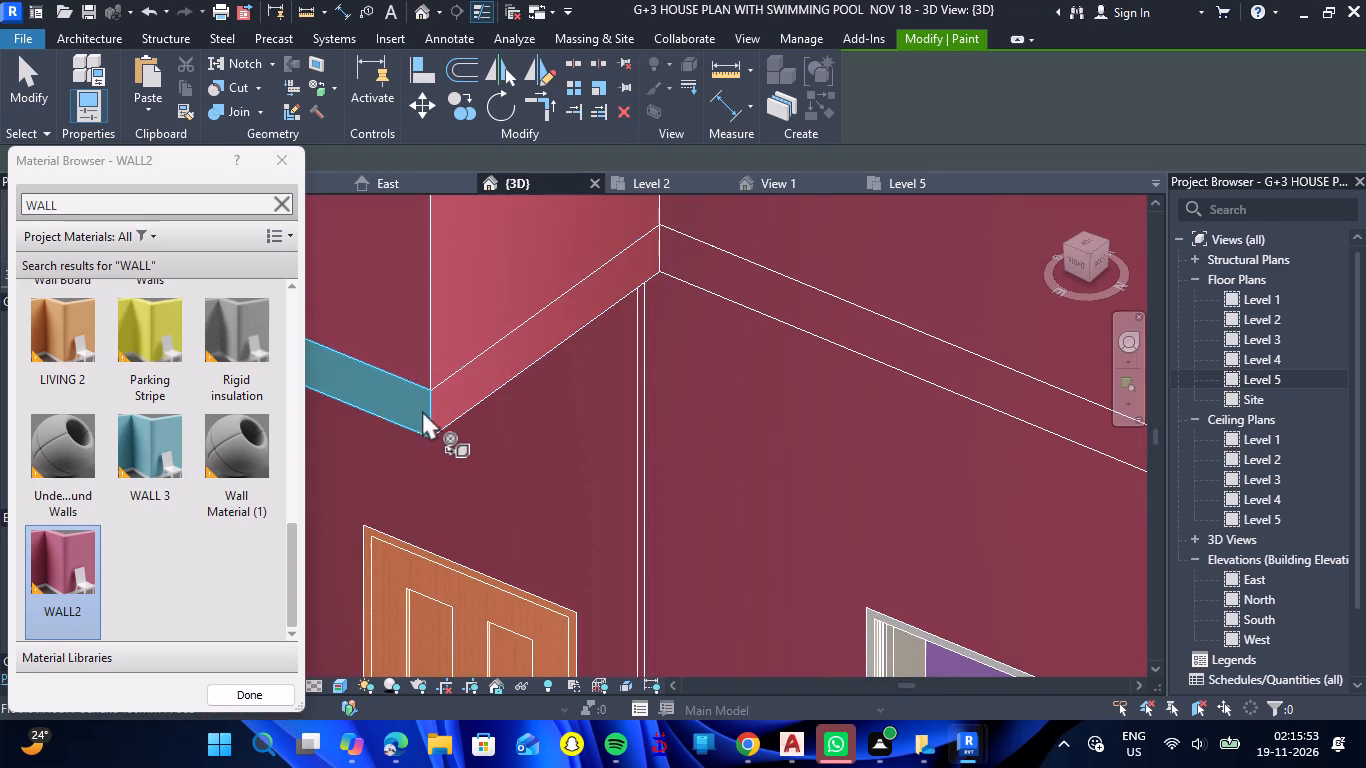
scroll(421, 406, "up", 7)
left_click(421, 406)
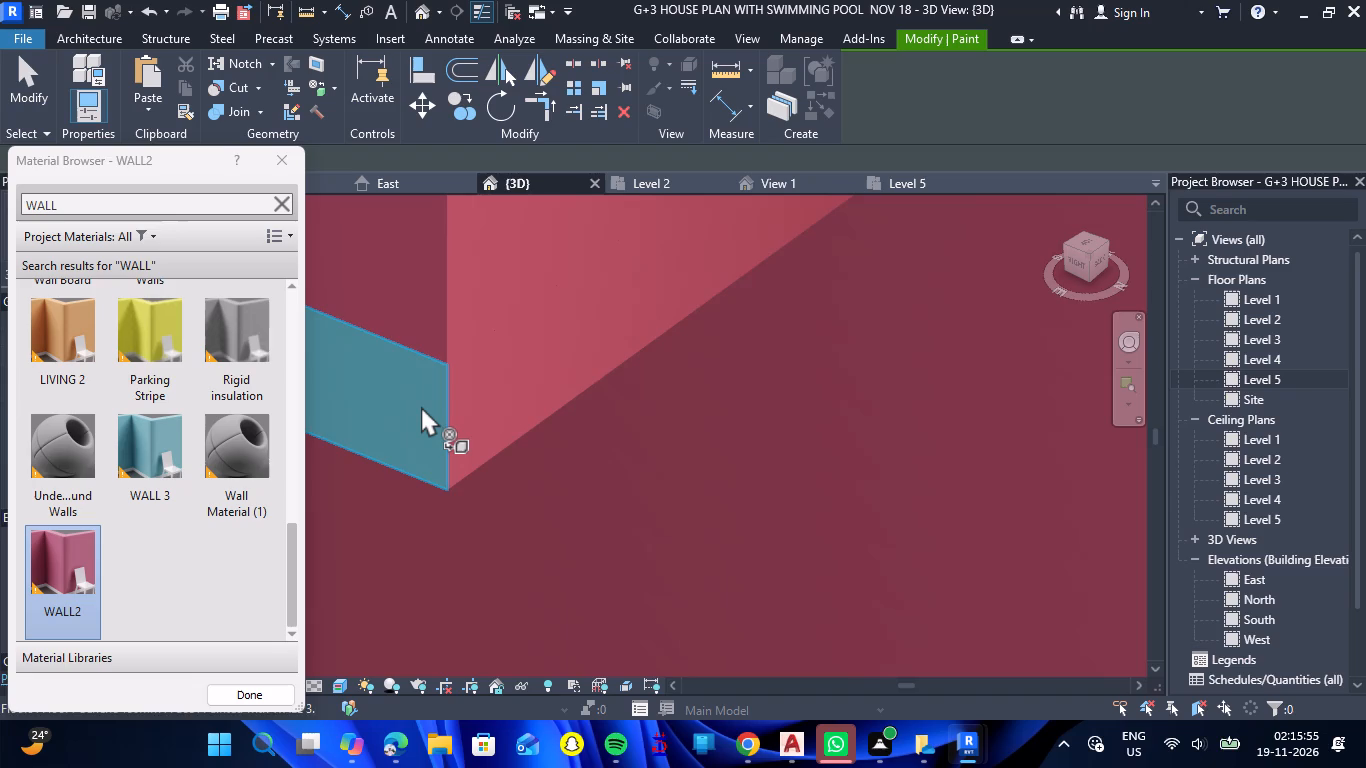
scroll(438, 412, "down", 7)
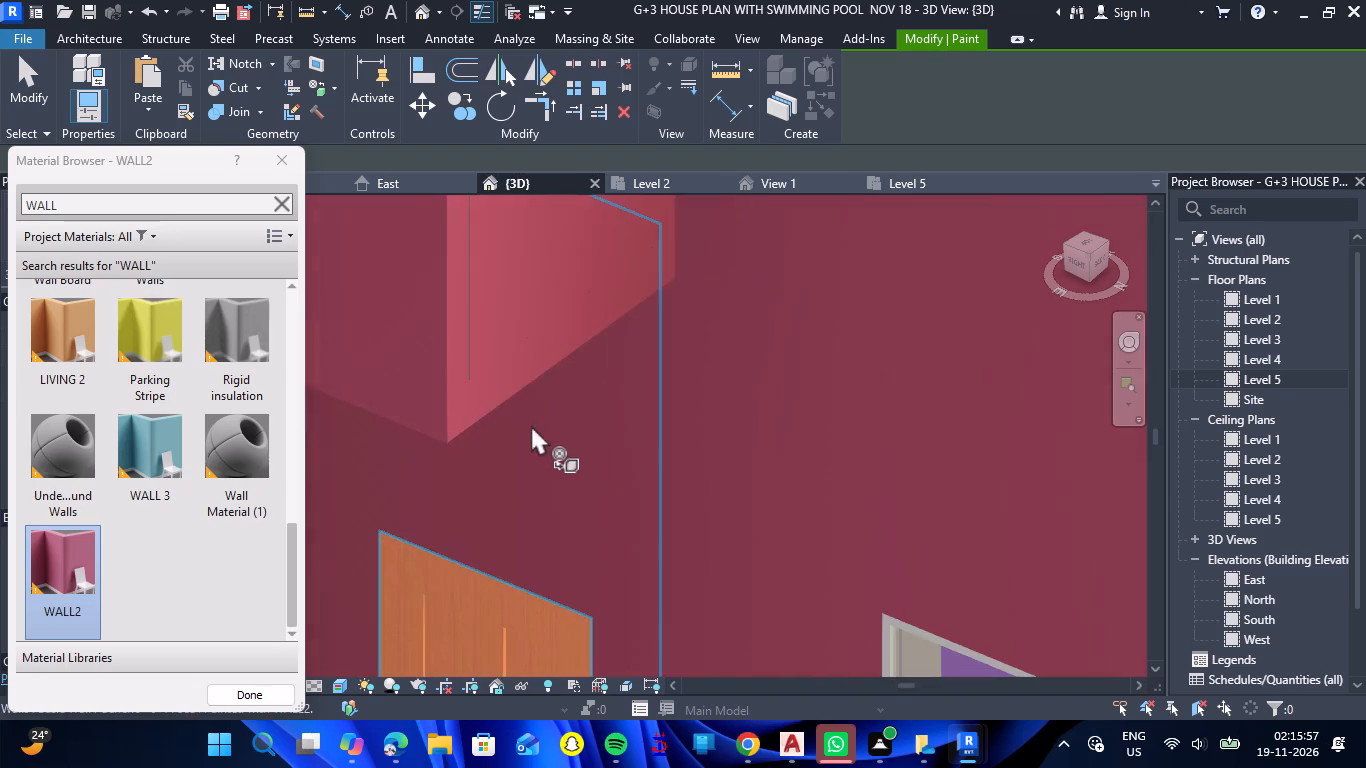
scroll(538, 420, "down", 7)
scroll(636, 416, "down", 12)
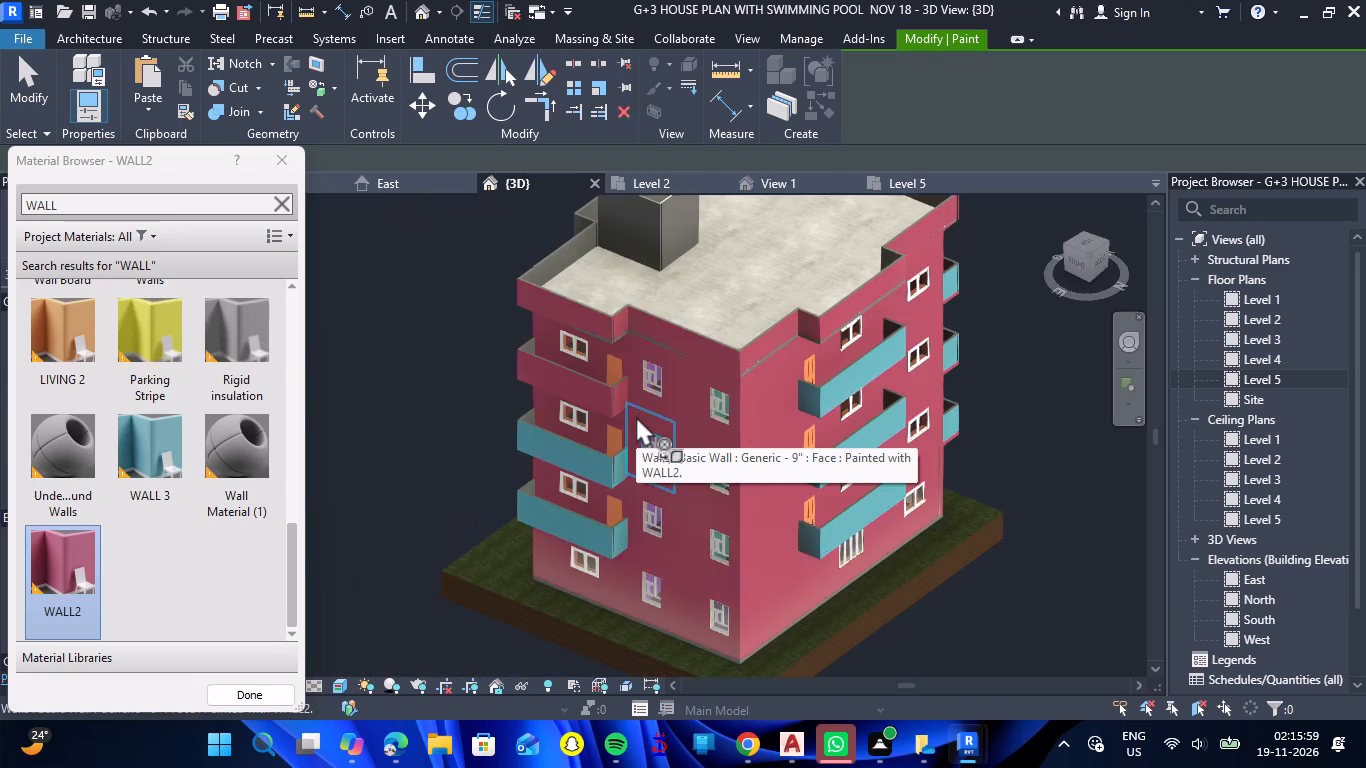
scroll(842, 436, "up", 1)
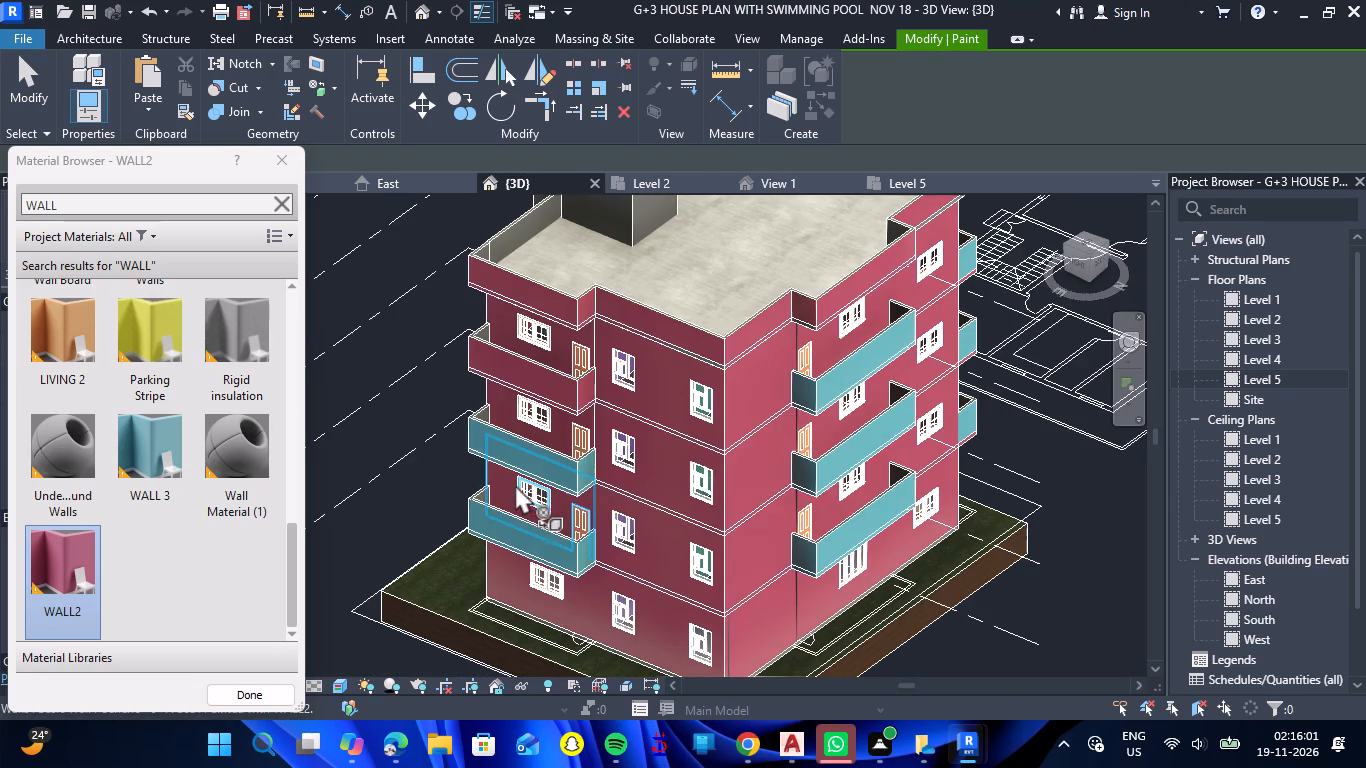
Paint the outer parapet faces and both exposed slab edge faces of the right facade's middle balcony with WALL2.
scroll(530, 464, "up", 12)
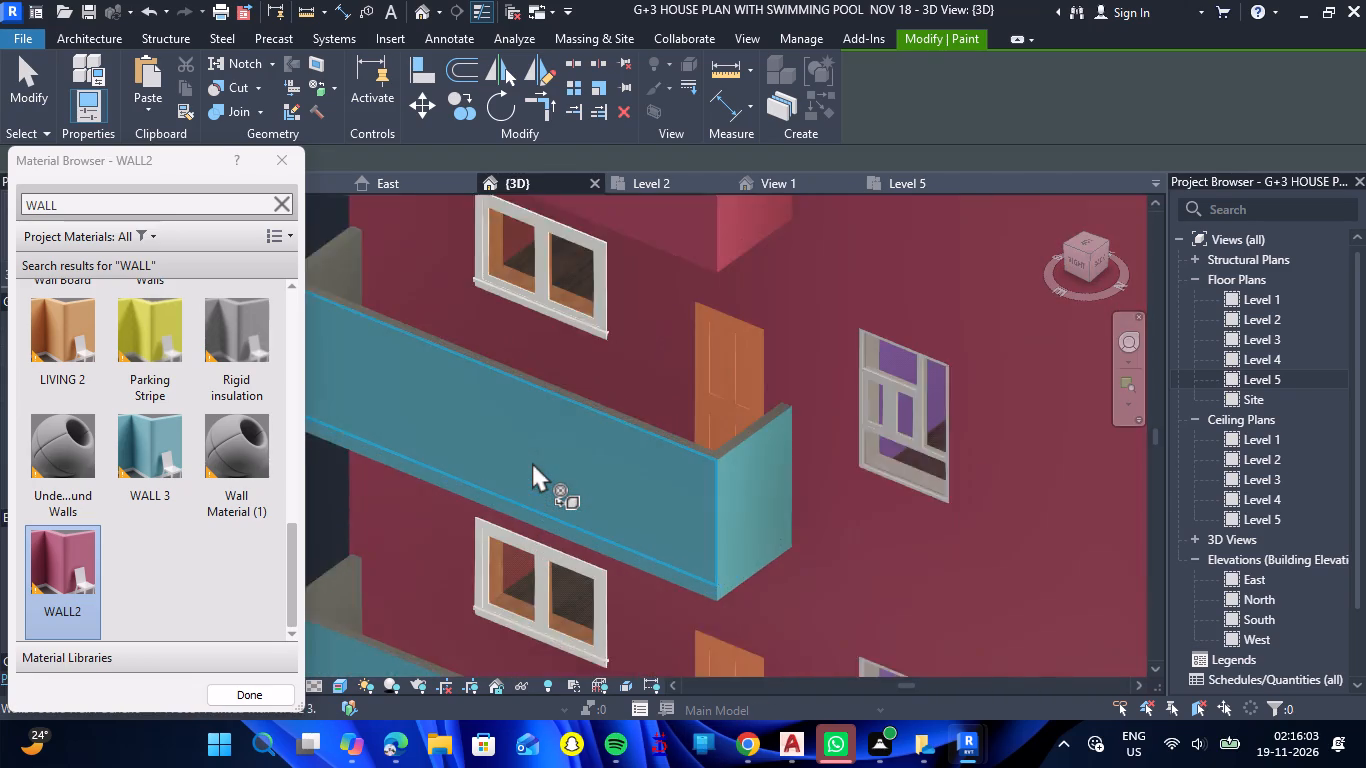
left_click(532, 462)
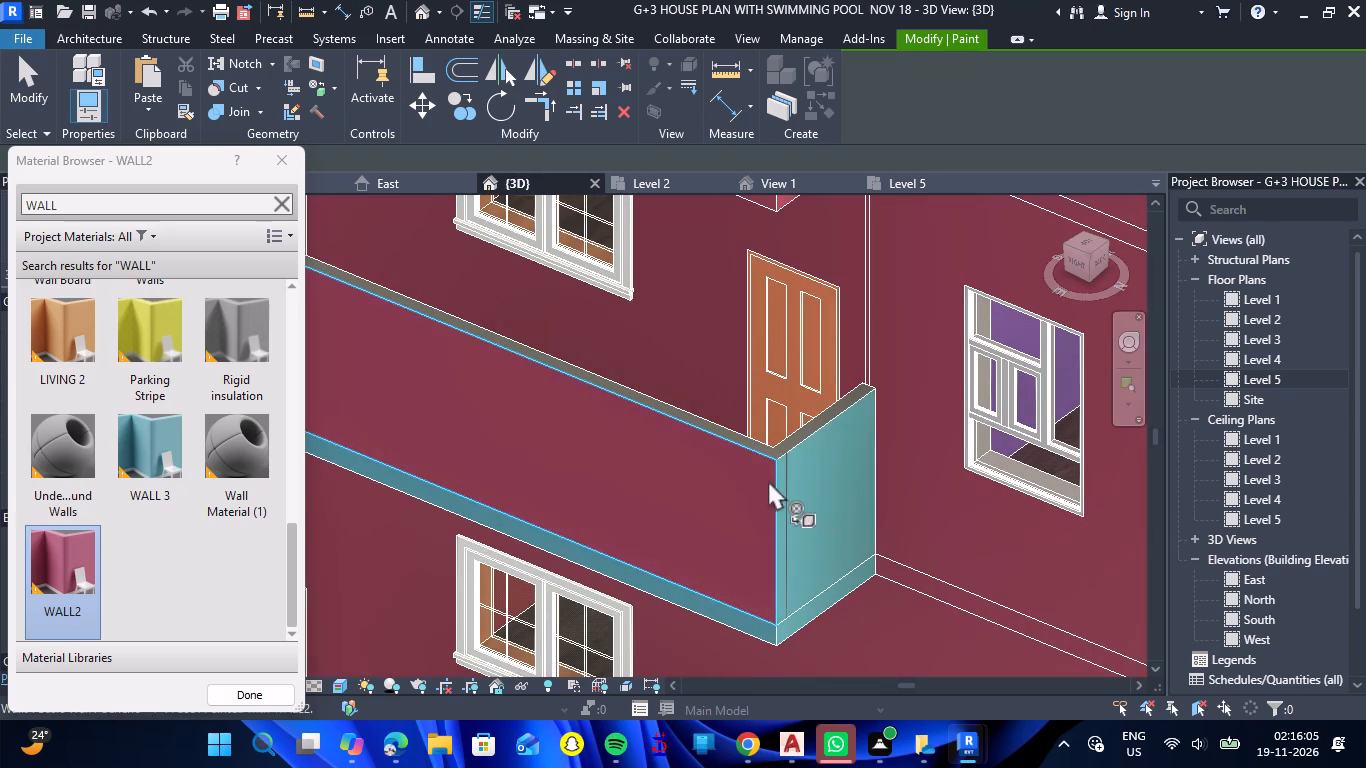
left_click(810, 488)
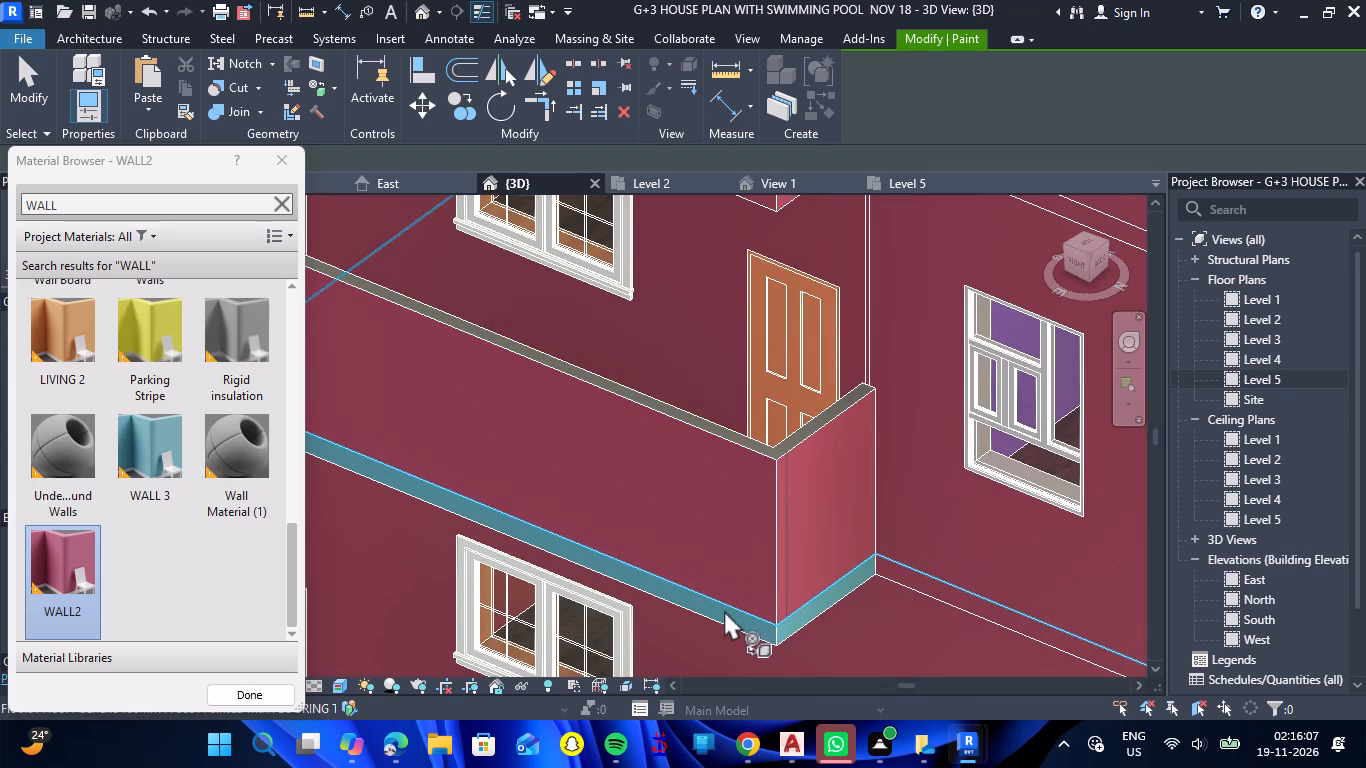
scroll(726, 616, "up", 10)
left_click(724, 600)
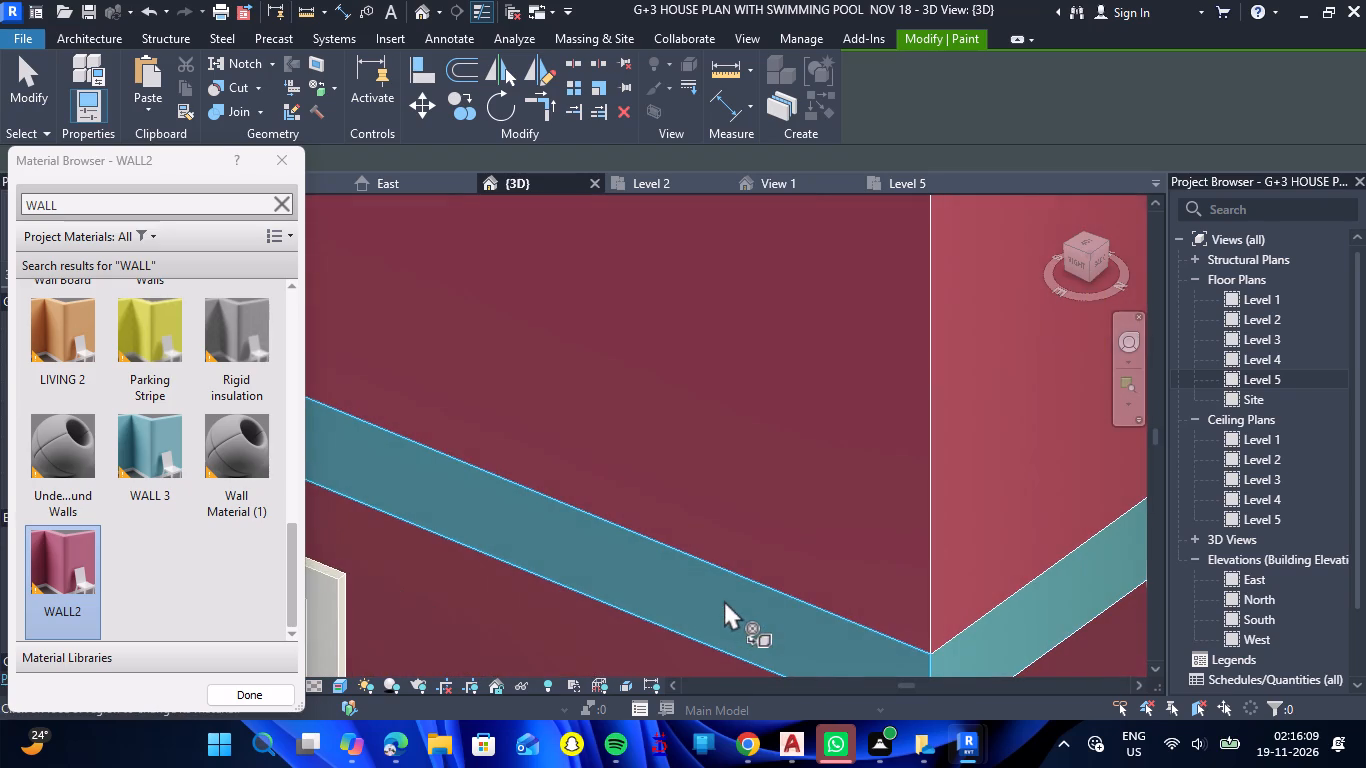
scroll(658, 540, "down", 8)
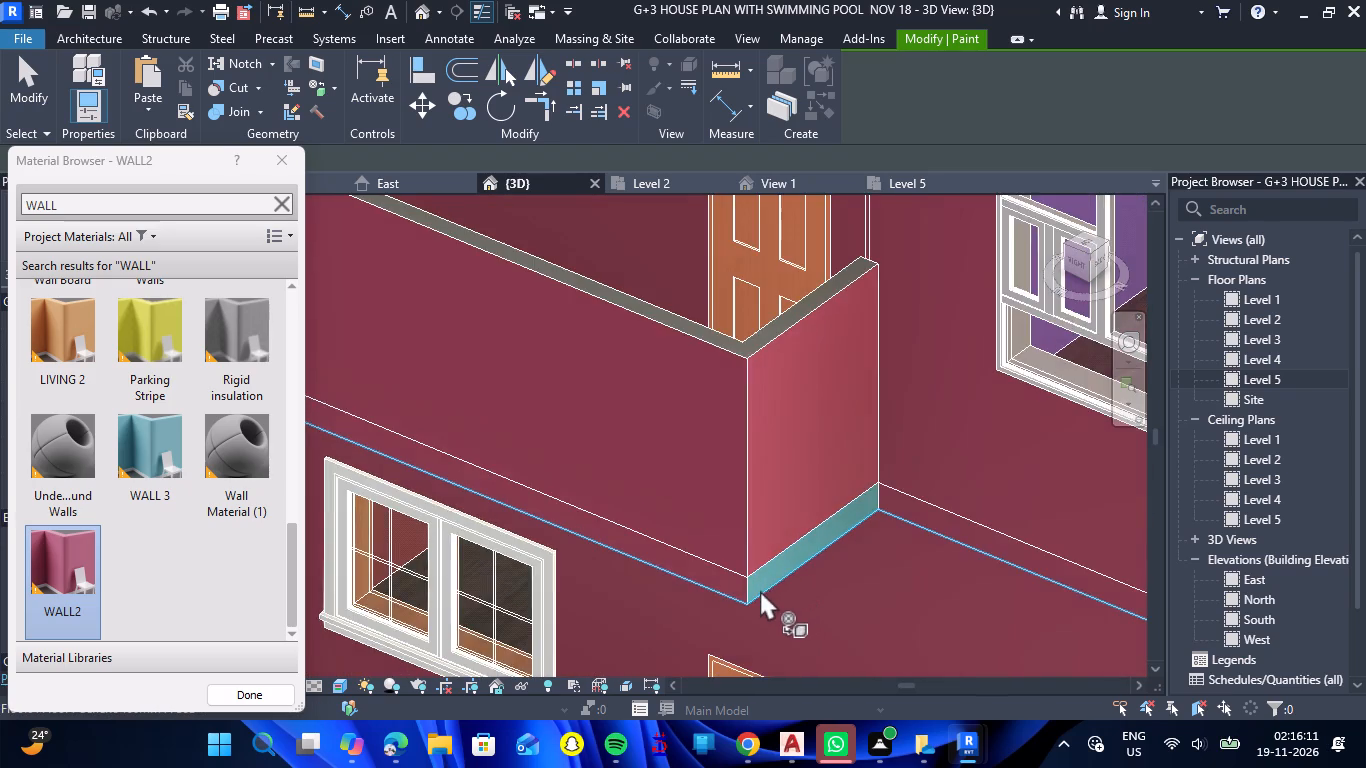
scroll(760, 590, "up", 9)
left_click(727, 589)
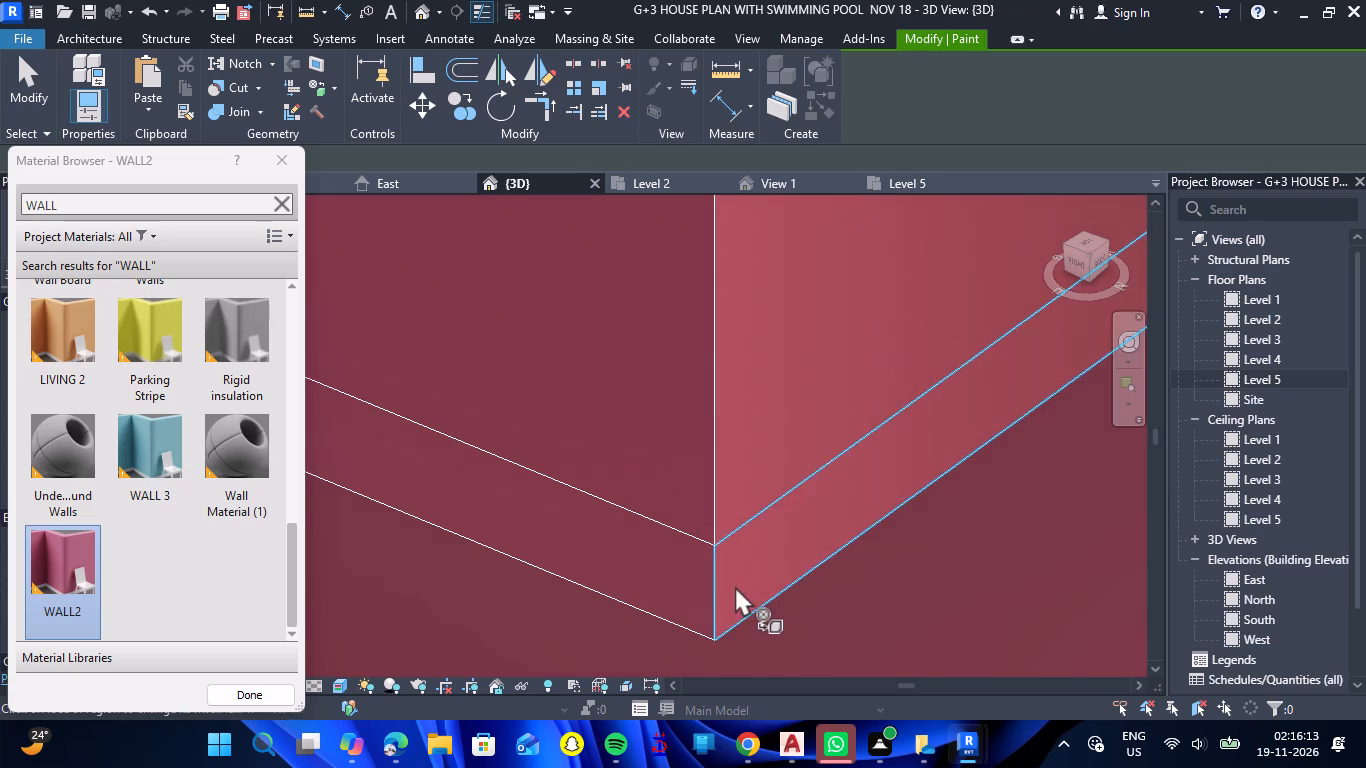
Paint the outer parapet faces and both exposed slab edge faces of the right facade's lowest balcony with WALL2.
scroll(736, 586, "down", 9)
scroll(731, 503, "down", 8)
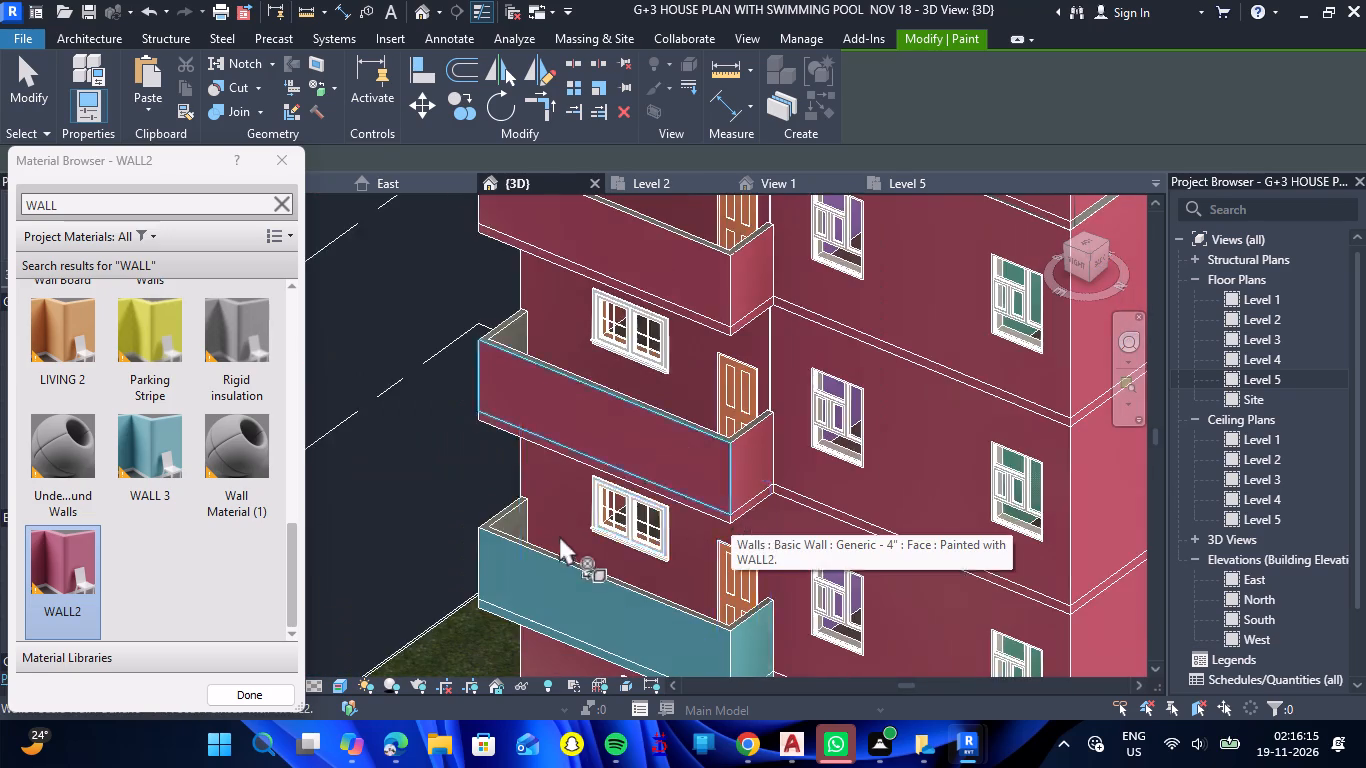
scroll(542, 519, "down", 6)
scroll(607, 574, "up", 14)
left_click(678, 577)
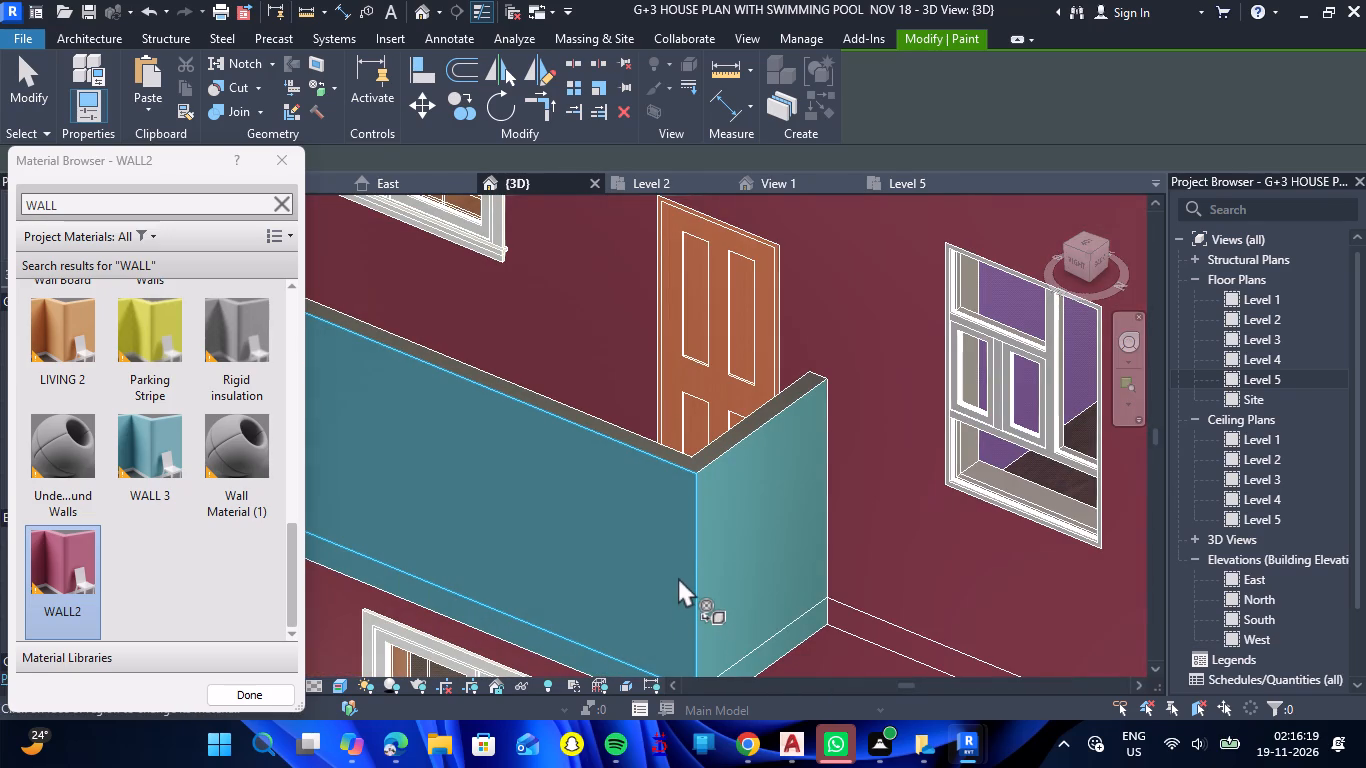
left_click(721, 559)
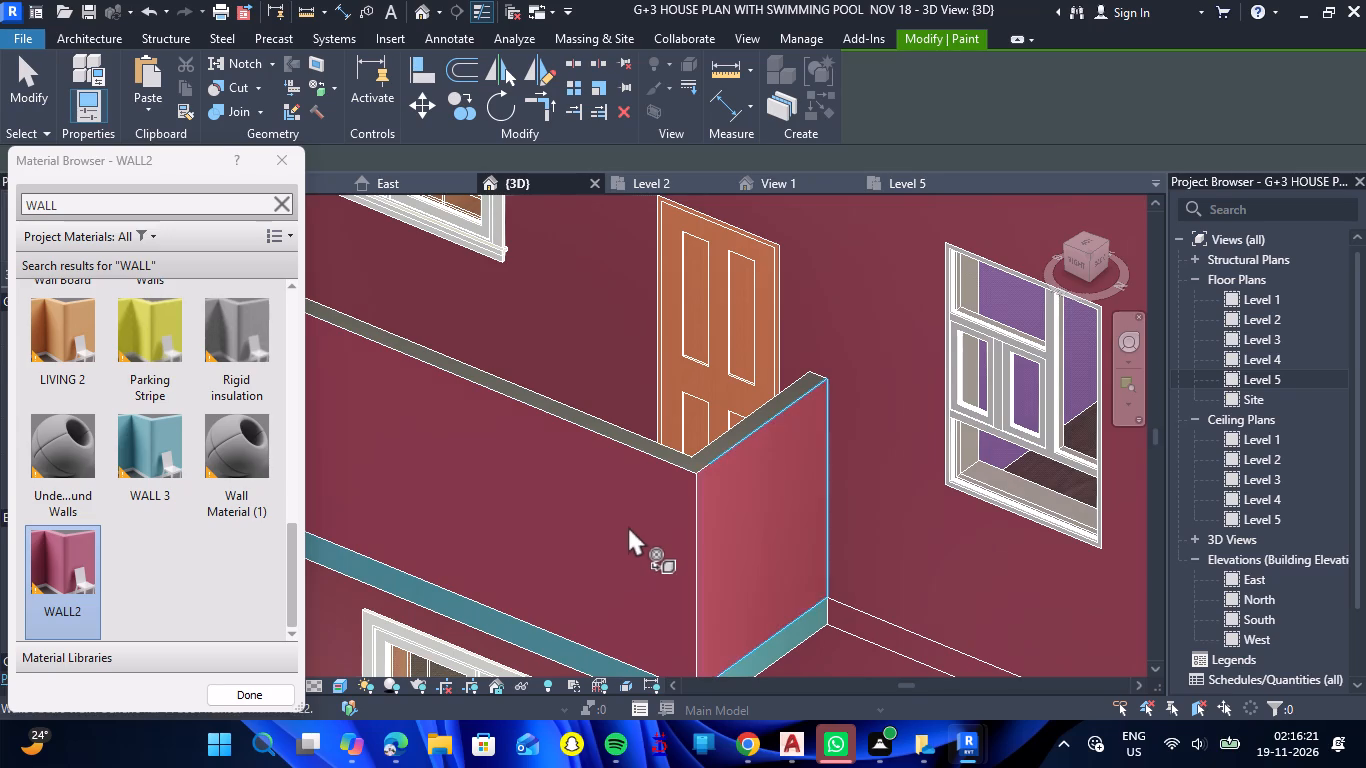
scroll(631, 521, "down", 6)
scroll(642, 588, "up", 7)
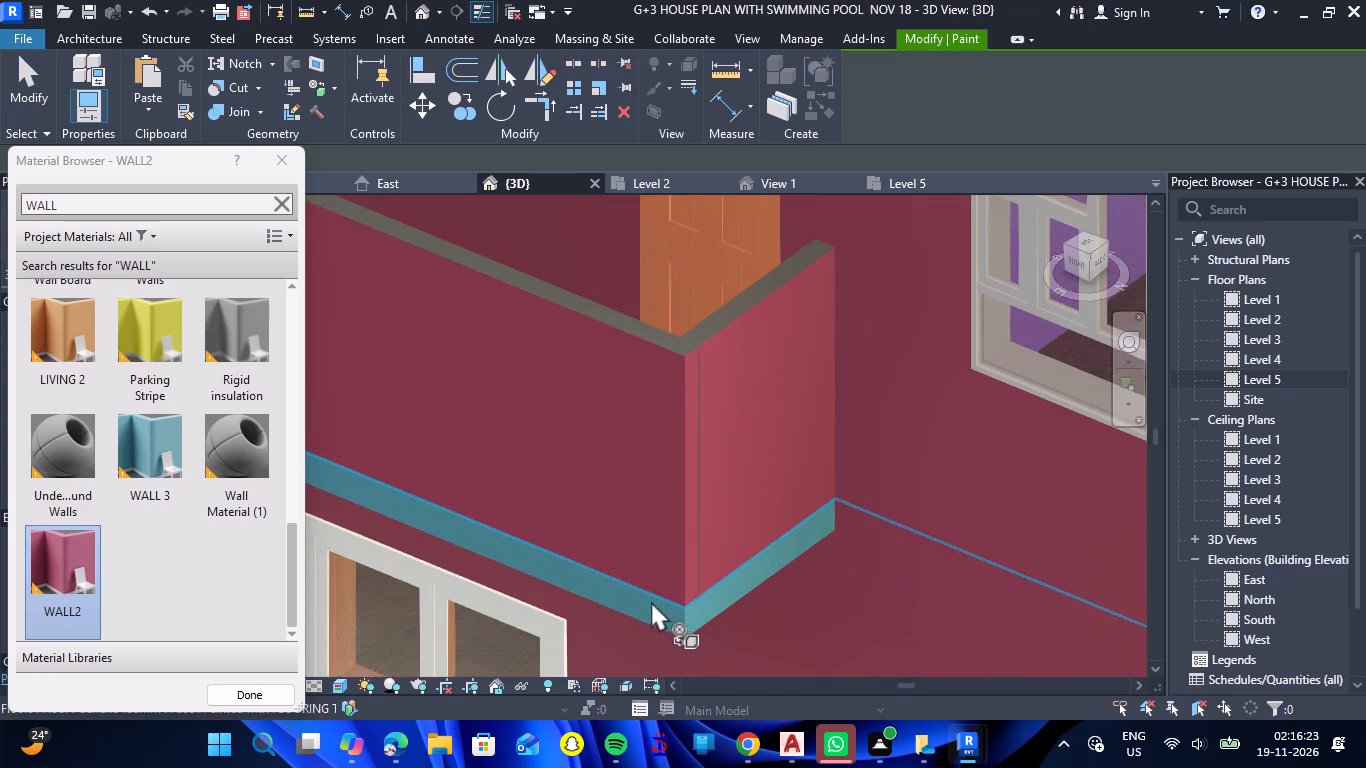
left_click(655, 612)
left_click(707, 608)
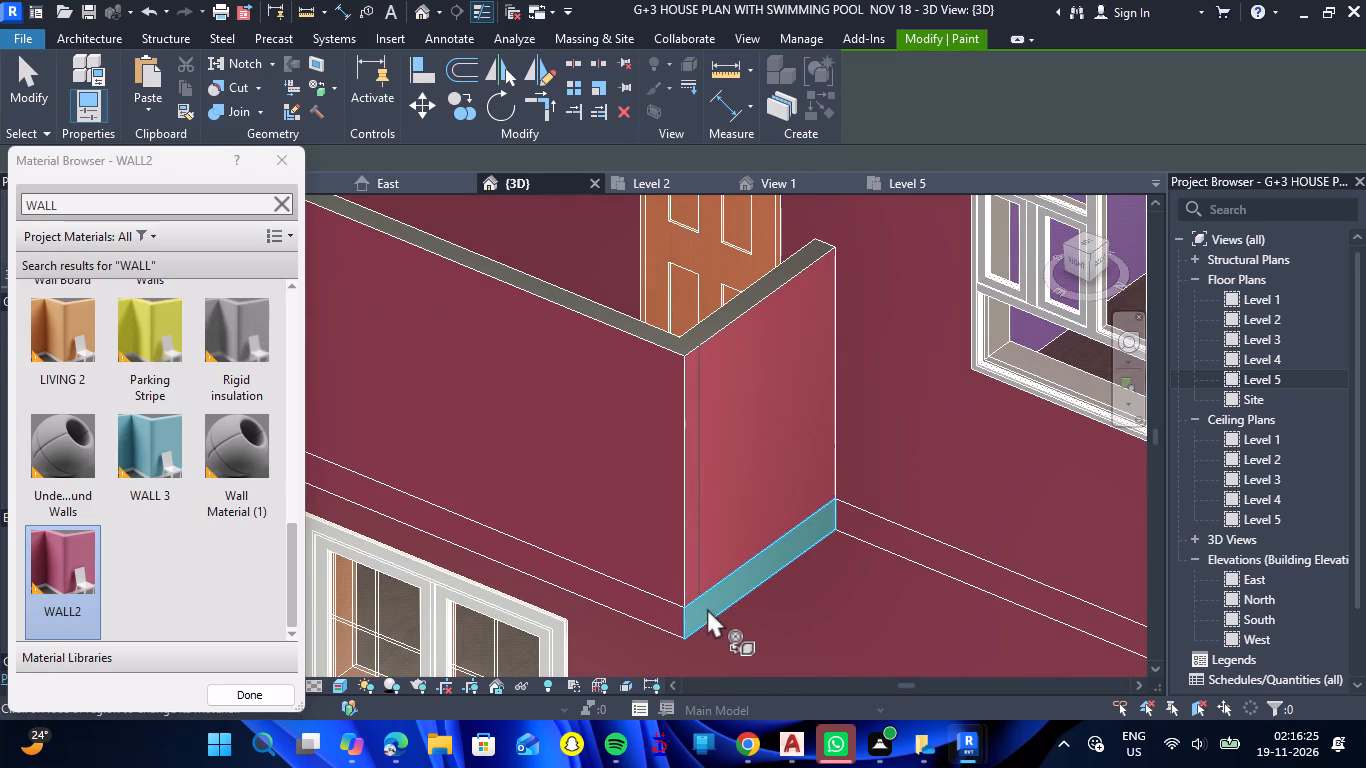
Paint the back facade's lowest balcony with WALL2, covering its long front and the near end, both parapet and slab edge faces.
scroll(627, 498, "down", 8)
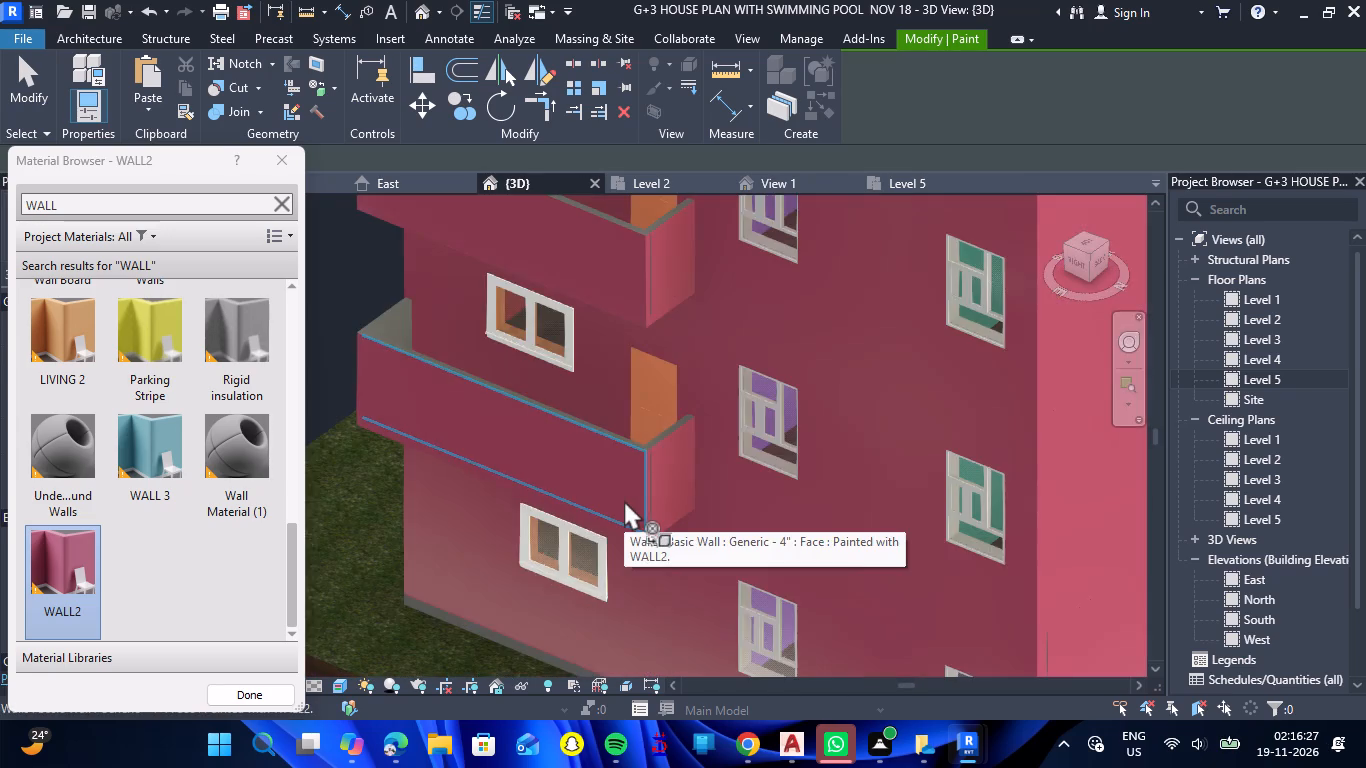
scroll(624, 500, "down", 8)
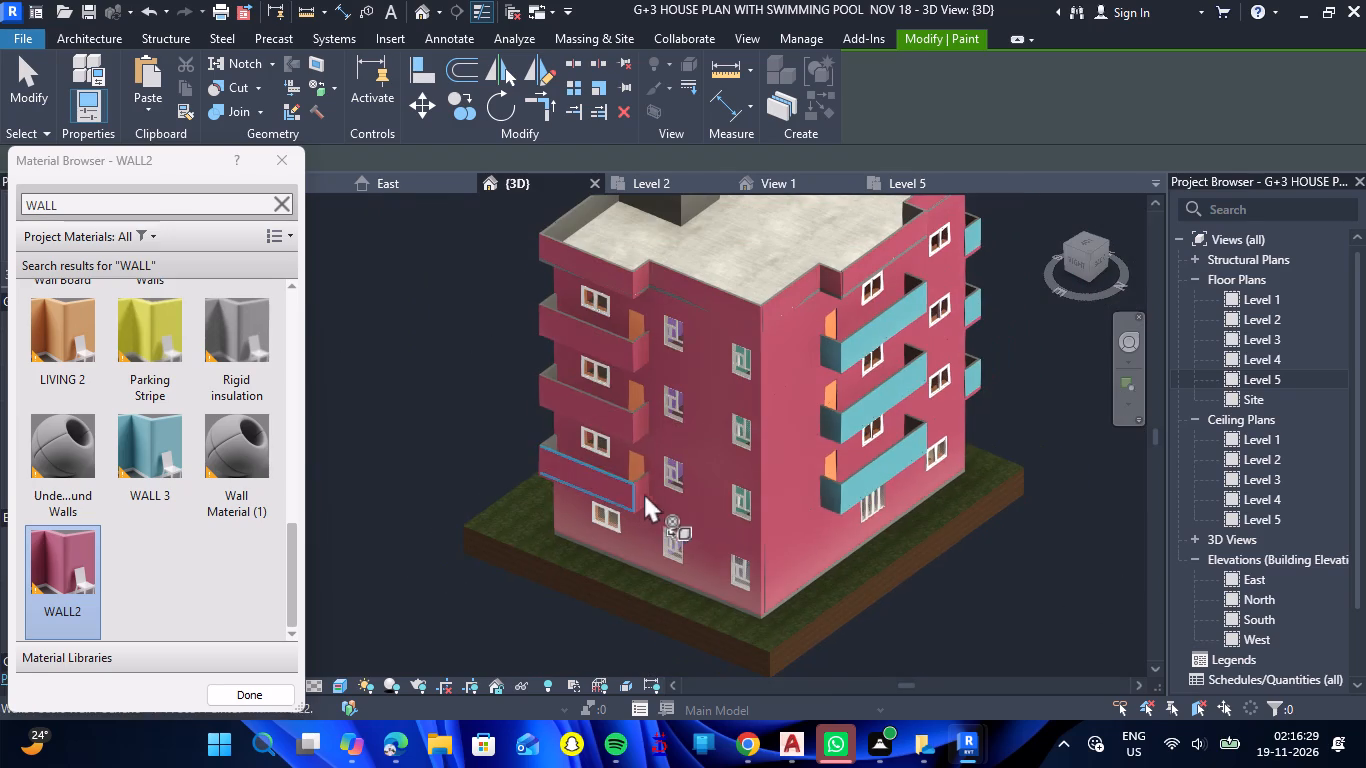
scroll(860, 485, "up", 11)
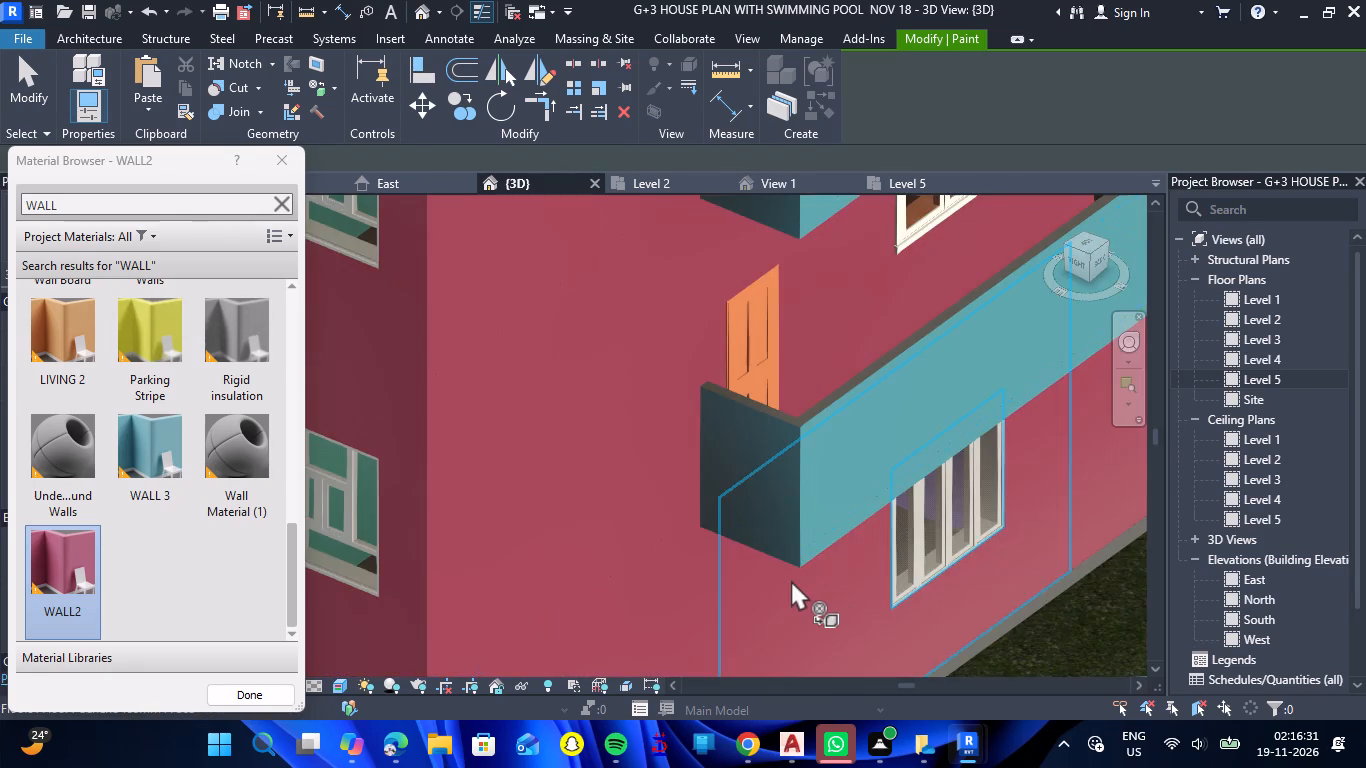
scroll(787, 582, "up", 6)
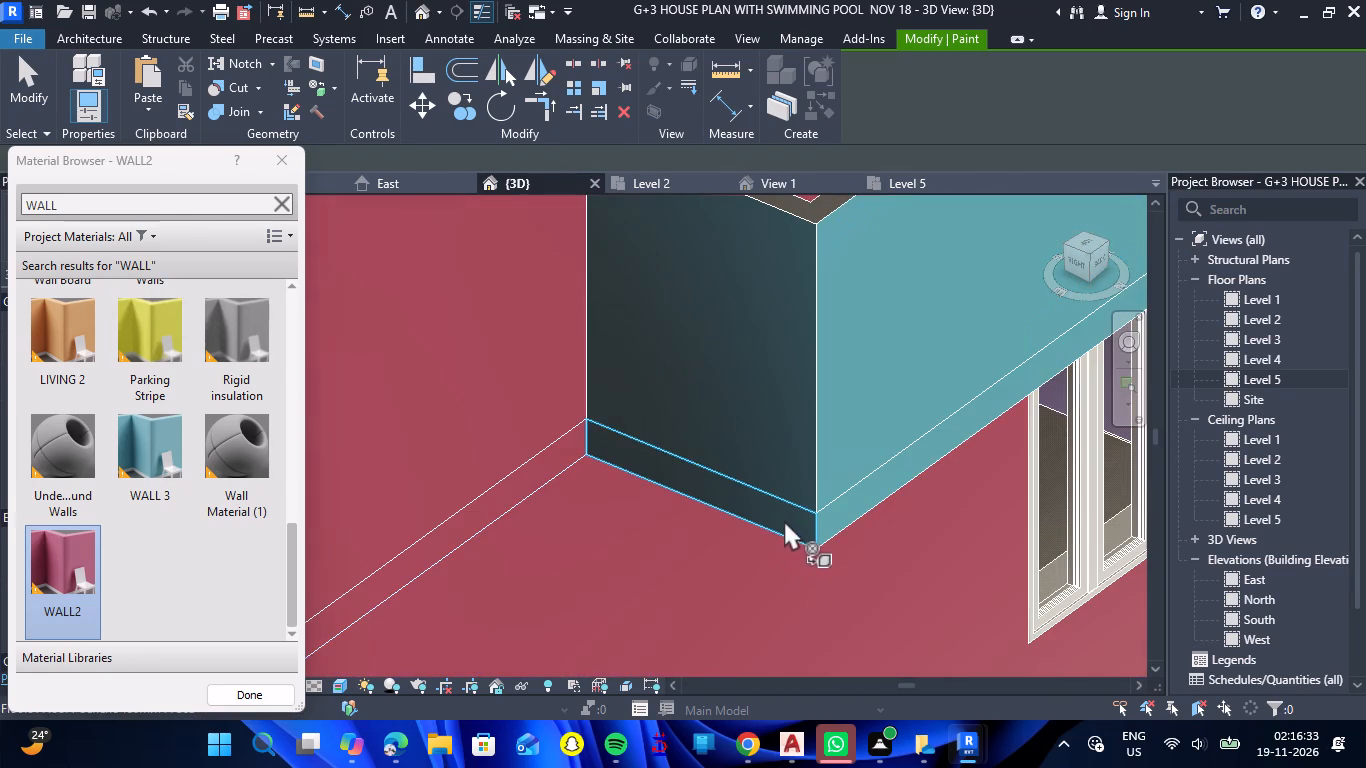
left_click(785, 519)
left_click(825, 522)
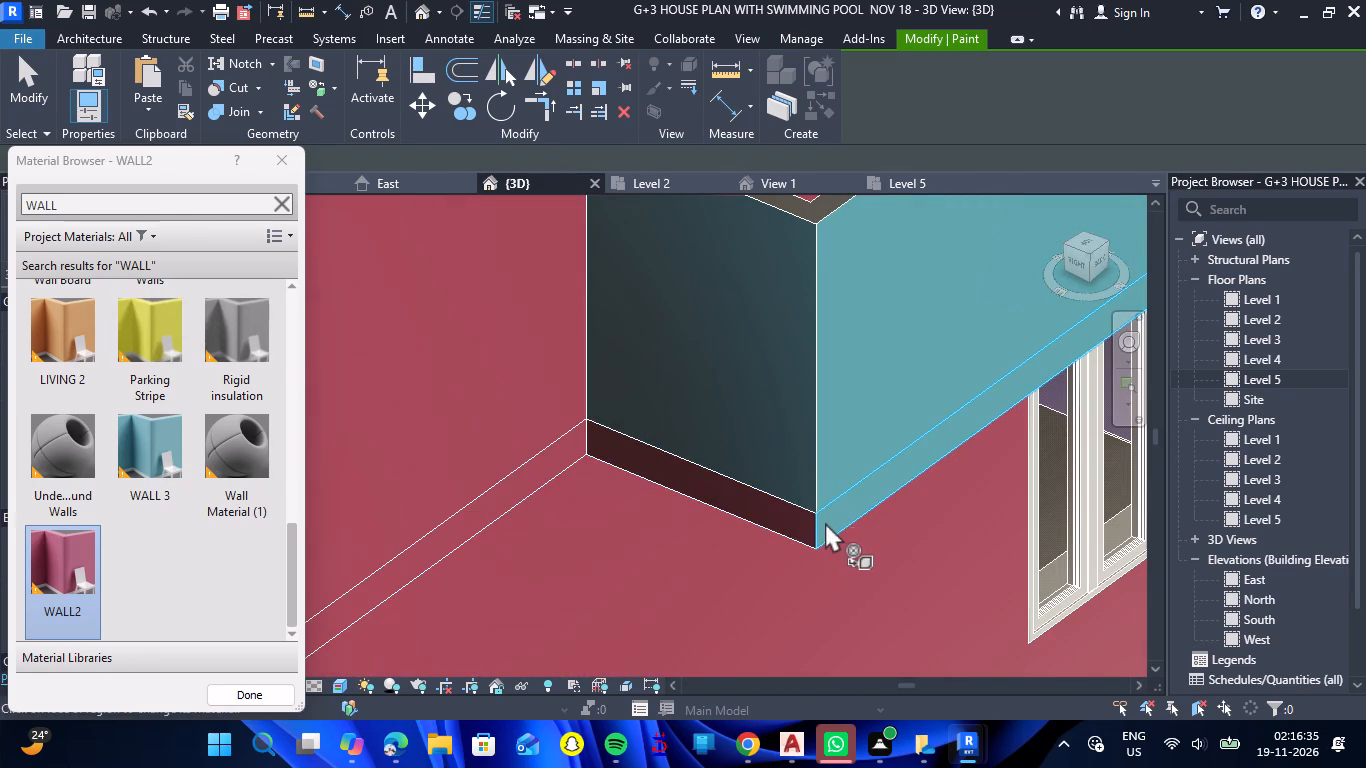
left_click(834, 469)
left_click(802, 464)
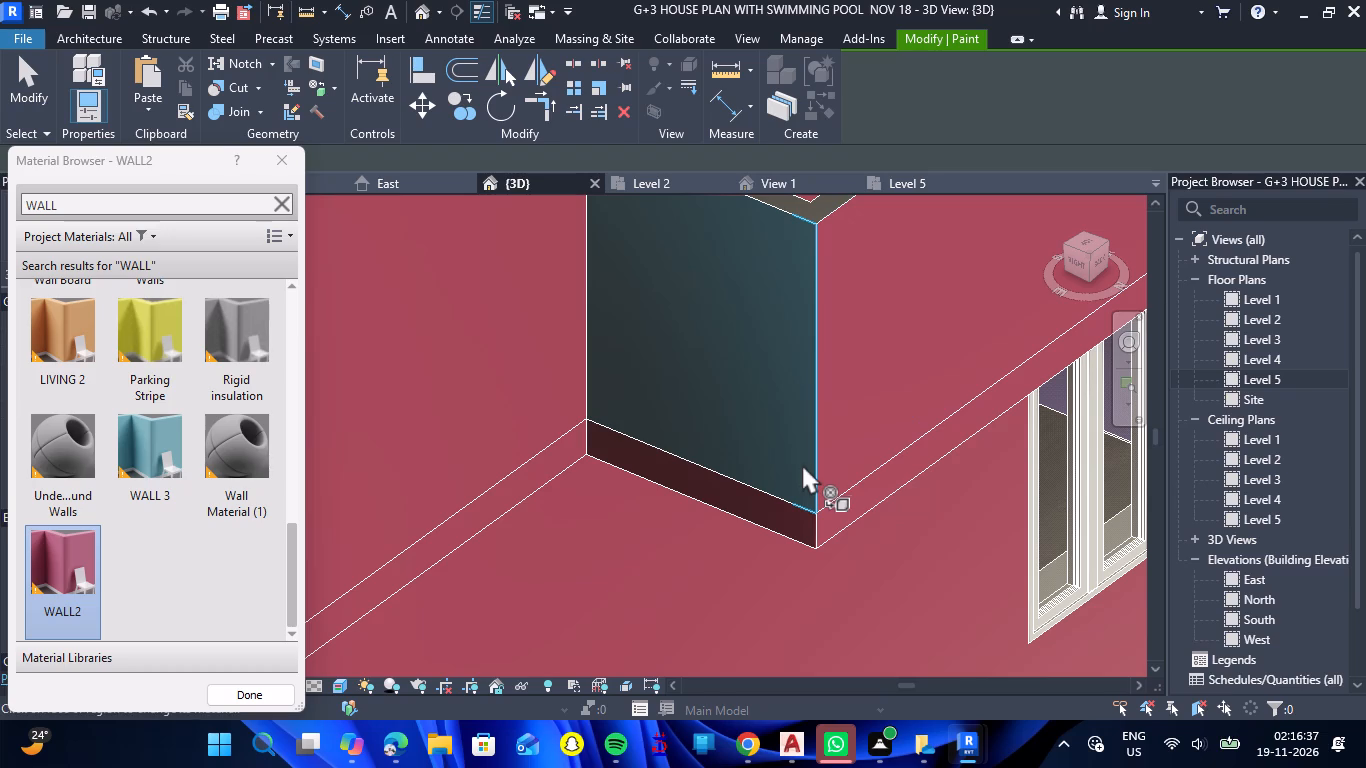
left_click(773, 444)
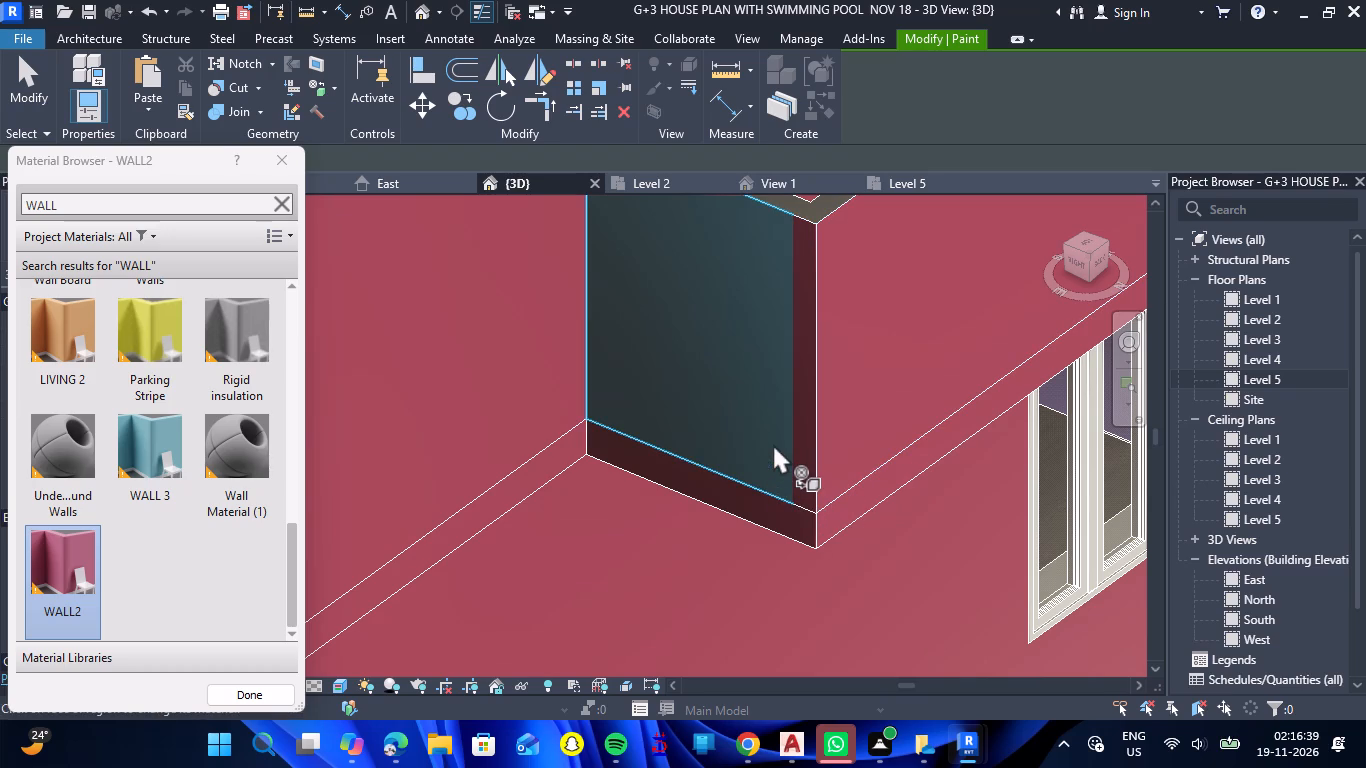
Paint the slab edges and outer parapet faces of the back facade's middle balcony with WALL2, on its long front and near end.
scroll(773, 444, "down", 12)
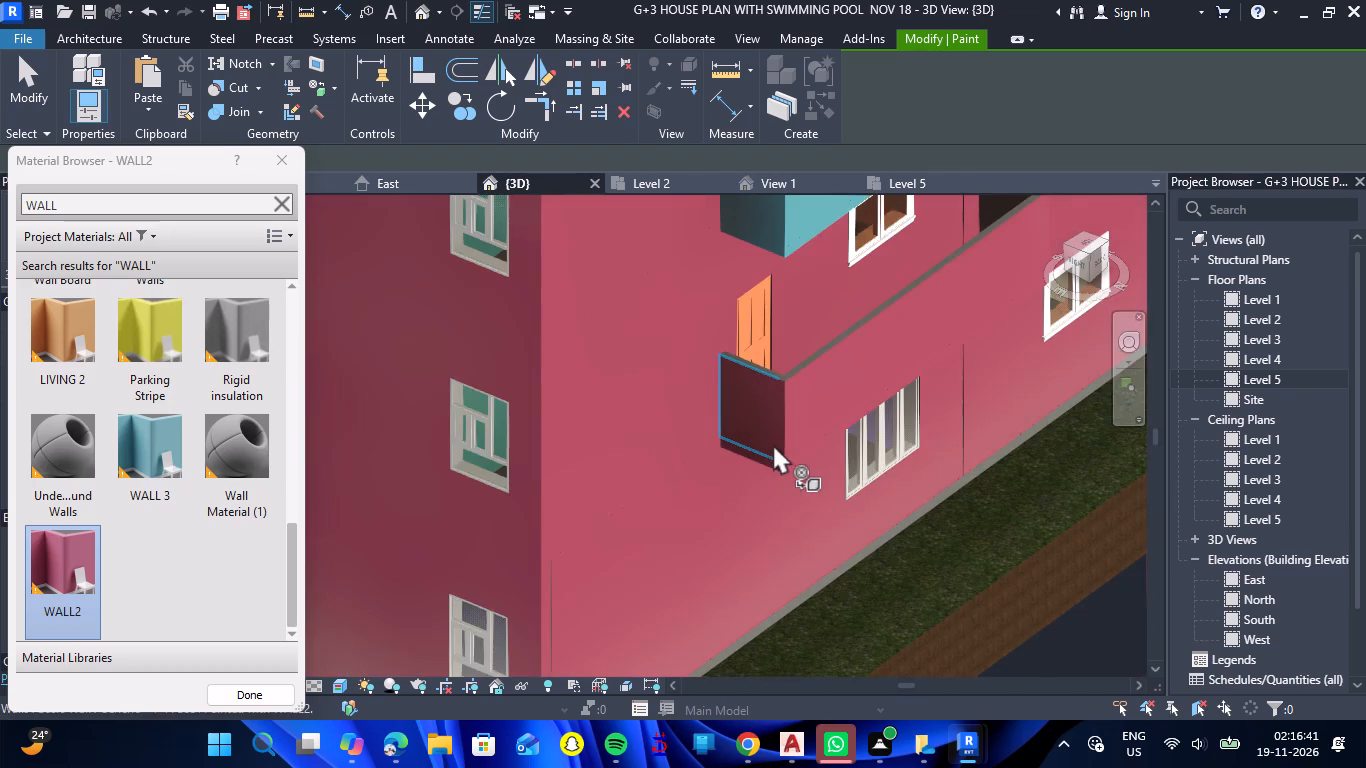
scroll(779, 439, "down", 4)
scroll(775, 323, "up", 5)
scroll(786, 406, "up", 9)
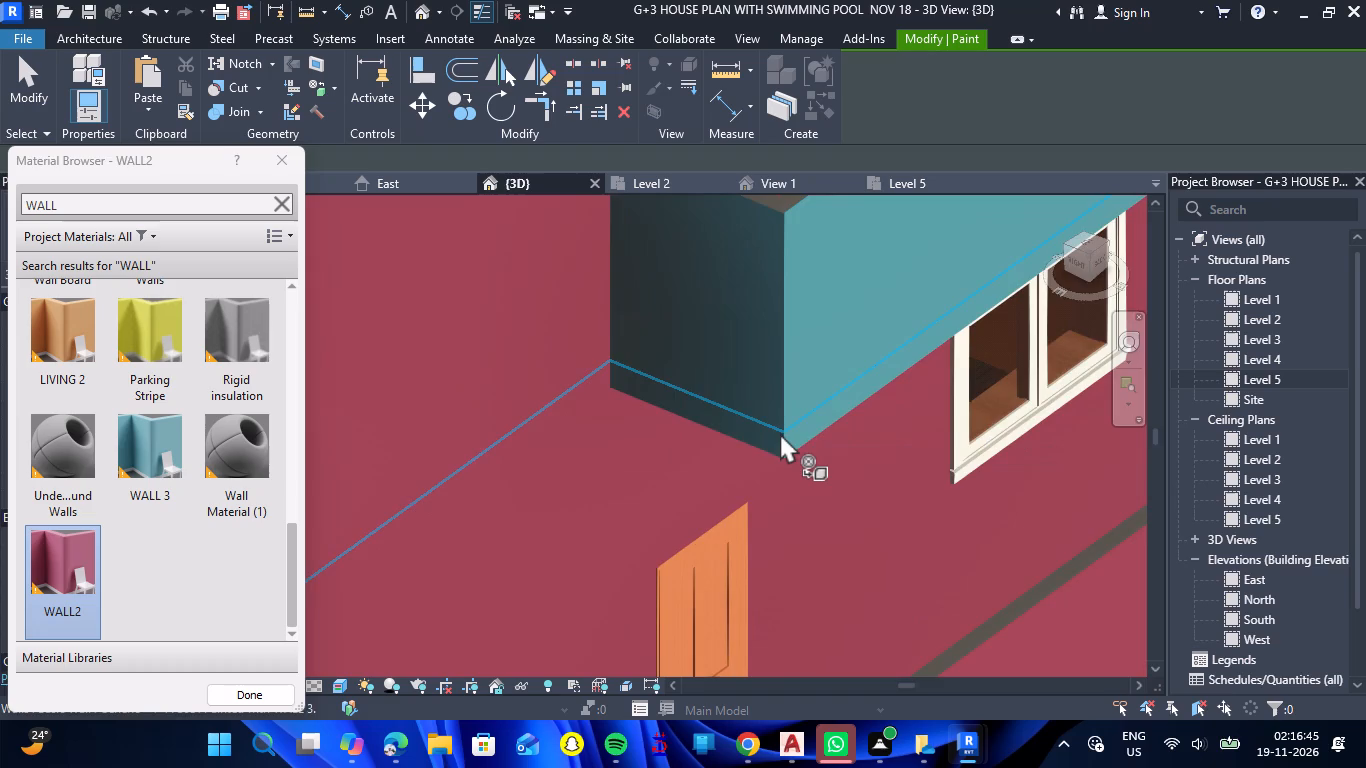
scroll(780, 433, "up", 6)
left_click(776, 456)
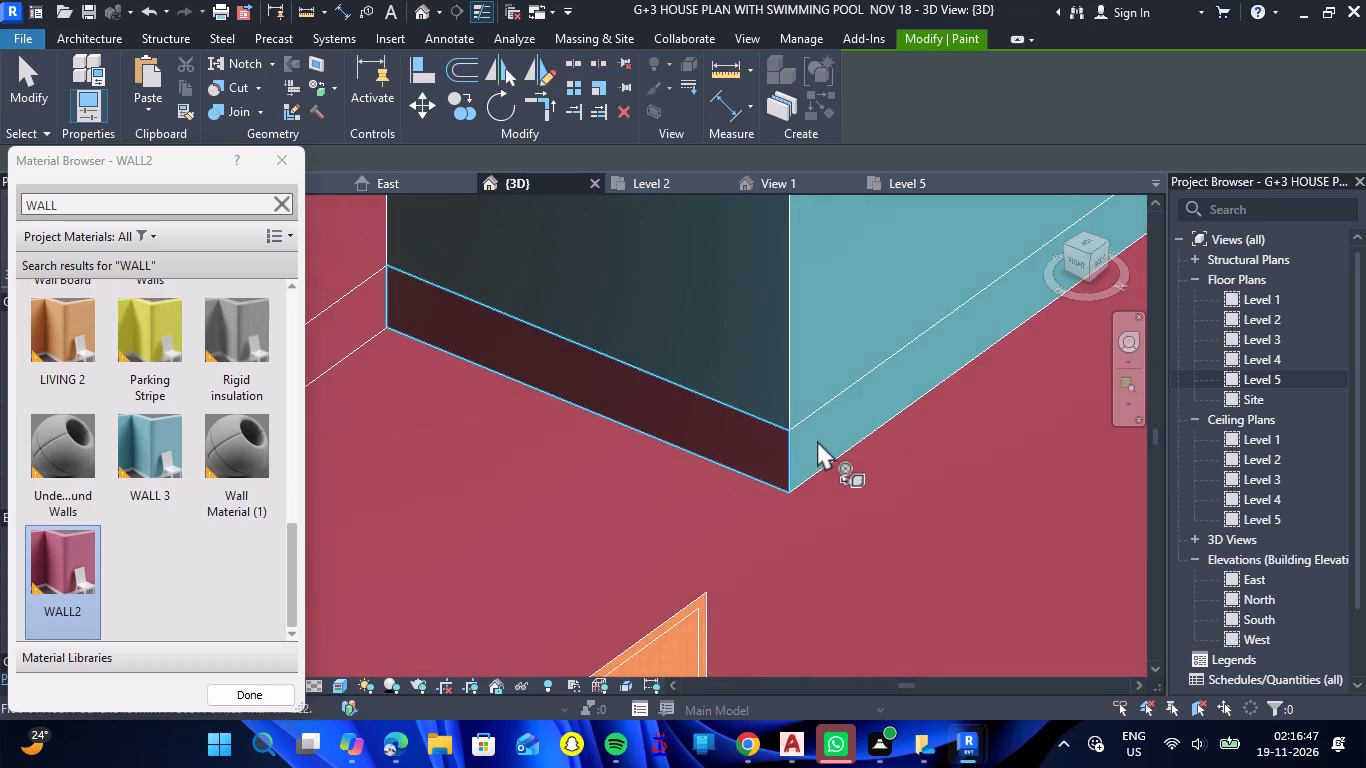
left_click(817, 440)
left_click(778, 394)
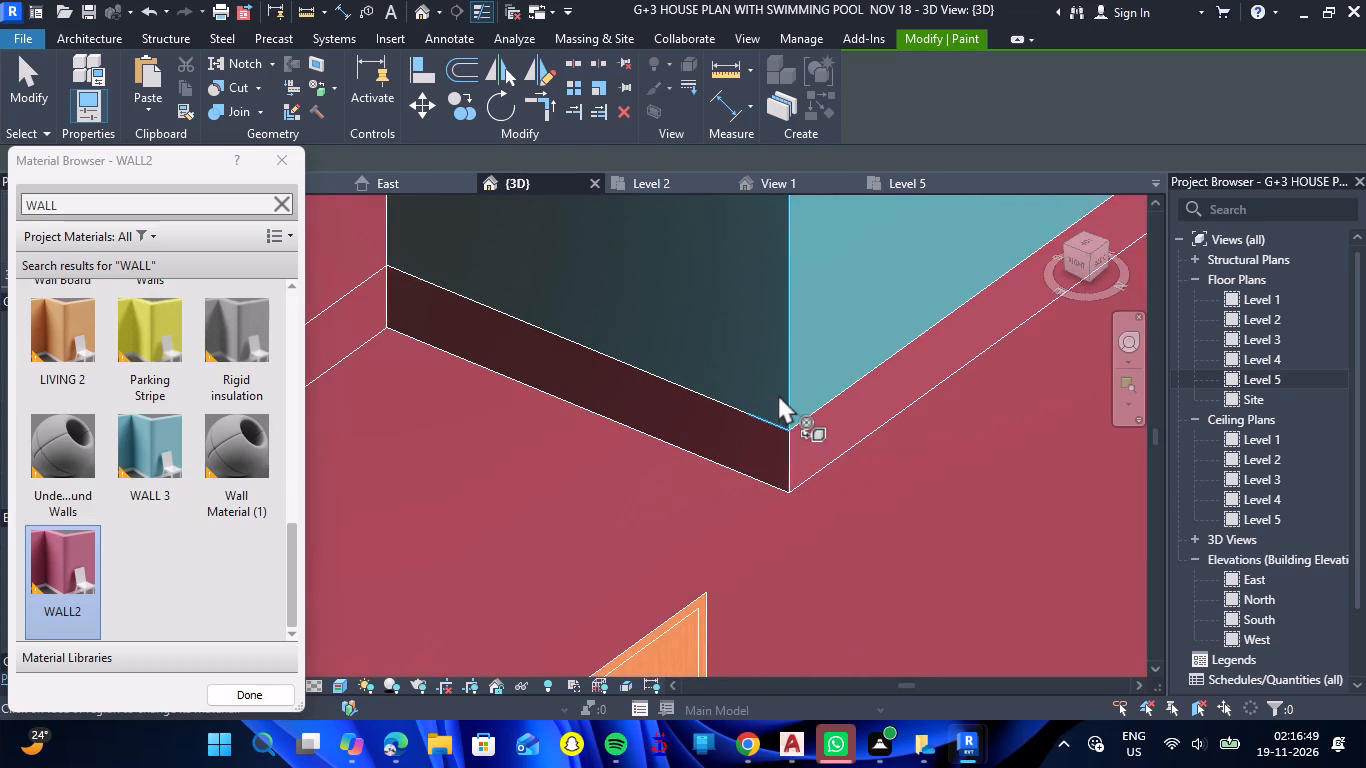
left_click(807, 387)
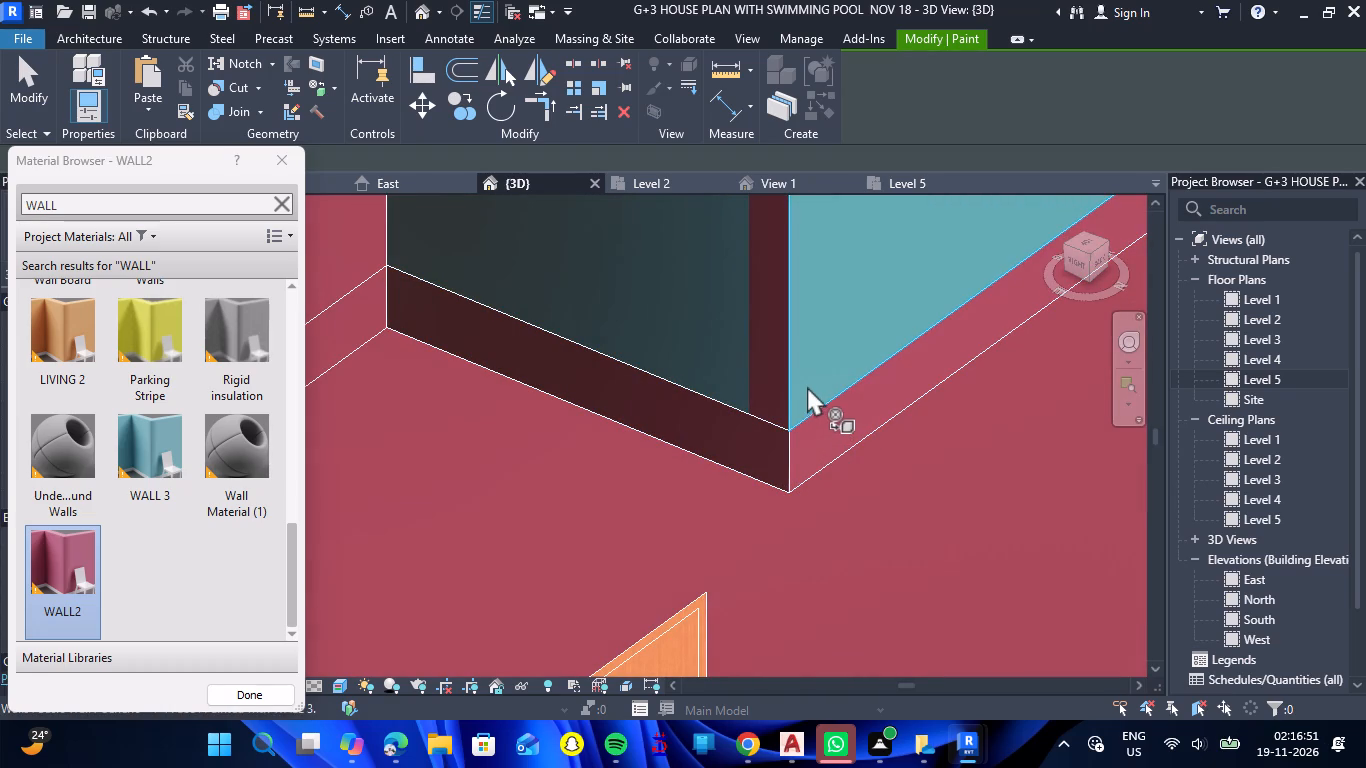
left_click(730, 365)
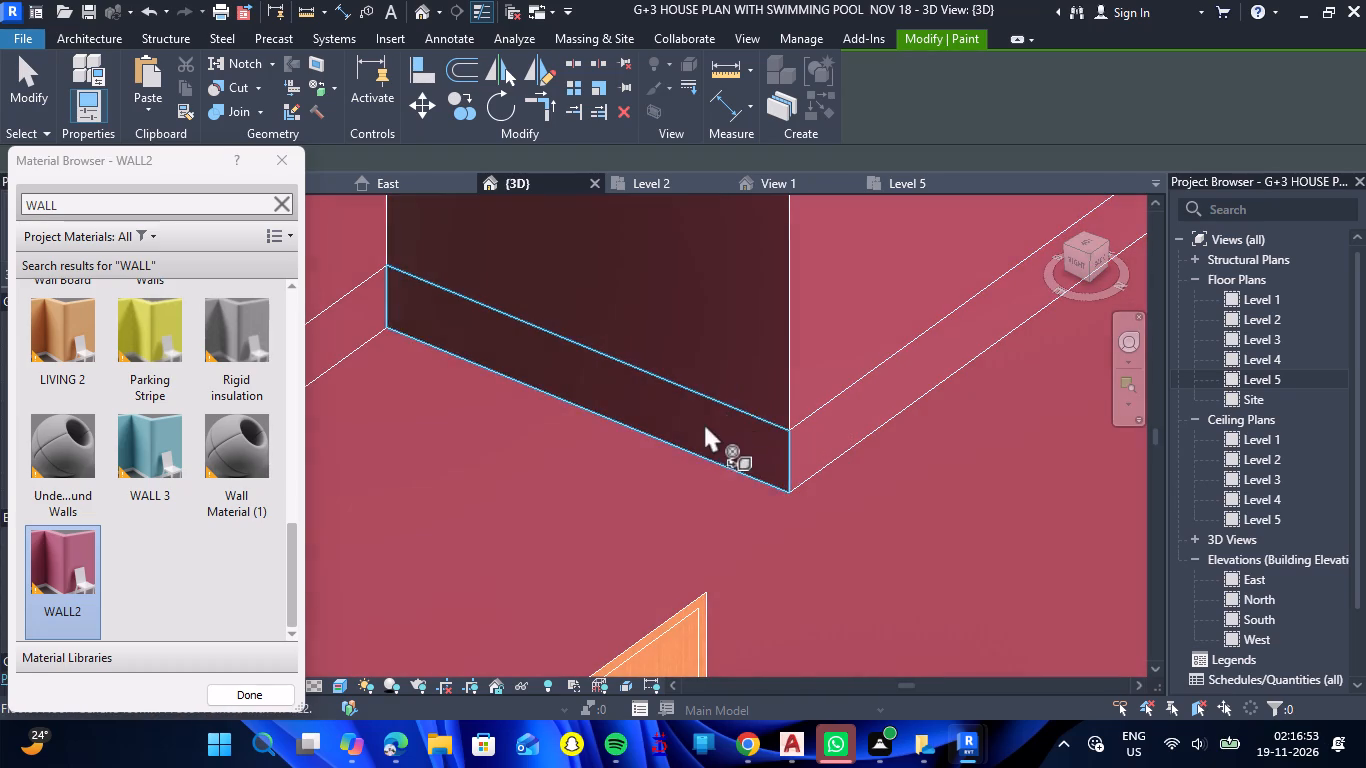
Paint the parapet and slab edge faces of the back facade's uppermost balcony with WALL2, on its near end and long front.
scroll(702, 425, "down", 20)
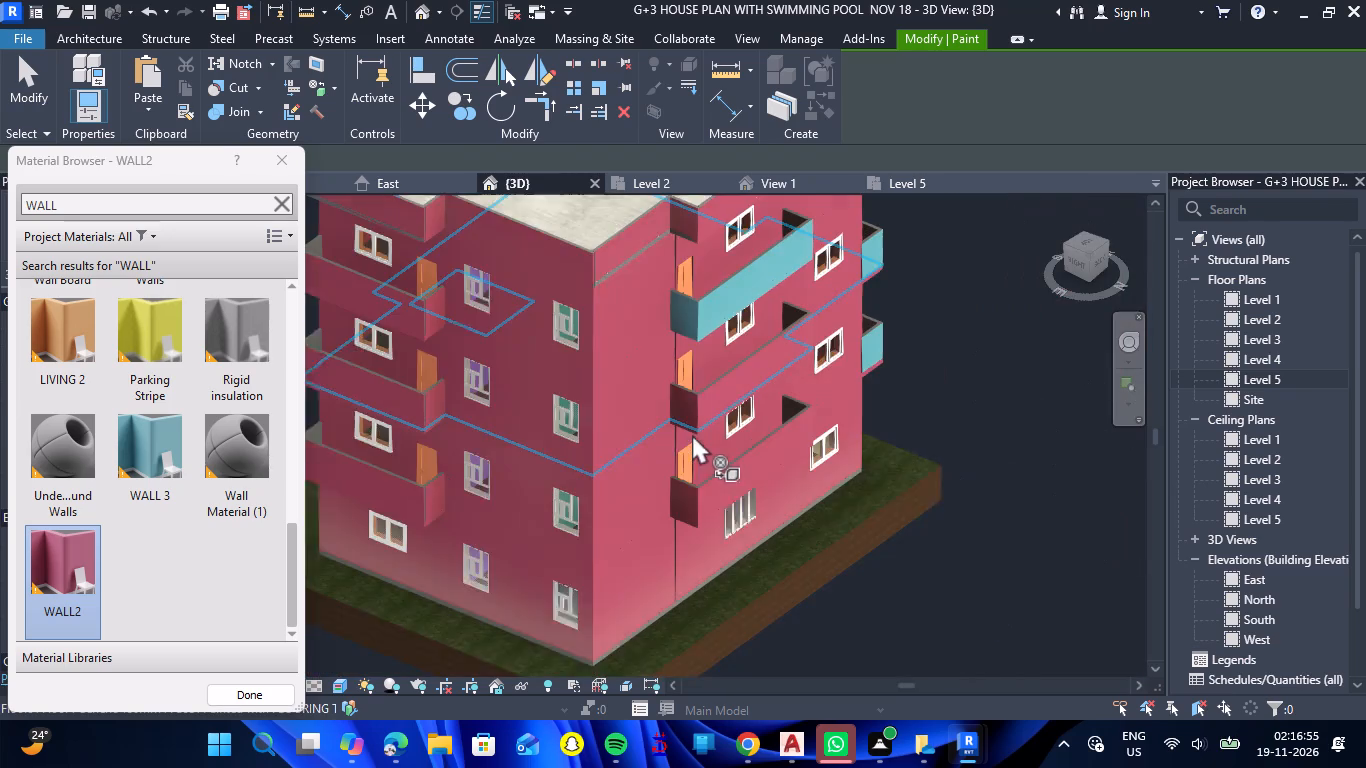
scroll(682, 321, "up", 8)
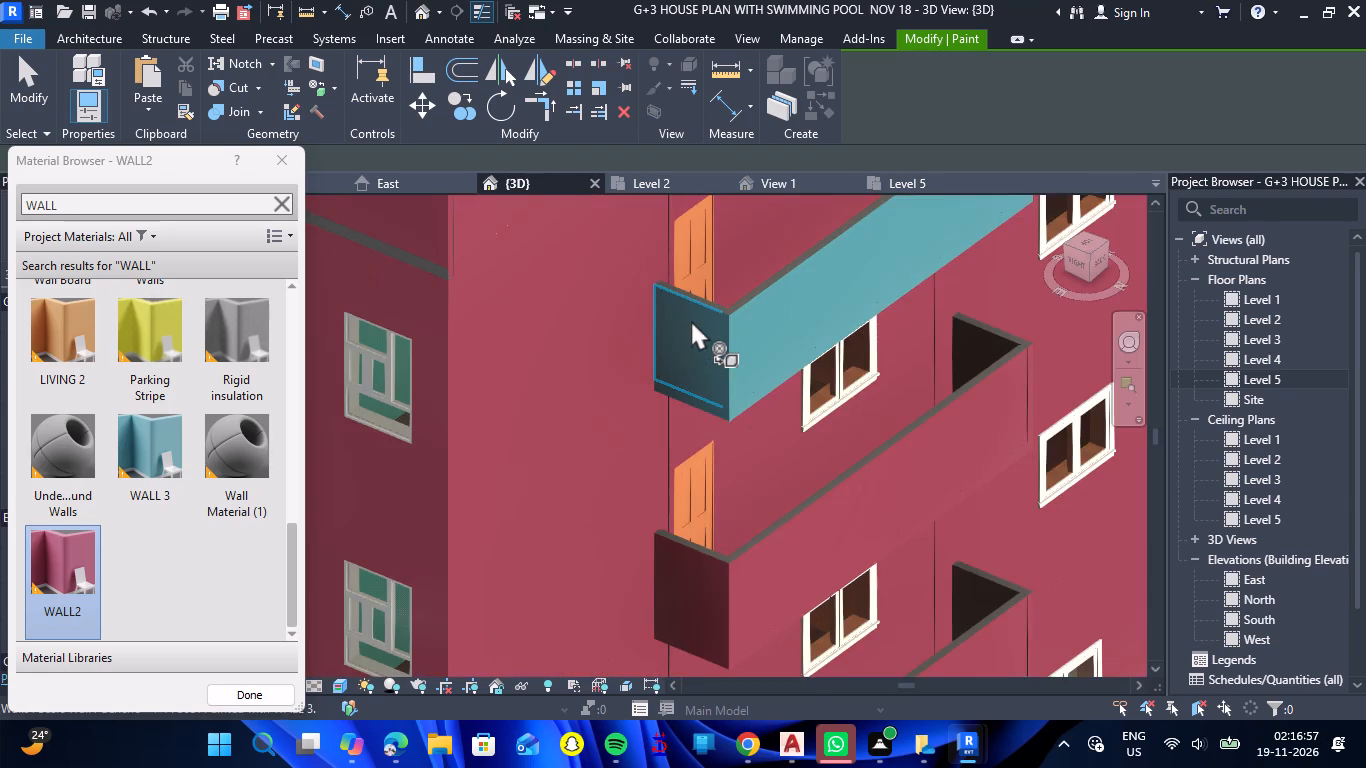
scroll(691, 320, "up", 5)
left_click(698, 343)
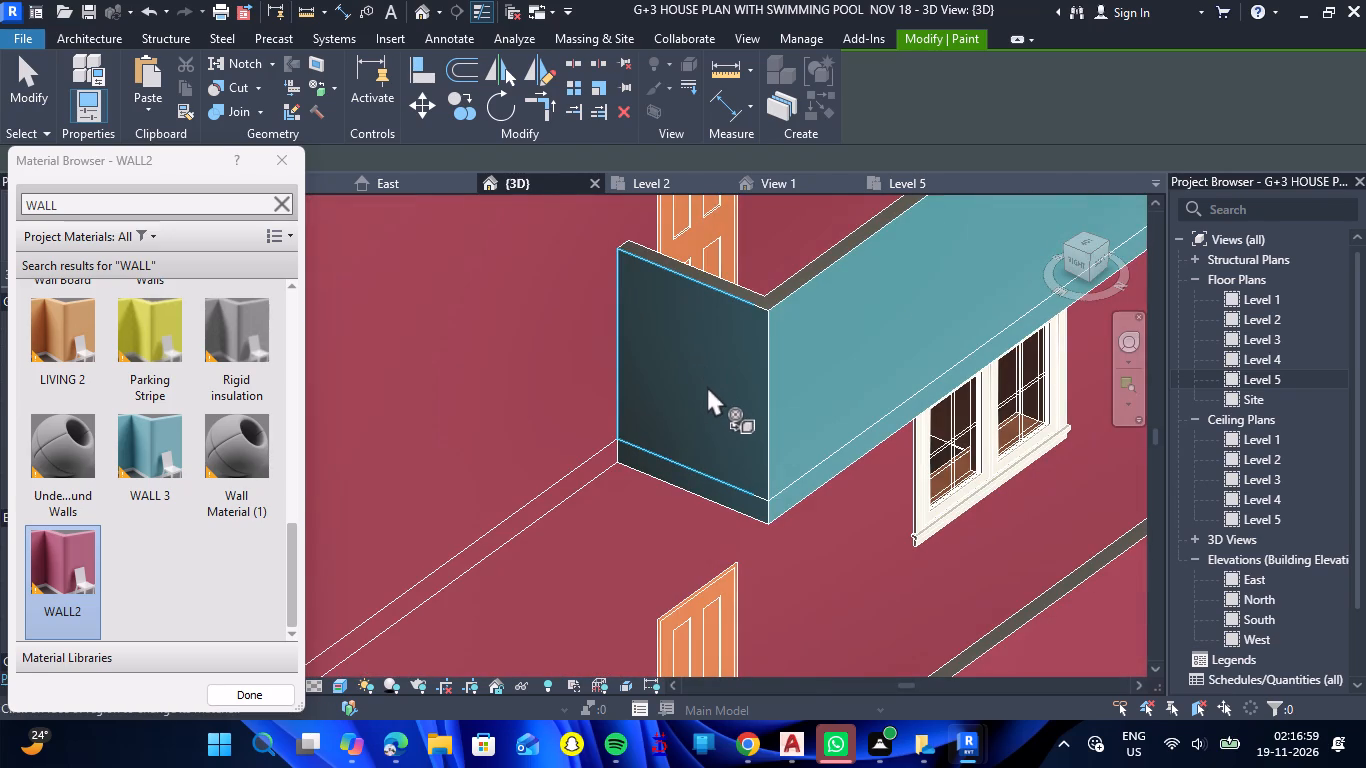
scroll(712, 396, "up", 4)
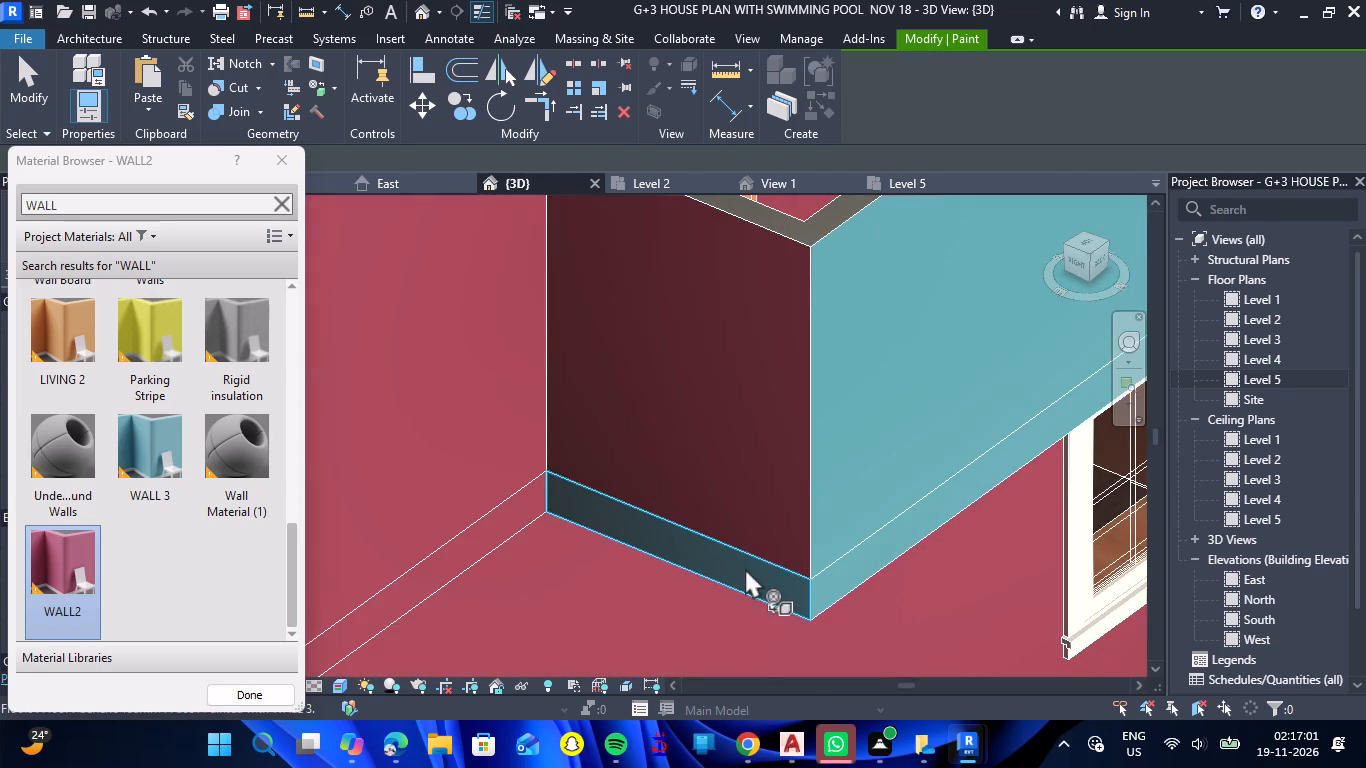
left_click(745, 568)
left_click(839, 520)
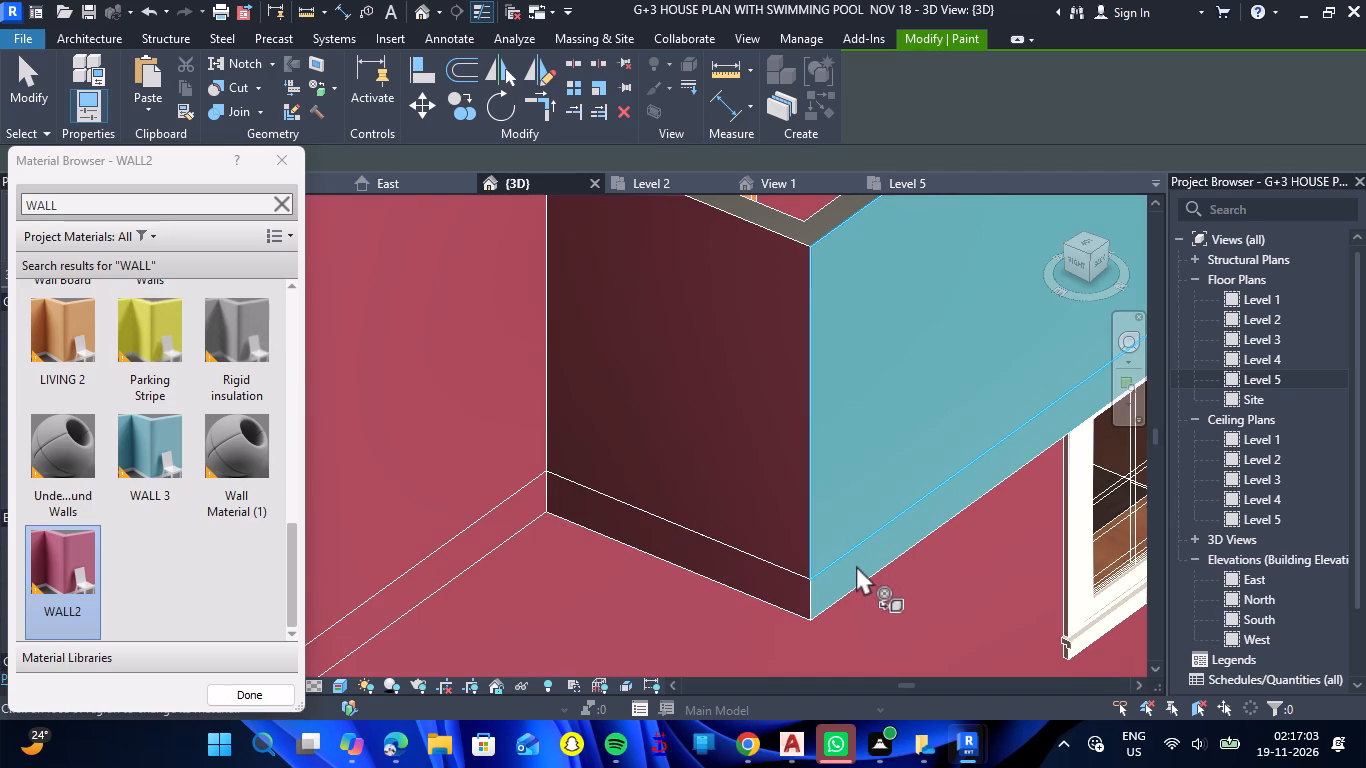
left_click(856, 566)
Paint the parapet face and slab edge face at the unpainted end of the back facade's lowest balcony with WALL2.
scroll(627, 472, "down", 6)
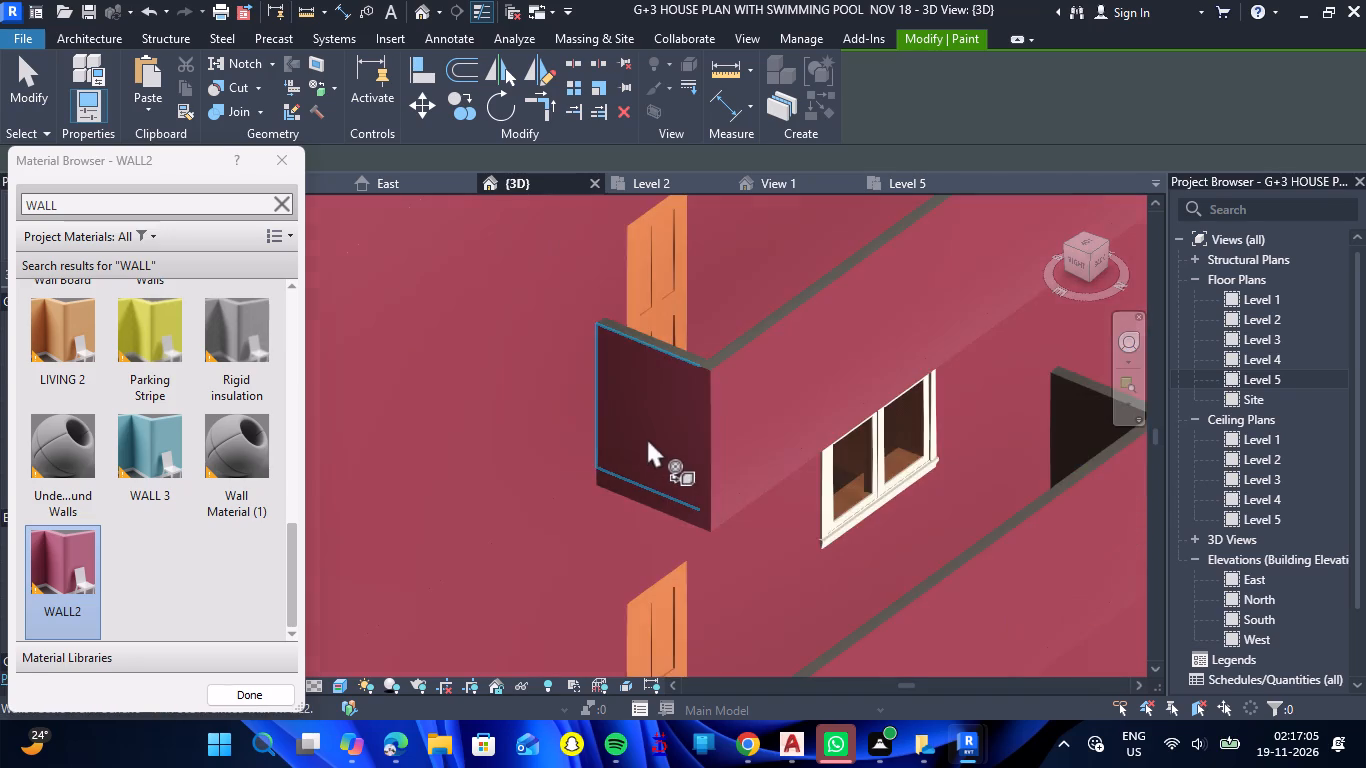
scroll(647, 438, "down", 15)
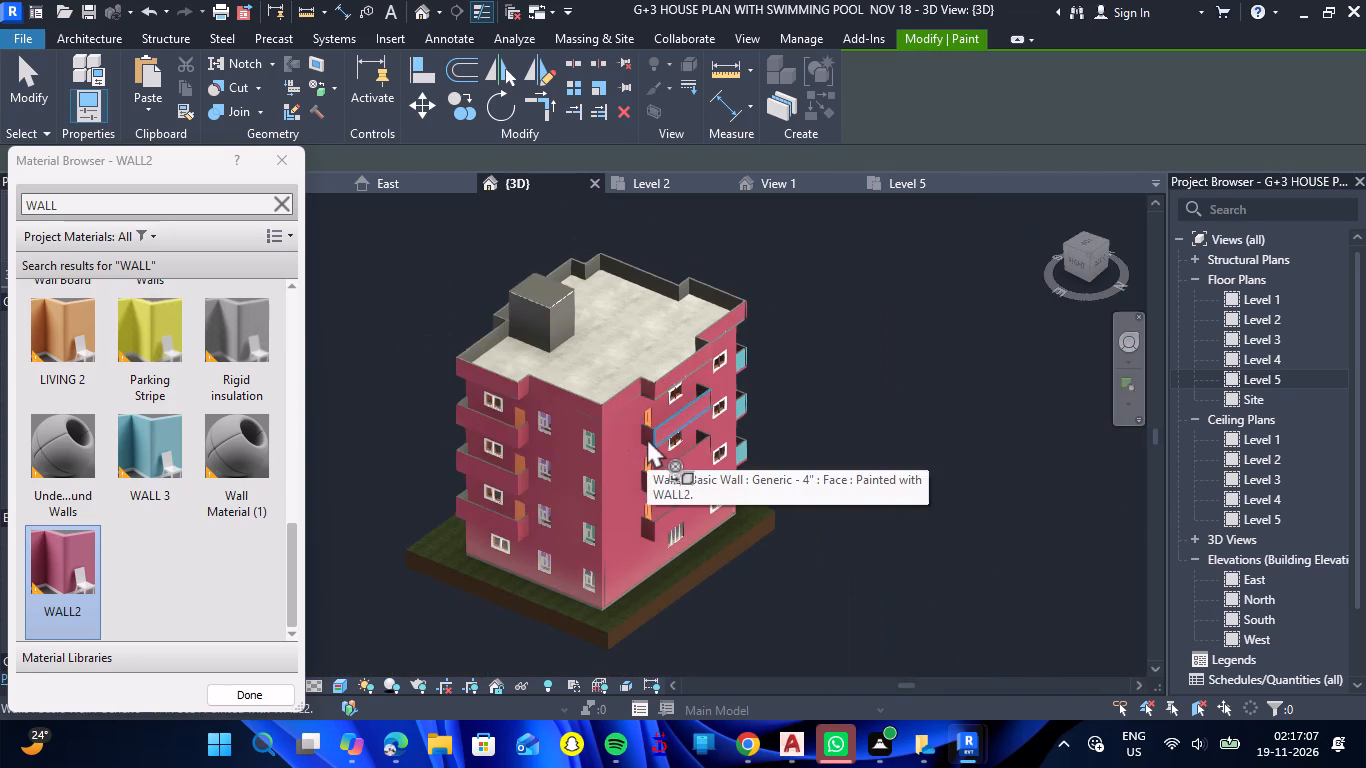
left_click_drag(811, 584, 738, 594, "shift")
right_click_drag(811, 584, 738, 594, "shift")
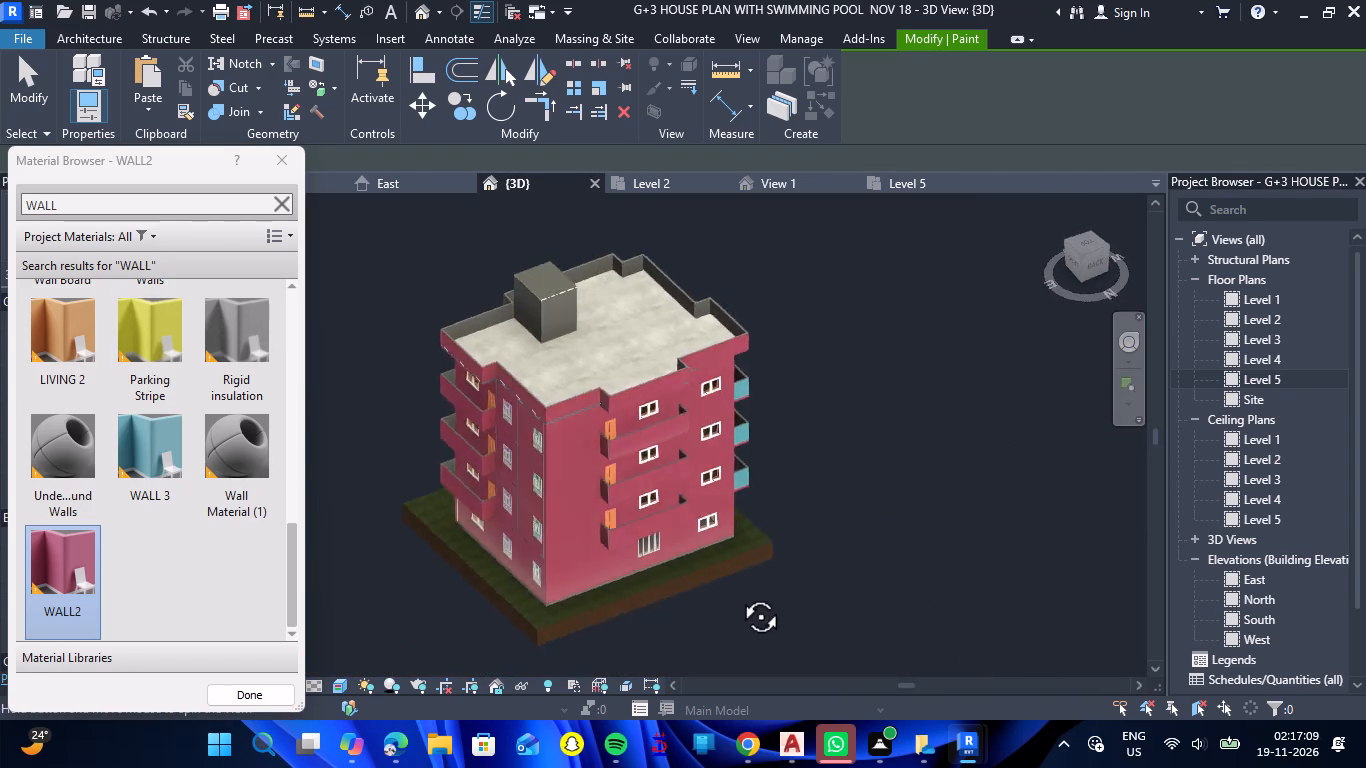
right_click_drag(738, 594, 517, 538, "shift")
left_click_drag(738, 594, 517, 538, "shift")
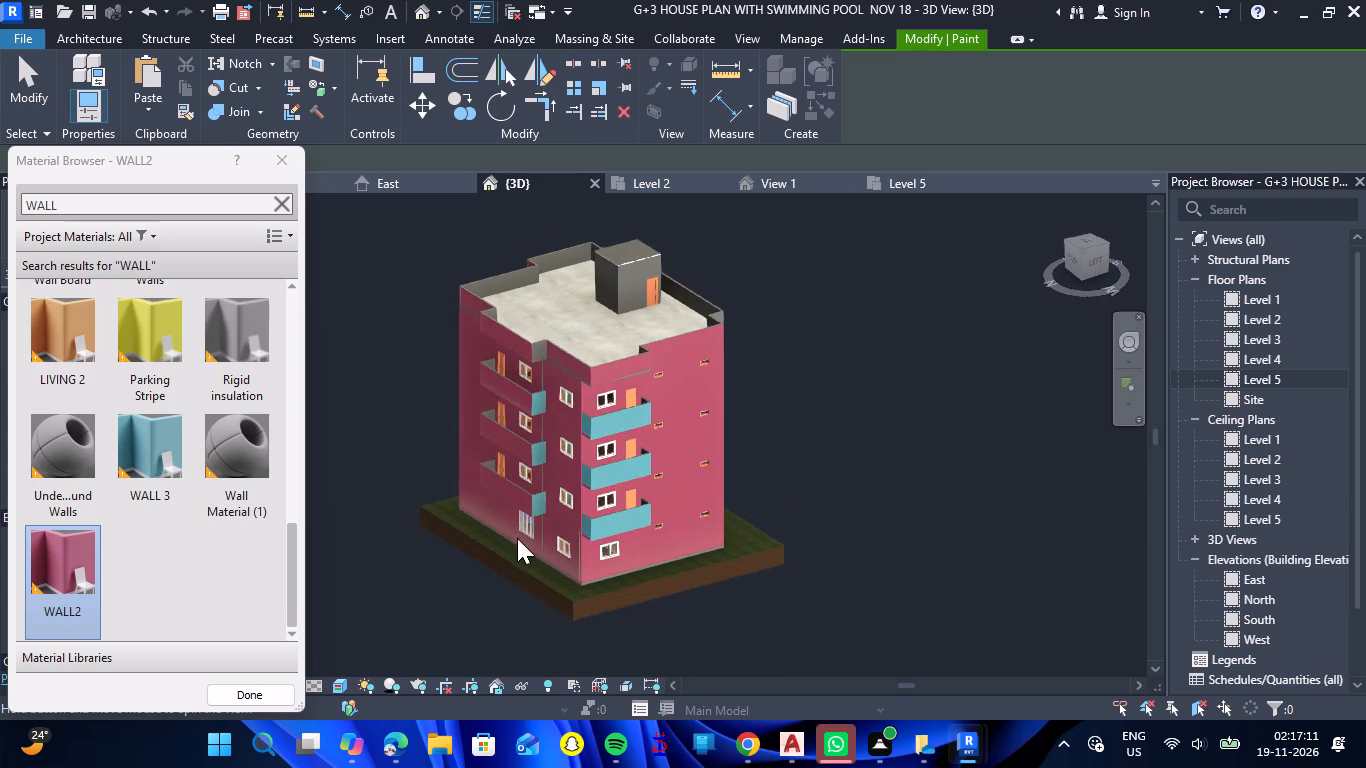
scroll(530, 525, "up", 14)
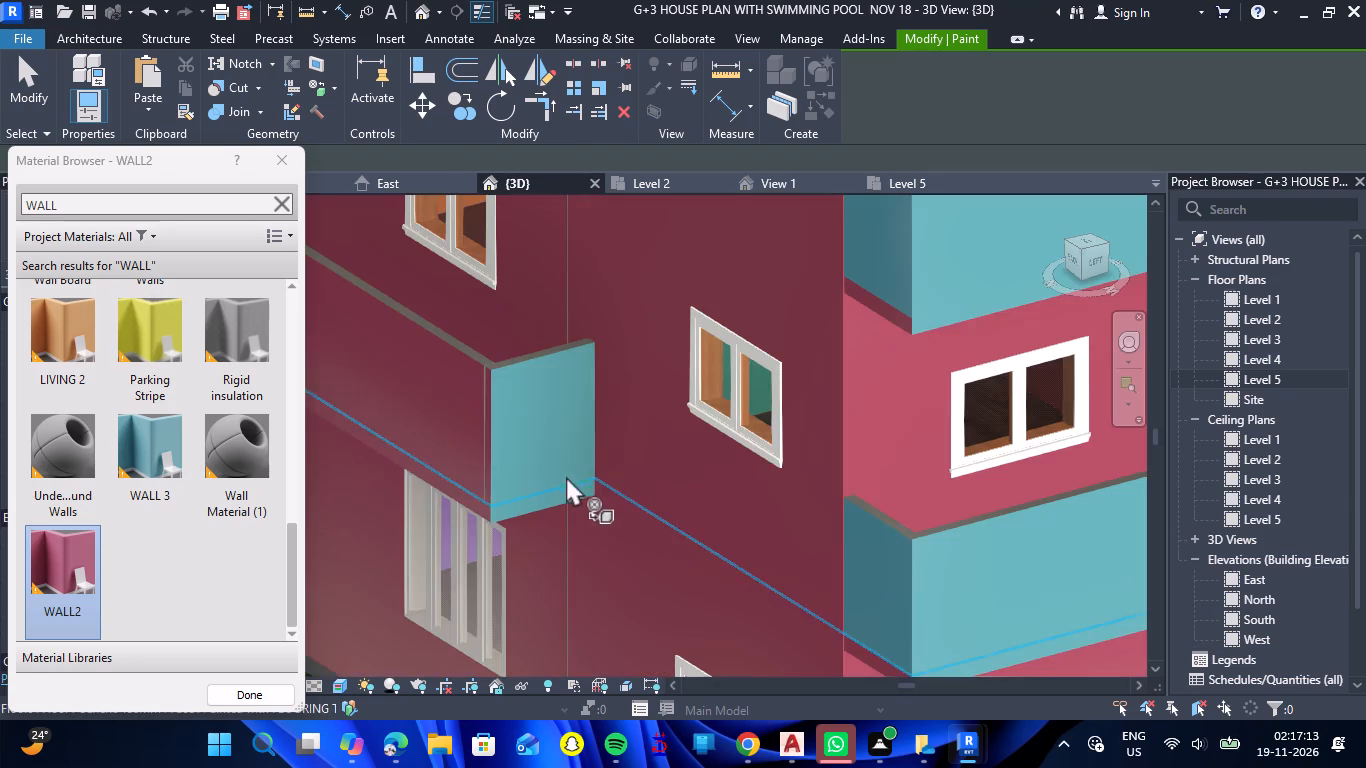
left_click(536, 445)
scroll(523, 499, "up", 8)
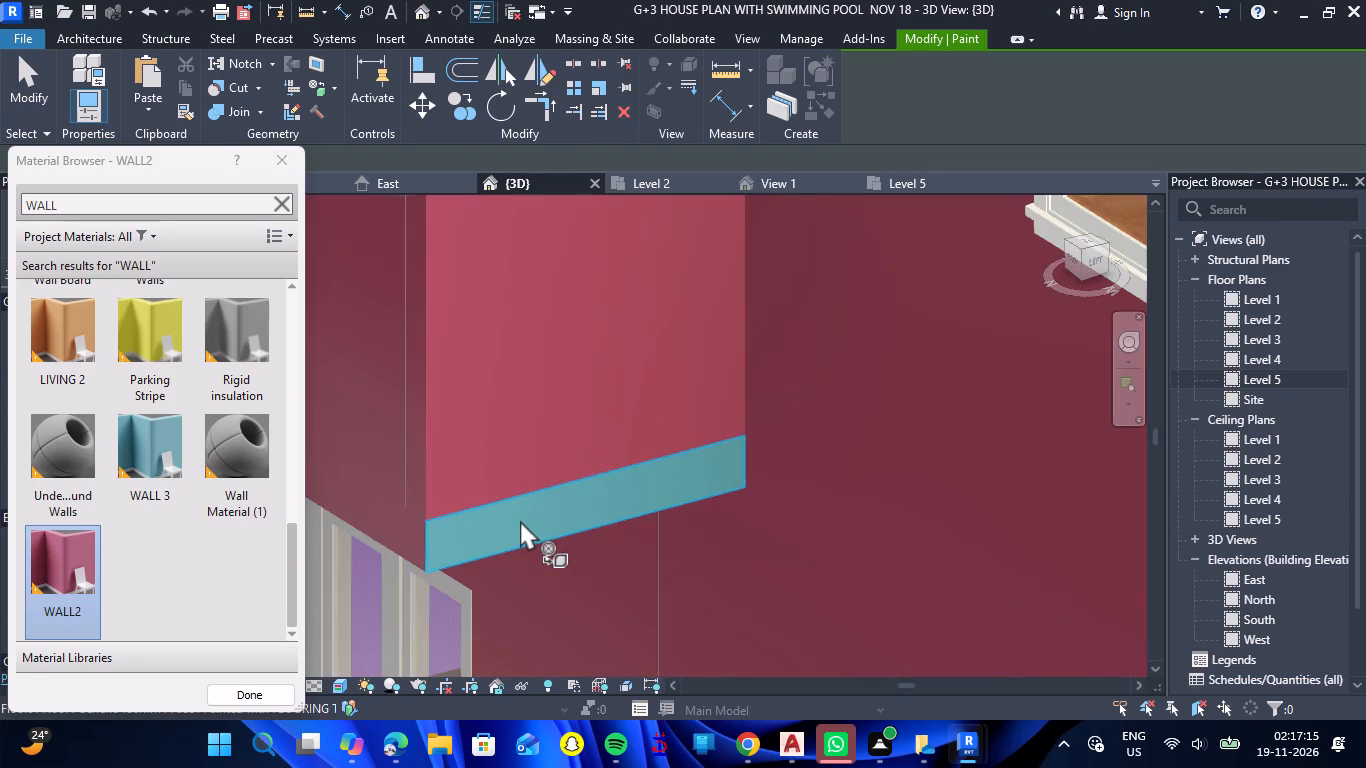
left_click(518, 522)
Paint the parapet face and slab edge face at the unpainted end of the back facade's middle balcony with WALL2.
scroll(597, 441, "down", 7)
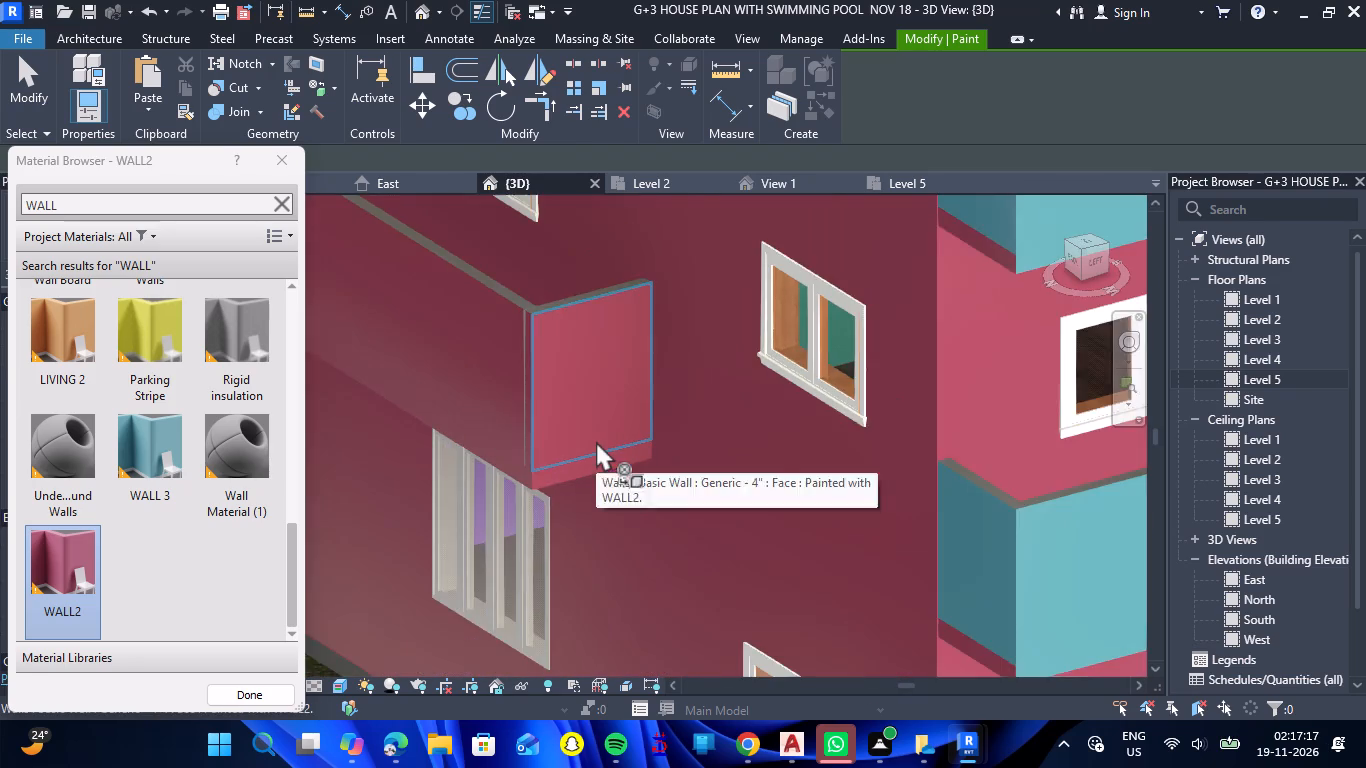
scroll(596, 441, "down", 6)
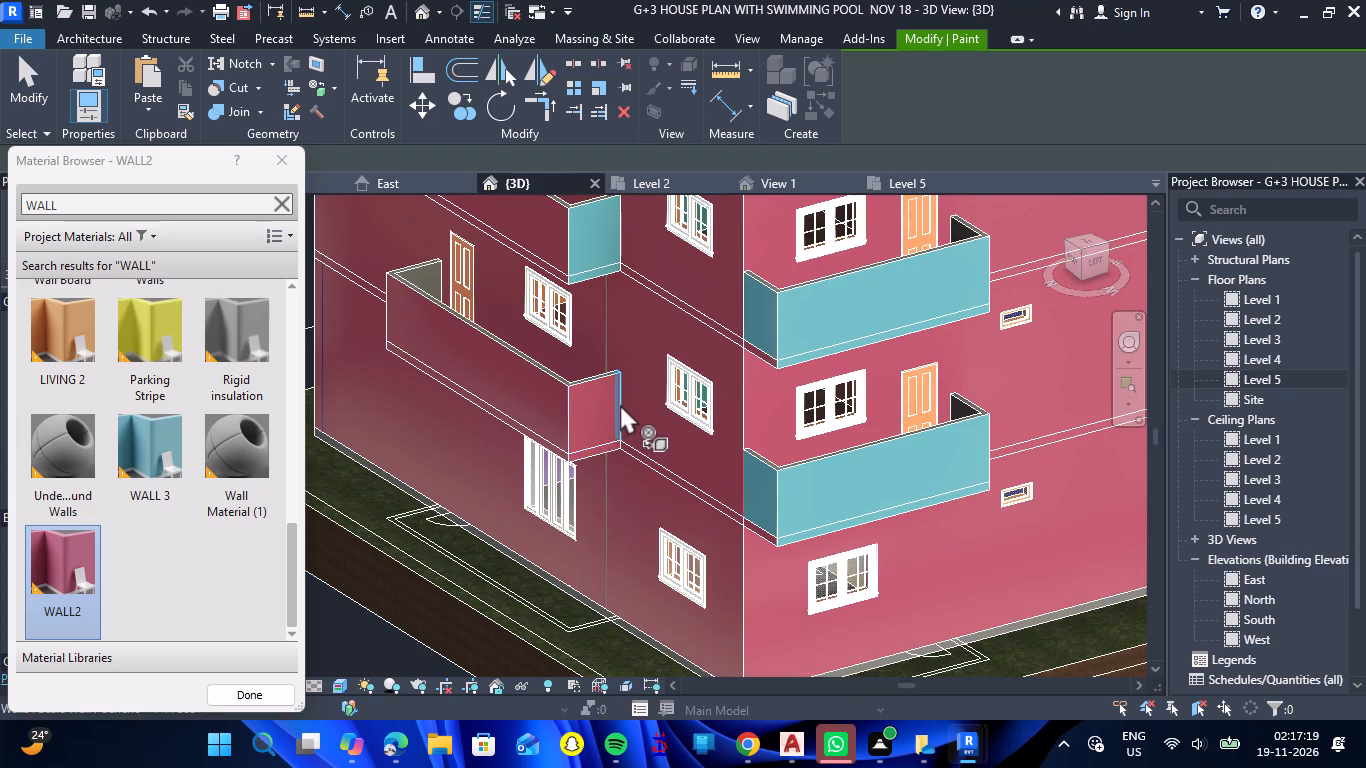
scroll(621, 404, "down", 3)
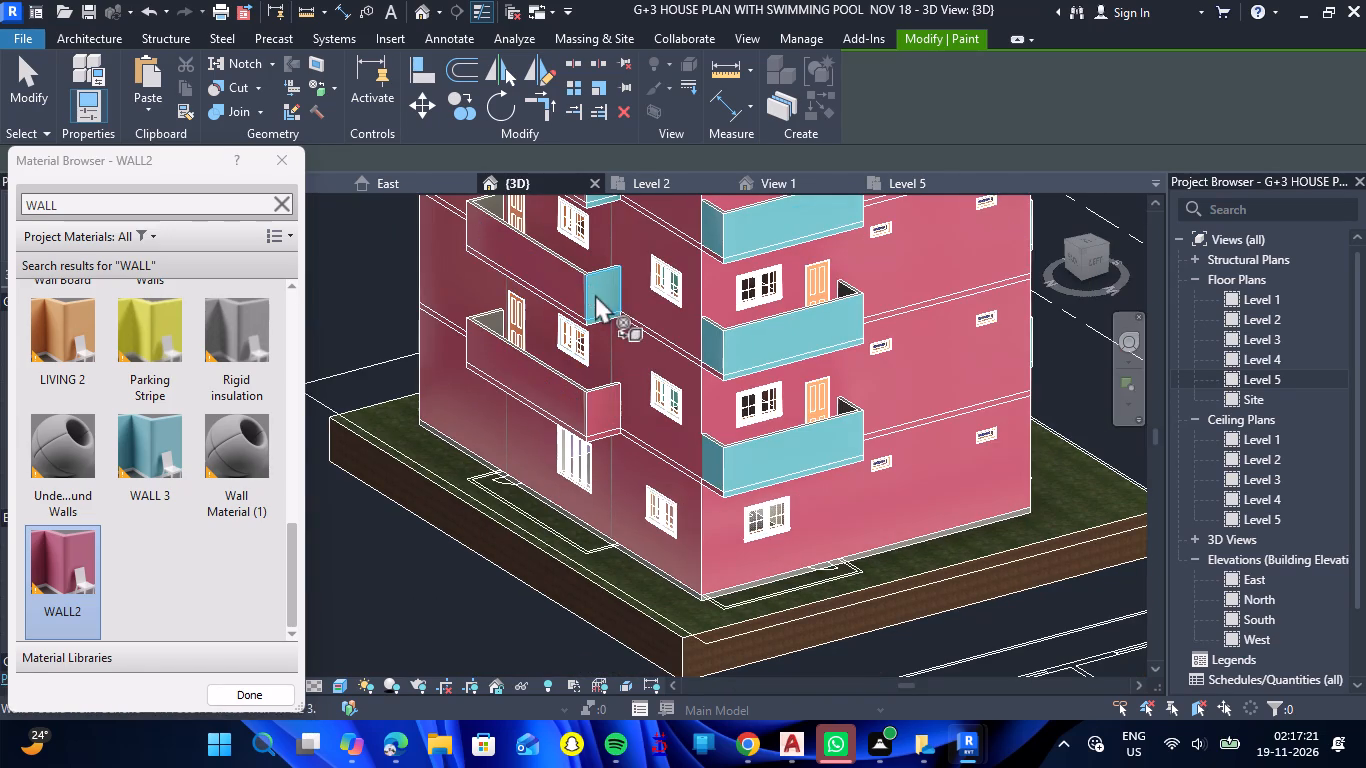
scroll(595, 294, "up", 5)
left_click(612, 298)
scroll(611, 343, "up", 3)
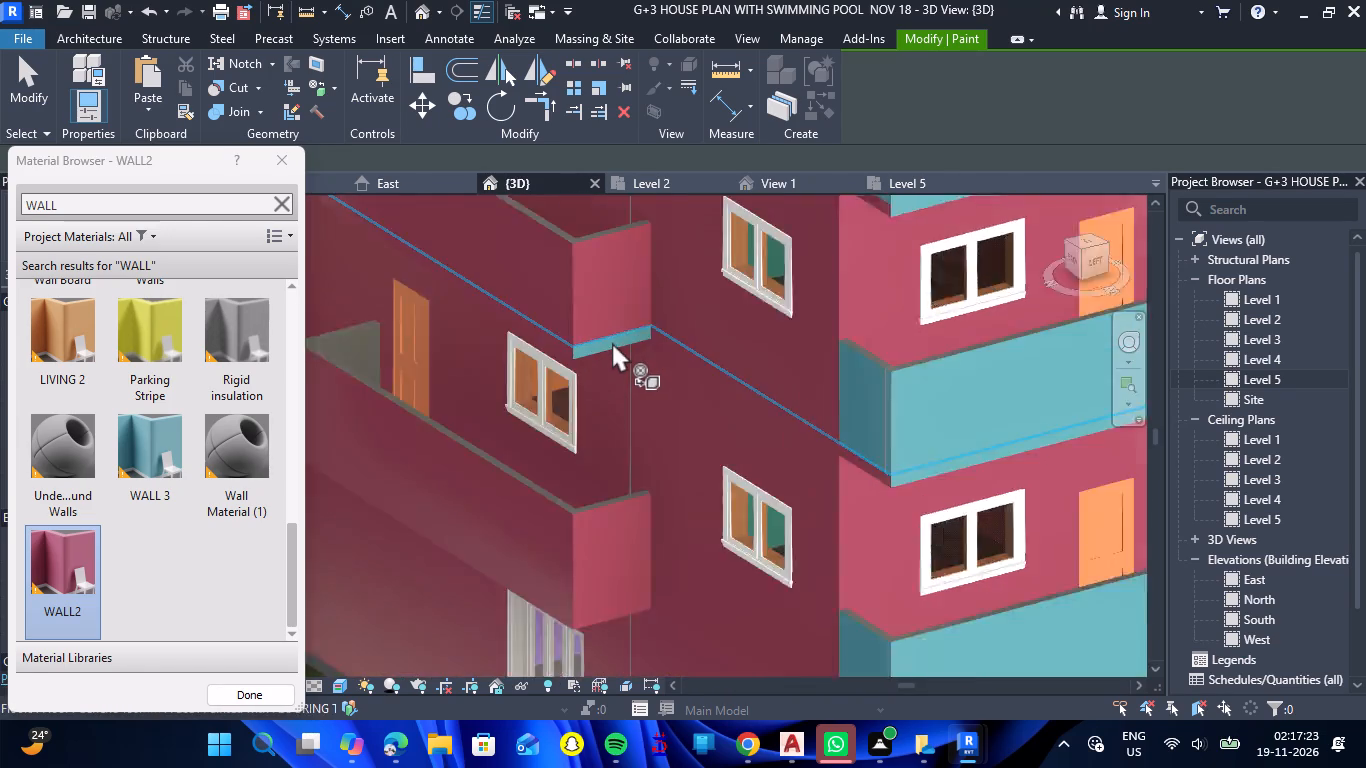
scroll(612, 342, "up", 5)
left_click(613, 342)
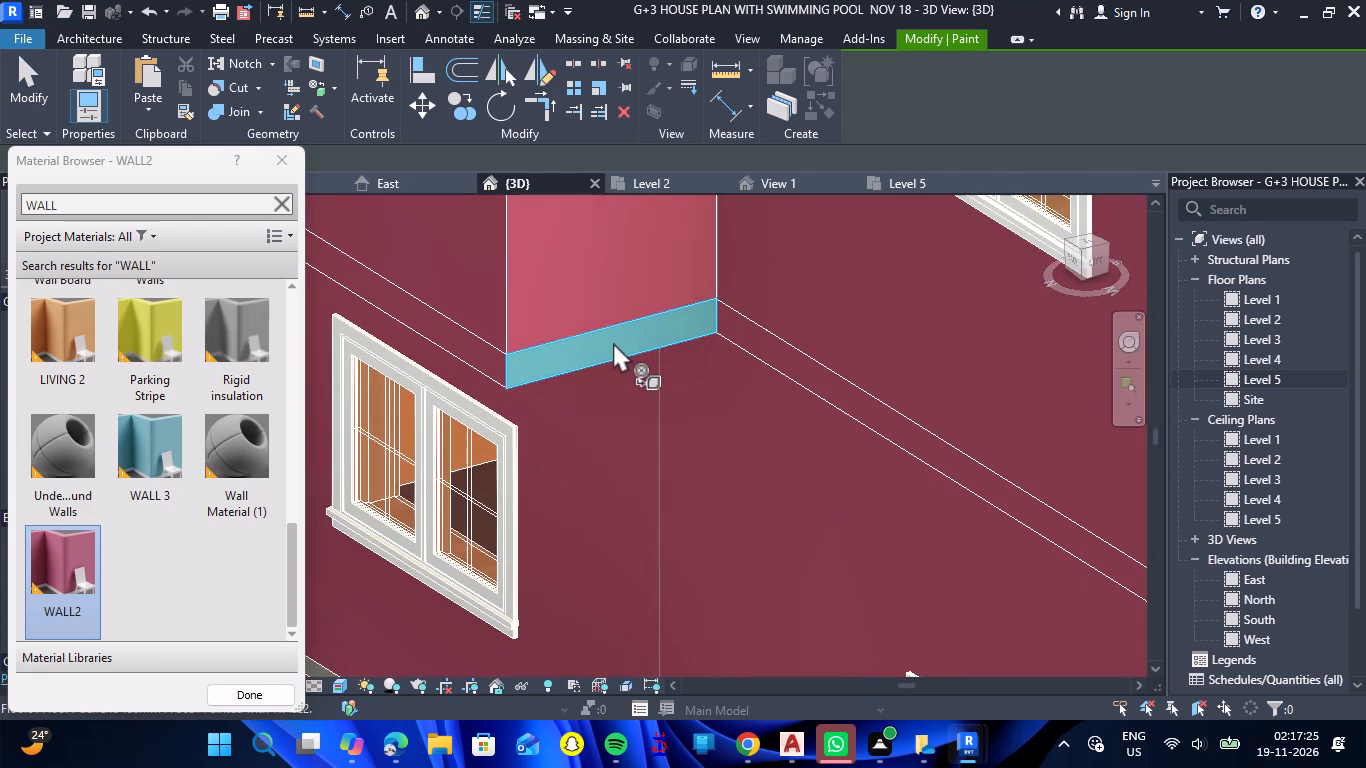
Paint the short grey return face of the roof parapet, directly above the back facade's balcony ends, with WALL2.
scroll(615, 342, "down", 14)
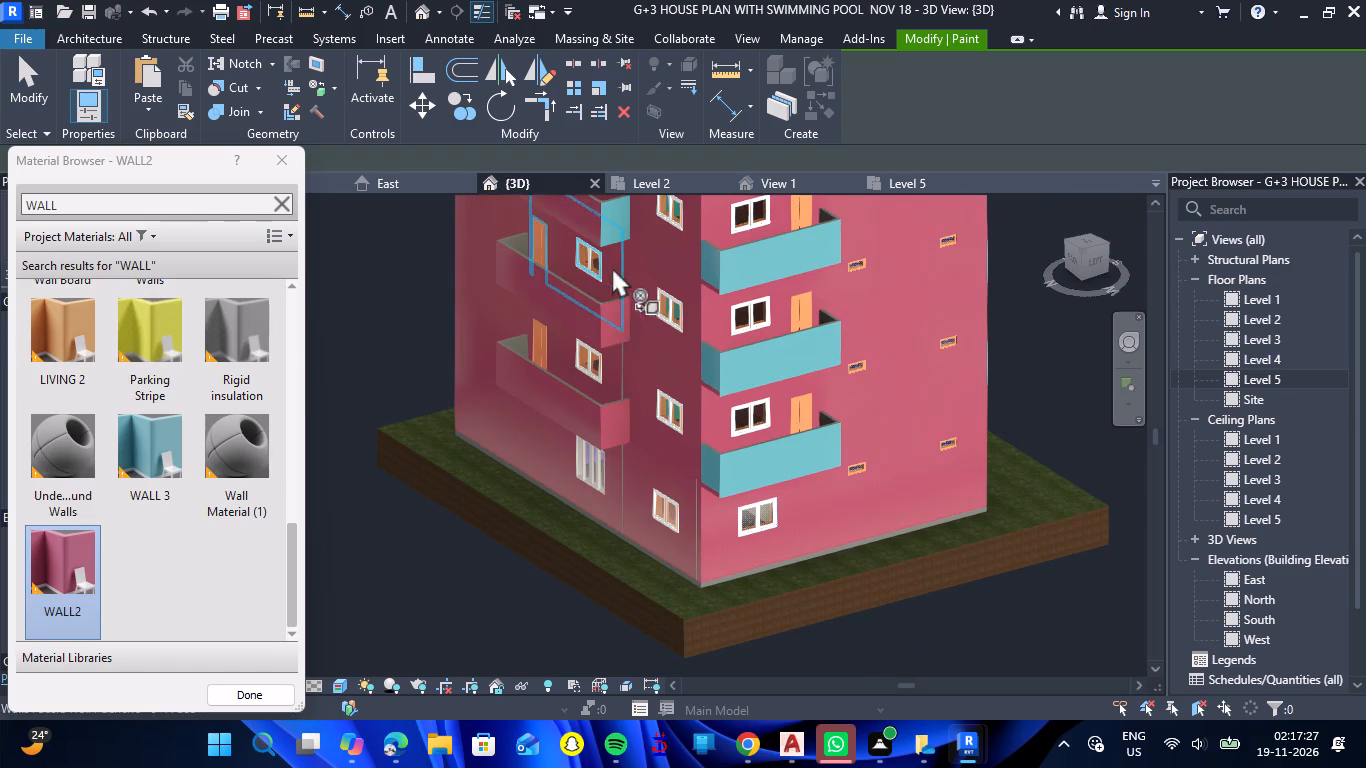
scroll(633, 286, "down", 5)
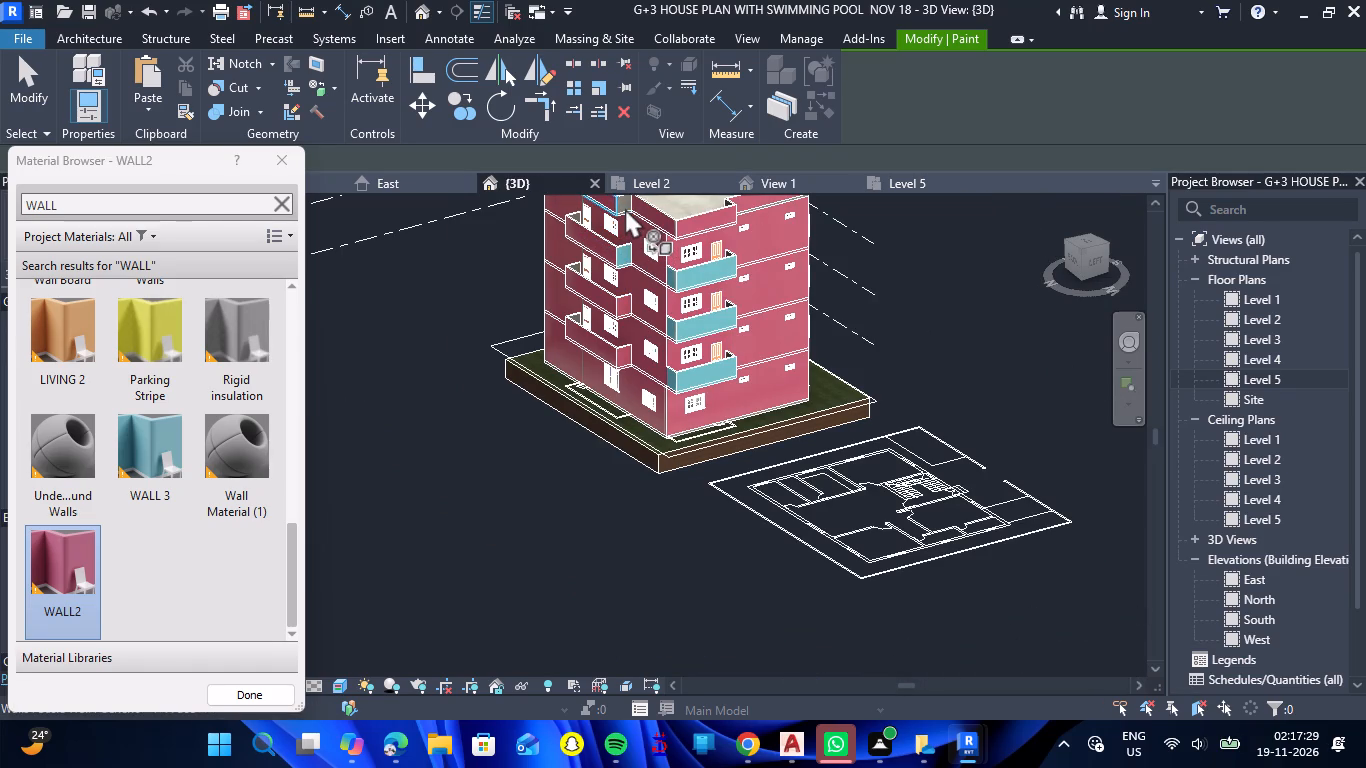
scroll(625, 201, "up", 8)
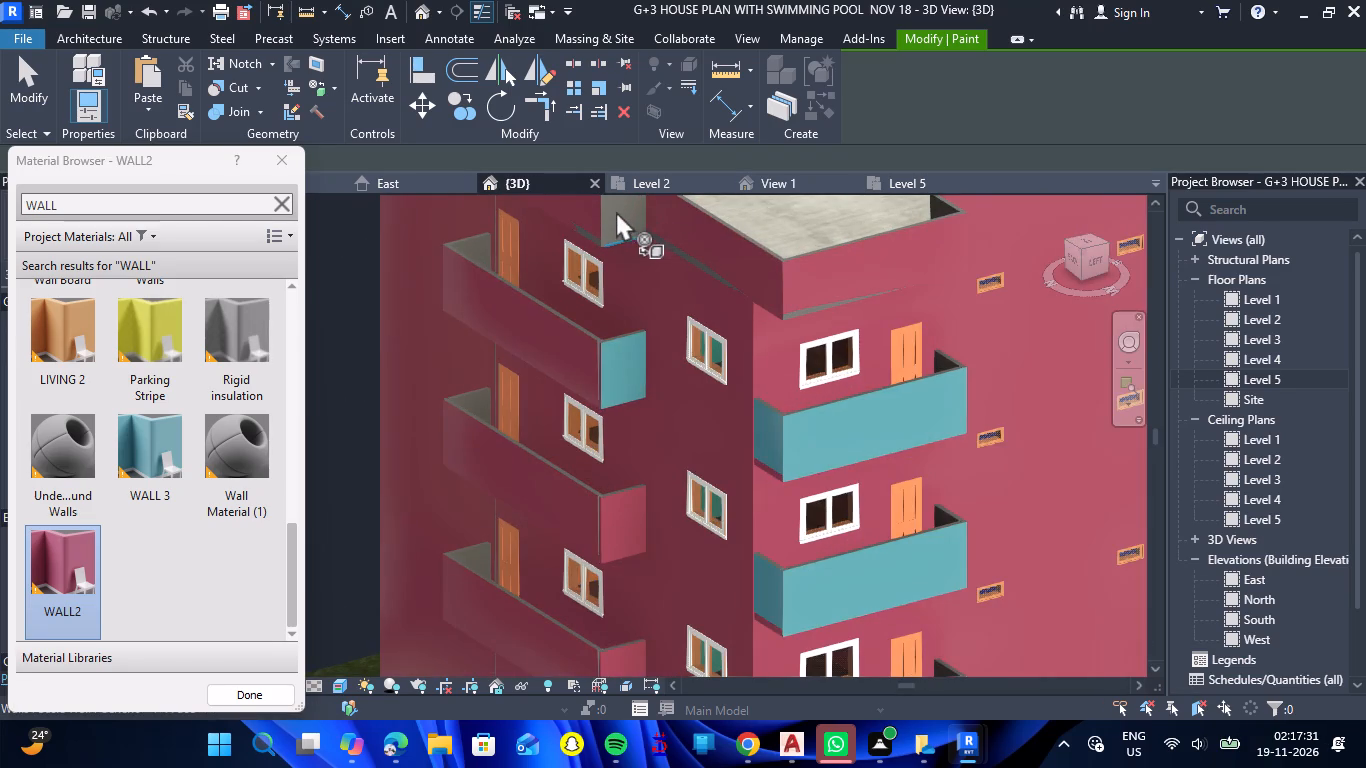
scroll(622, 217, "up", 4)
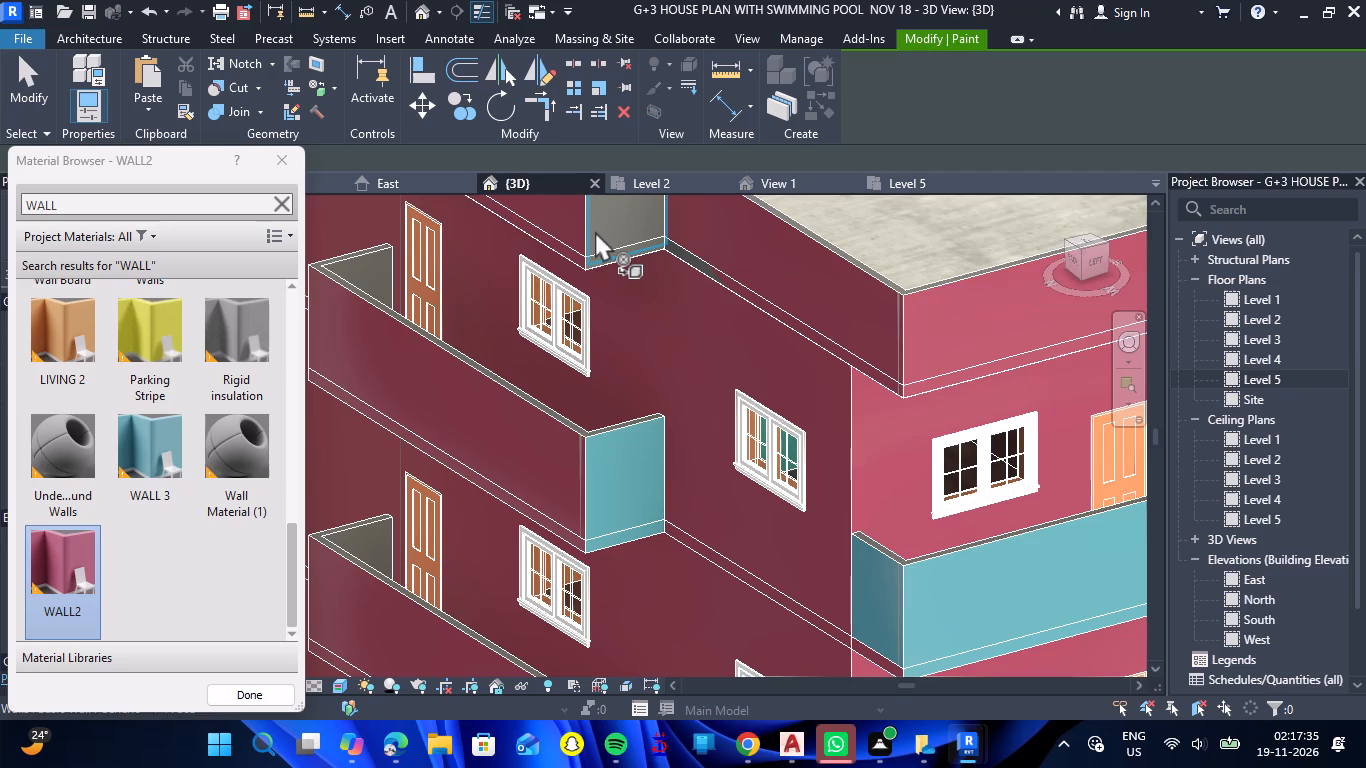
left_click(595, 231)
scroll(603, 251, "down", 5)
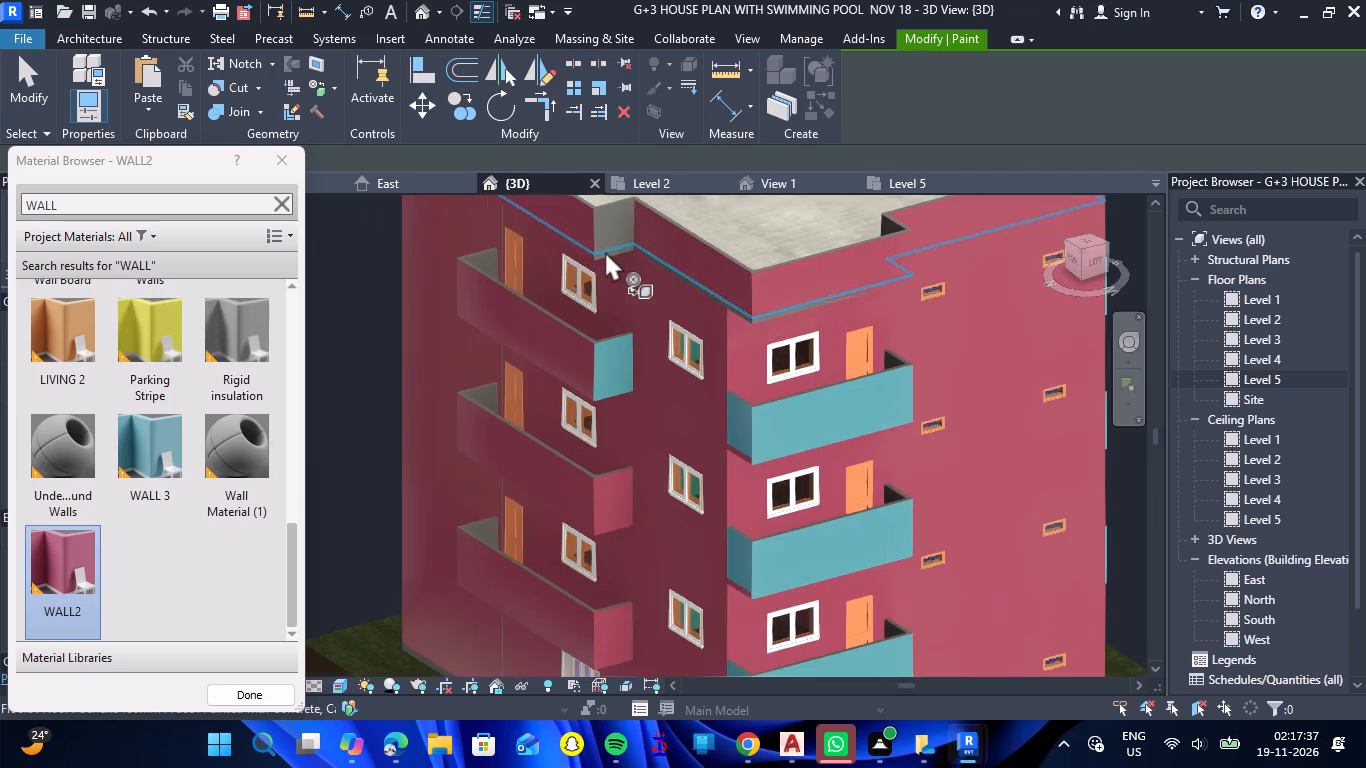
scroll(605, 202, "up", 9)
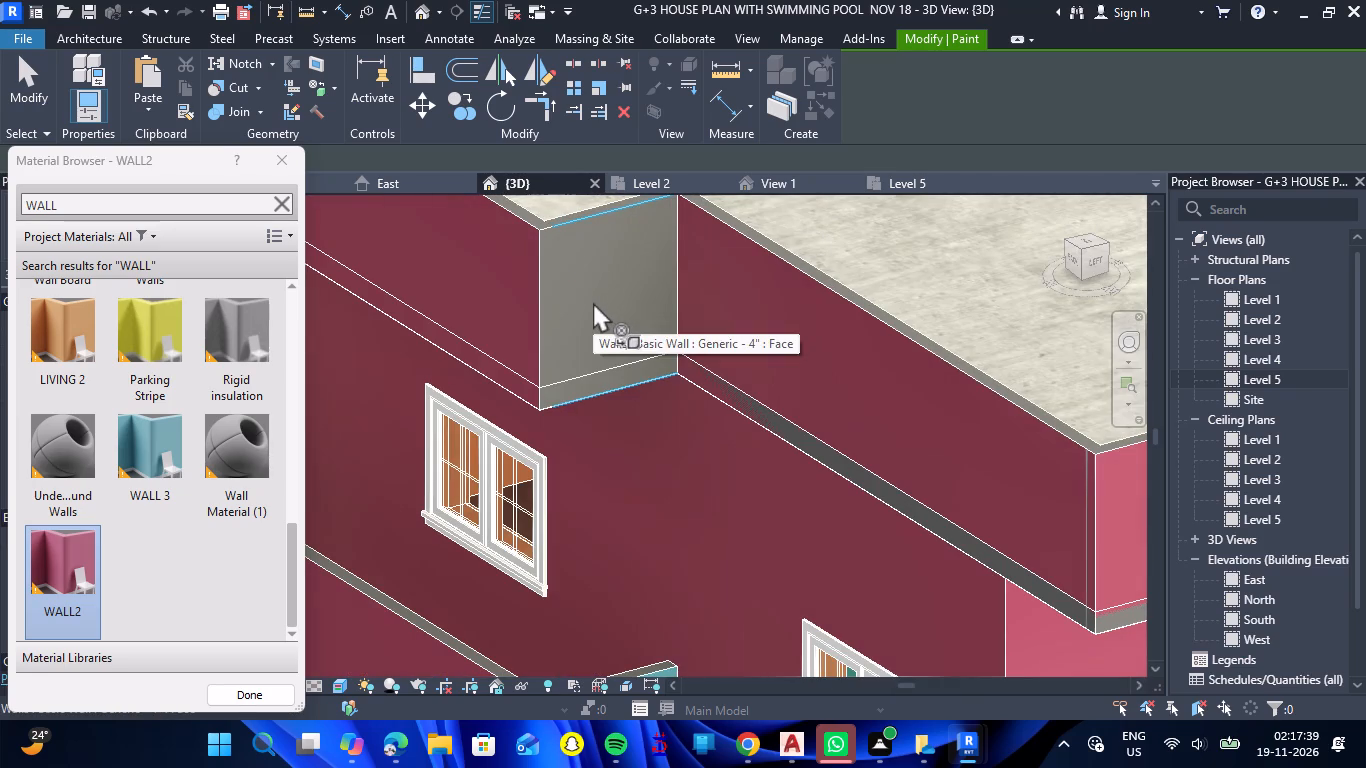
left_click(593, 302)
Paint the parapet face and slab edge face at the unpainted end of the back facade's uppermost balcony with WALL2.
scroll(597, 297, "down", 7)
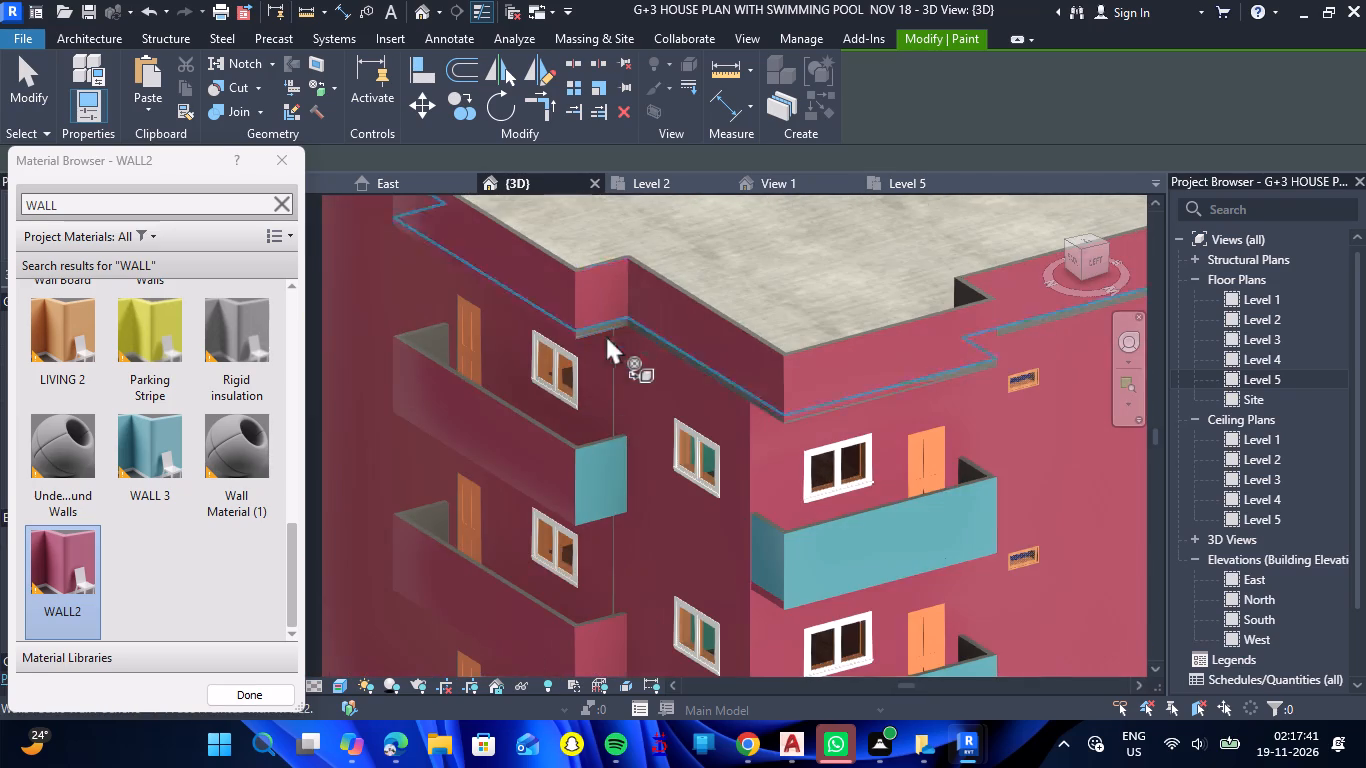
scroll(589, 479, "up", 9)
left_click(593, 477)
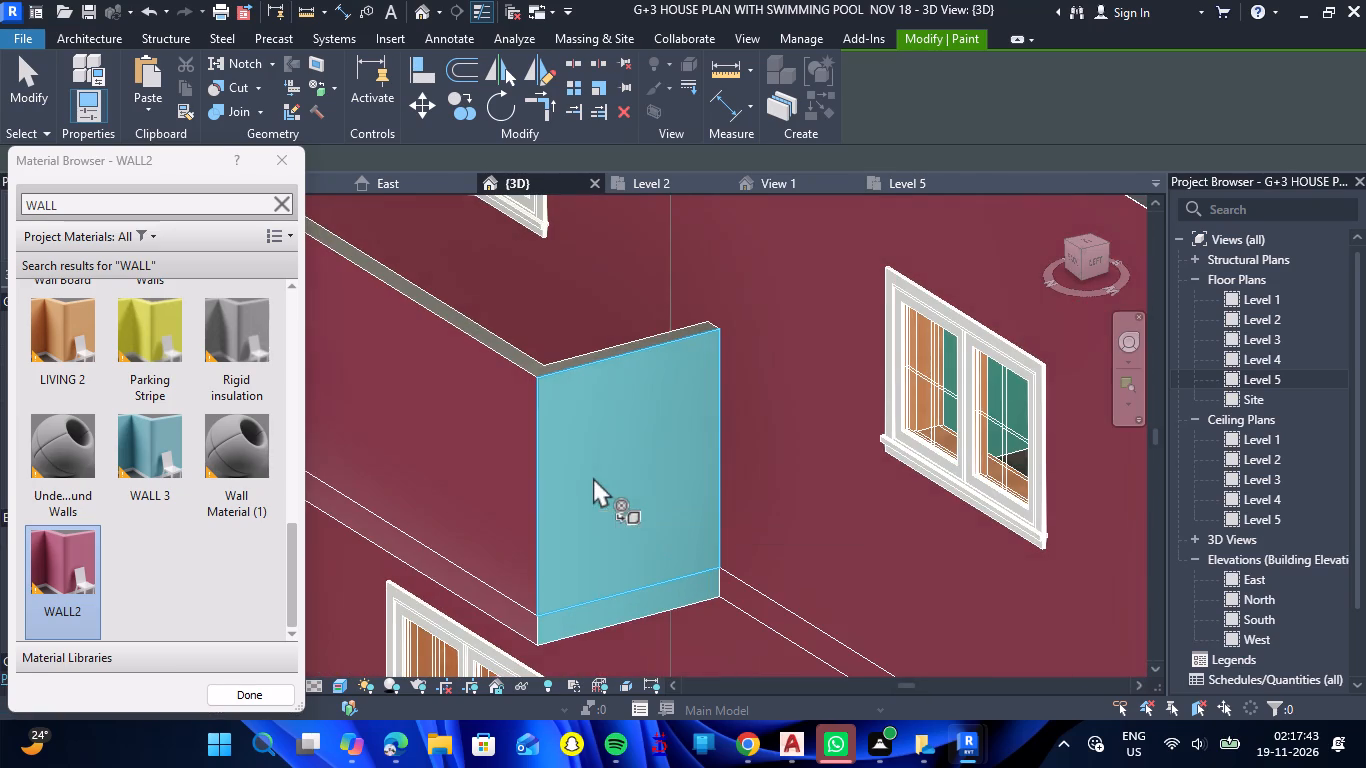
left_click(602, 612)
Paint the left facade's uppermost balcony with WALL2, covering the near-end parapet, the long front parapet and the front slab edge.
scroll(613, 459, "down", 10)
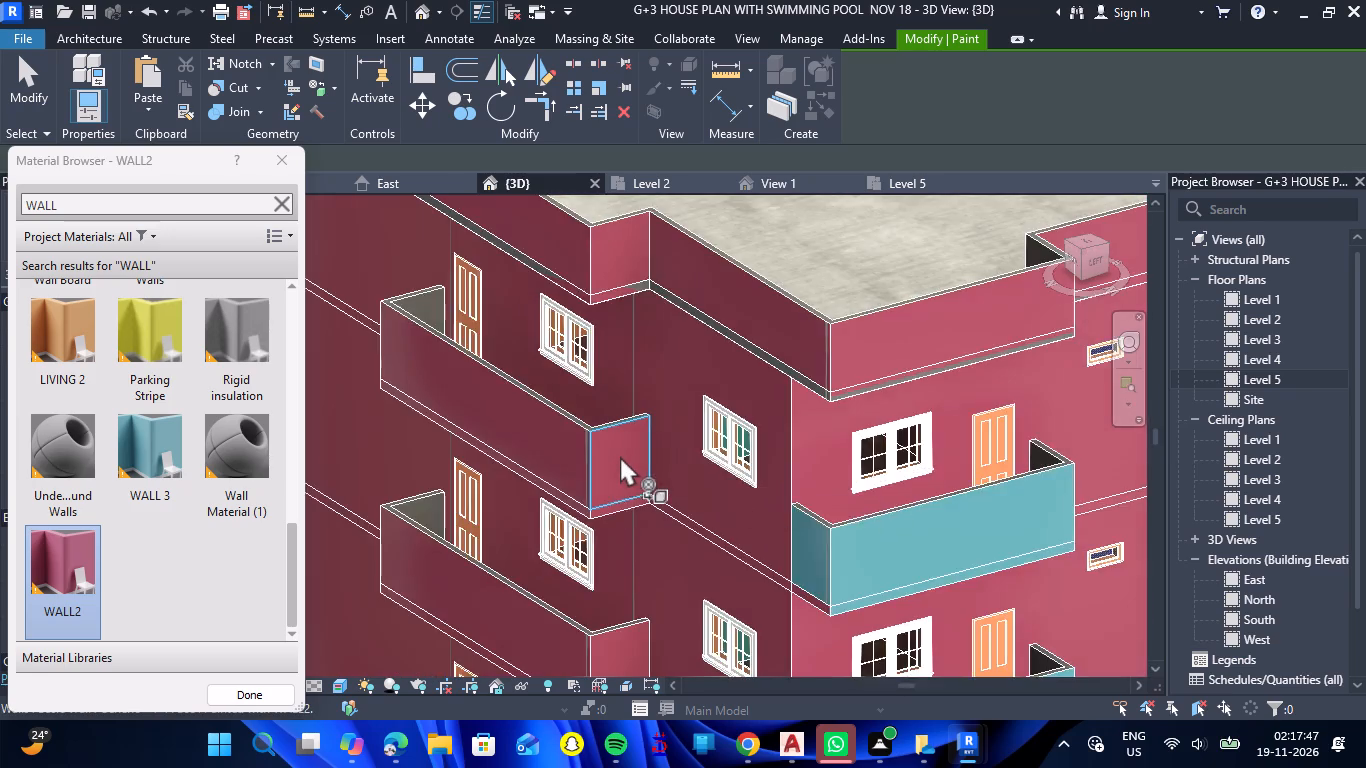
scroll(620, 456, "down", 5)
scroll(742, 526, "up", 7)
scroll(601, 446, "up", 4)
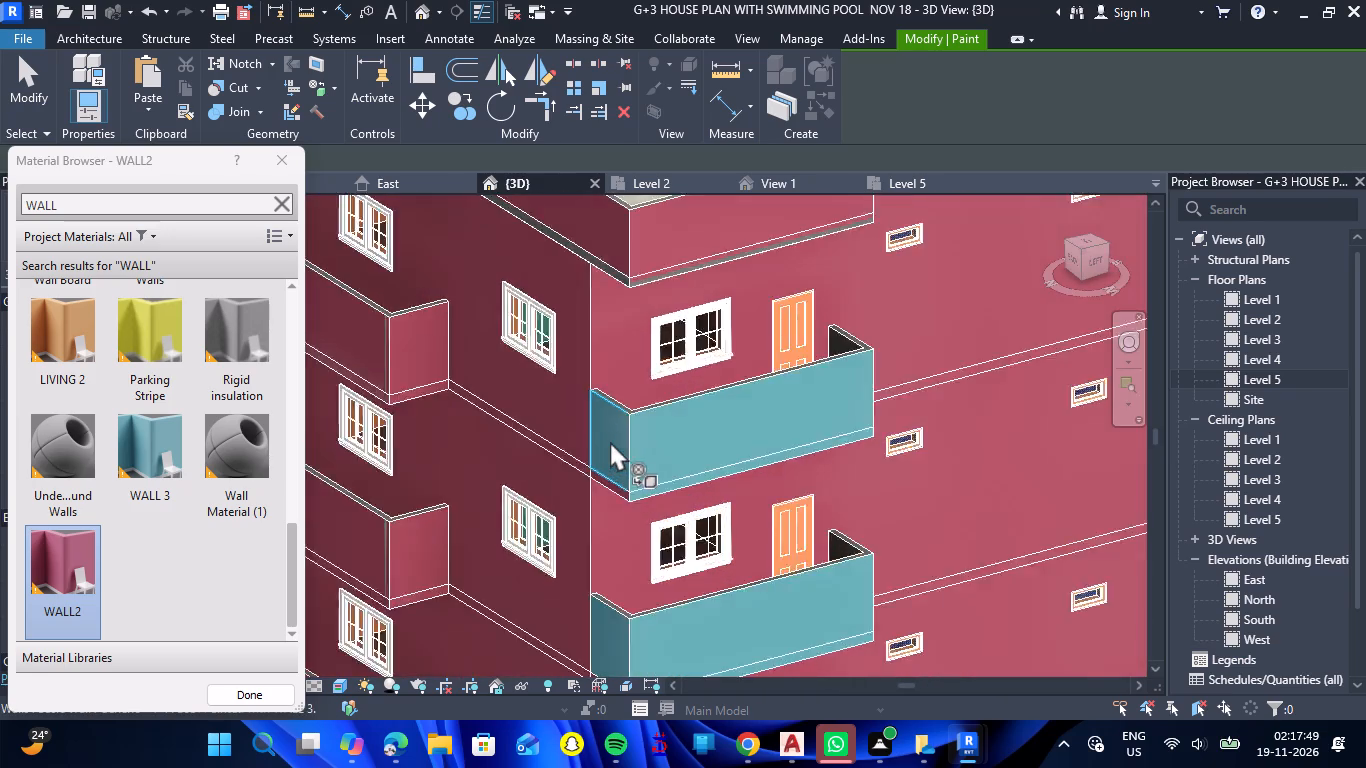
scroll(610, 441, "up", 2)
left_click(613, 440)
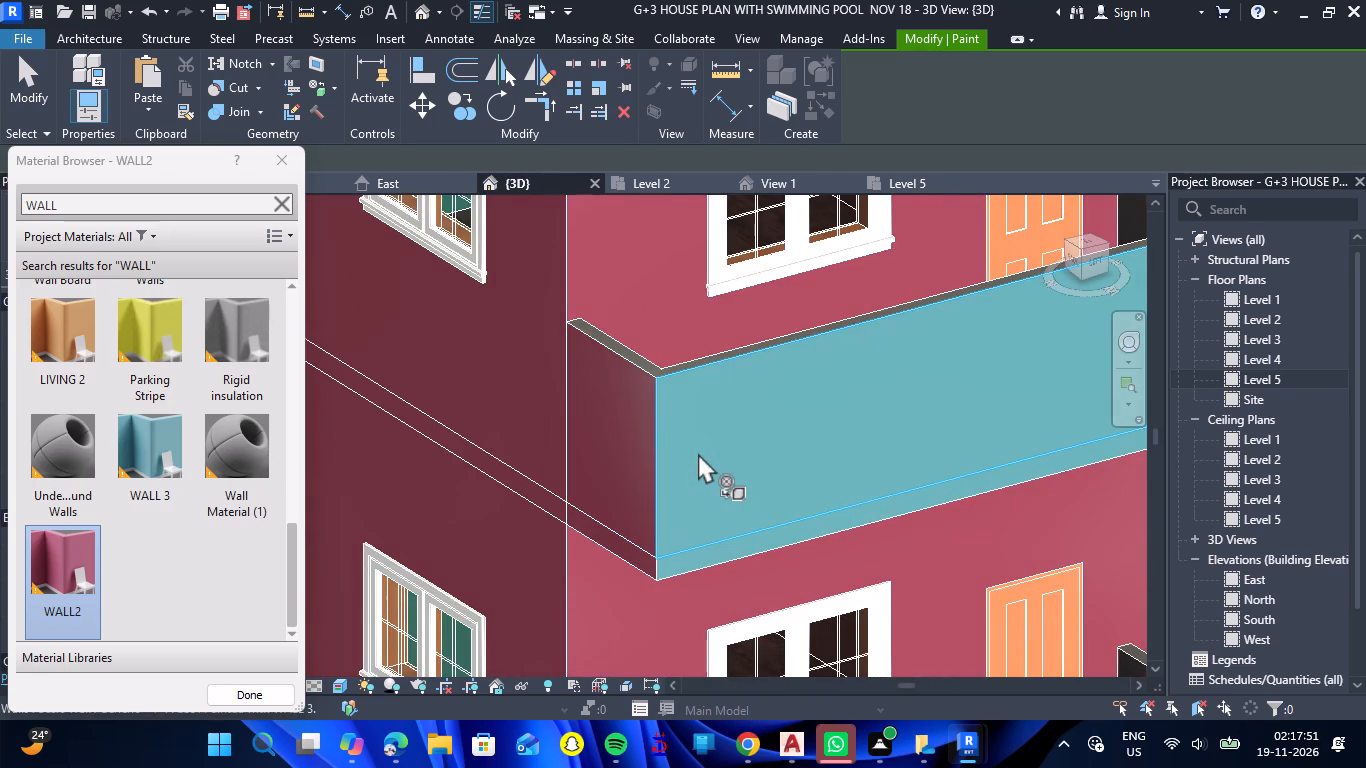
left_click(698, 453)
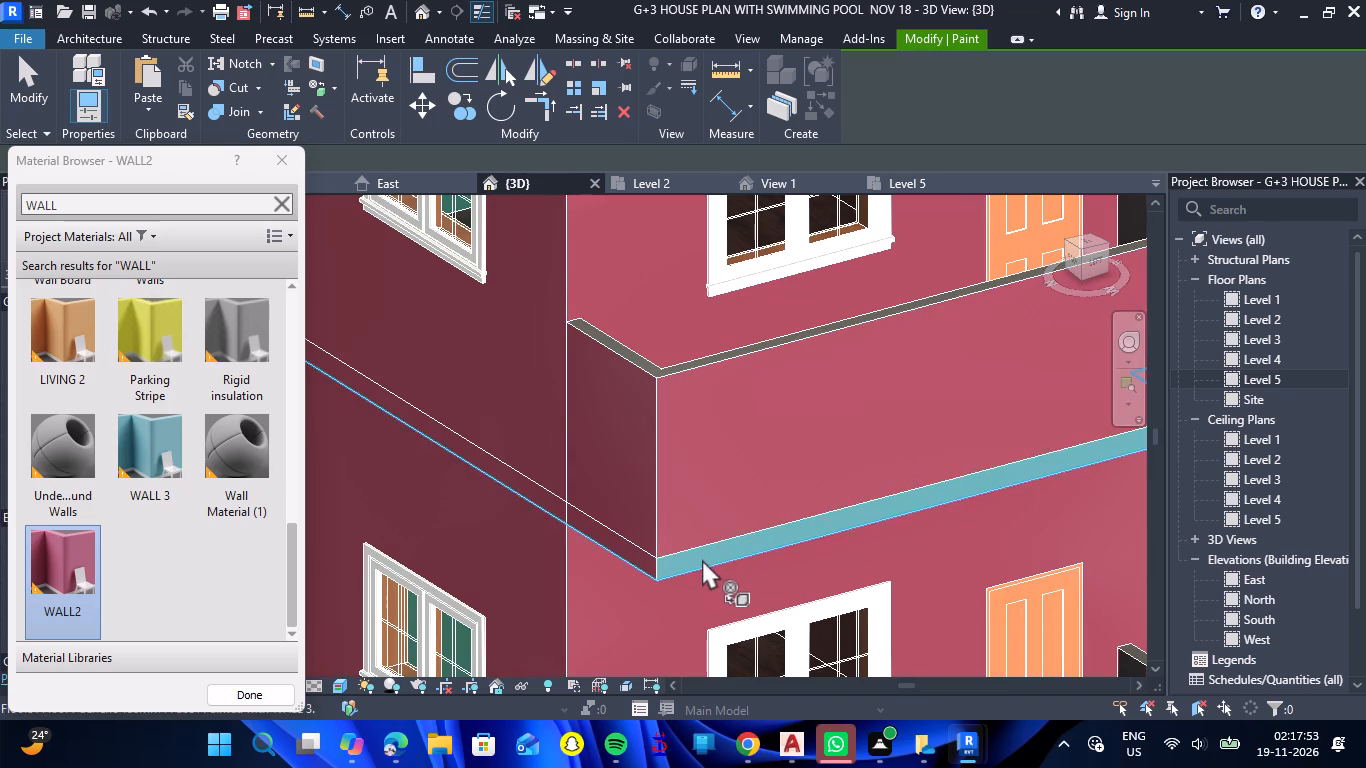
left_click(699, 559)
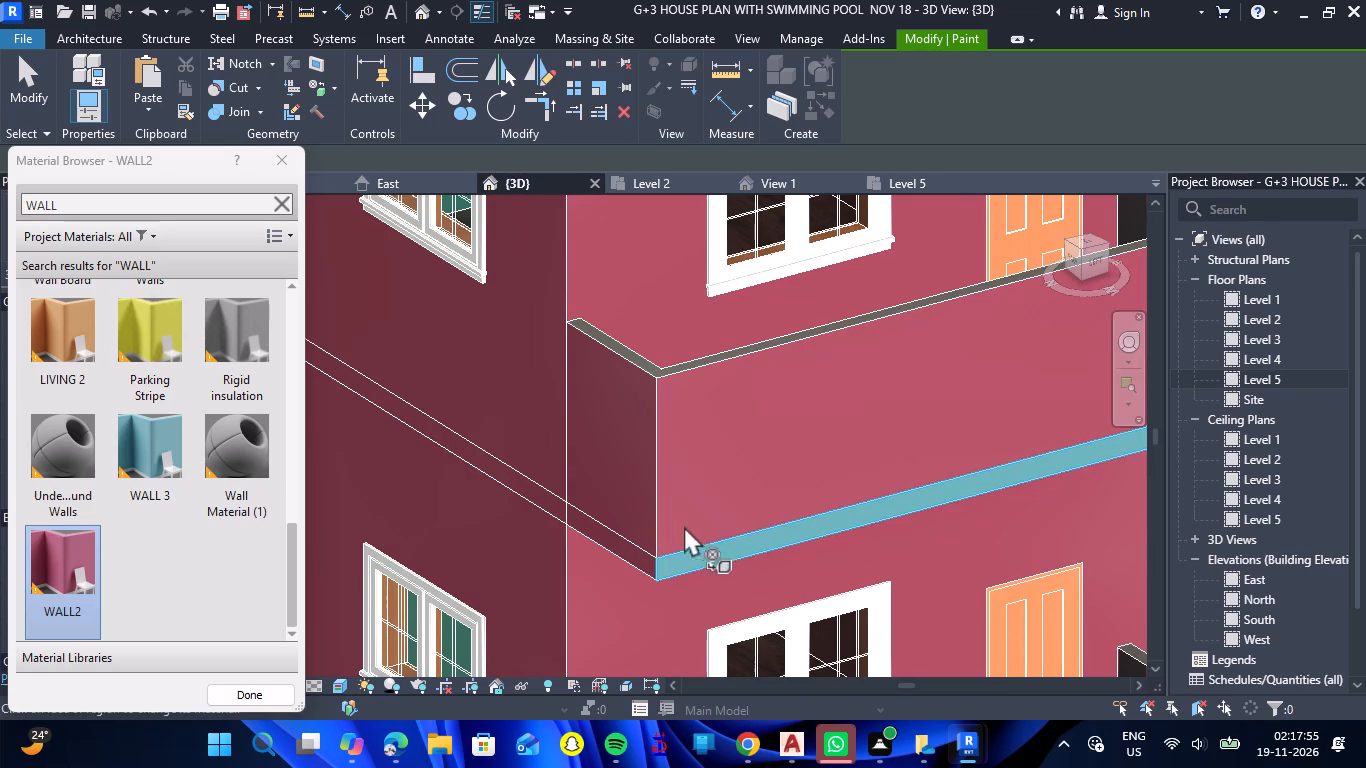
Paint the left facade's lowest balcony with WALL2, covering the near-end parapet, the long front parapet and the front slab edge.
scroll(674, 512, "down", 11)
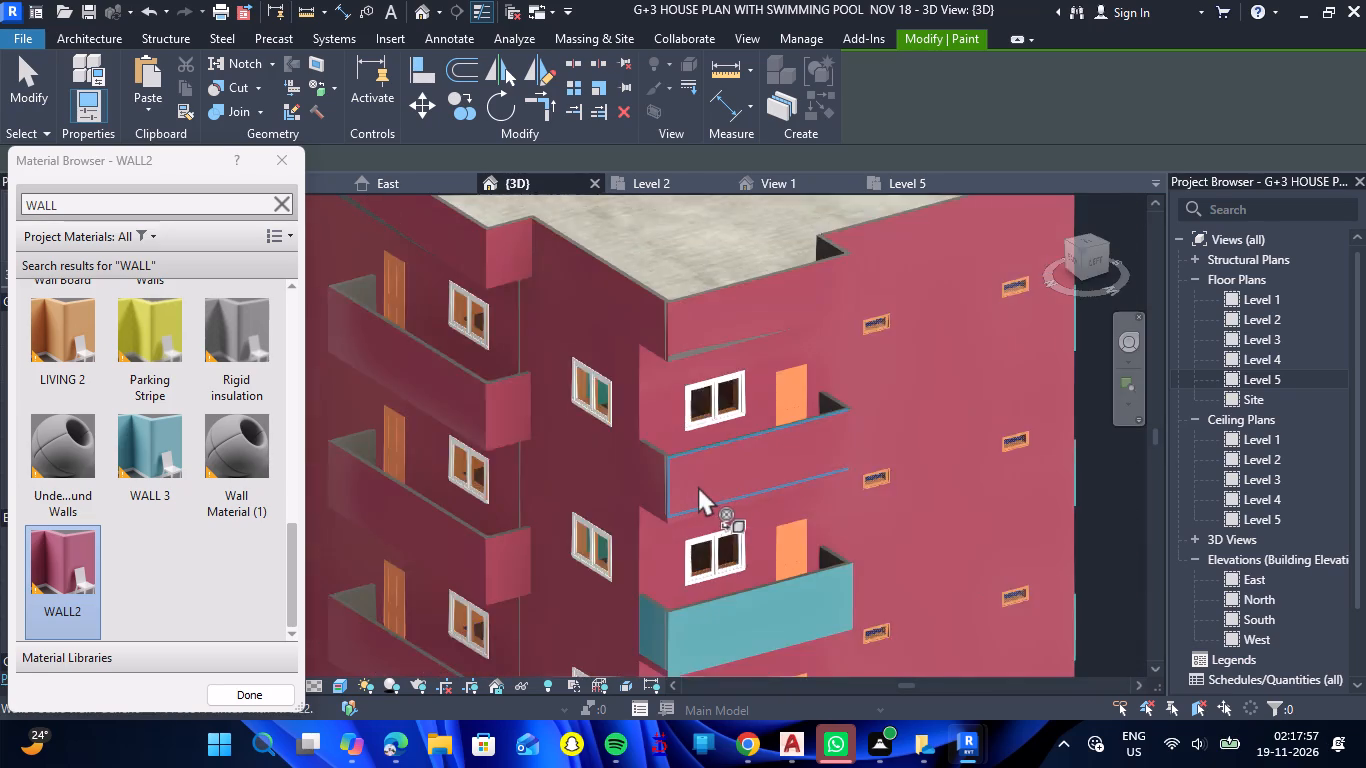
scroll(717, 481, "down", 6)
scroll(701, 568, "up", 5)
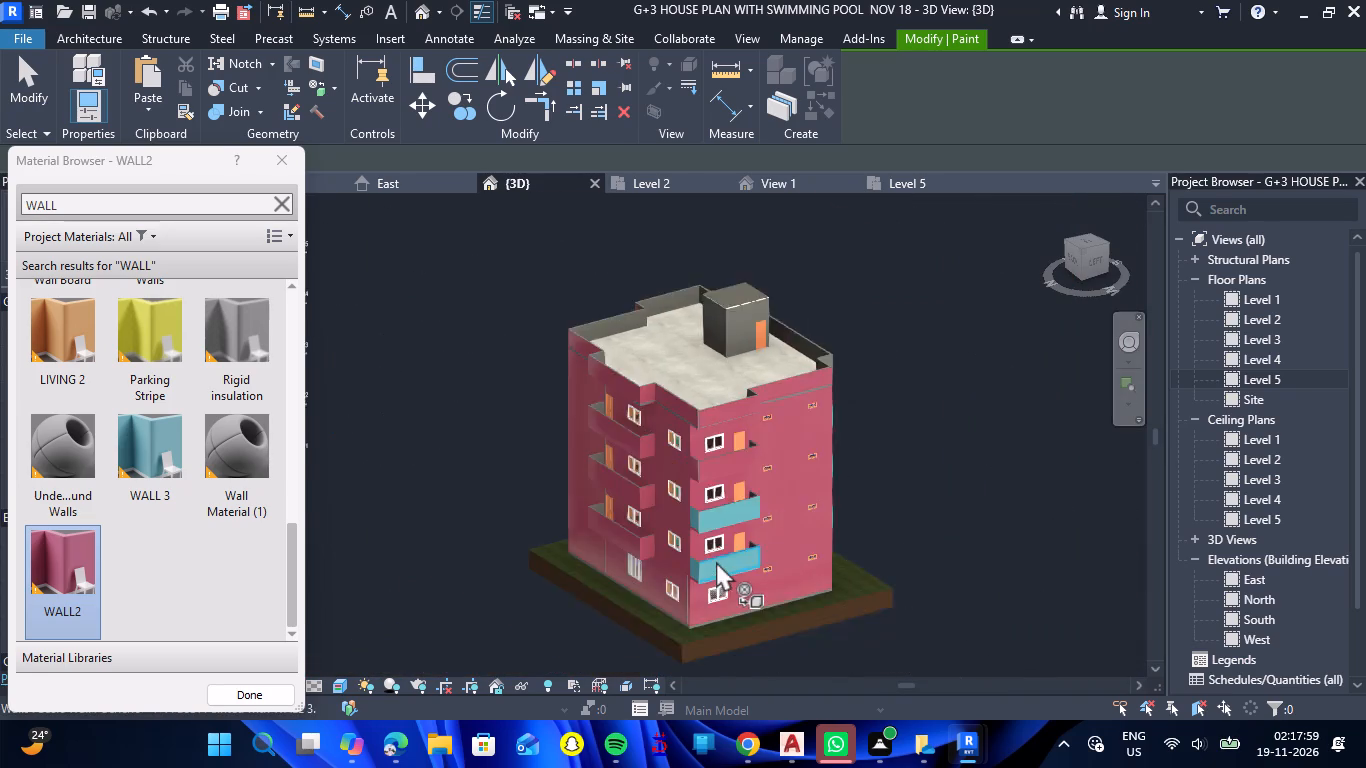
scroll(716, 561, "up", 10)
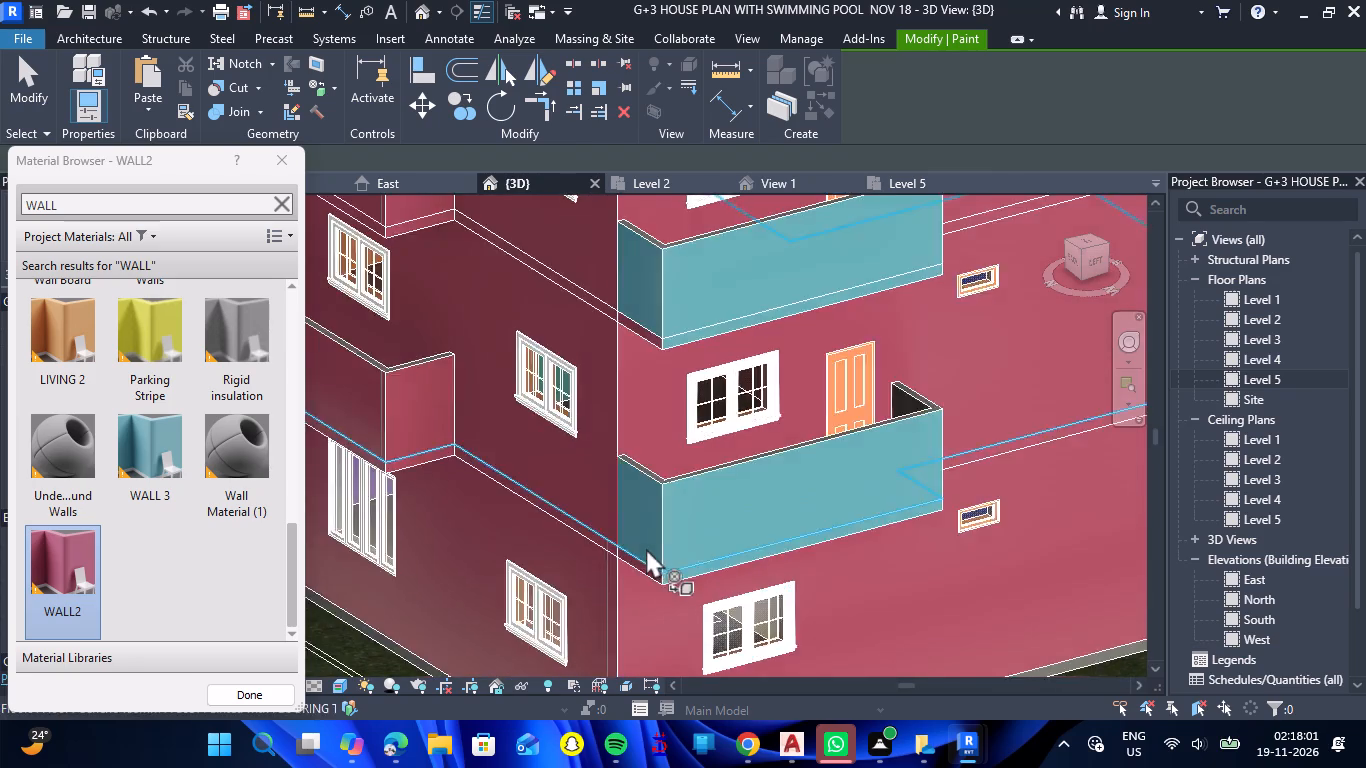
scroll(646, 548, "up", 4)
left_click(652, 517)
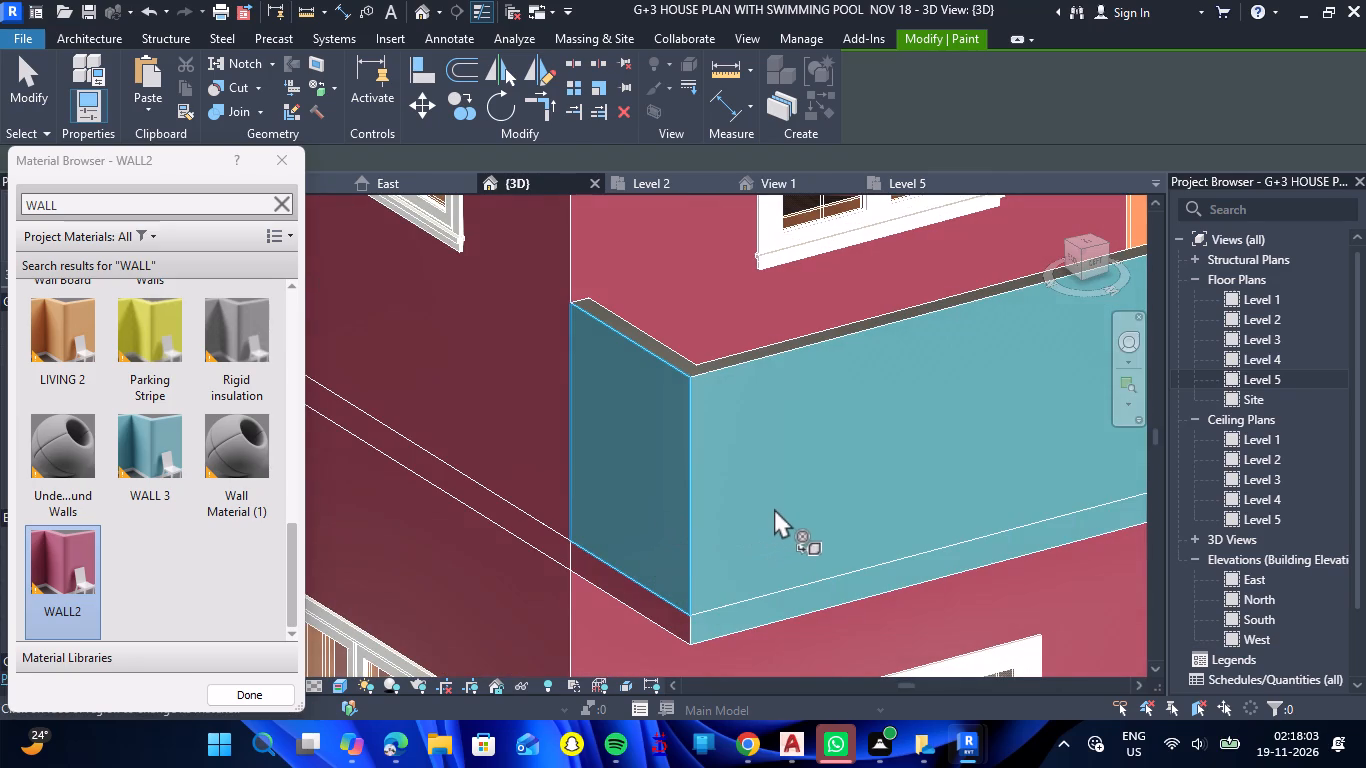
left_click(711, 489)
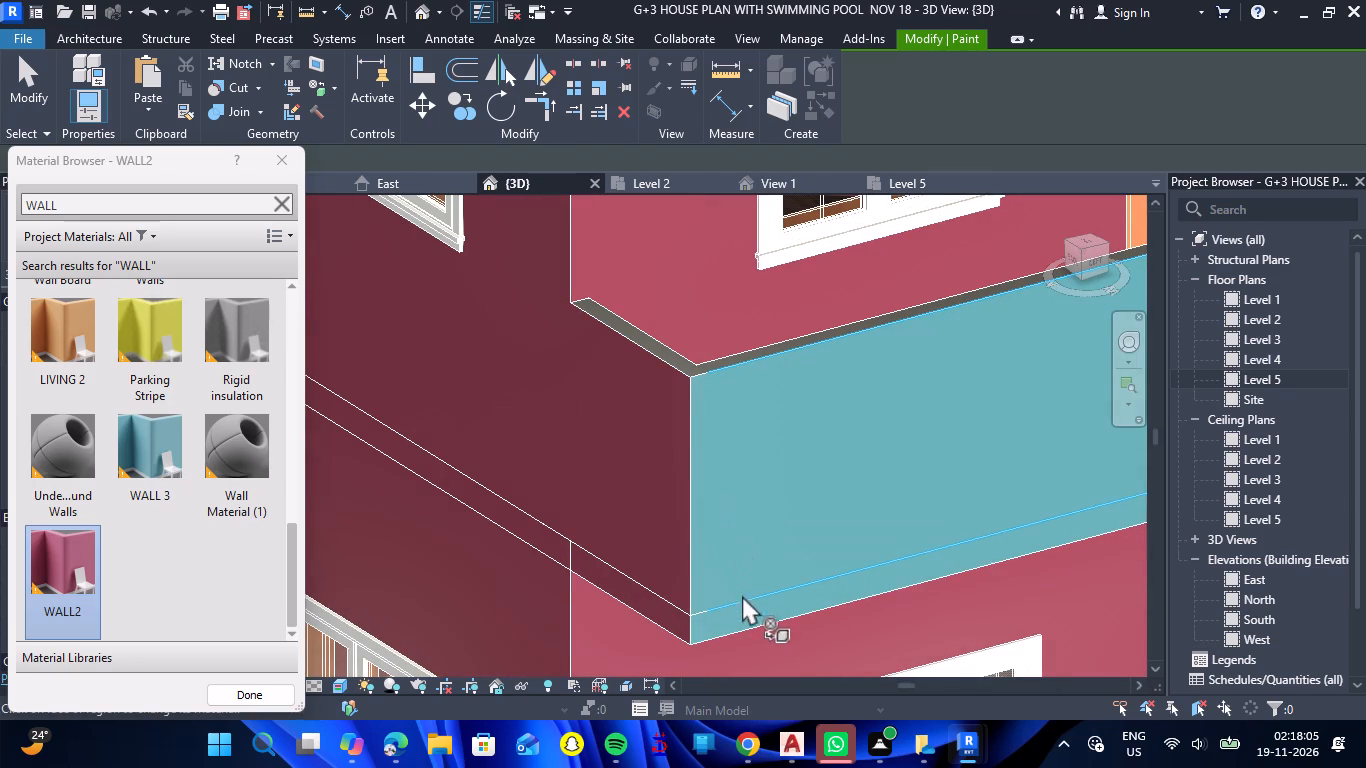
left_click(733, 619)
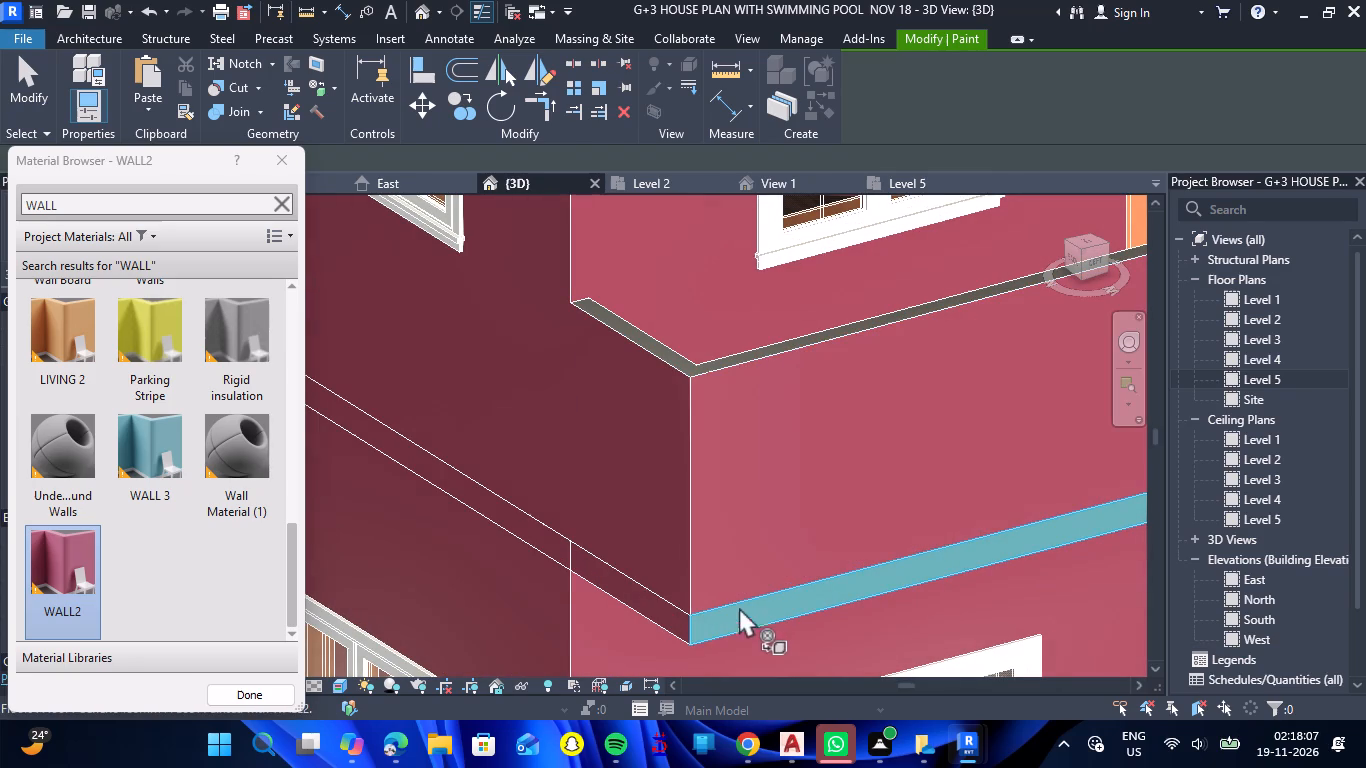
Paint the left facade's middle balcony with WALL2, covering the front slab edge, the long front parapet and the near-end parapet.
scroll(659, 465, "down", 12)
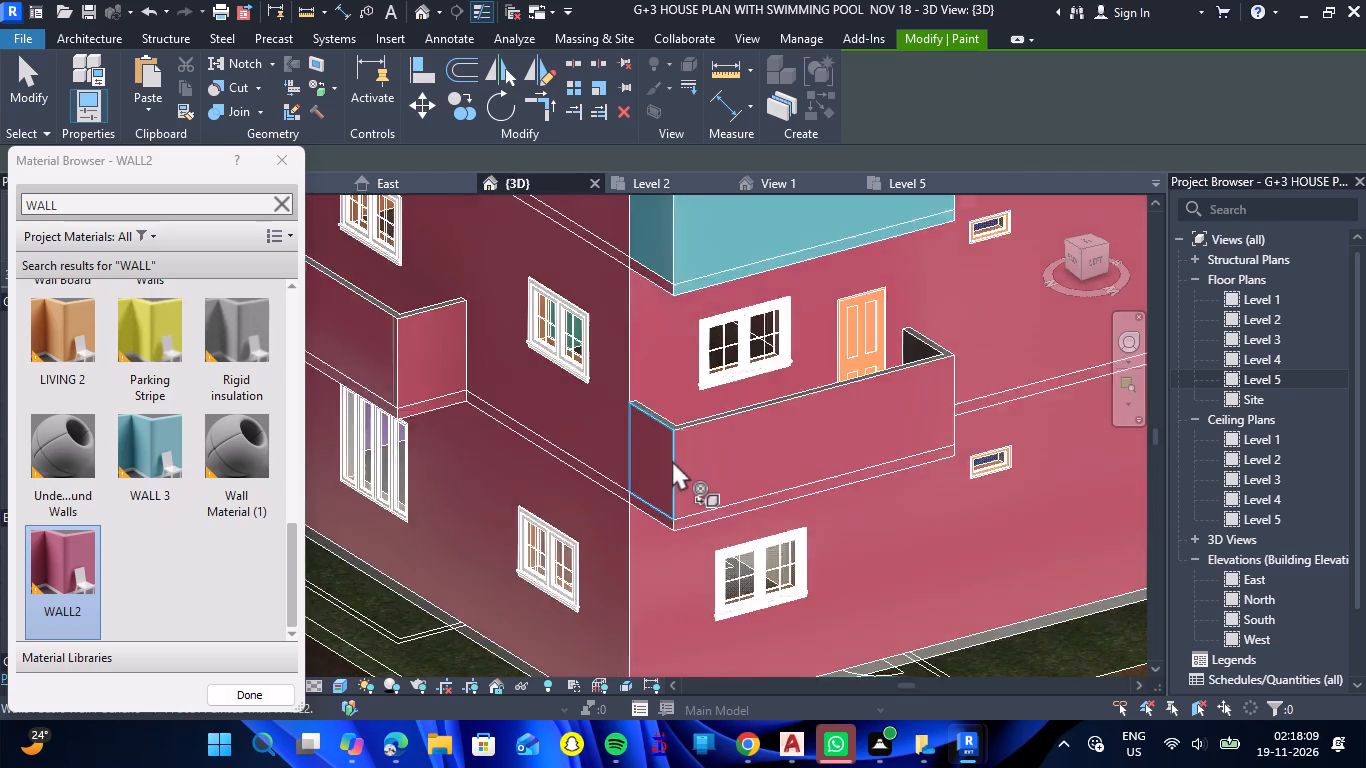
scroll(707, 367, "up", 8)
scroll(595, 368, "up", 7)
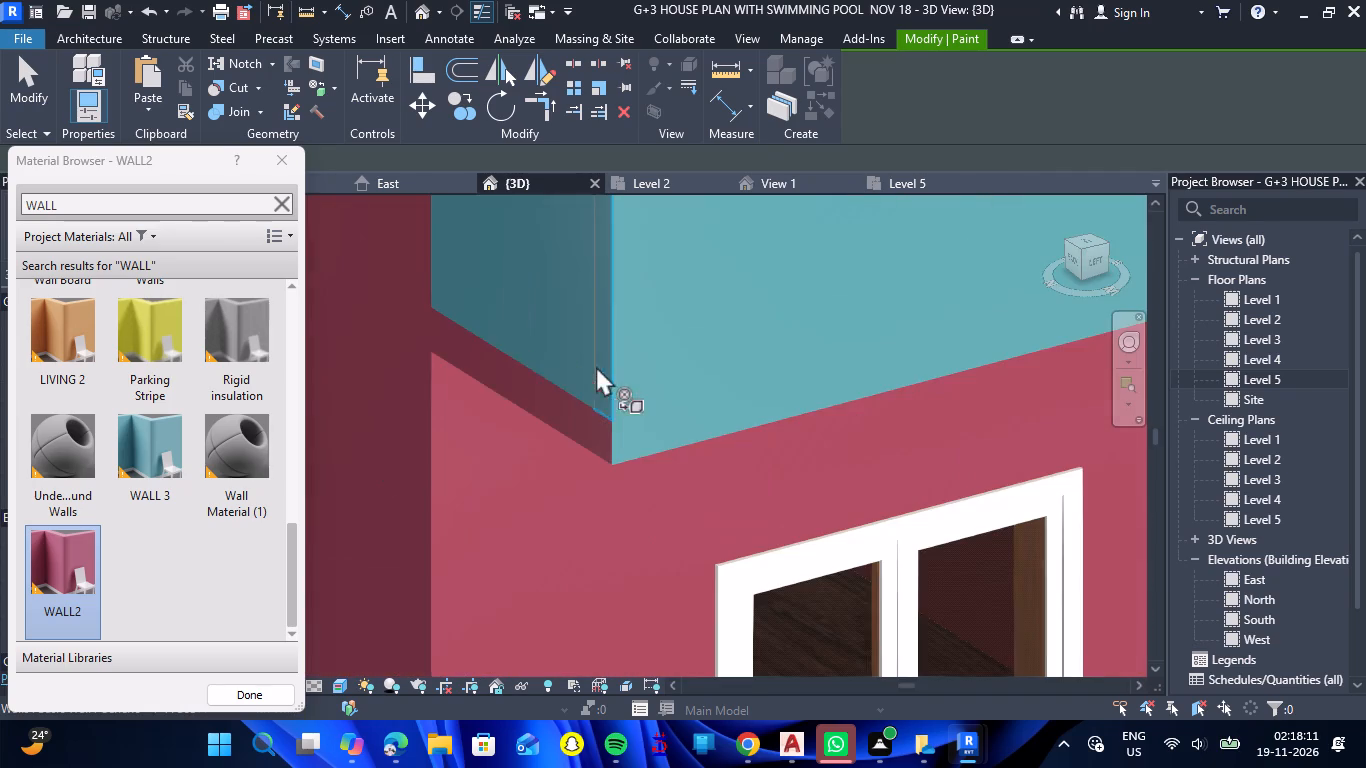
left_click(640, 444)
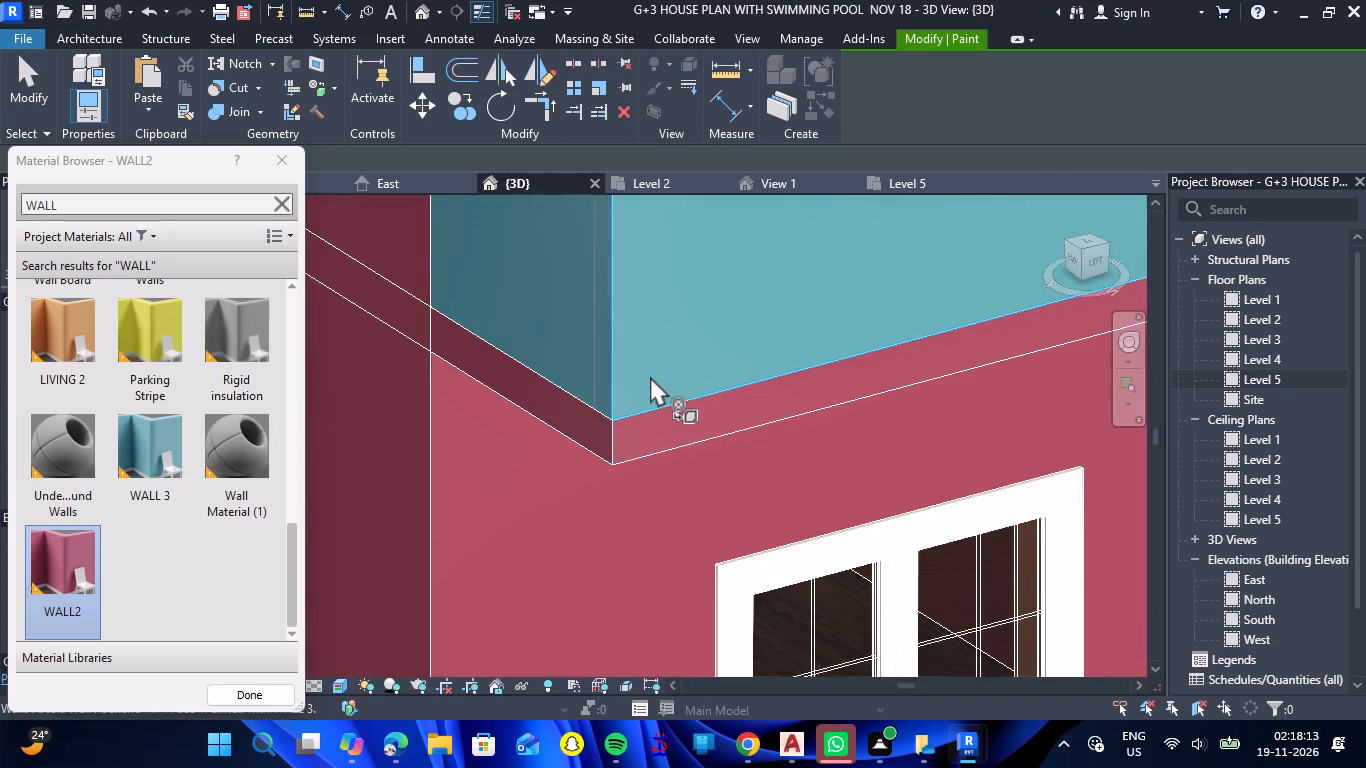
left_click(650, 376)
left_click(579, 347)
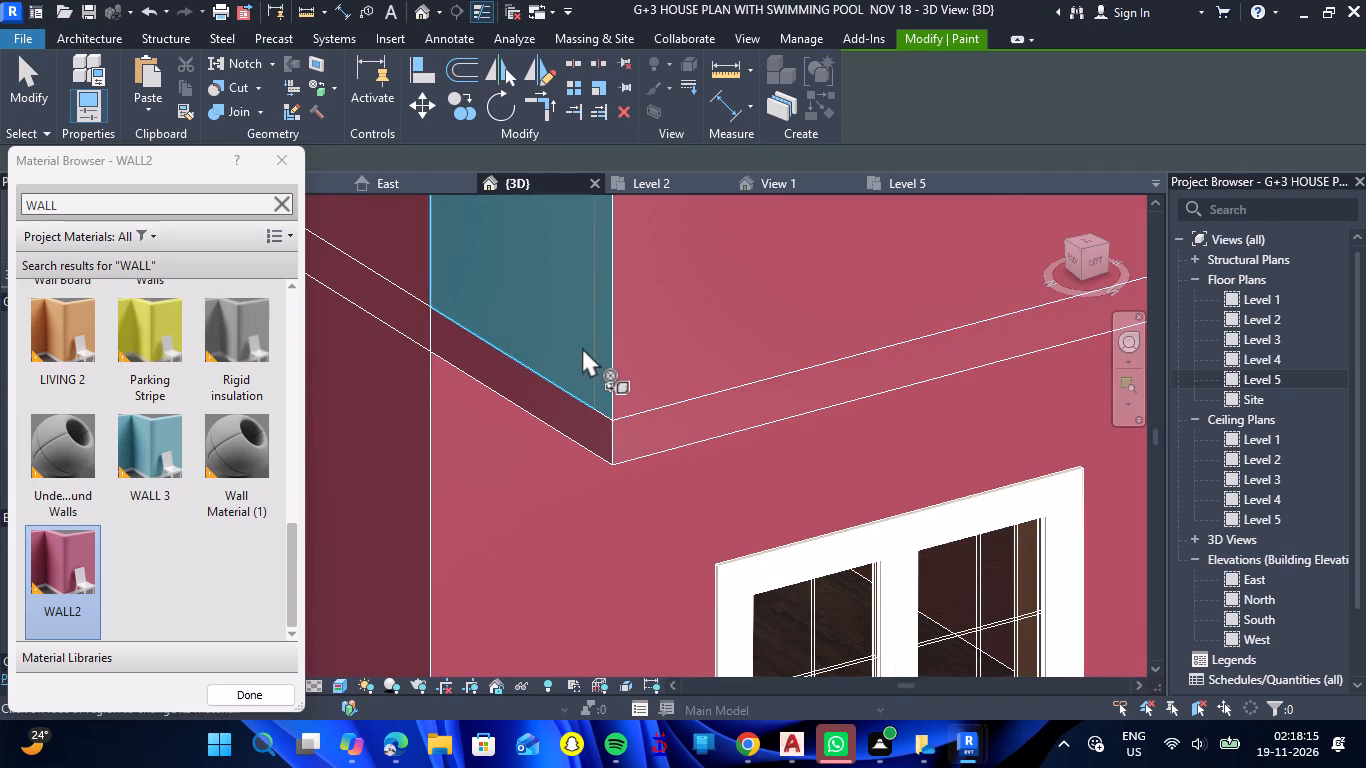
scroll(557, 417, "down", 16)
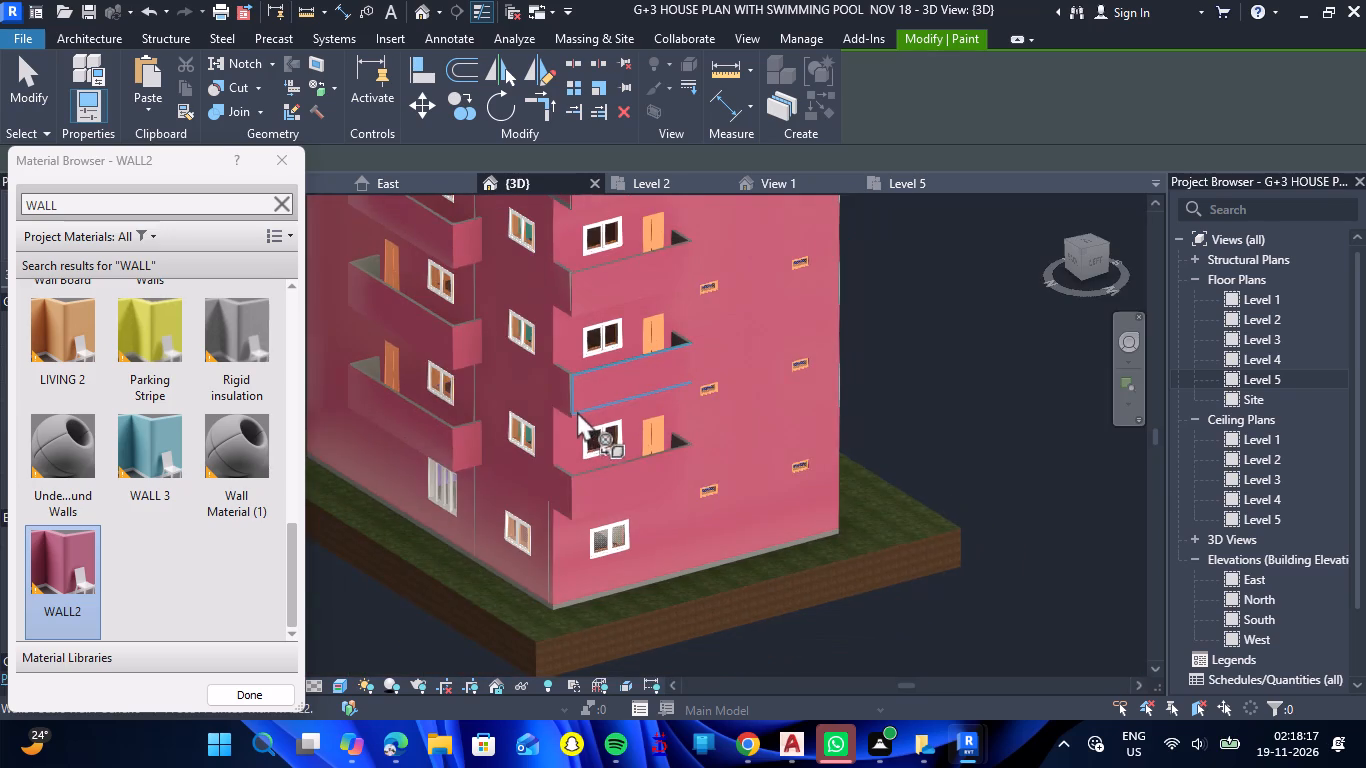
Paint the front-facing end of the left facade's uppermost balcony with WALL2, covering the parapet face and the slab edge.
scroll(577, 412, "down", 2)
left_click_drag(886, 427, 666, 426, "shift")
right_click_drag(886, 427, 666, 426, "shift")
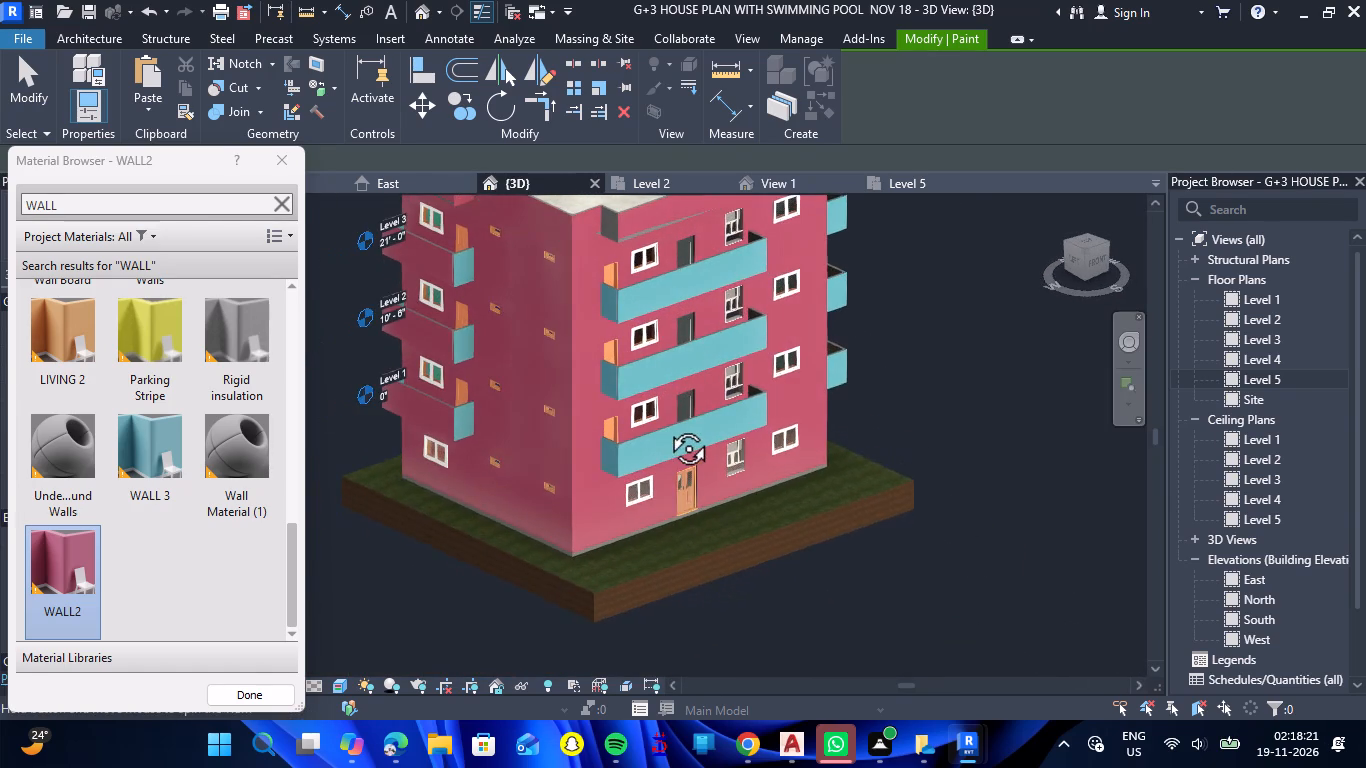
right_click_drag(666, 426, 661, 425, "shift")
left_click_drag(666, 426, 661, 425, "shift")
scroll(555, 427, "down", 3)
scroll(488, 283, "up", 2)
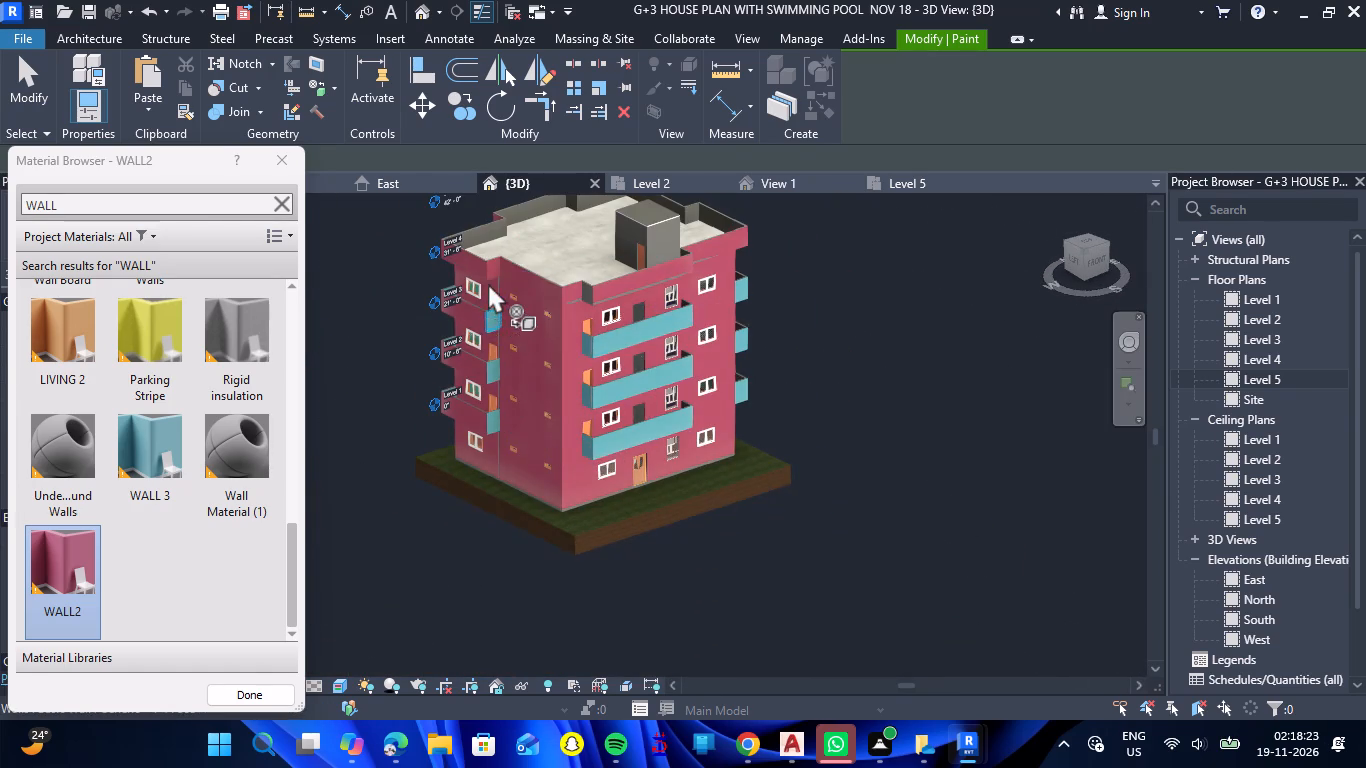
scroll(488, 283, "up", 10)
left_click(512, 372)
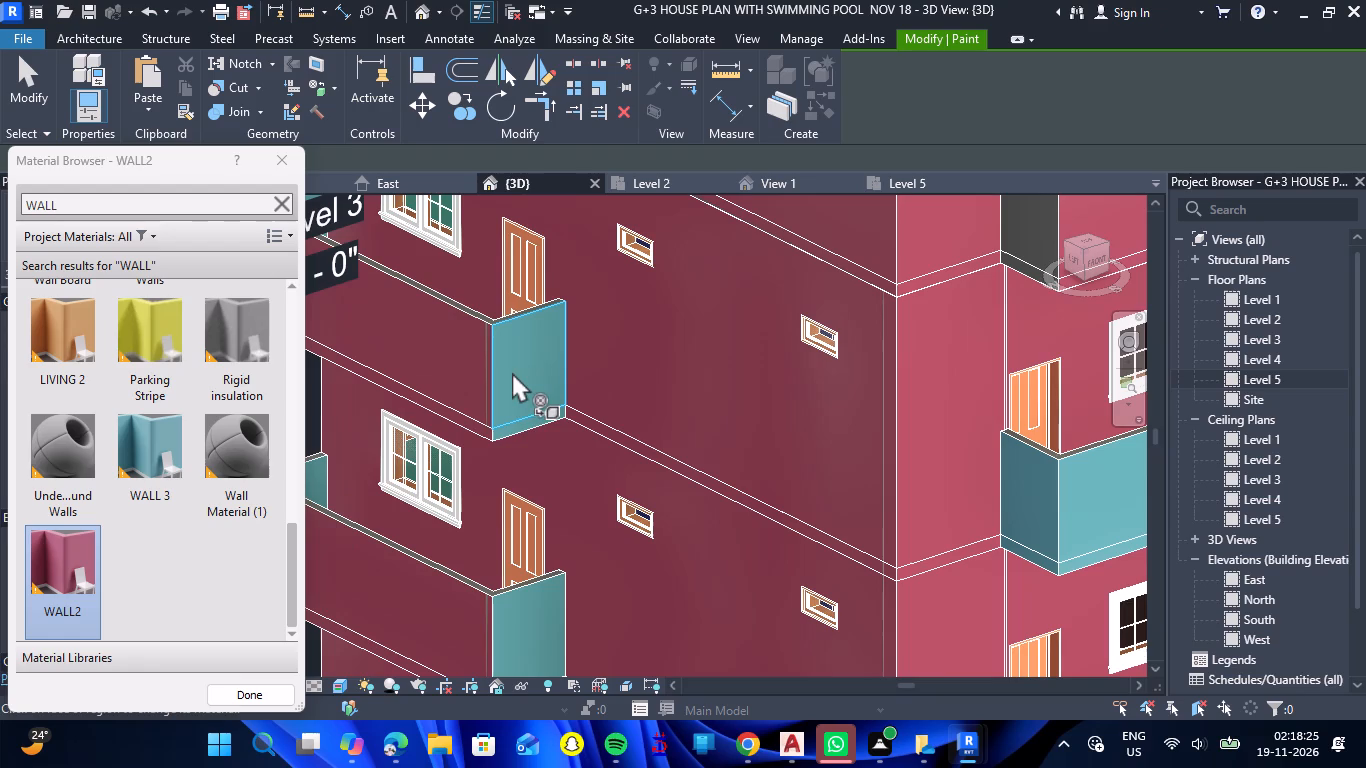
scroll(508, 432, "up", 10)
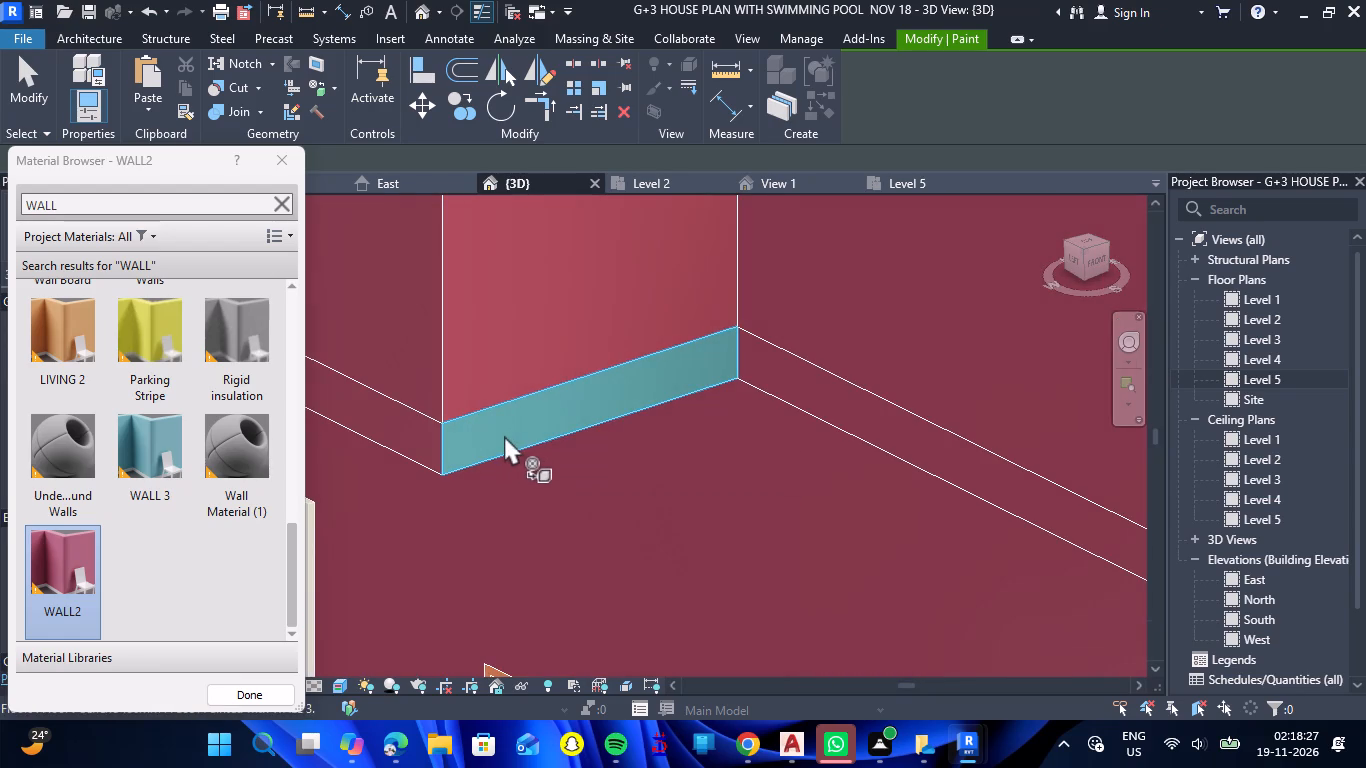
left_click(501, 440)
Paint the front-facing end of the left facade's middle balcony with WALL2, covering the parapet face and the slab edge.
scroll(571, 357, "down", 11)
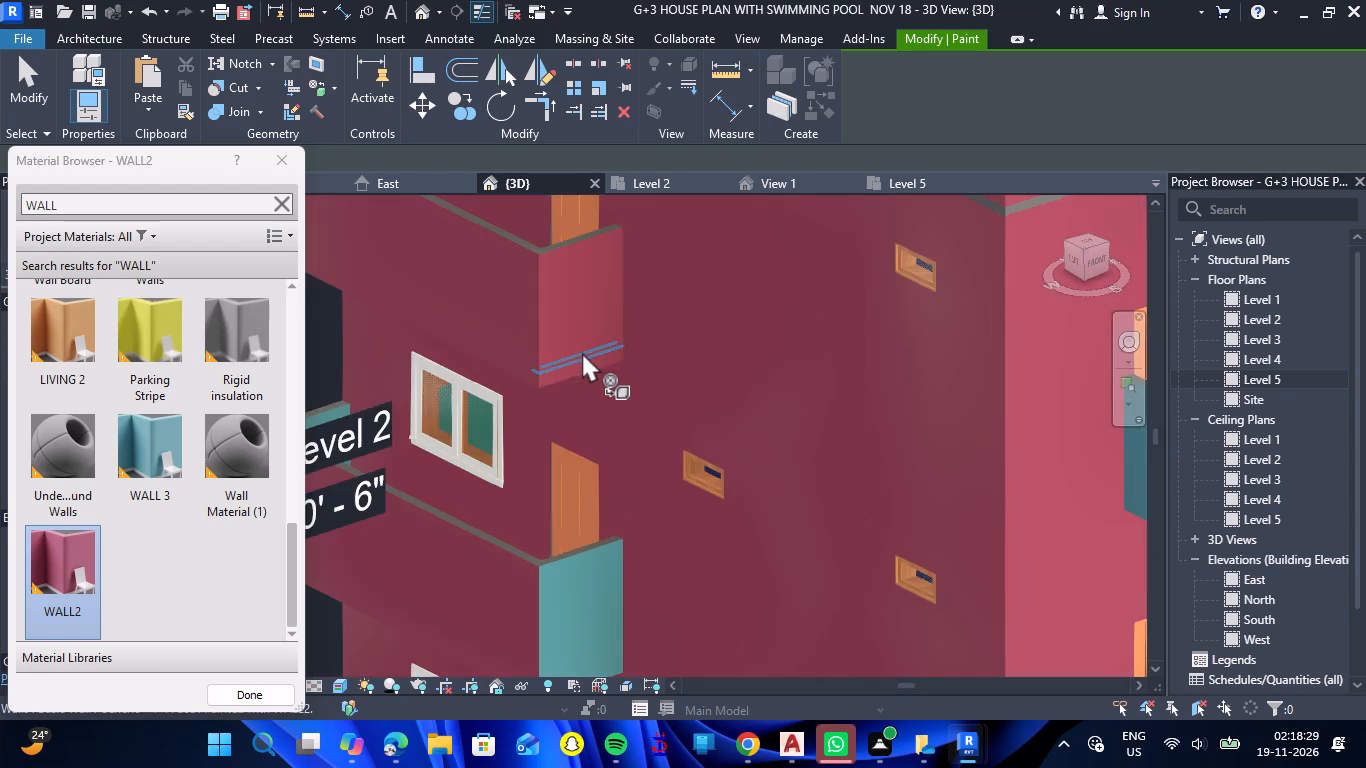
scroll(582, 352, "down", 4)
scroll(579, 479, "up", 8)
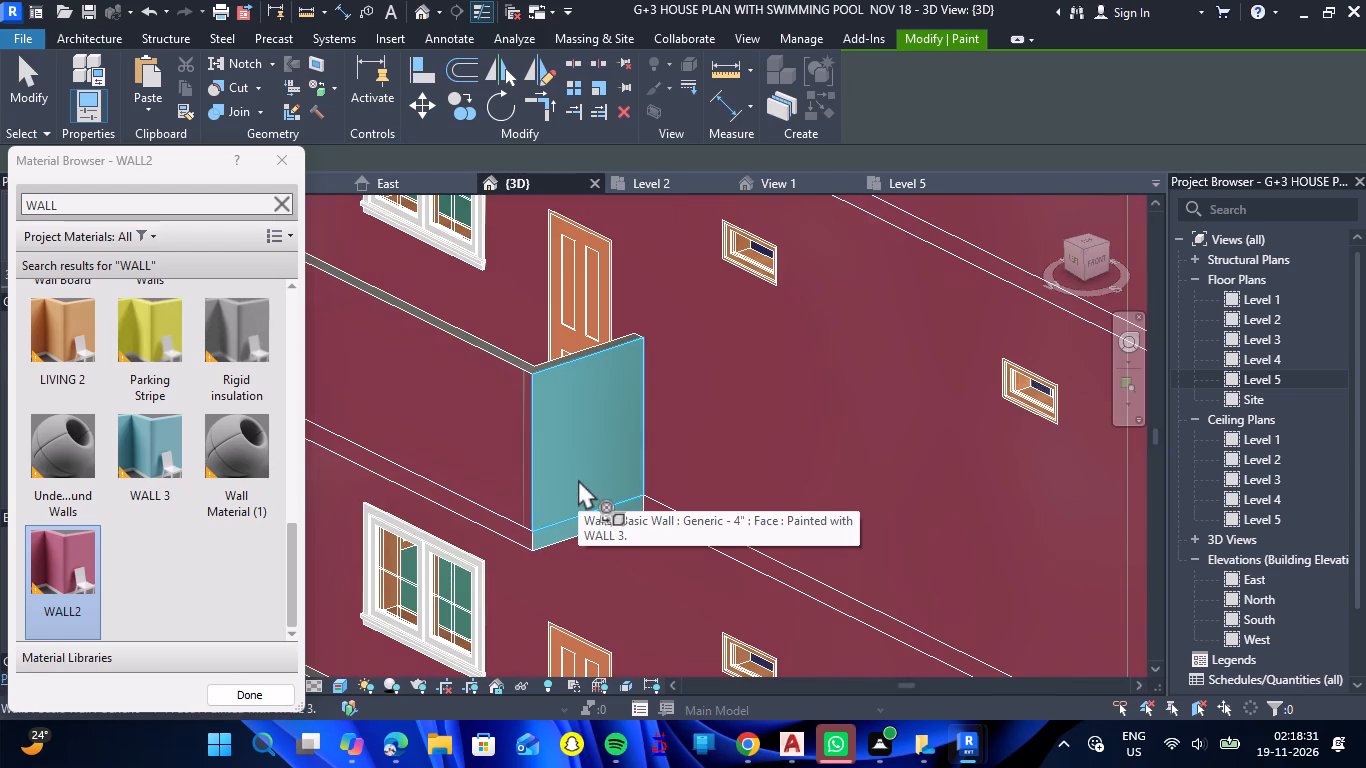
left_click(578, 479)
scroll(572, 523, "up", 9)
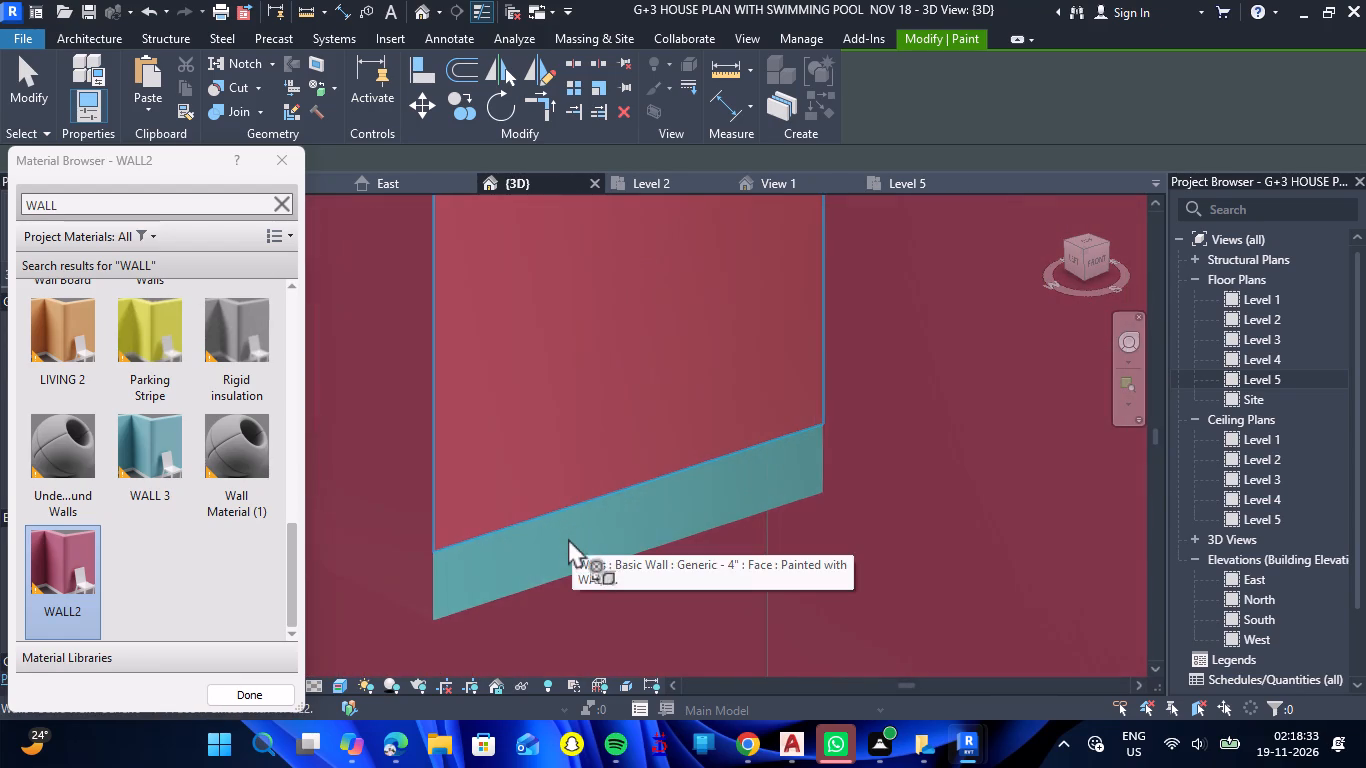
left_click(568, 546)
Paint the front-facing end of the left facade's lowest balcony with WALL2, covering the slab edge and the parapet face.
scroll(598, 429, "down", 9)
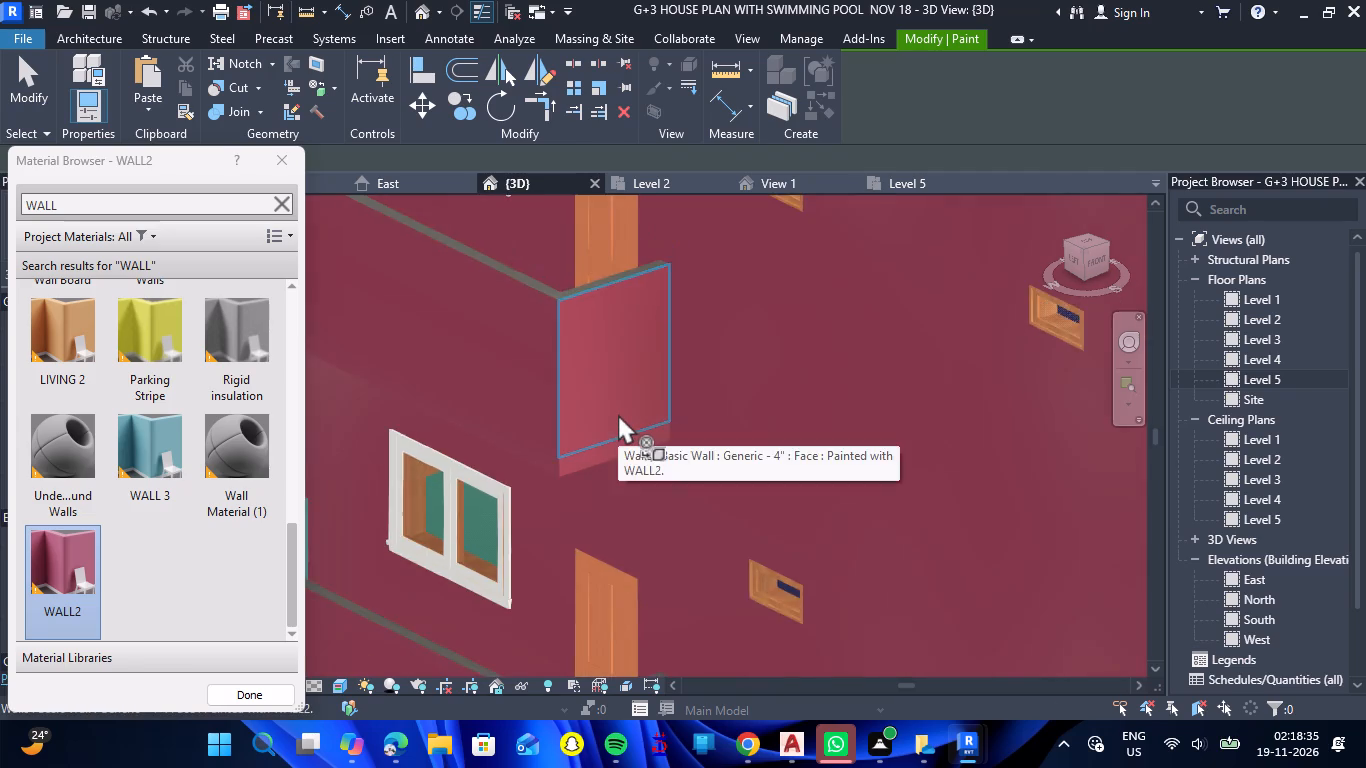
scroll(618, 414, "down", 7)
scroll(608, 575, "up", 8)
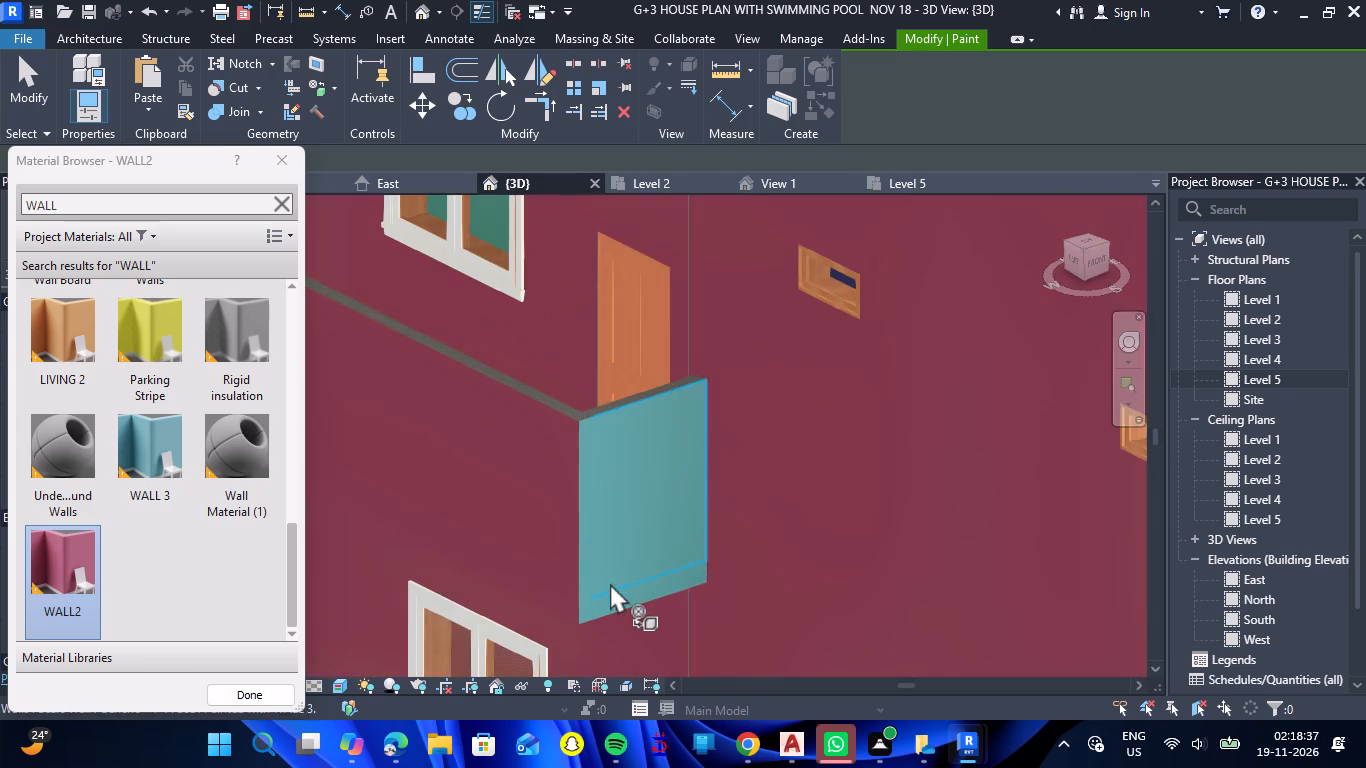
scroll(616, 618, "up", 8)
left_click(588, 578)
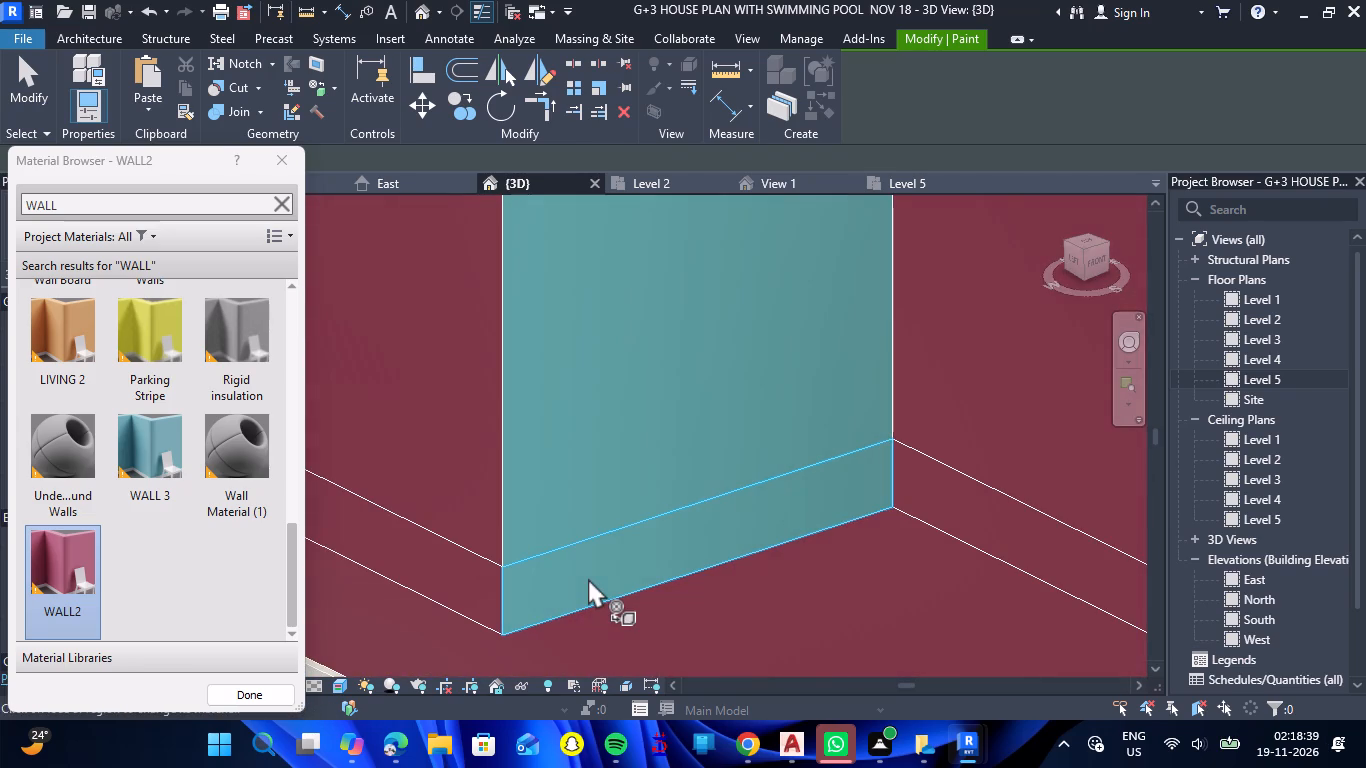
left_click(593, 497)
Paint the grey return face of the roof parapet near the front-left building corner with WALL2.
scroll(607, 481, "down", 5)
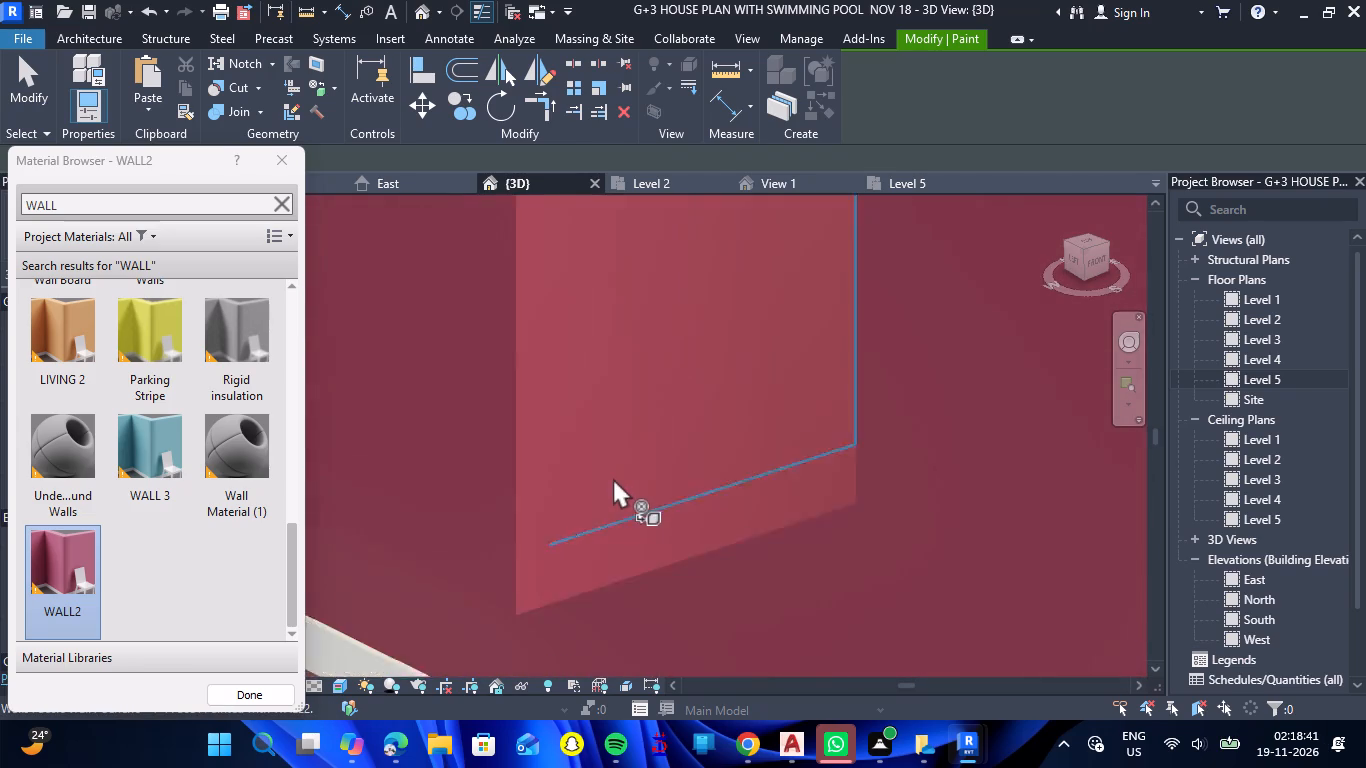
scroll(613, 478, "down", 15)
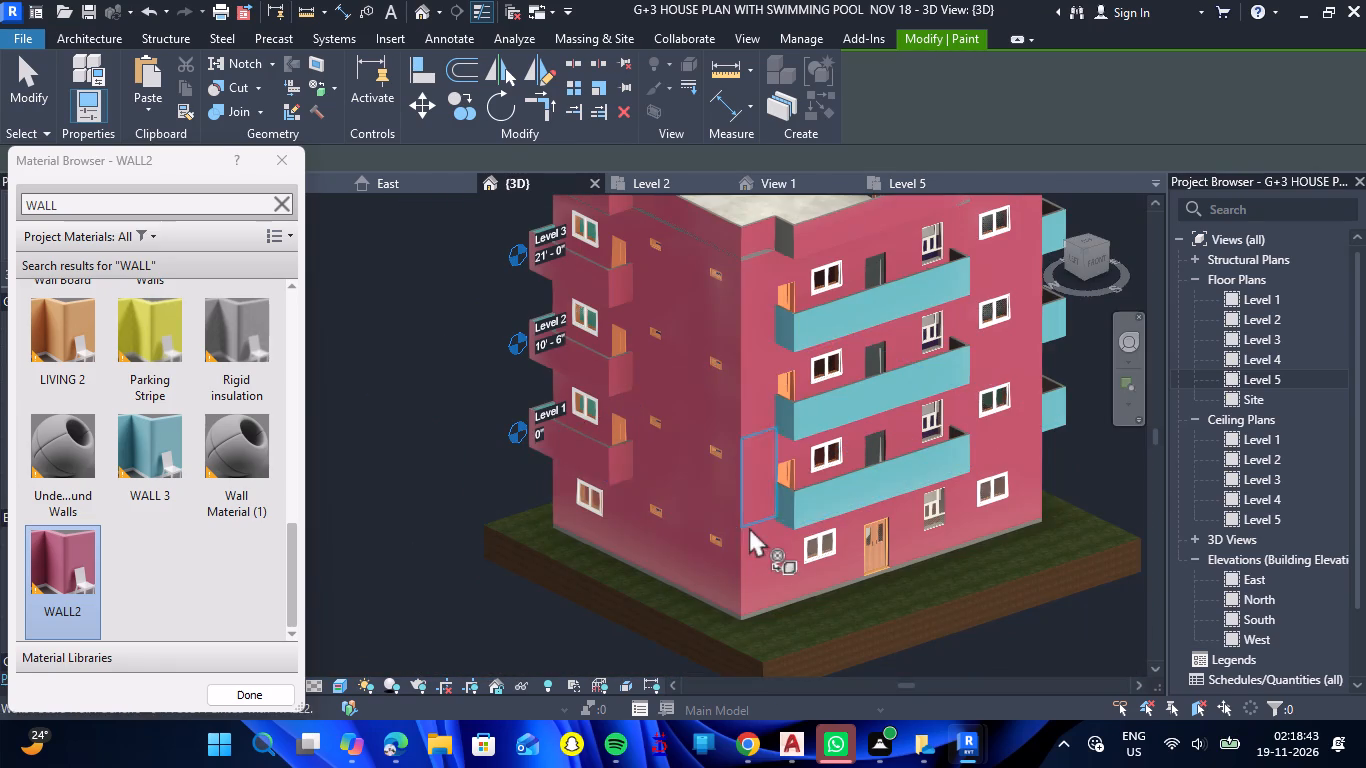
scroll(781, 216, "up", 7)
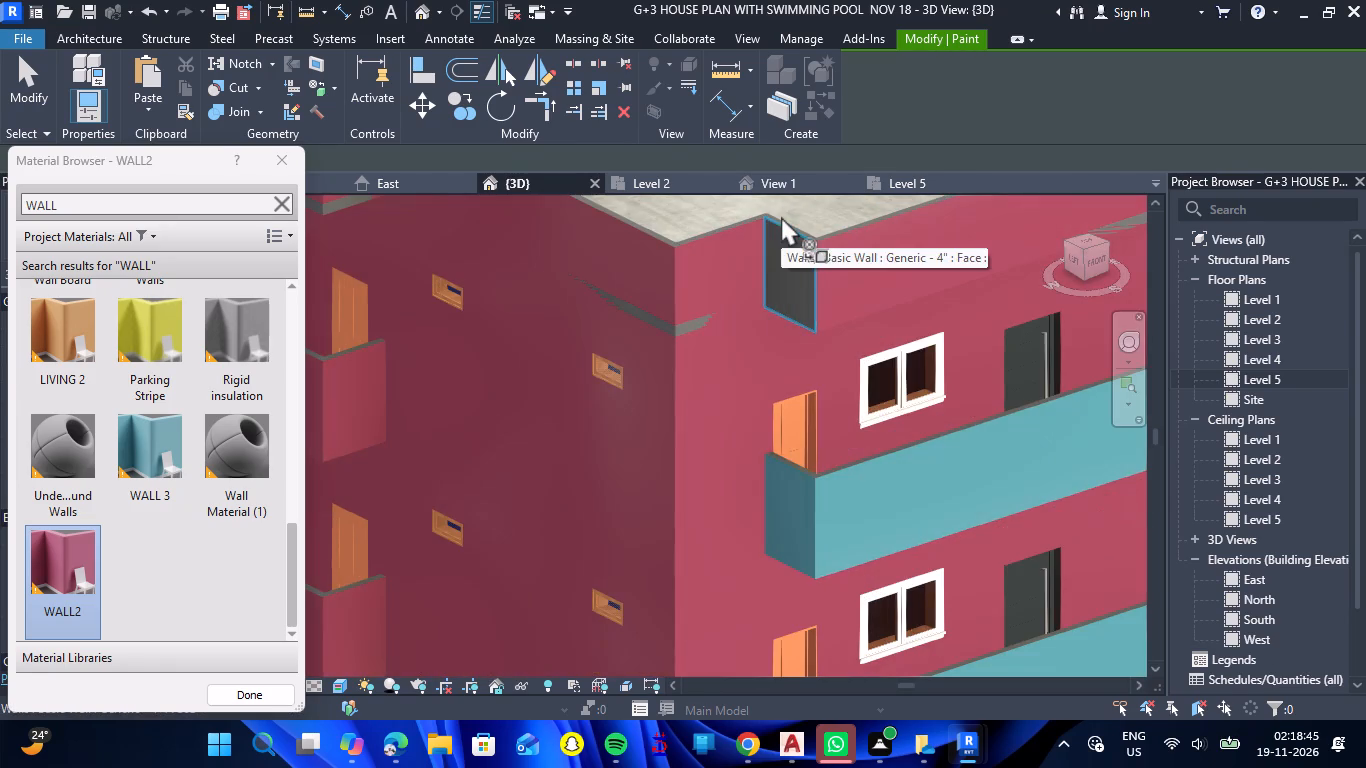
left_click(779, 224)
Paint the front face at the roof slab edge by the front-left building corner with WALL2.
scroll(686, 322, "up", 3)
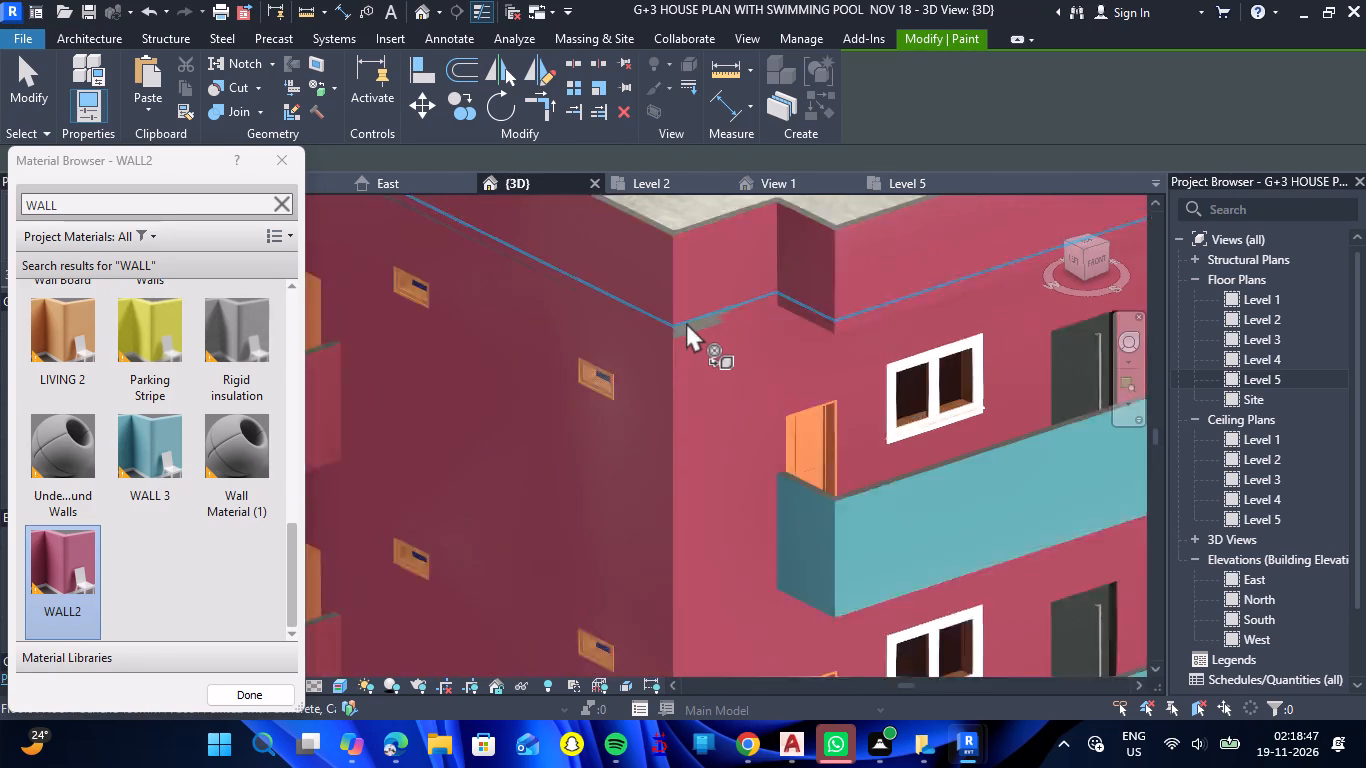
scroll(686, 322, "up", 12)
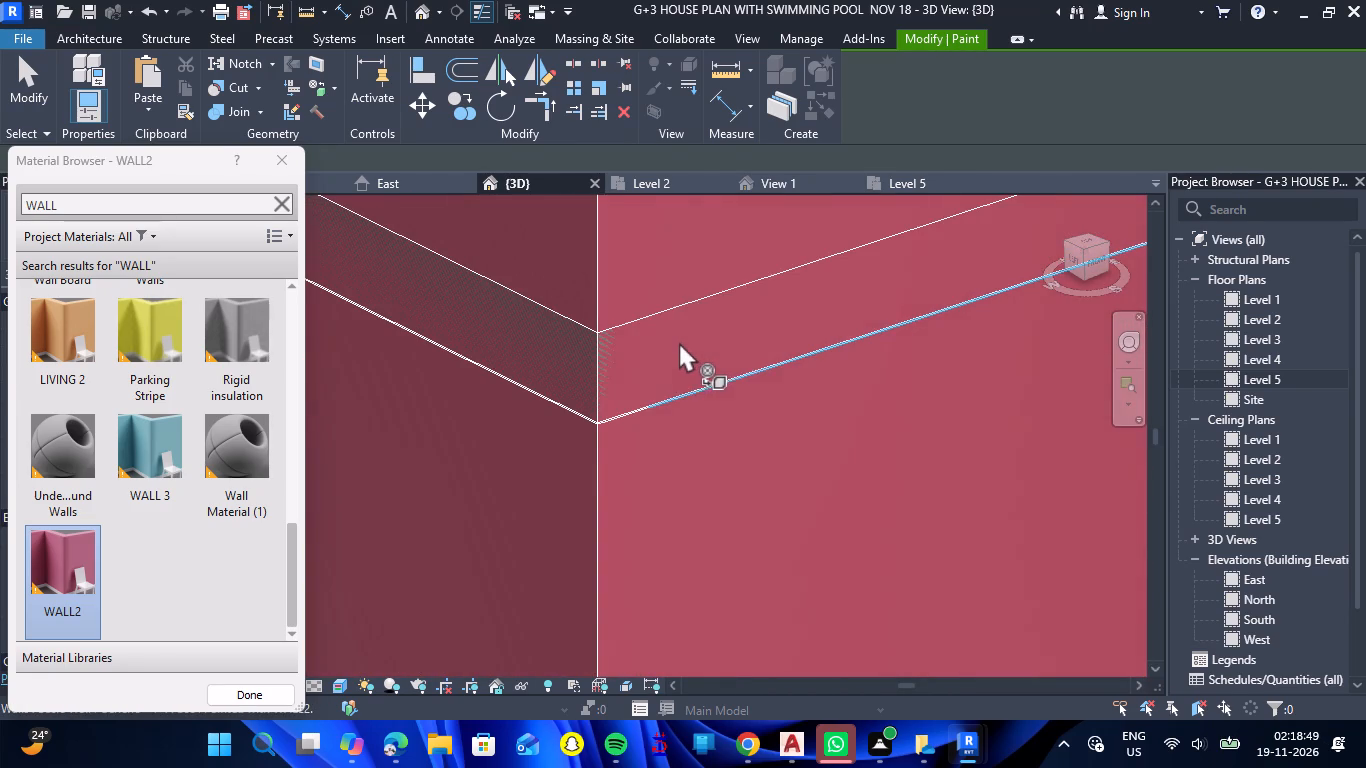
scroll(597, 393, "up", 8)
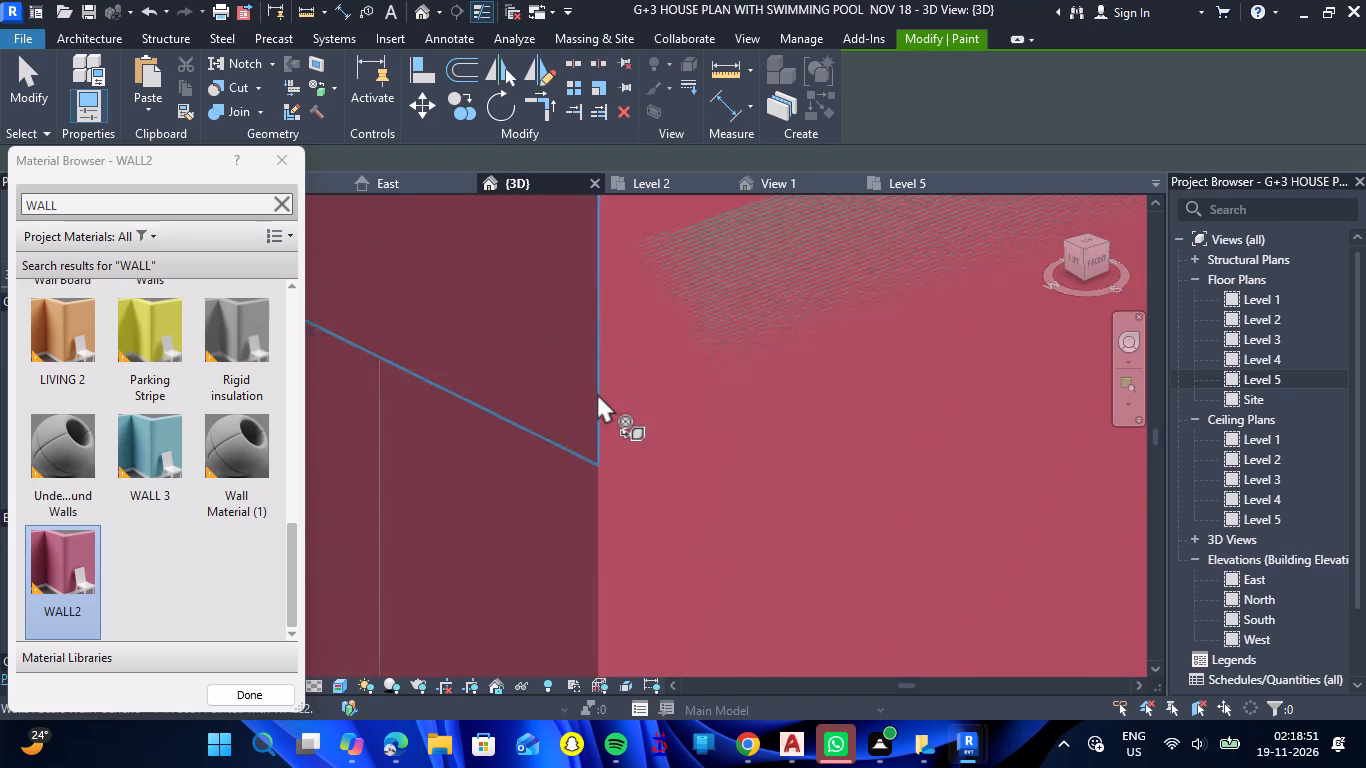
left_click(621, 393)
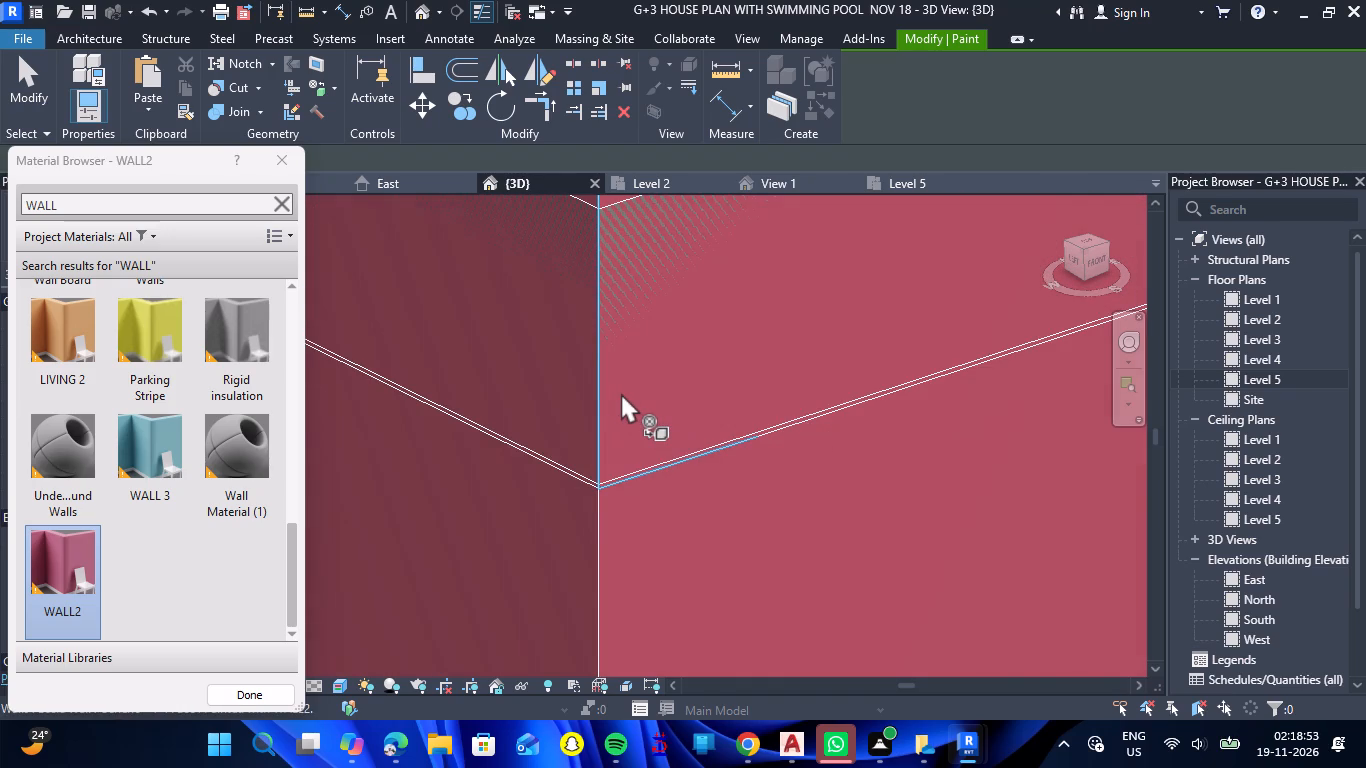
scroll(631, 387, "down", 6)
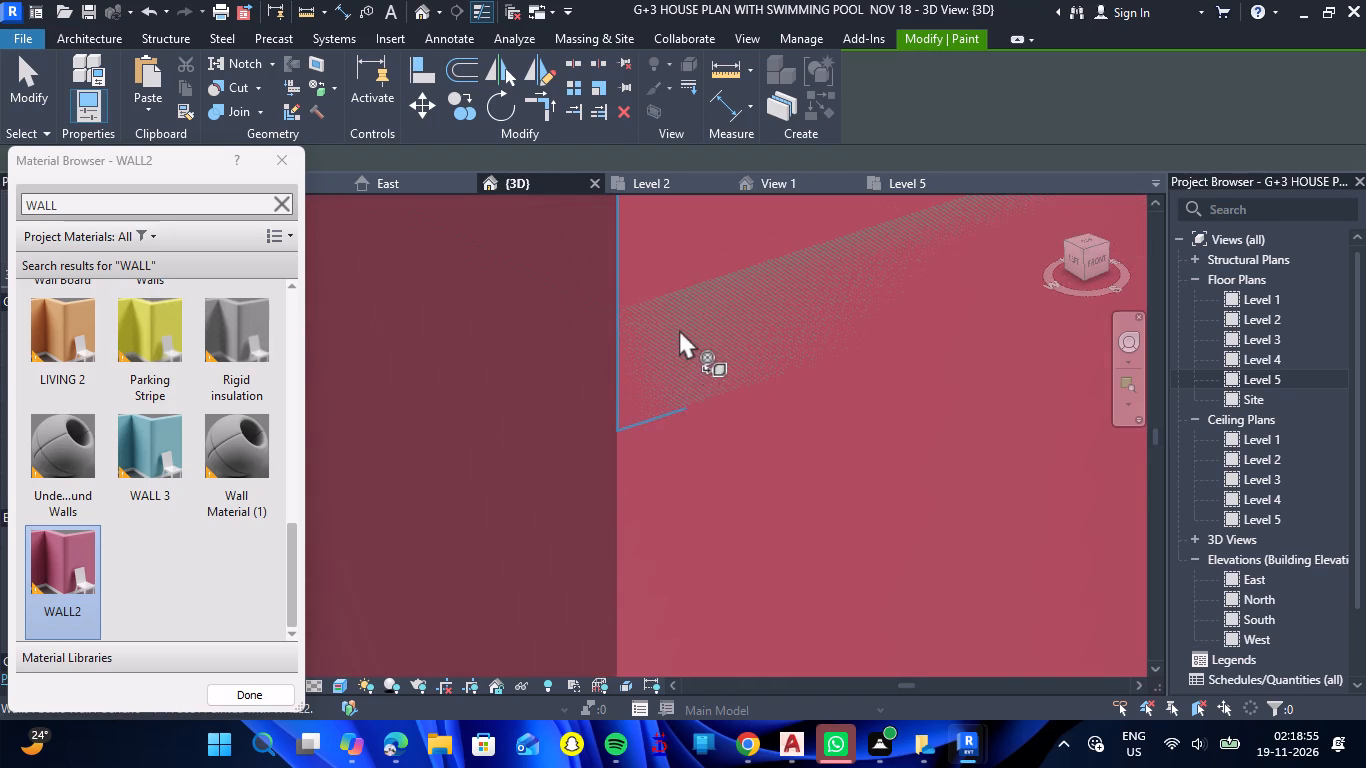
Paint the front facade's uppermost balcony with WALL2, covering the left-end parapet and slab edge, the long front parapet and the front slab edge.
scroll(679, 329, "down", 6)
scroll(865, 290, "down", 6)
scroll(709, 301, "down", 4)
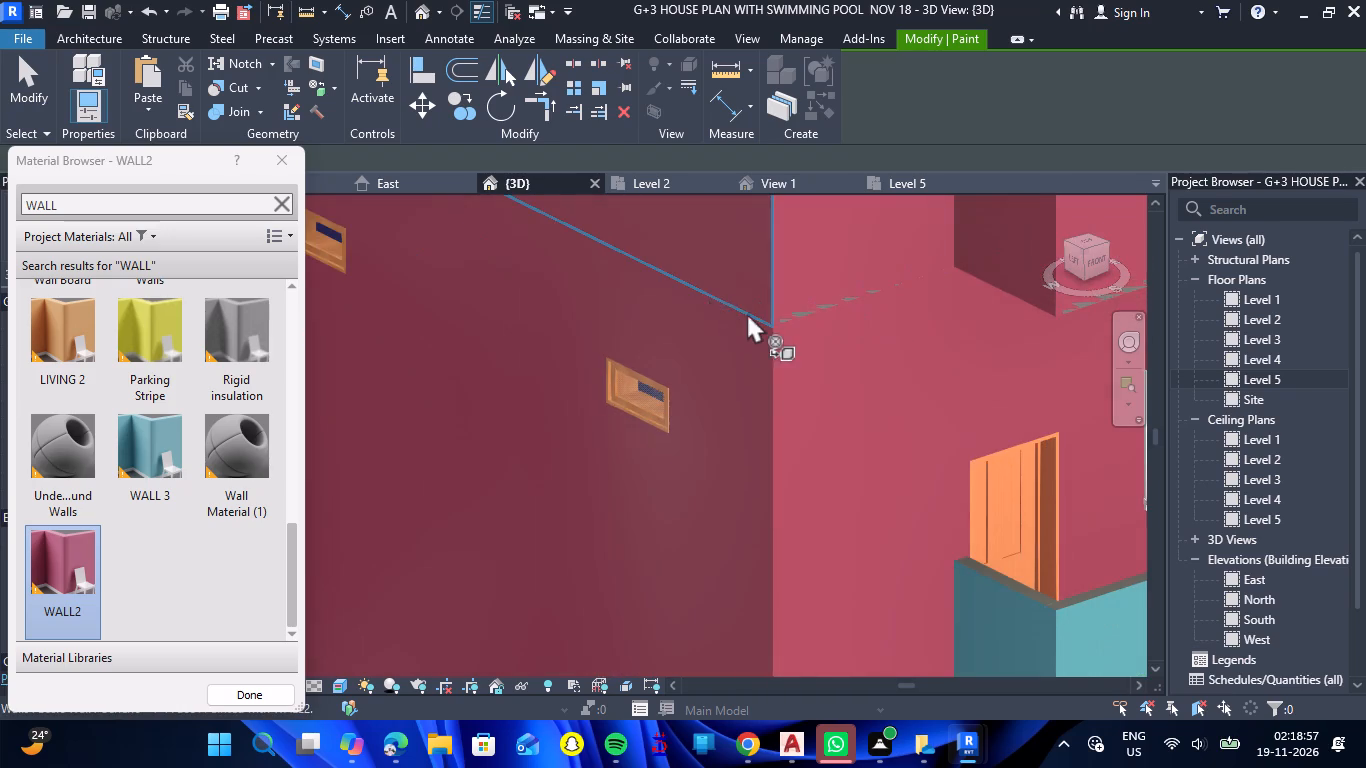
scroll(747, 313, "down", 2)
scroll(939, 377, "down", 1)
scroll(887, 521, "up", 7)
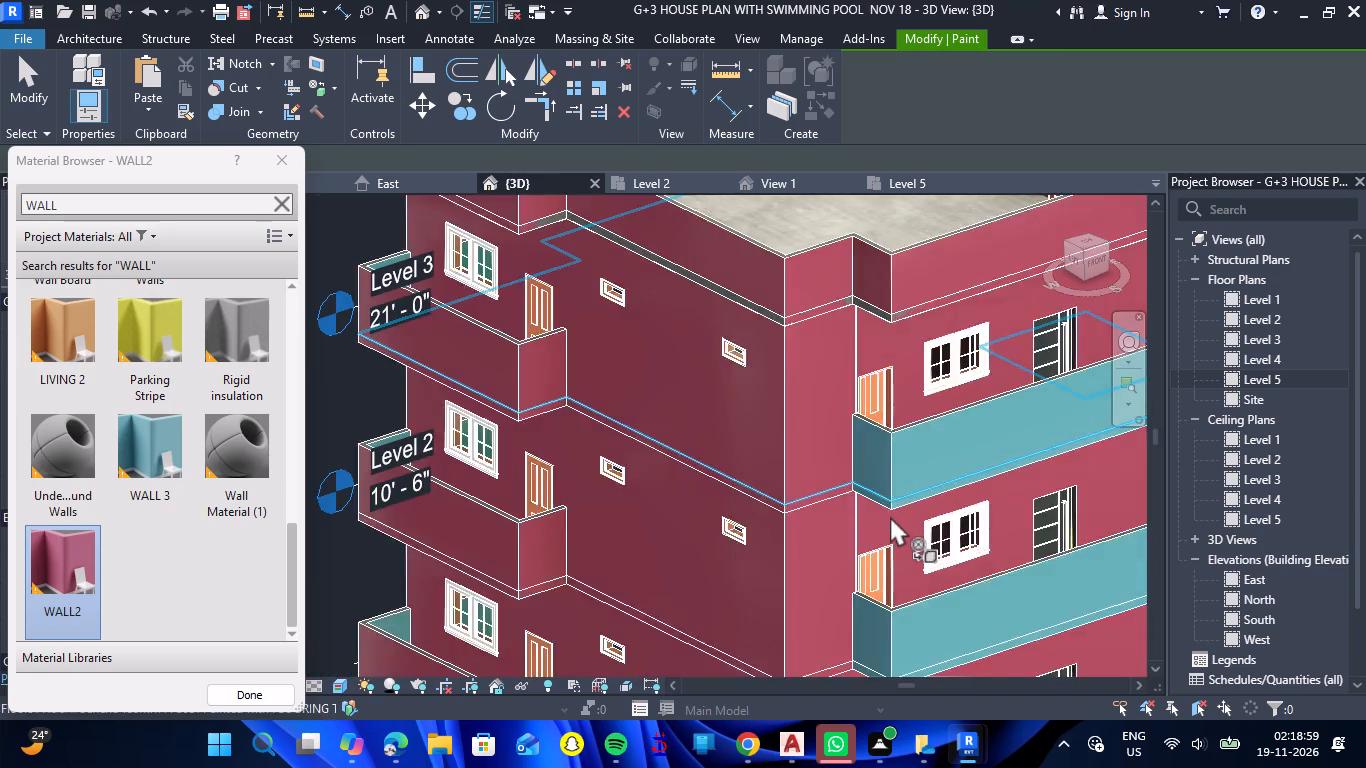
scroll(890, 516, "up", 8)
left_click(889, 463)
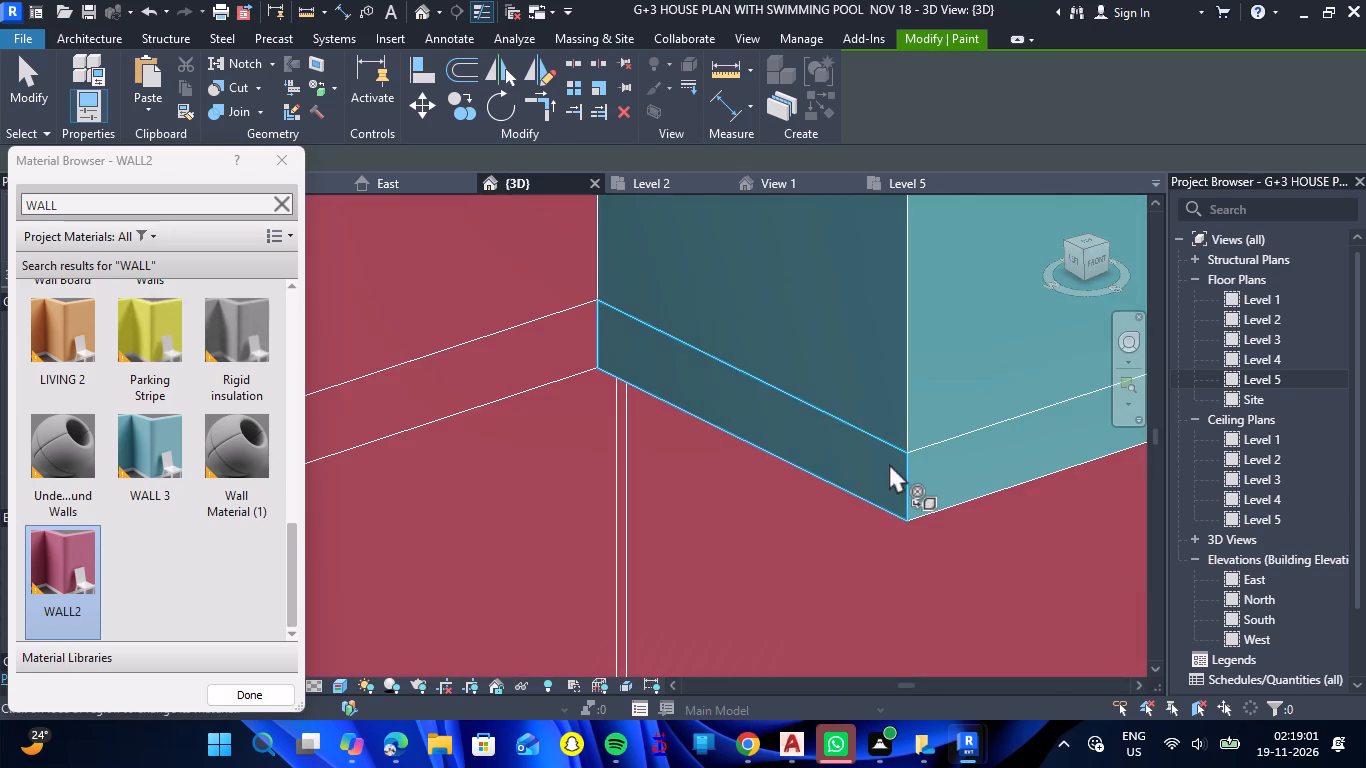
left_click(888, 414)
left_click(922, 405)
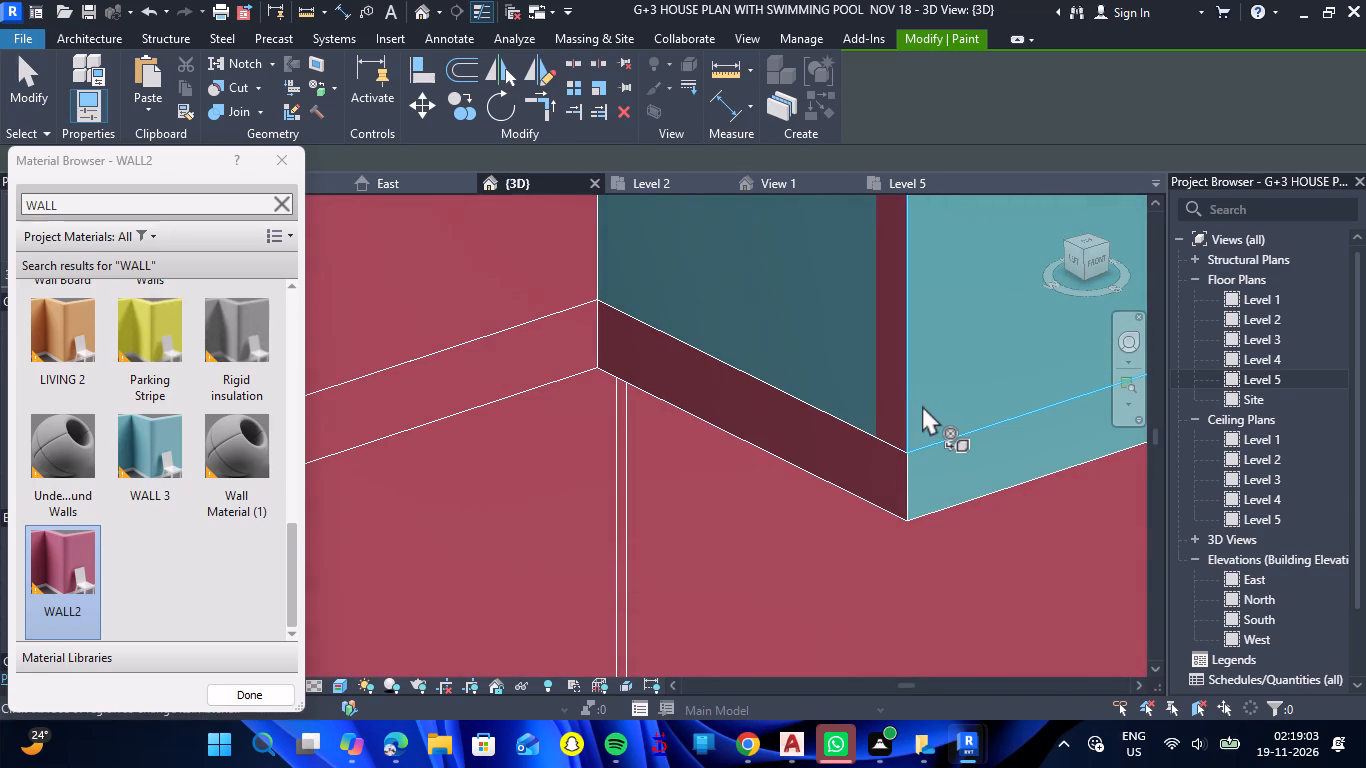
left_click(827, 341)
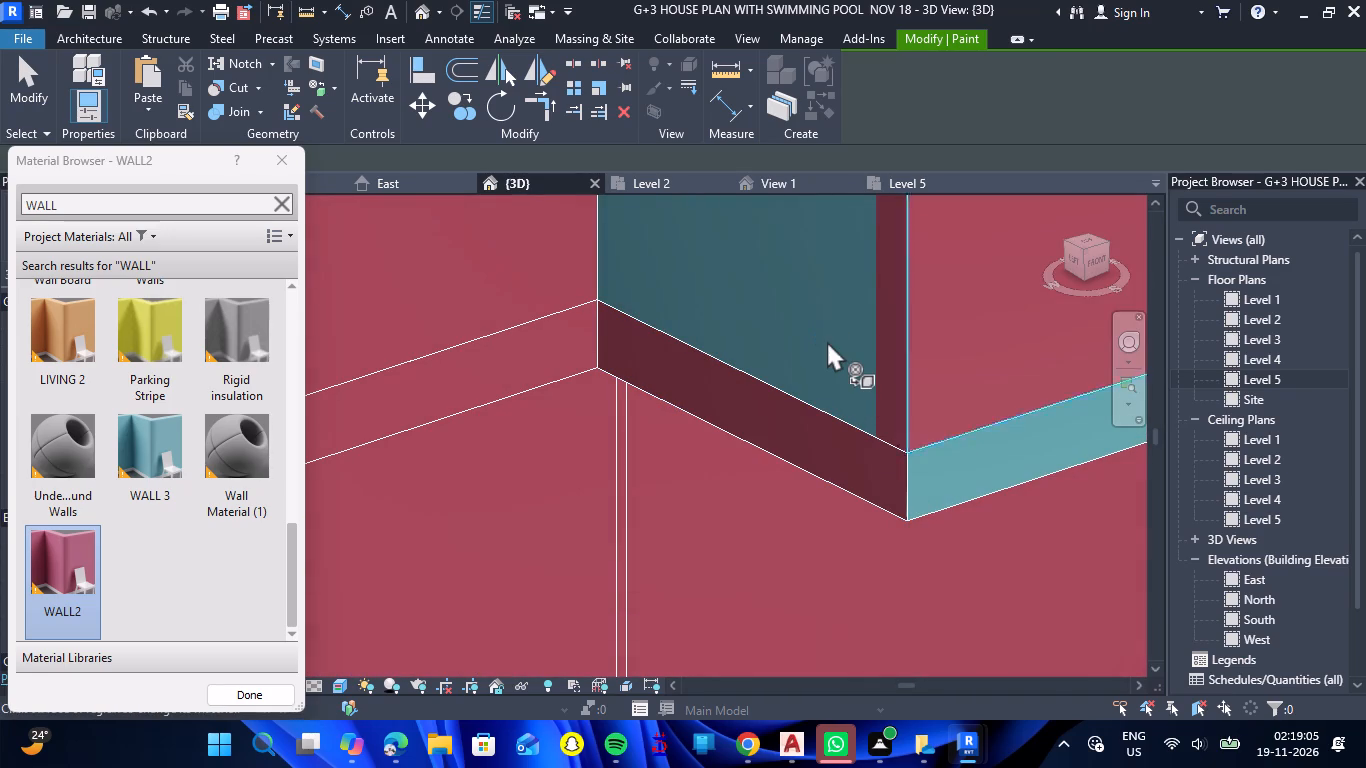
left_click(928, 475)
Paint the front facade's middle balcony with WALL2, covering the left-end parapet, the left-end slab edge and the front slab edge.
scroll(857, 426, "down", 19)
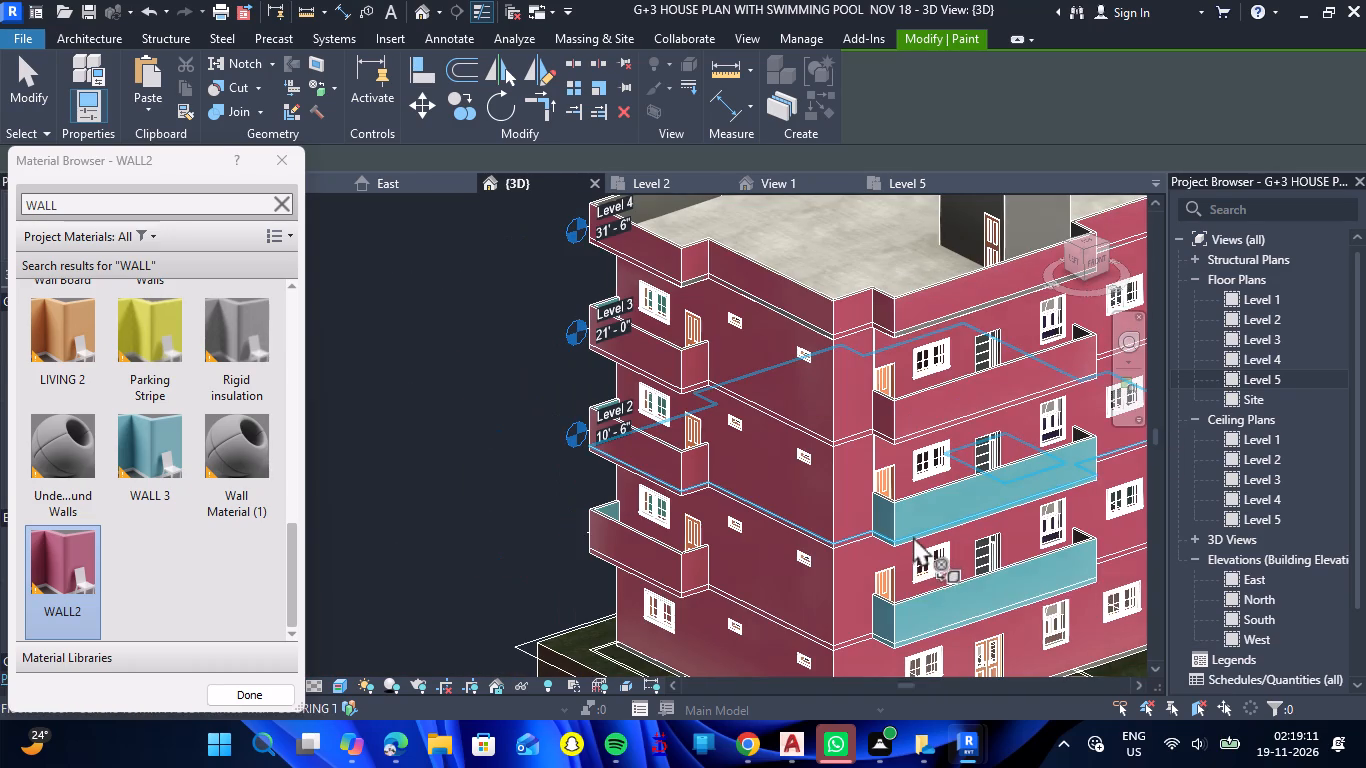
scroll(911, 536, "up", 9)
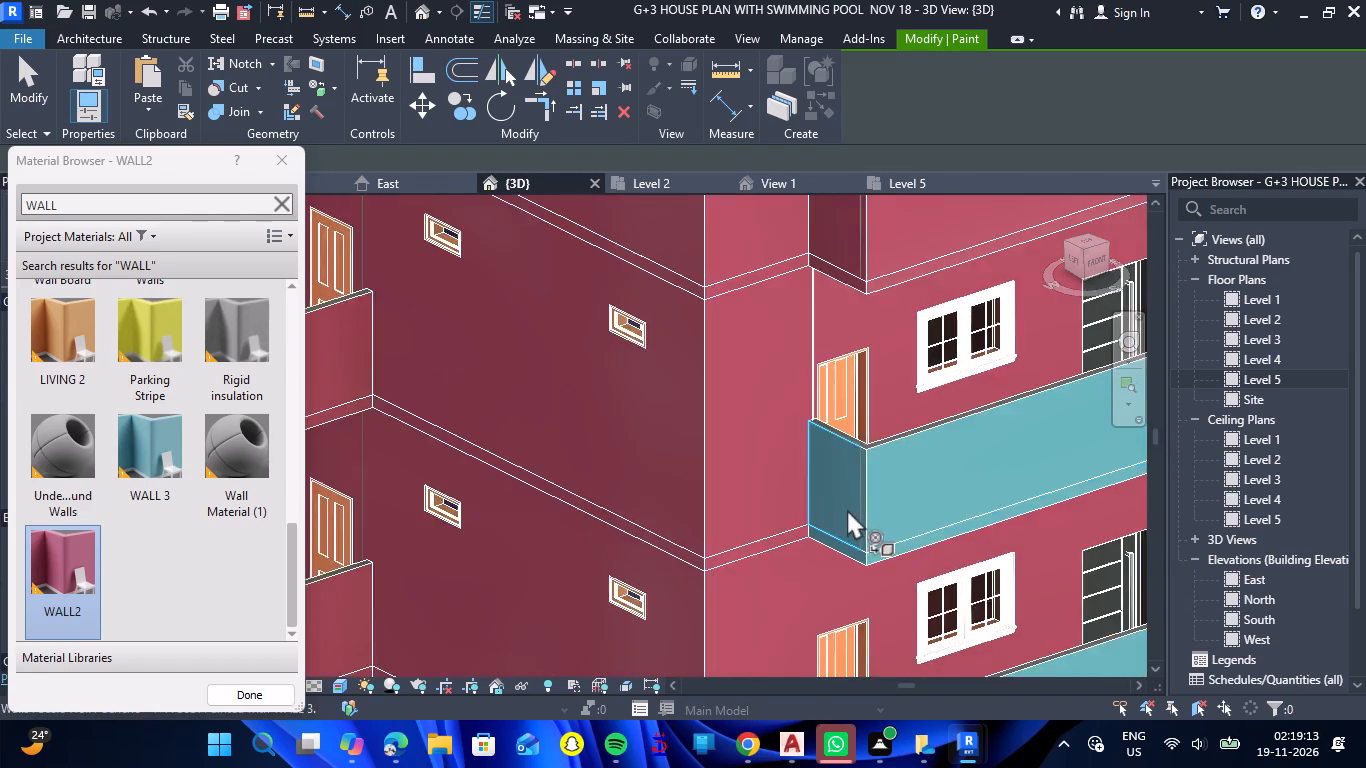
scroll(847, 509, "up", 5)
left_click(835, 495)
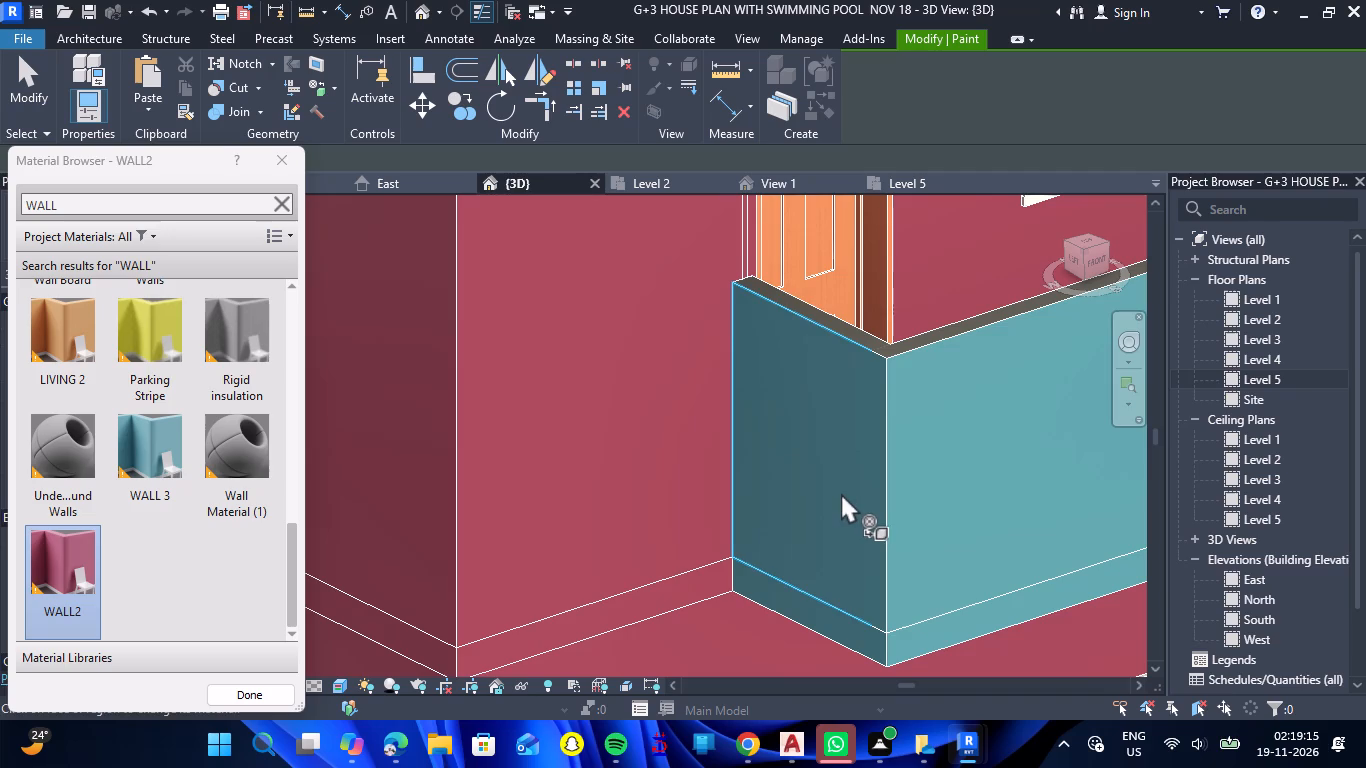
left_click(844, 626)
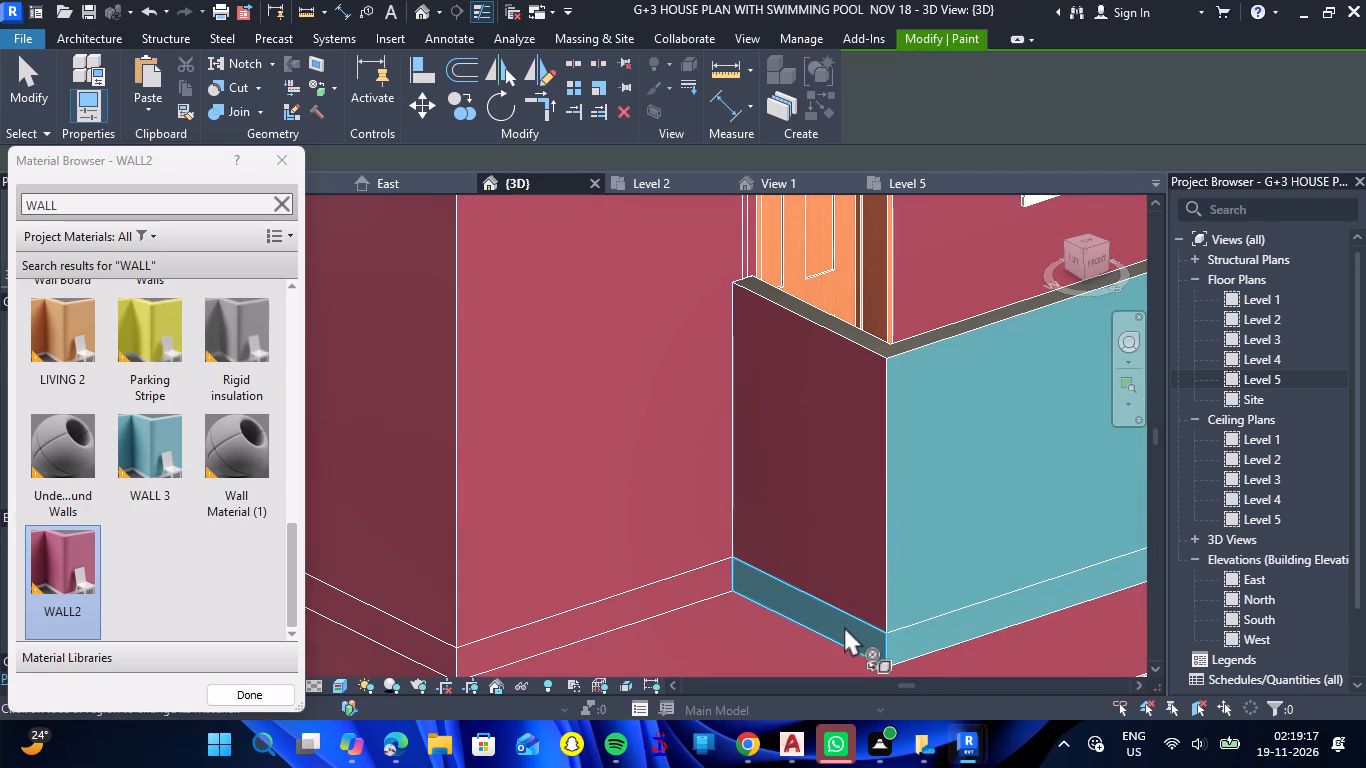
left_click(901, 641)
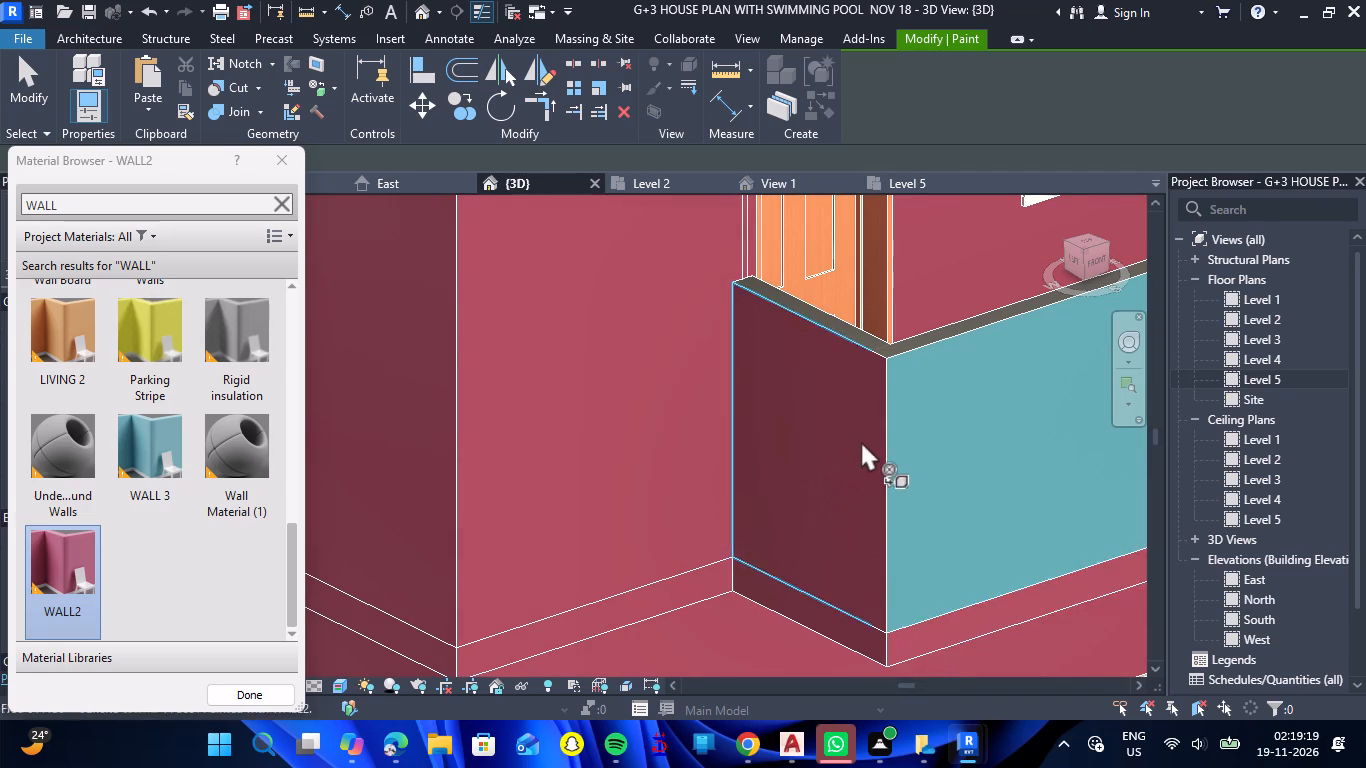
Paint the front facade's lowest balcony with WALL2, covering the left-end parapet, the long front parapet, and the end and front slab edges.
scroll(861, 439, "down", 14)
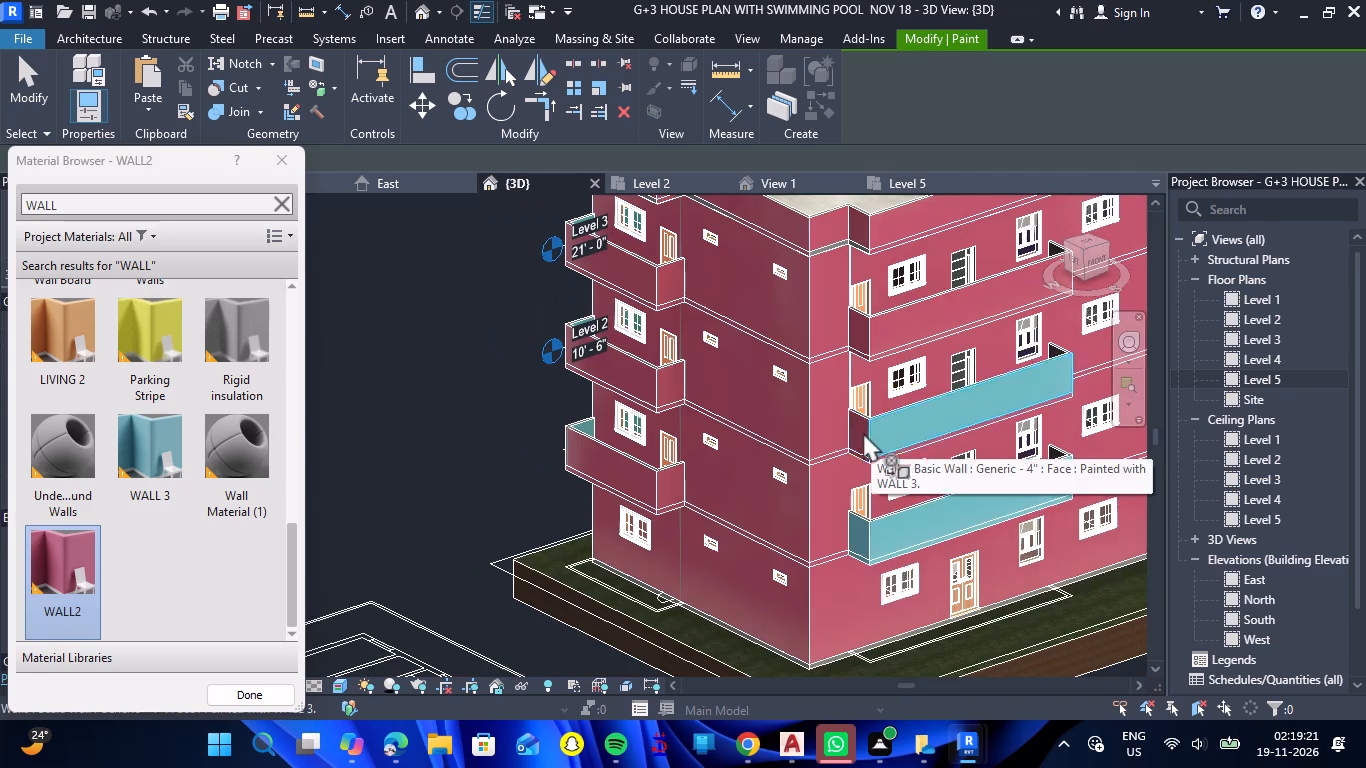
scroll(854, 554, "up", 12)
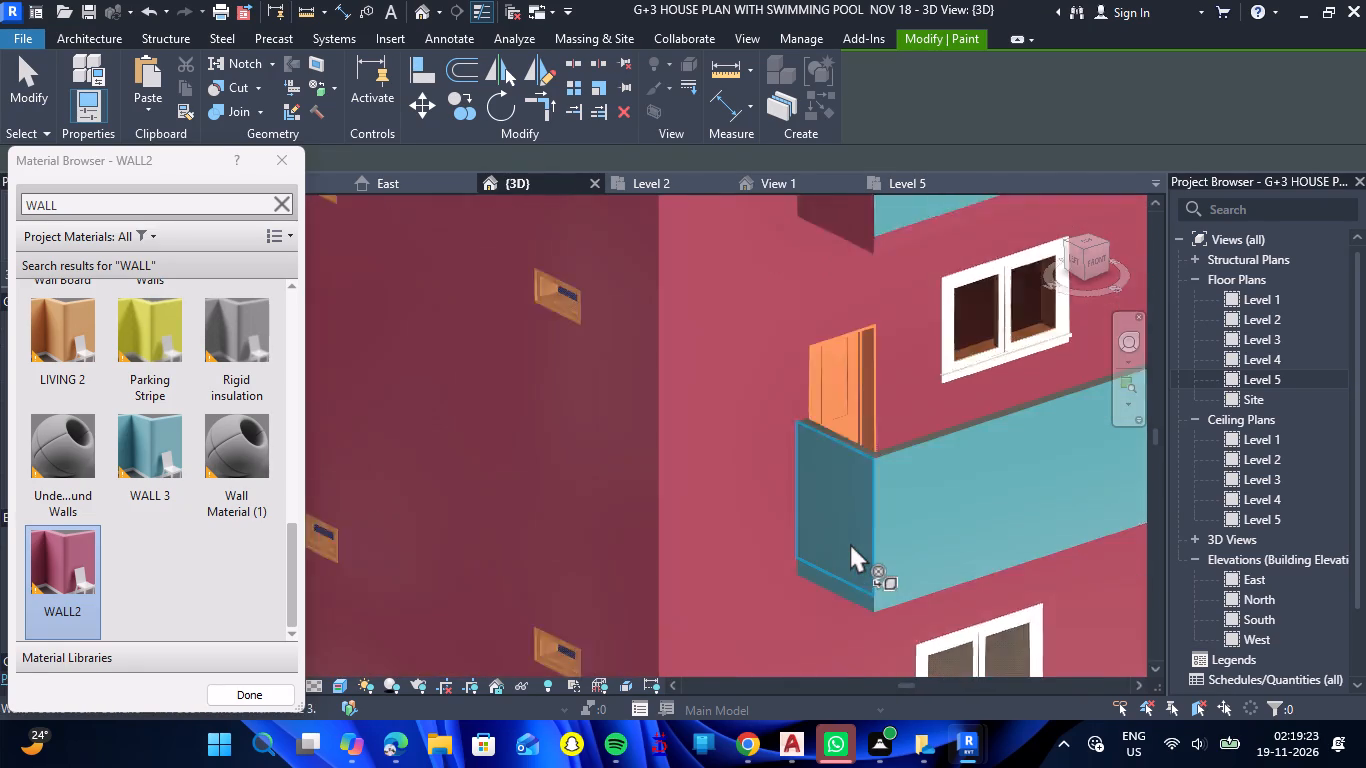
left_click(848, 539)
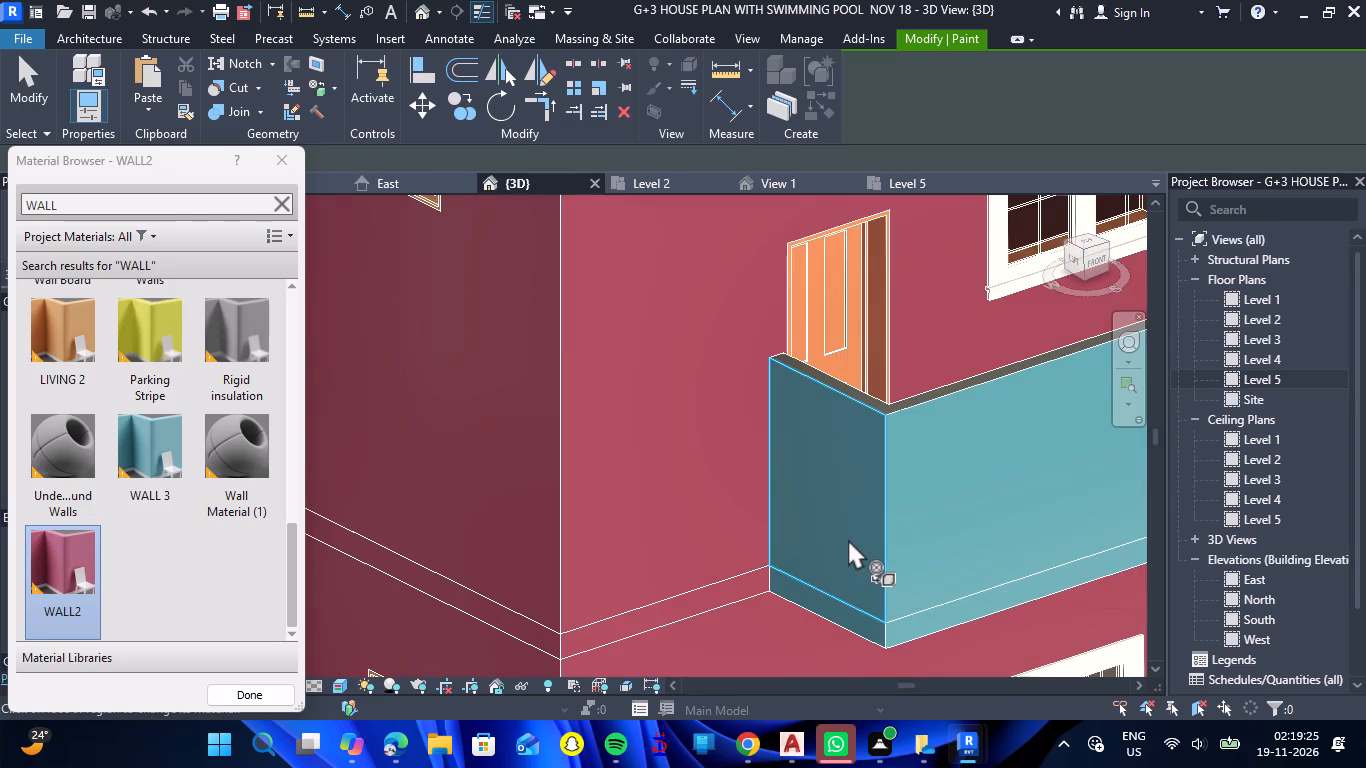
double_click(920, 525)
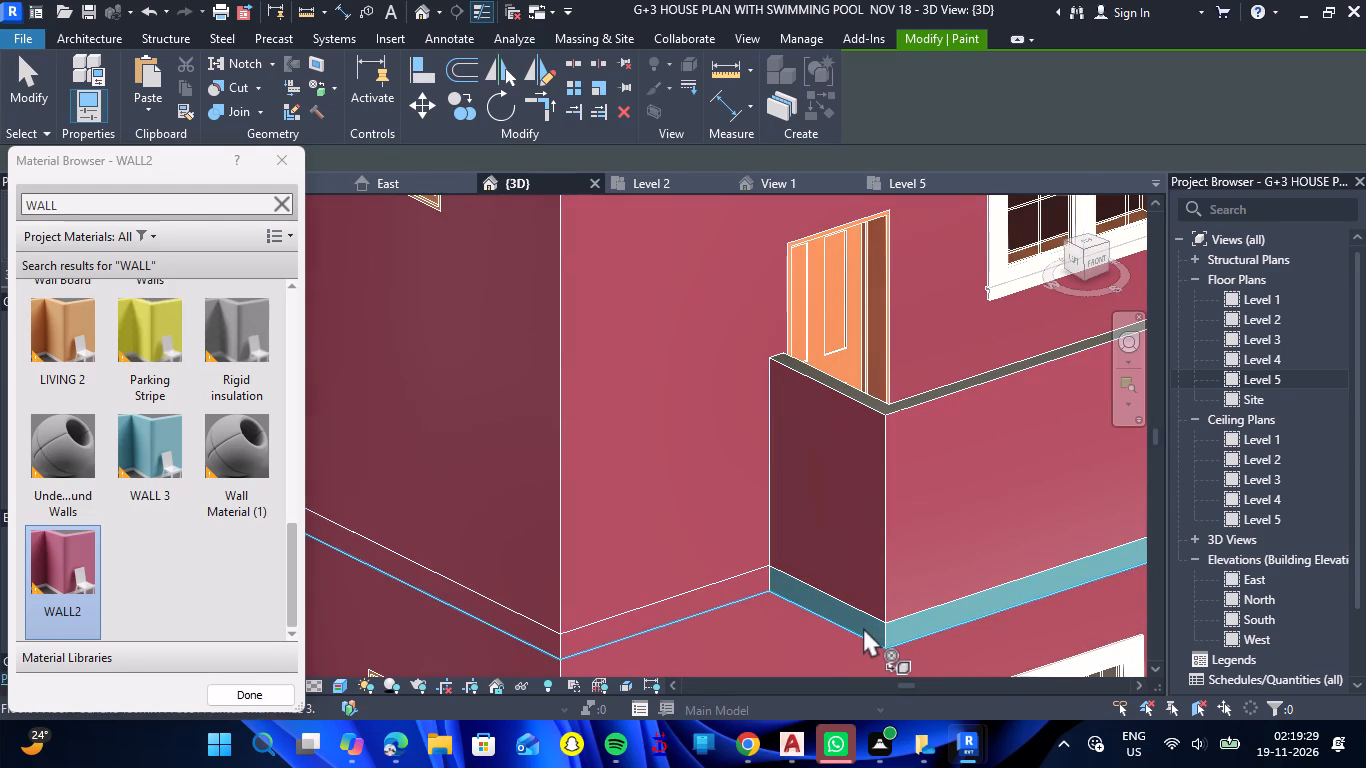
scroll(855, 634, "up", 7)
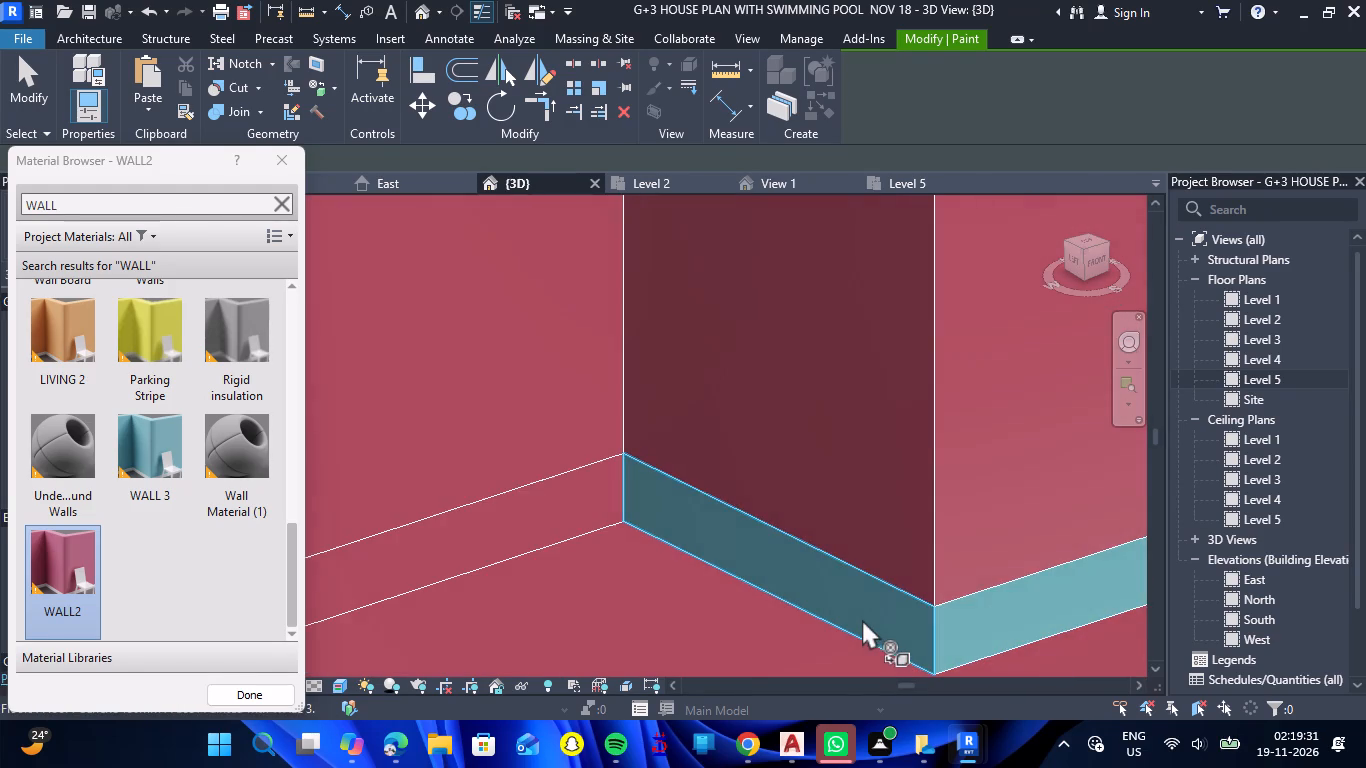
double_click(862, 619)
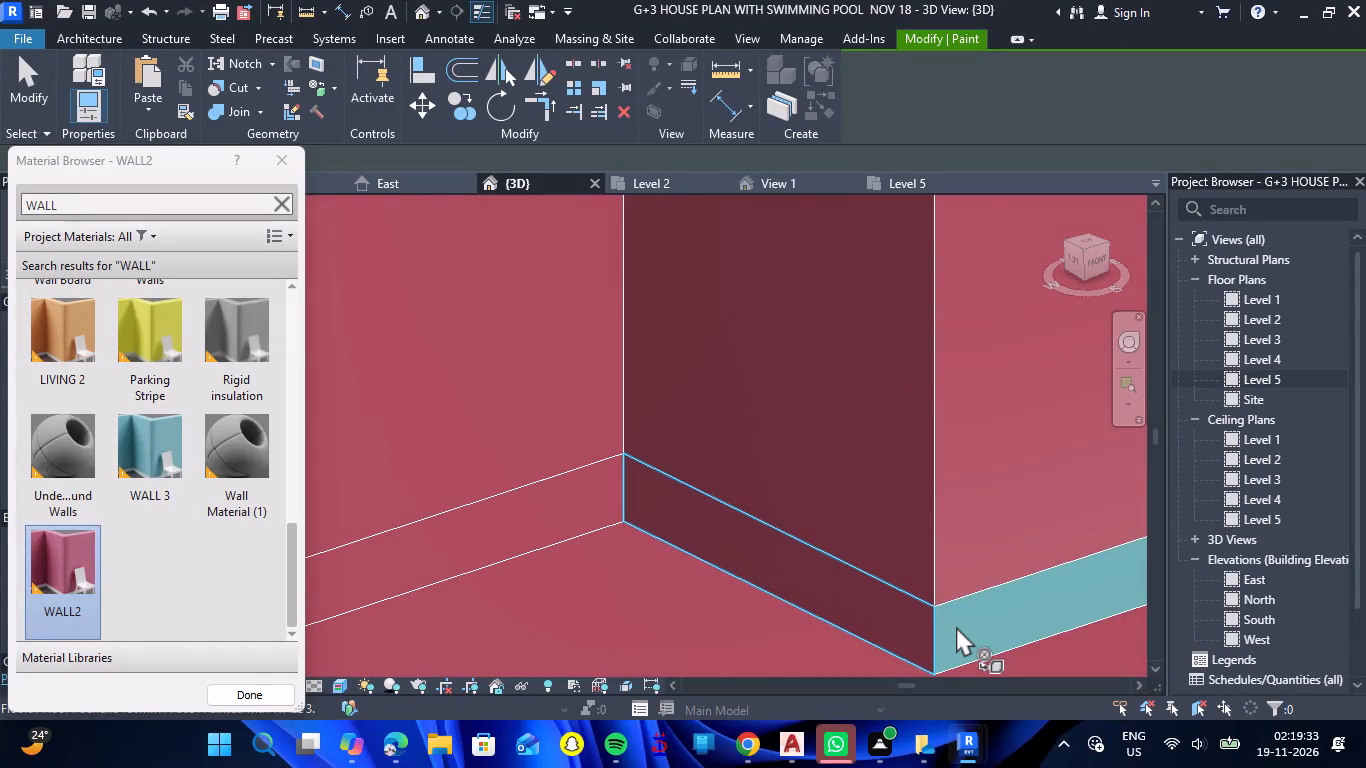
left_click(956, 626)
left_click(975, 626)
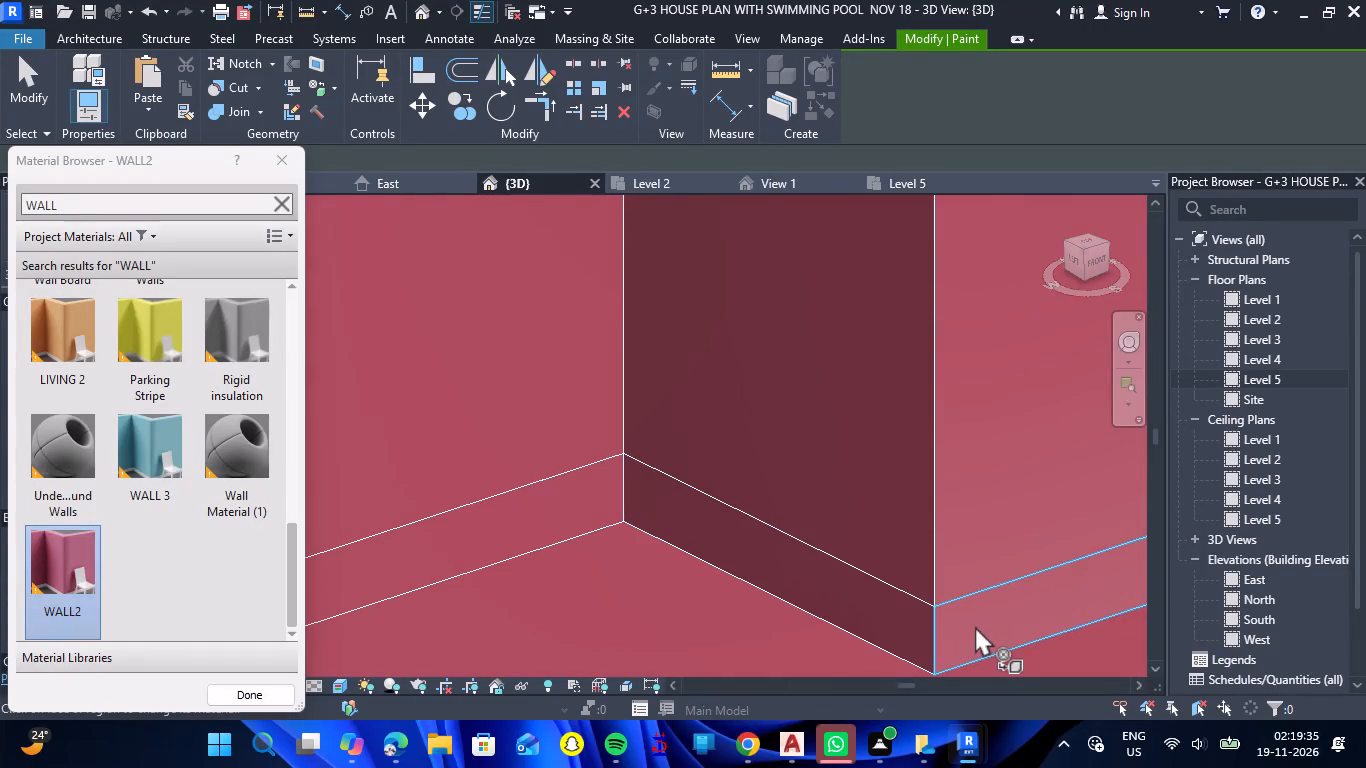
Paint the right-end parapet and right-end slab edge of the front facade's uppermost balcony with WALL2.
scroll(979, 501, "down", 20)
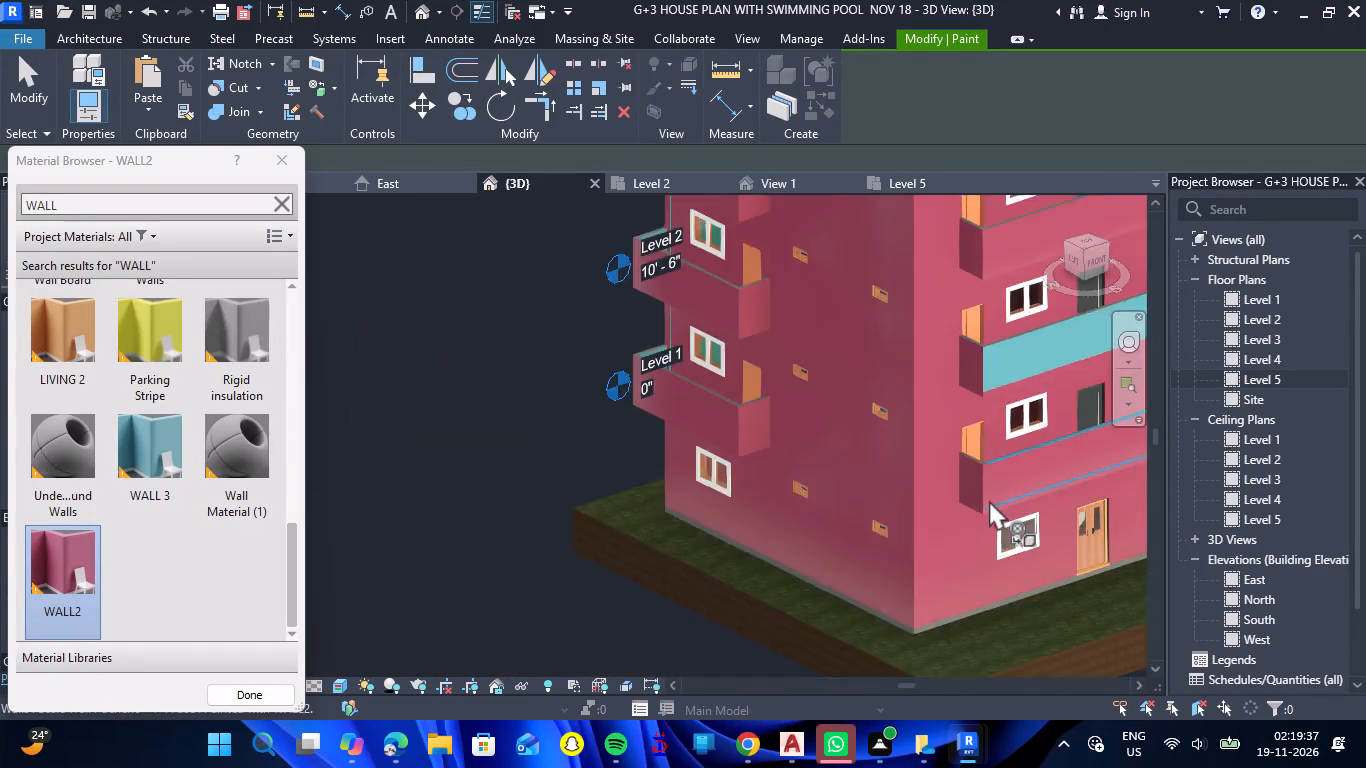
scroll(989, 500, "down", 6)
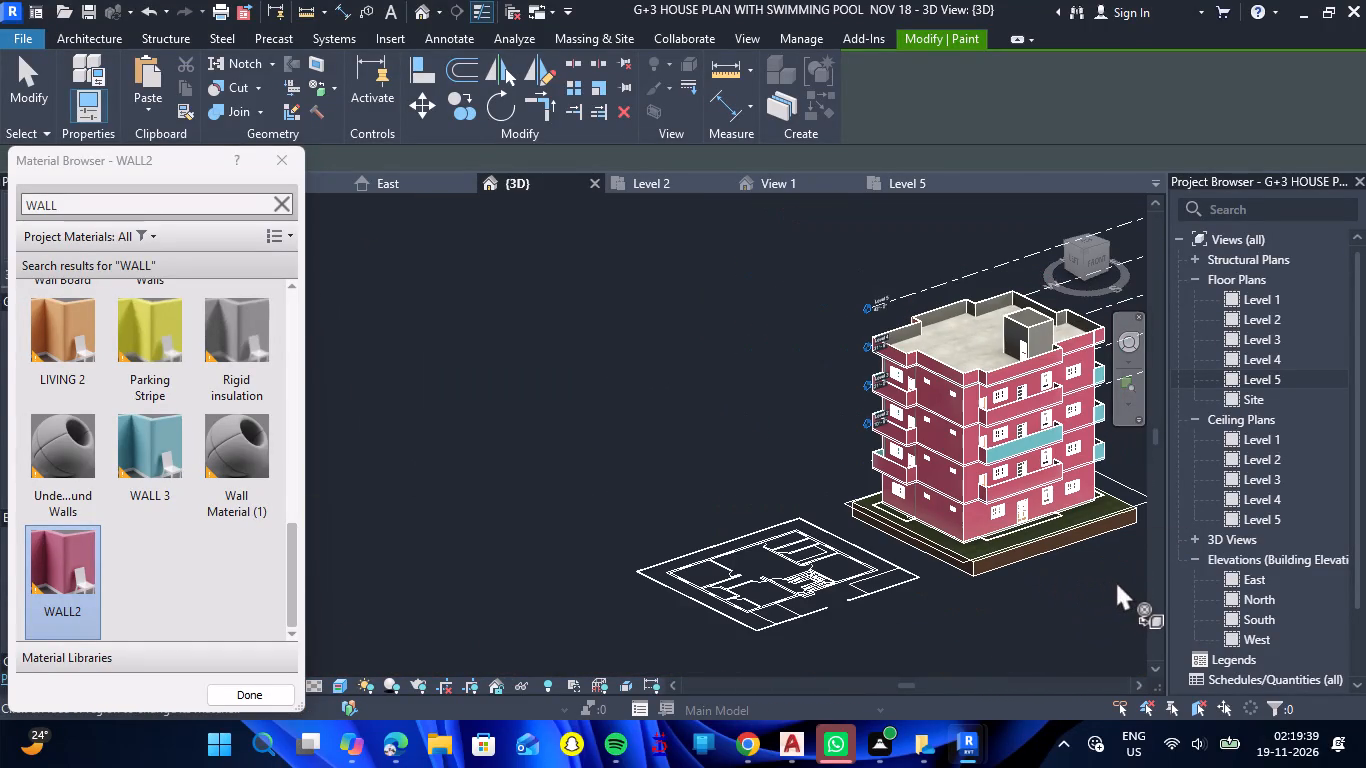
left_click_drag(1117, 581, 927, 549, "shift")
right_click_drag(1117, 581, 927, 549, "shift")
scroll(1030, 414, "up", 8)
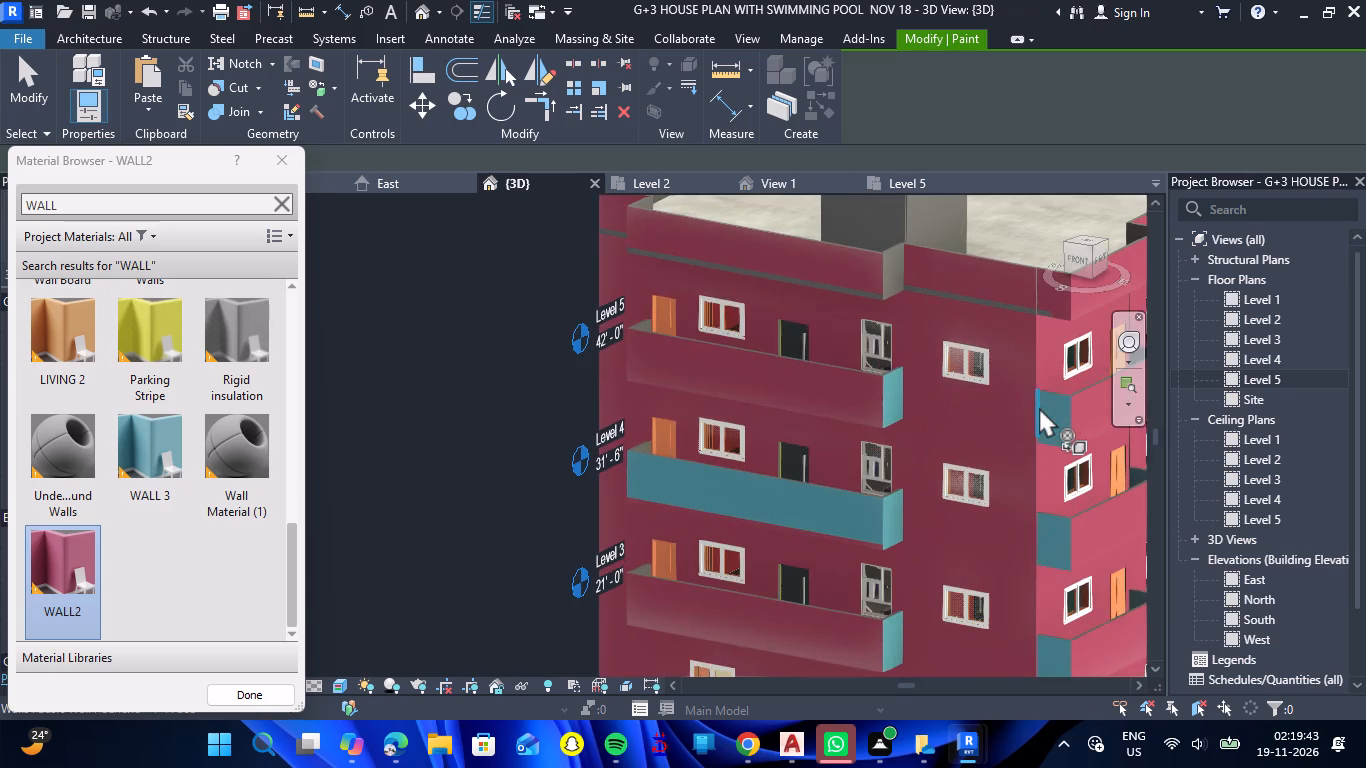
scroll(889, 388, "up", 9)
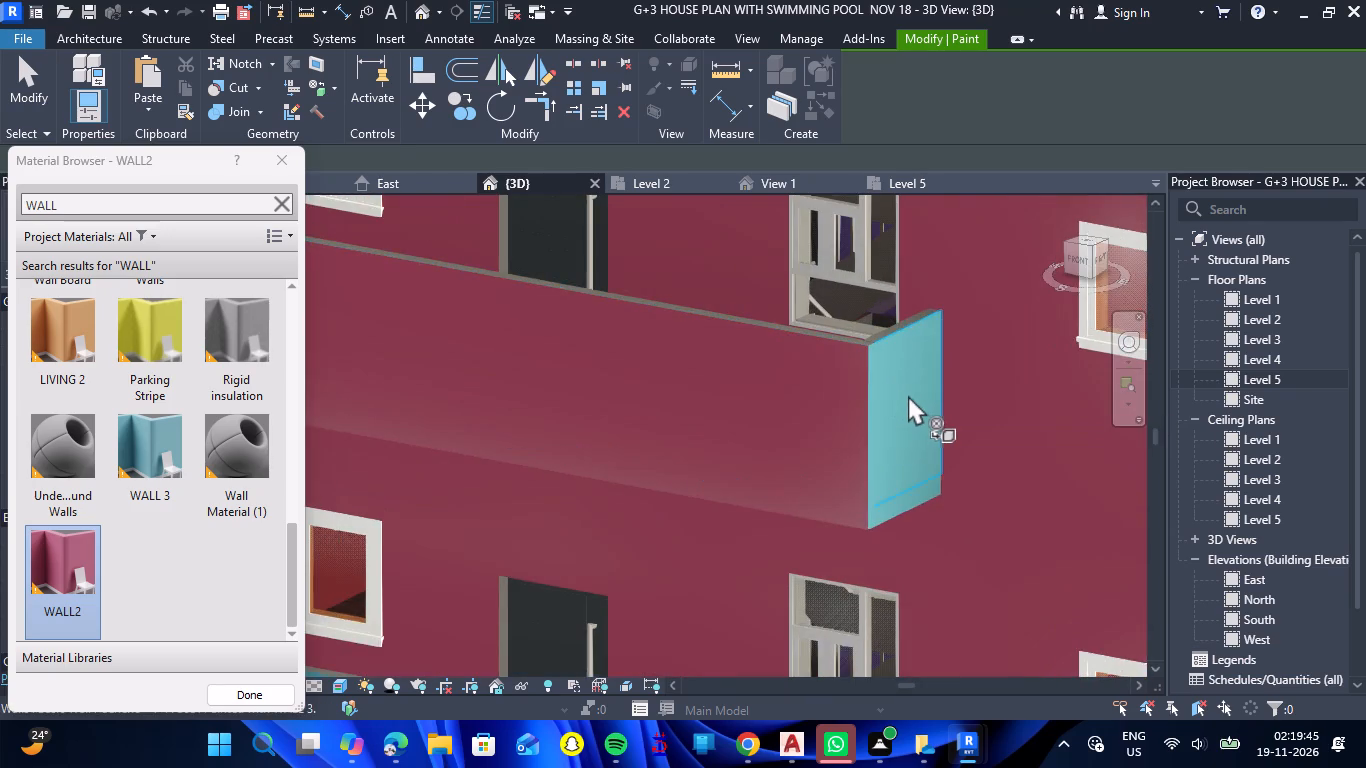
scroll(909, 395, "up", 3)
left_click(908, 395)
left_click(883, 567)
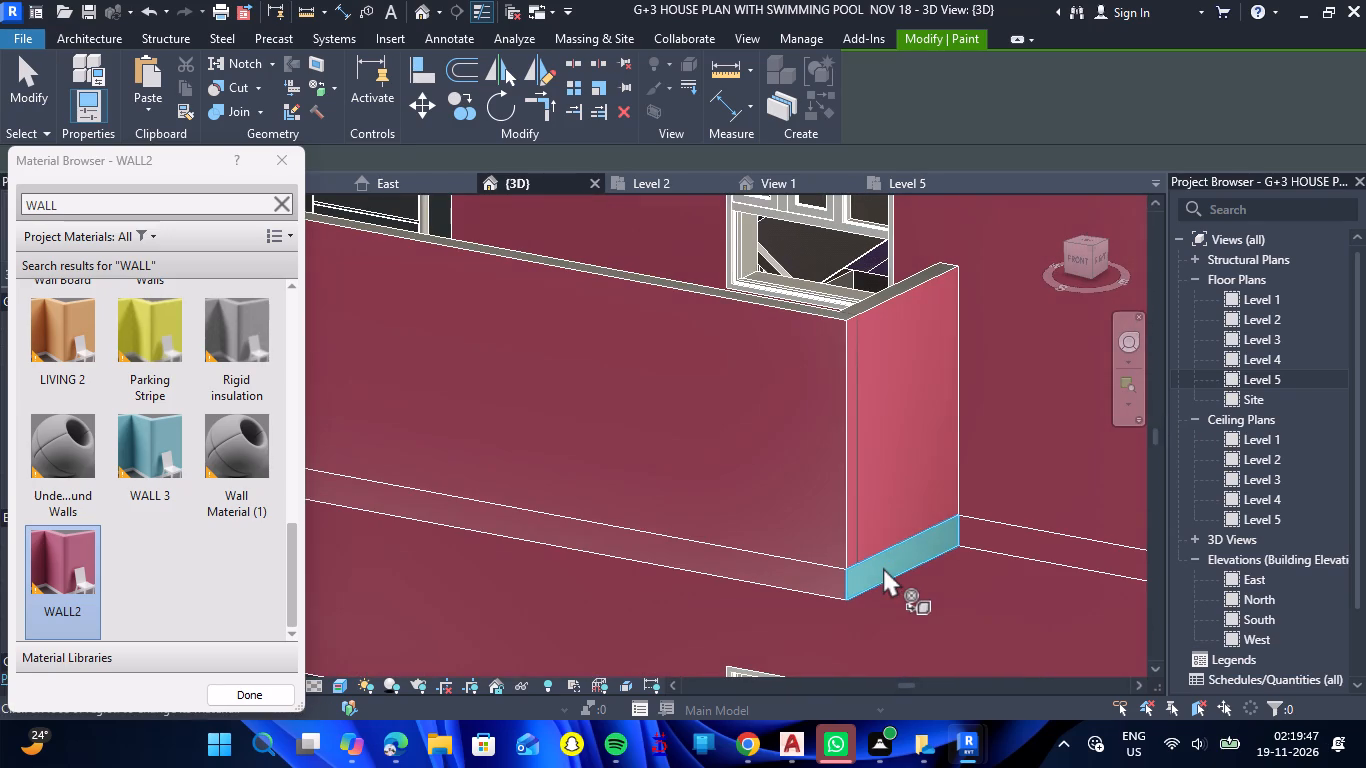
Paint the right-end parapet and right-end slab edge of the front facade's middle balcony with WALL2.
scroll(895, 478, "down", 12)
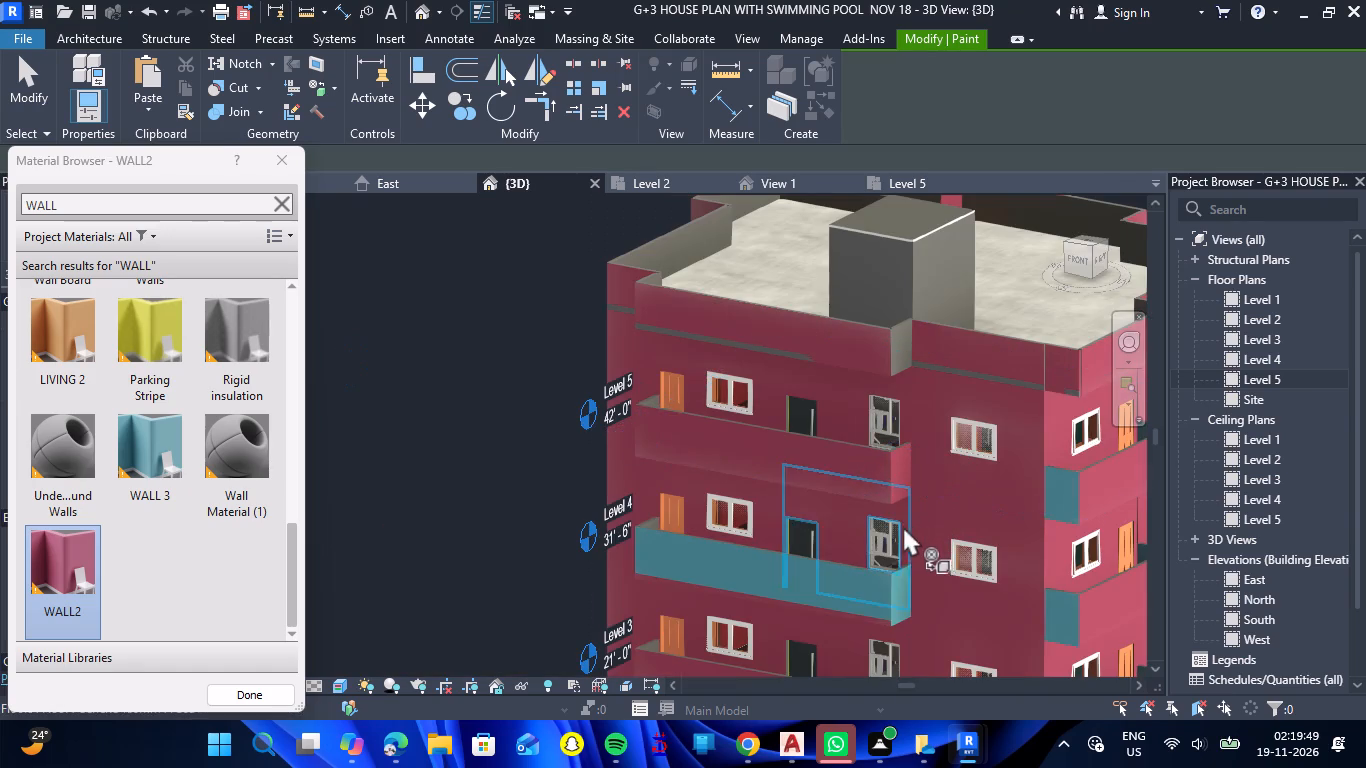
scroll(895, 602, "up", 8)
left_click(909, 593)
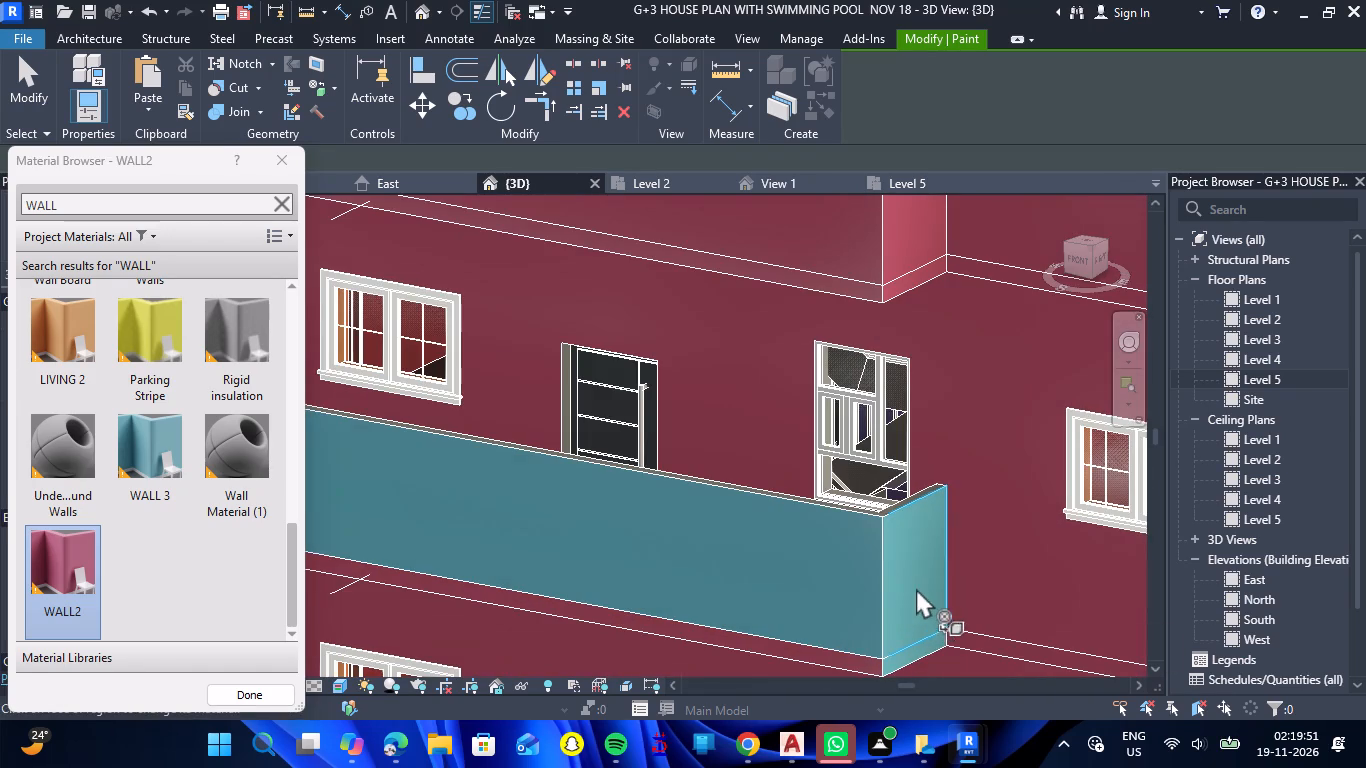
scroll(916, 650, "up", 8)
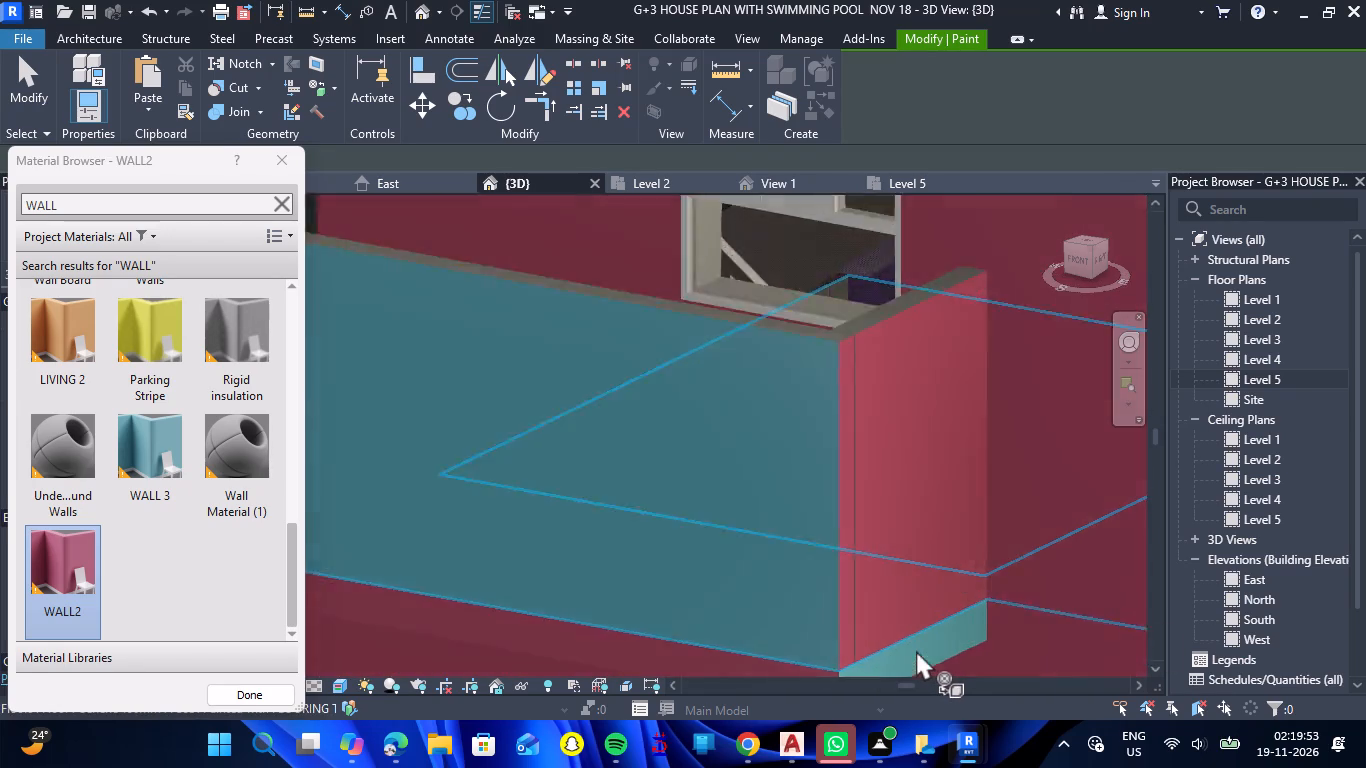
scroll(896, 505, "down", 7)
scroll(909, 581, "up", 8)
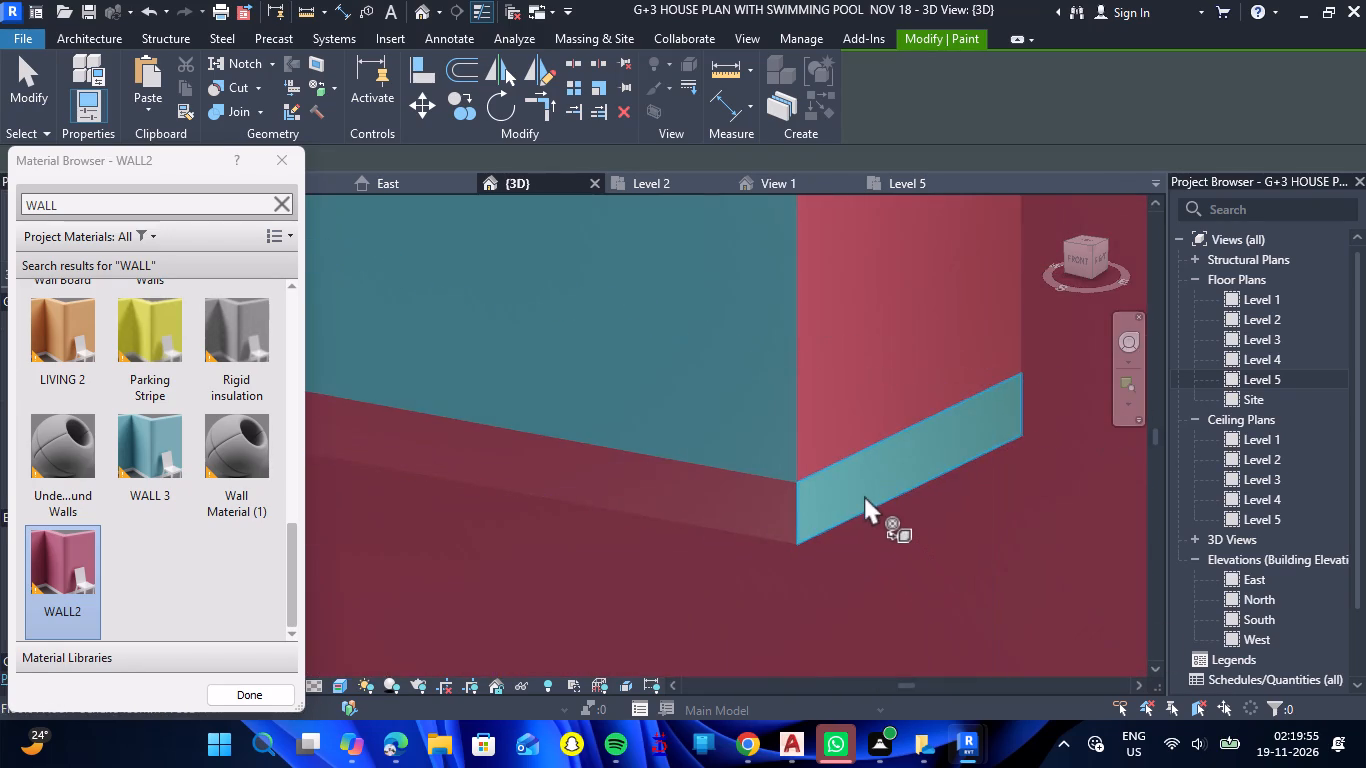
left_click(857, 493)
Paint the right-end parapet and right-end slab edge of the front facade's lowest balcony with WALL2.
scroll(869, 412, "down", 10)
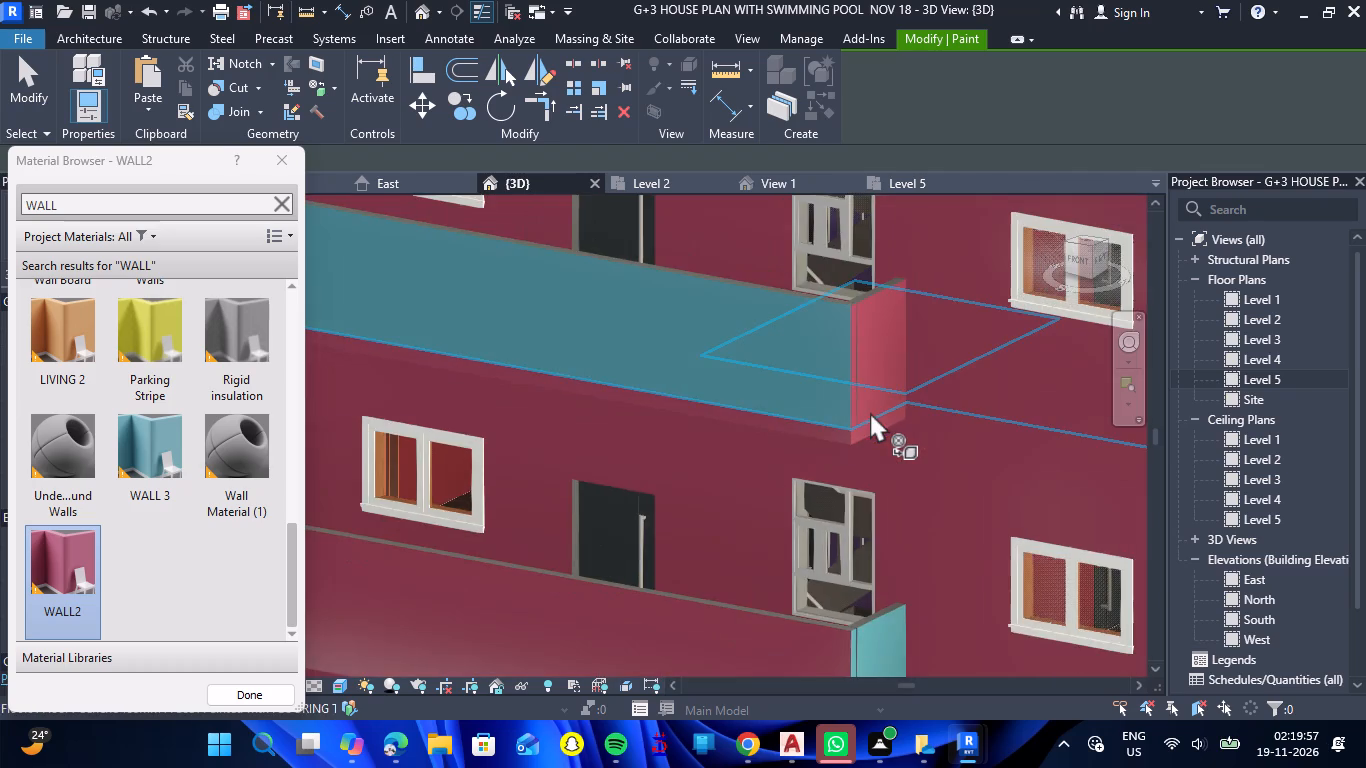
scroll(870, 412, "down", 6)
scroll(877, 539, "up", 9)
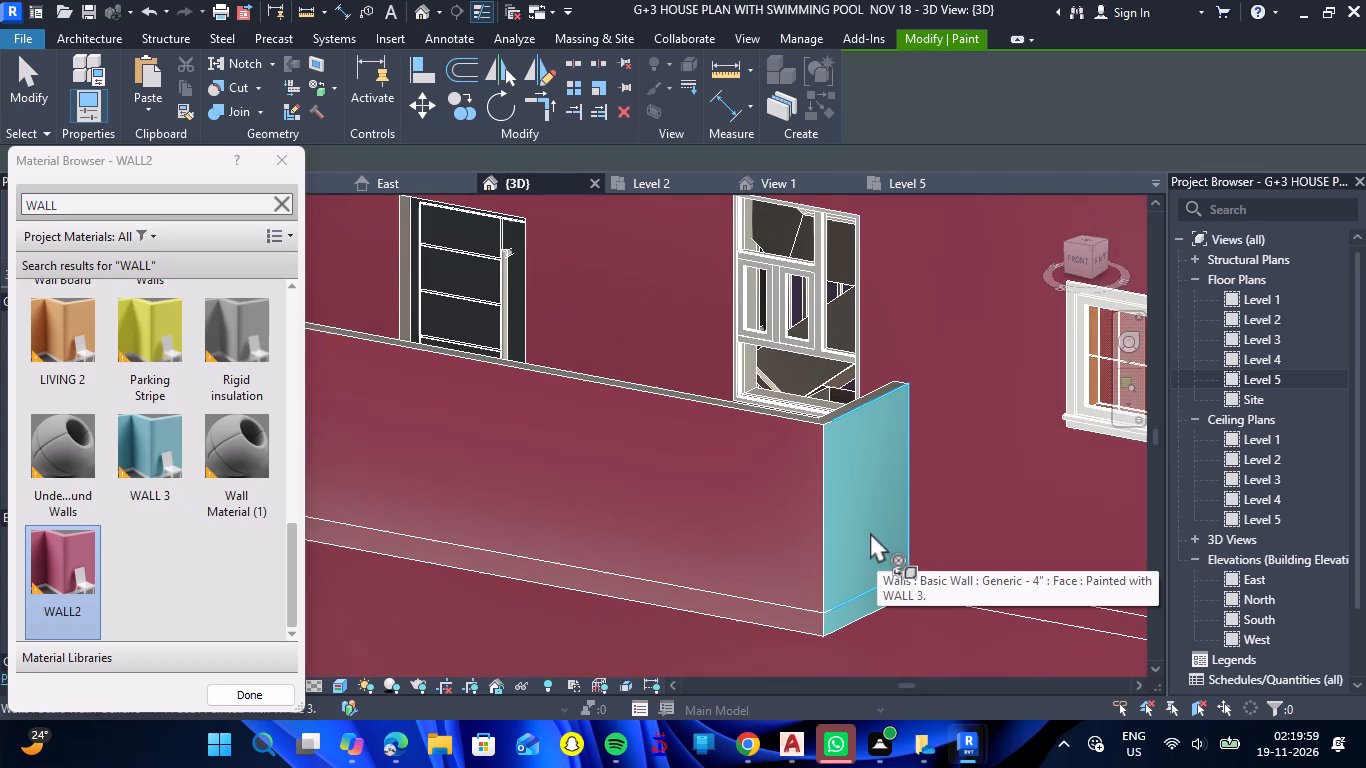
left_click(866, 526)
scroll(853, 624, "up", 7)
left_click(807, 600)
Paint the front-facing end parapet and slab edge of the right side facade's lowest balcony with WALL2.
scroll(844, 489, "down", 4)
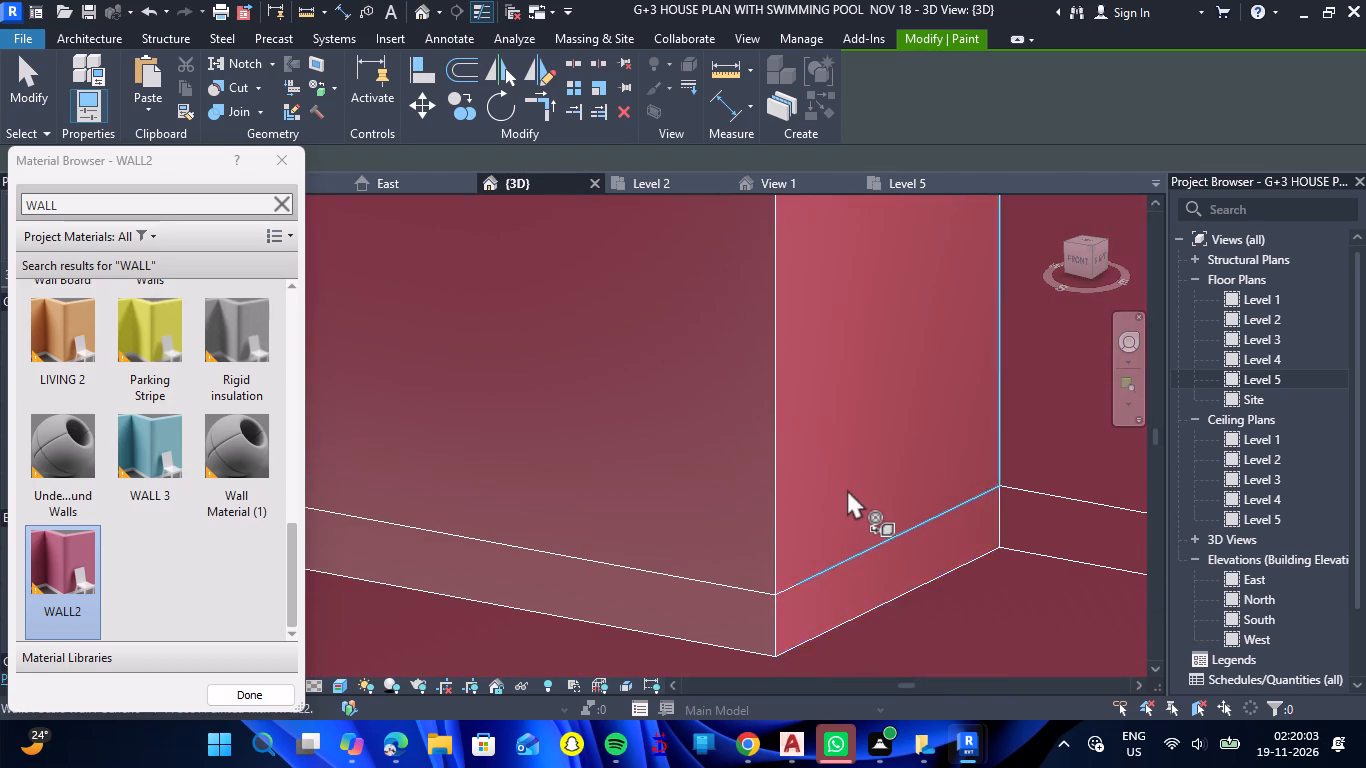
scroll(847, 489, "down", 14)
scroll(1000, 491, "up", 3)
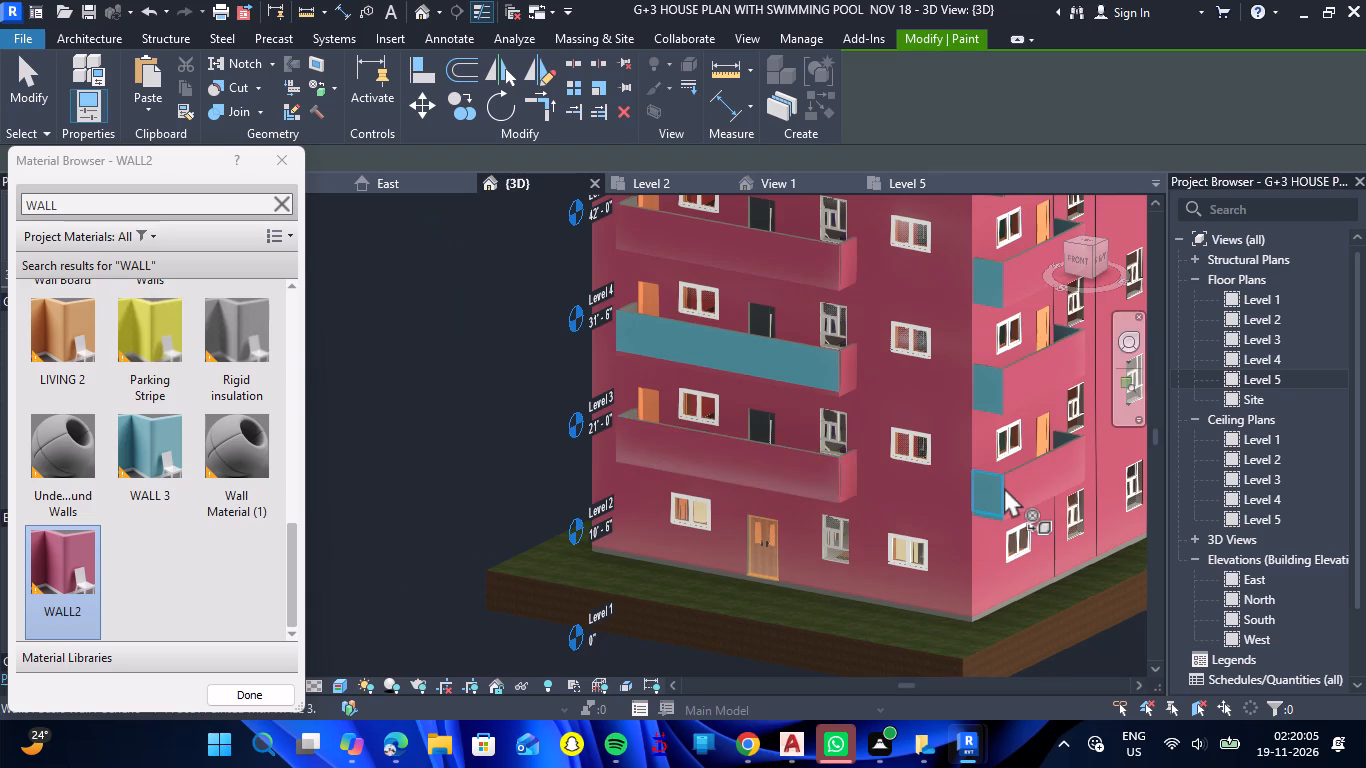
scroll(1004, 487, "up", 14)
left_click(987, 510)
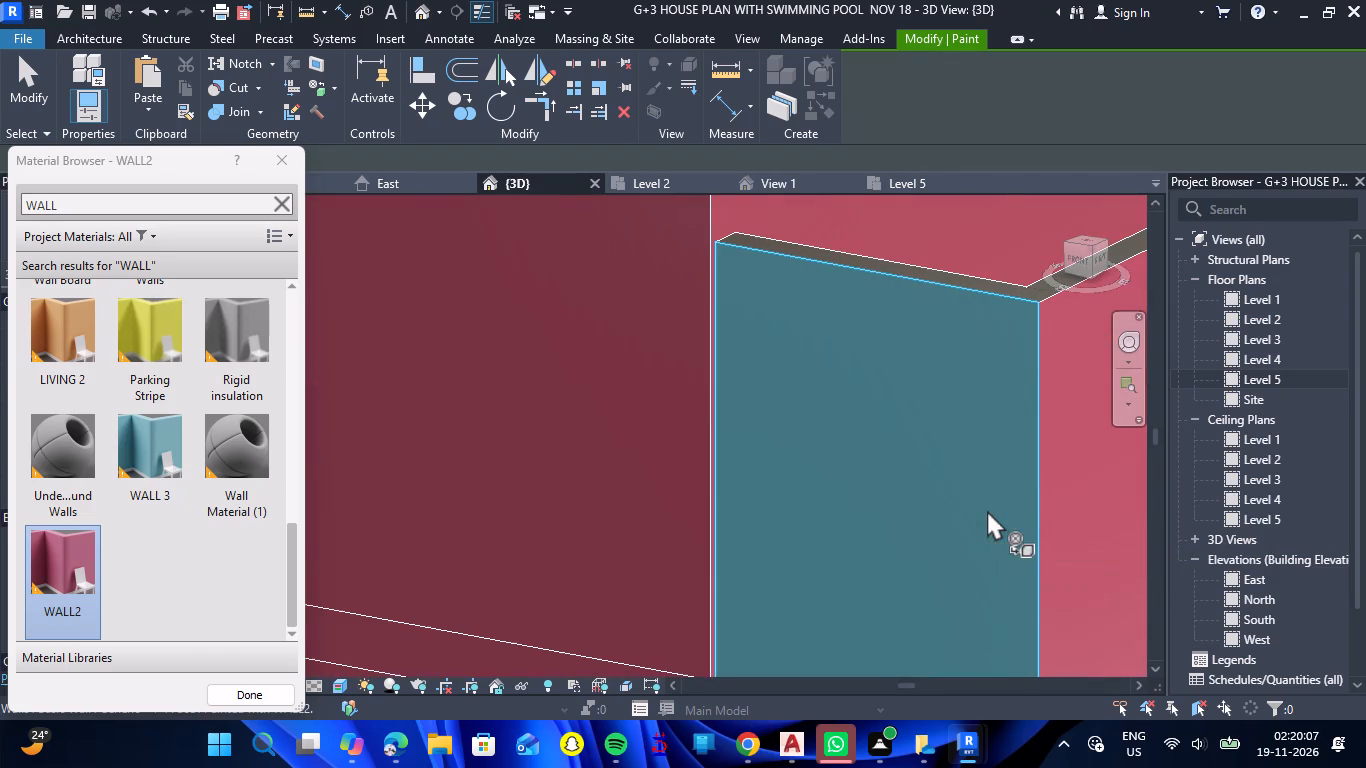
scroll(979, 467, "down", 8)
scroll(953, 571, "up", 10)
left_click(972, 553)
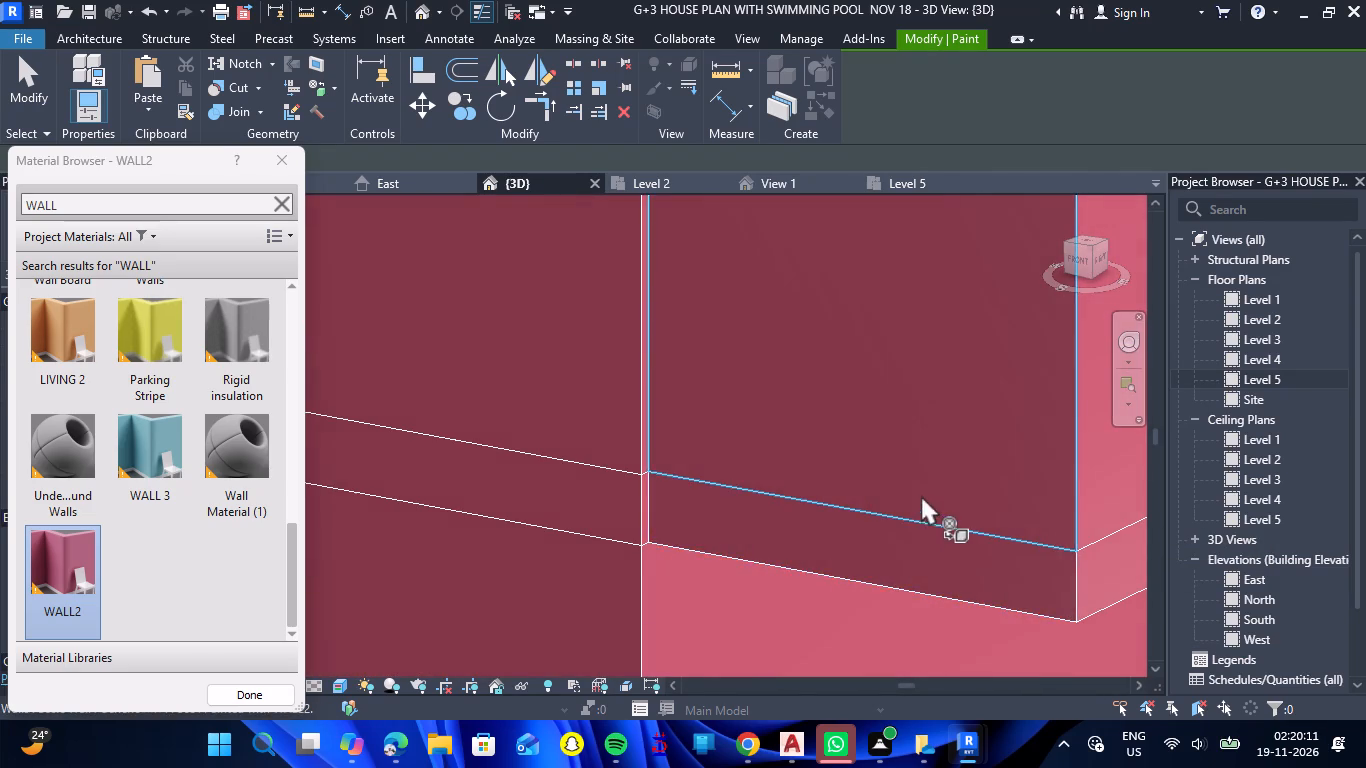
Paint the front-facing end parapet and slab edge of the right side facade's middle balcony with WALL2.
scroll(921, 495, "down", 16)
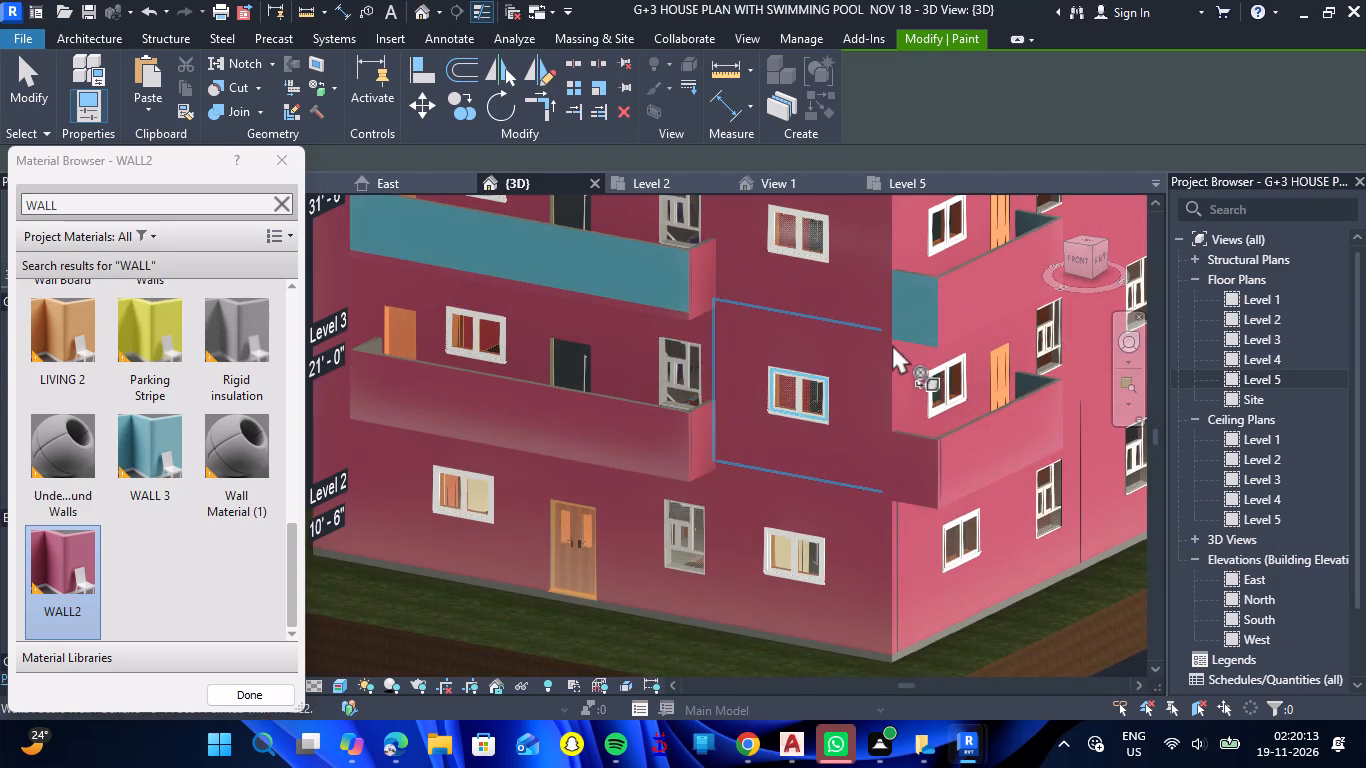
scroll(903, 289, "up", 11)
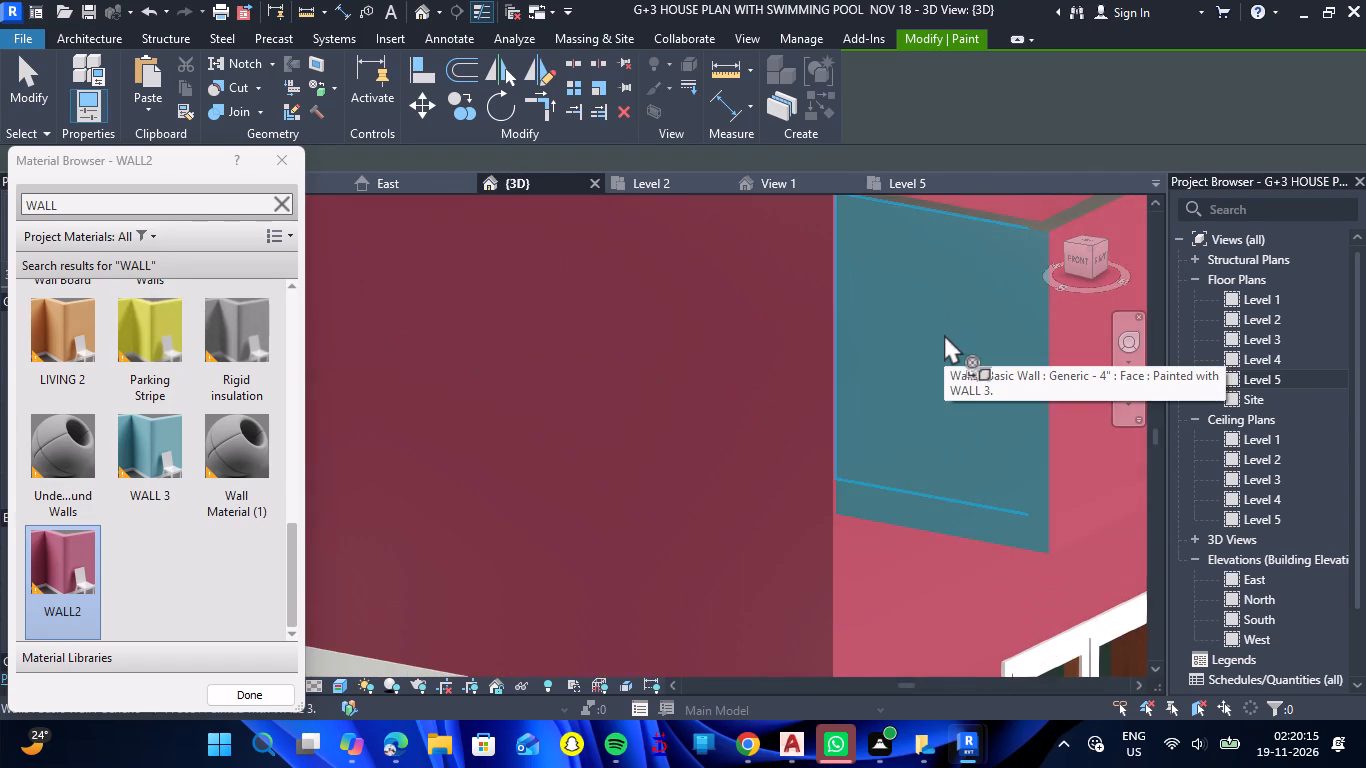
left_click(944, 334)
left_click(949, 513)
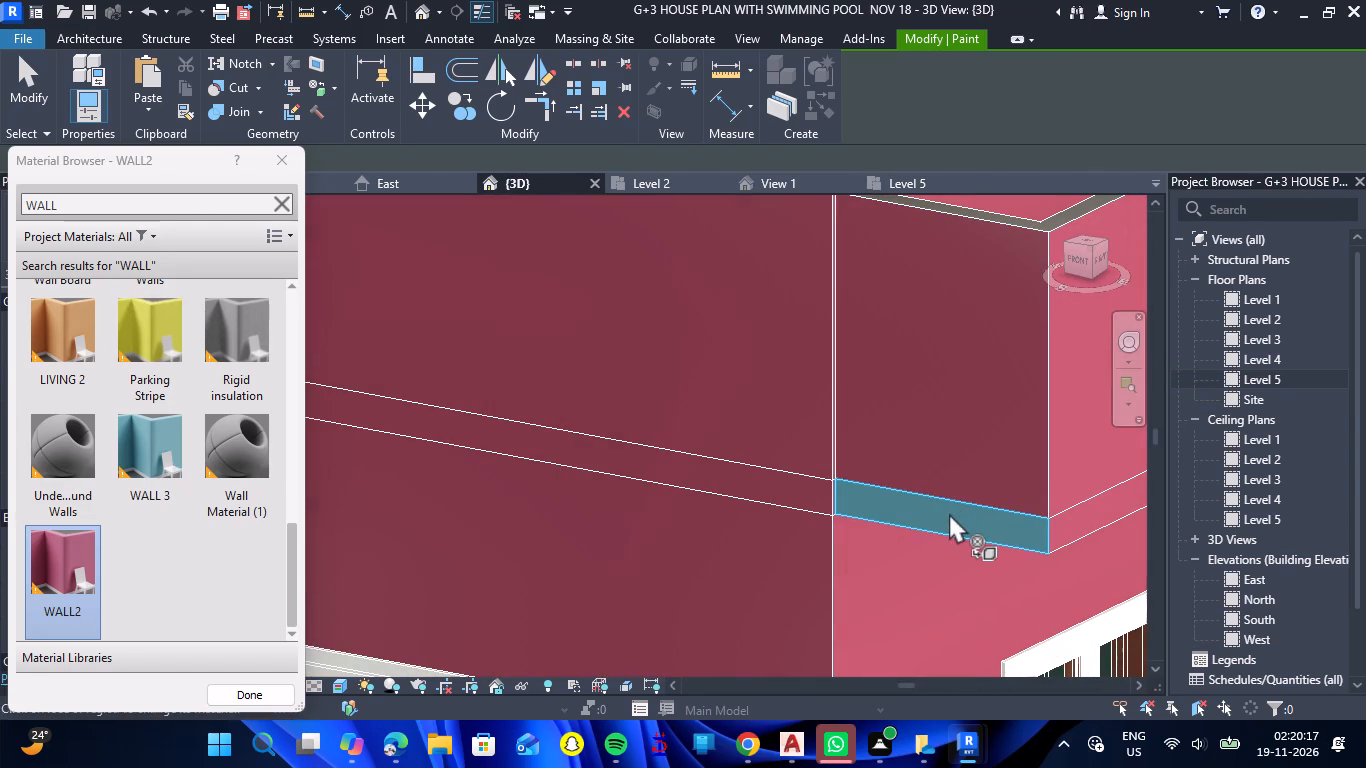
scroll(955, 510, "down", 15)
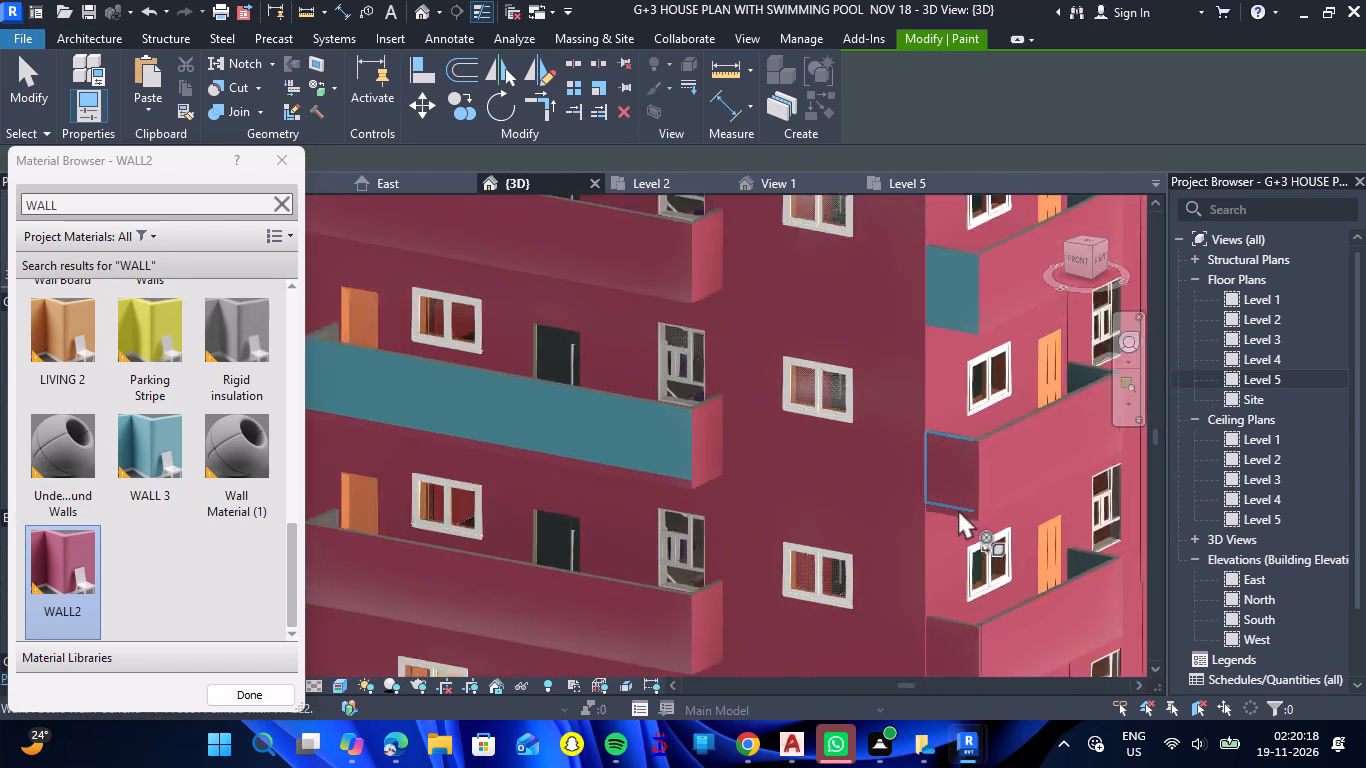
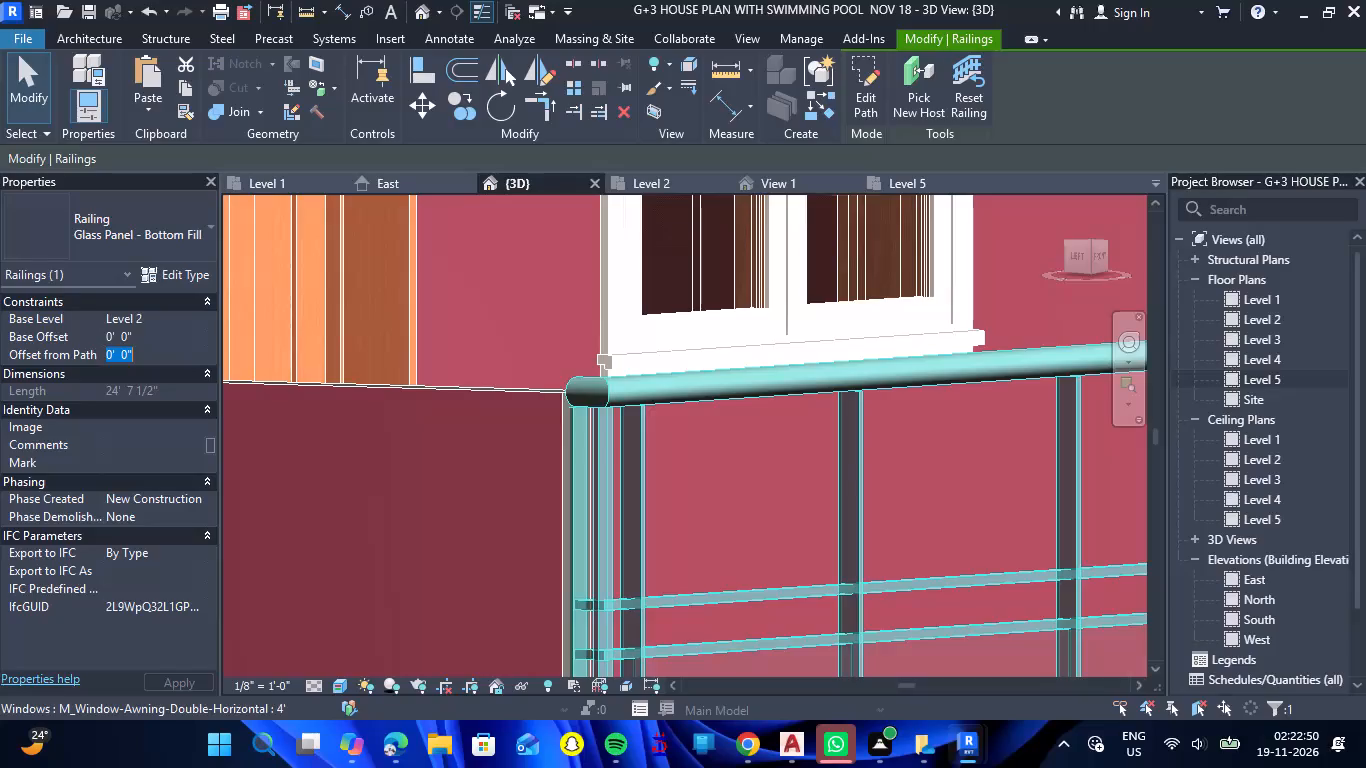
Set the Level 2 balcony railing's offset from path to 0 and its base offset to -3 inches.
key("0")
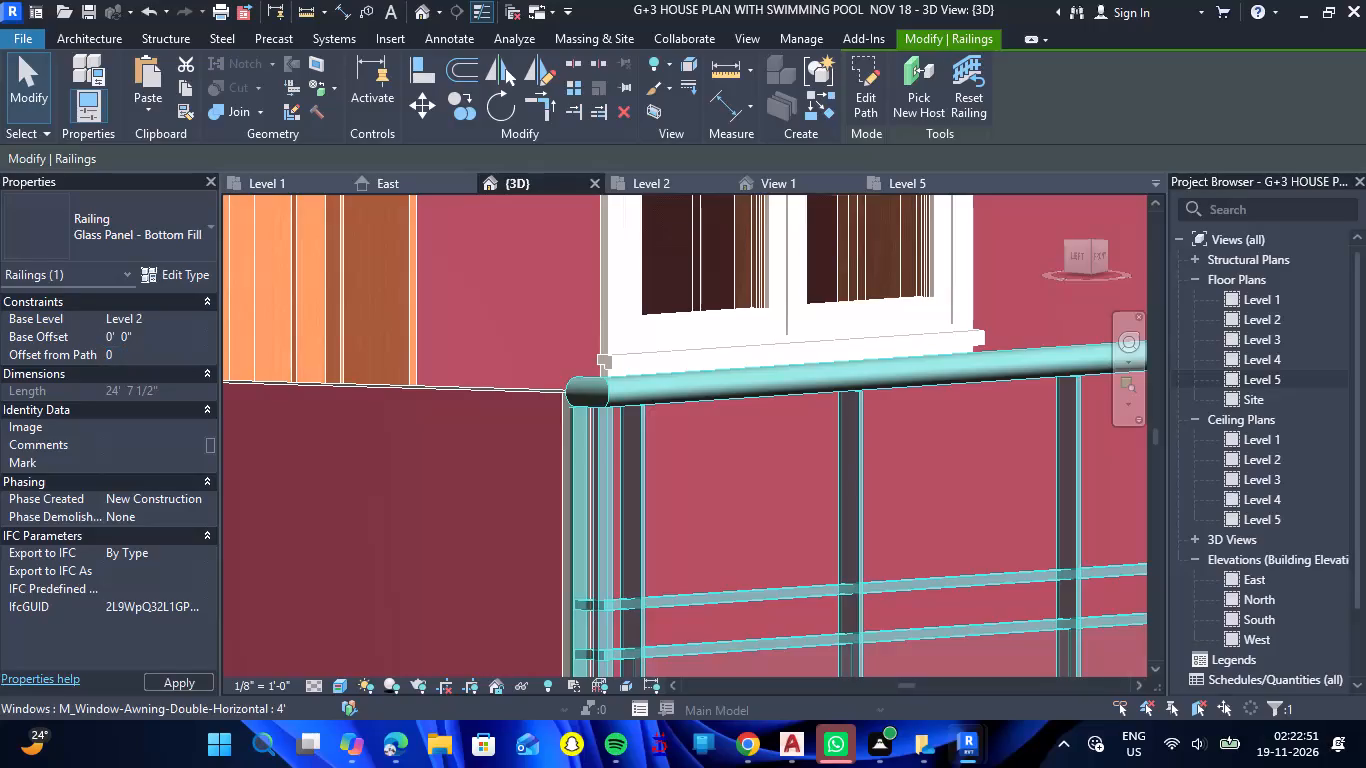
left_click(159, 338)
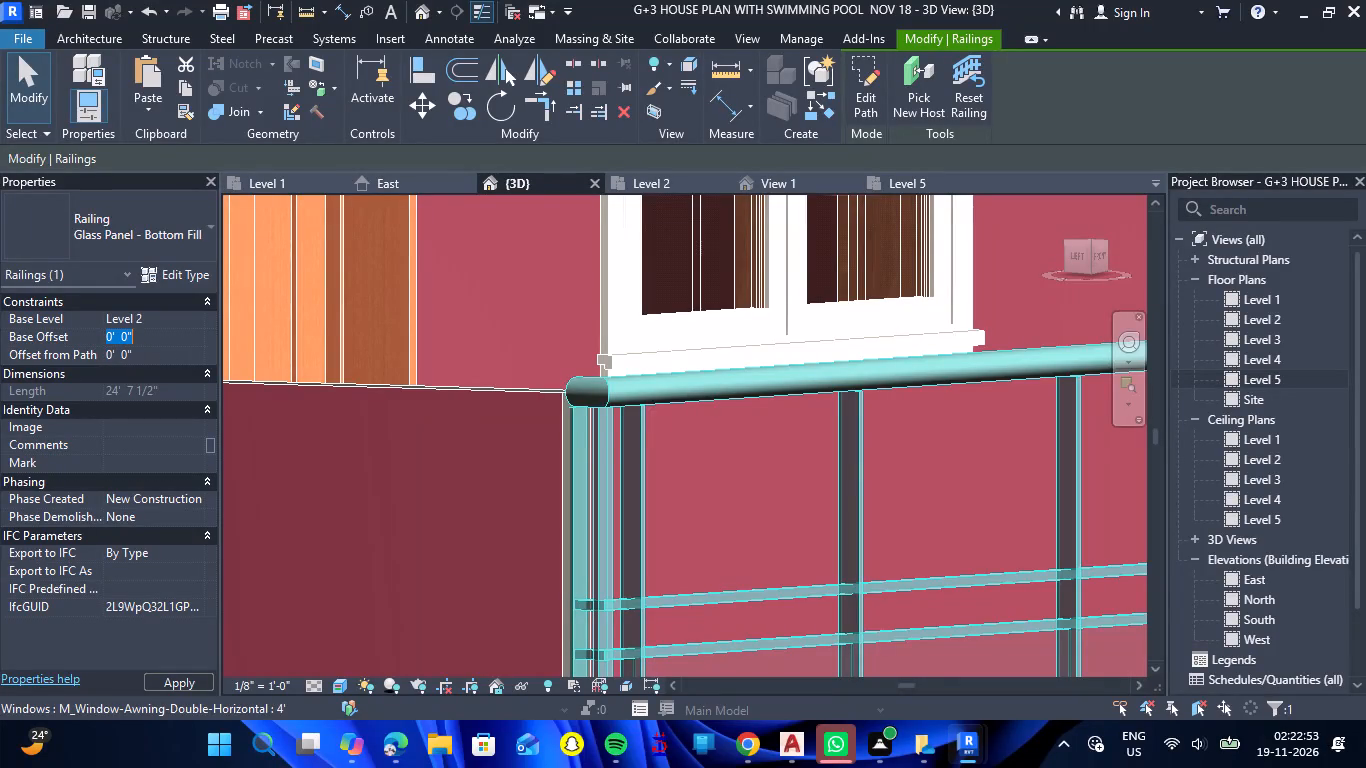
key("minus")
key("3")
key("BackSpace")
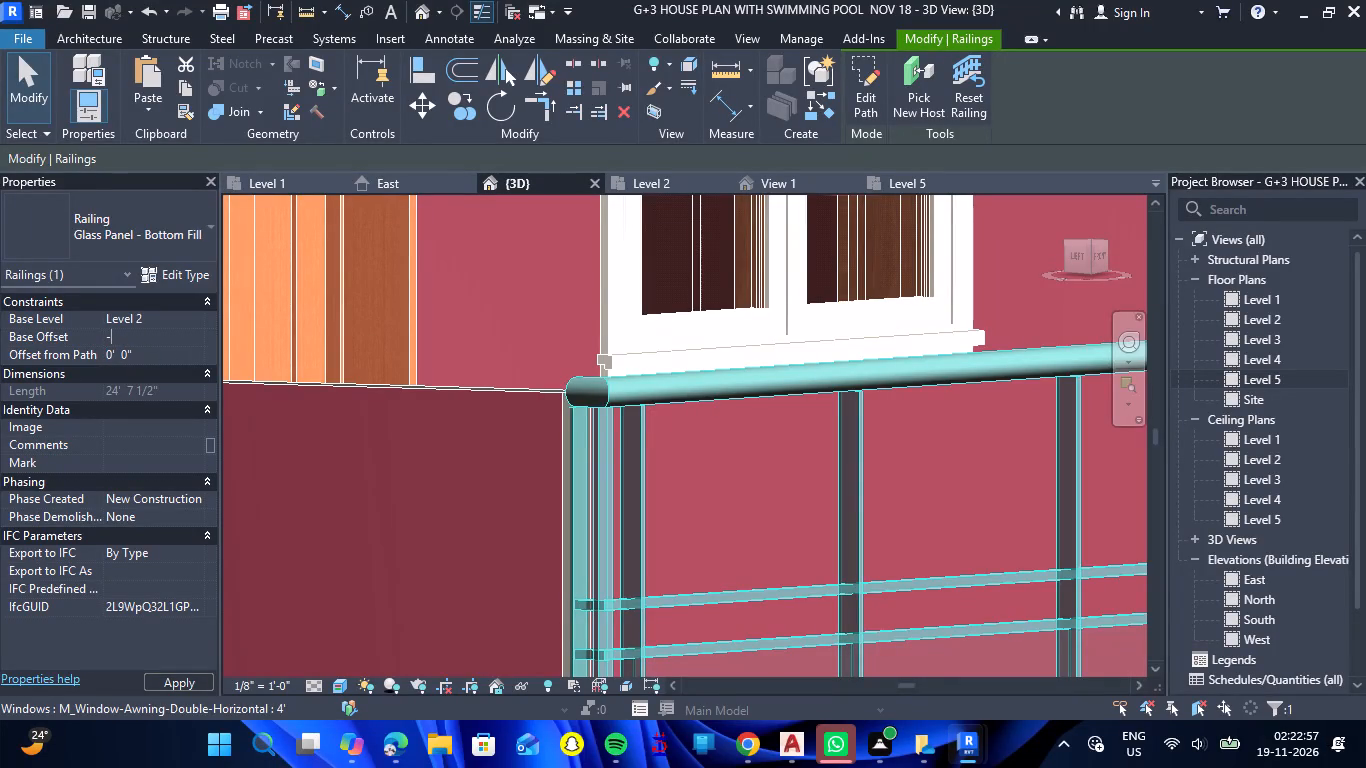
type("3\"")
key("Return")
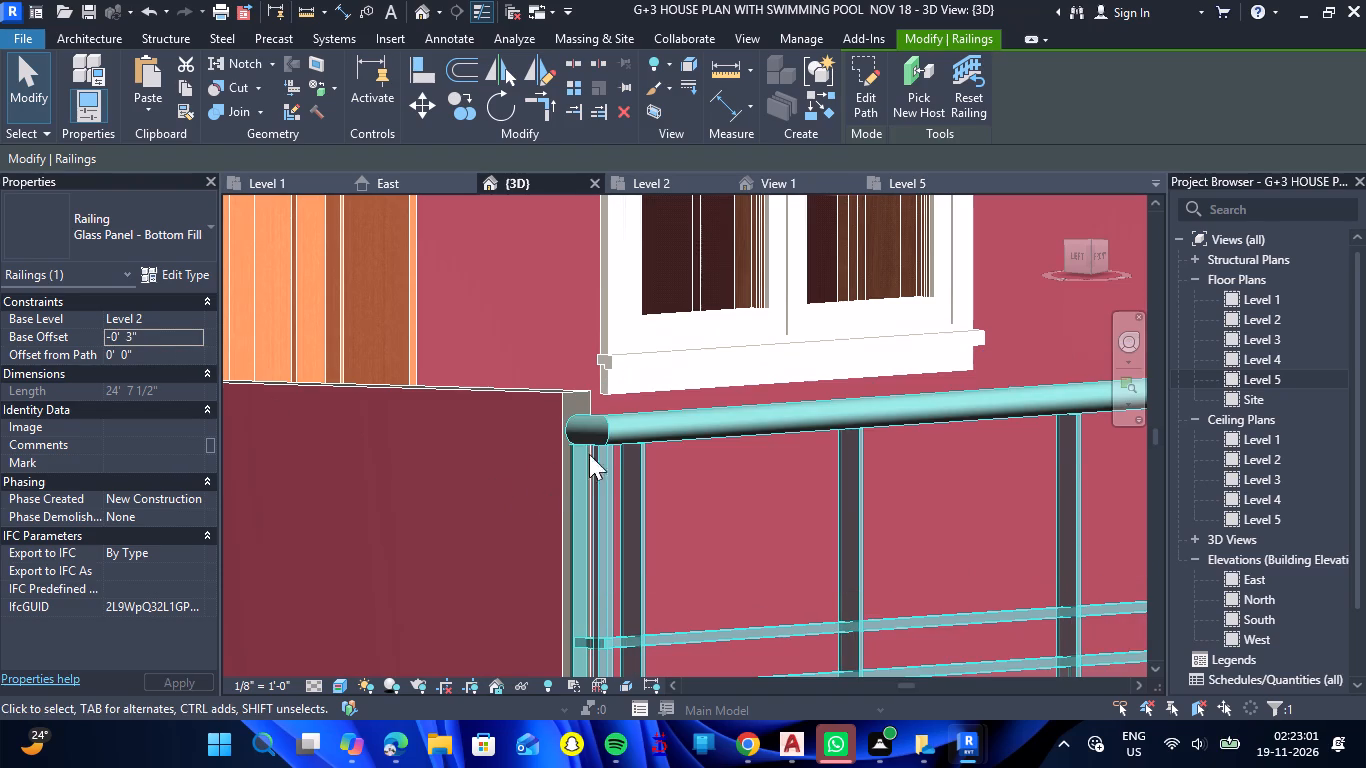
Set the base offset of the Level 2 glass-panel balcony railing to -1 inch.
scroll(602, 441, "down", 8)
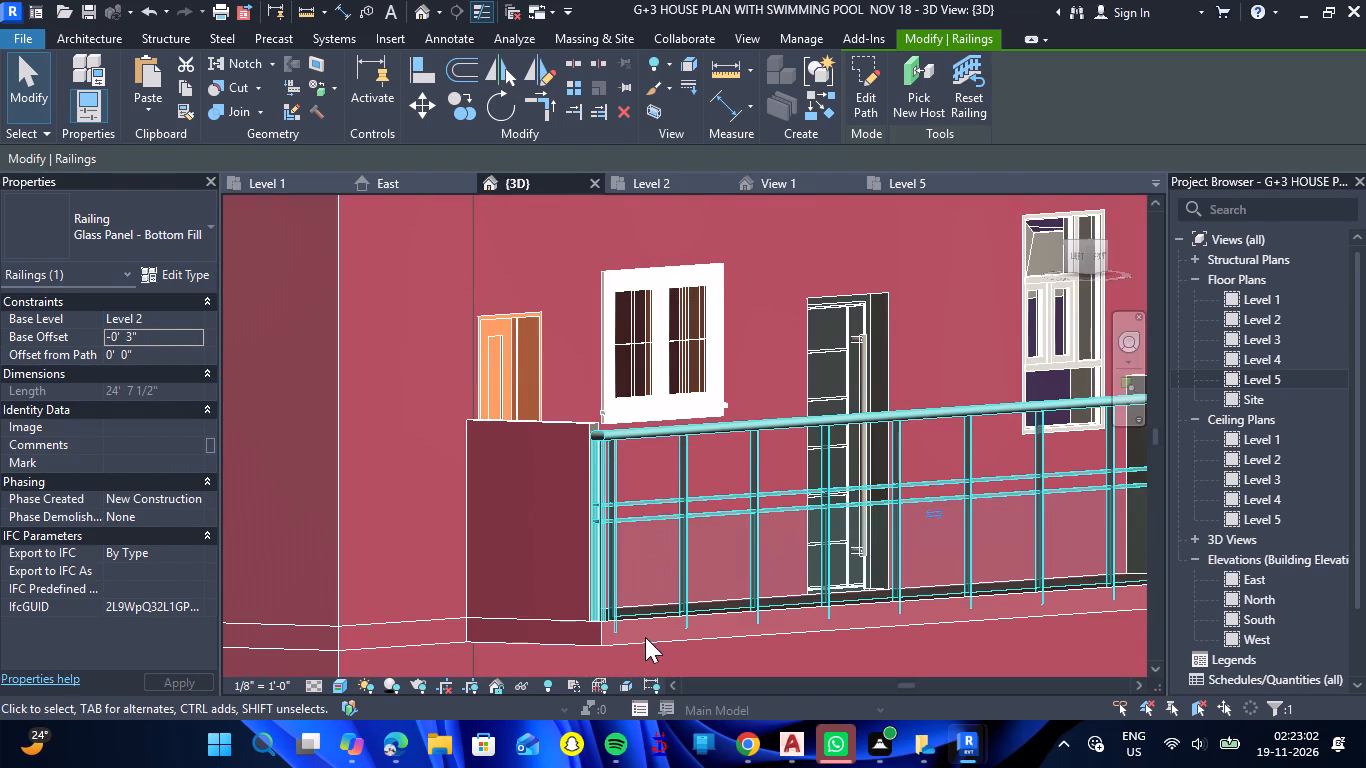
scroll(658, 640, "up", 1)
key("Left")
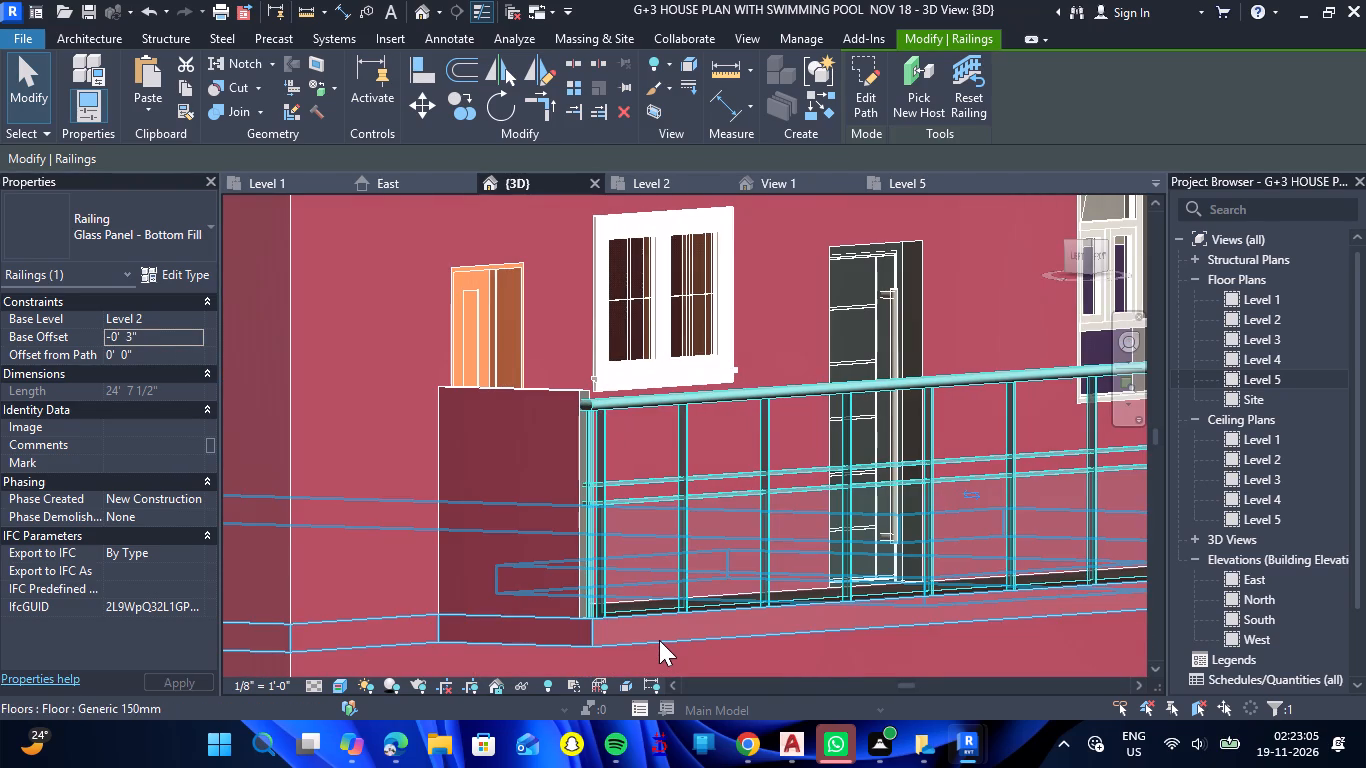
scroll(676, 582, "down", 7)
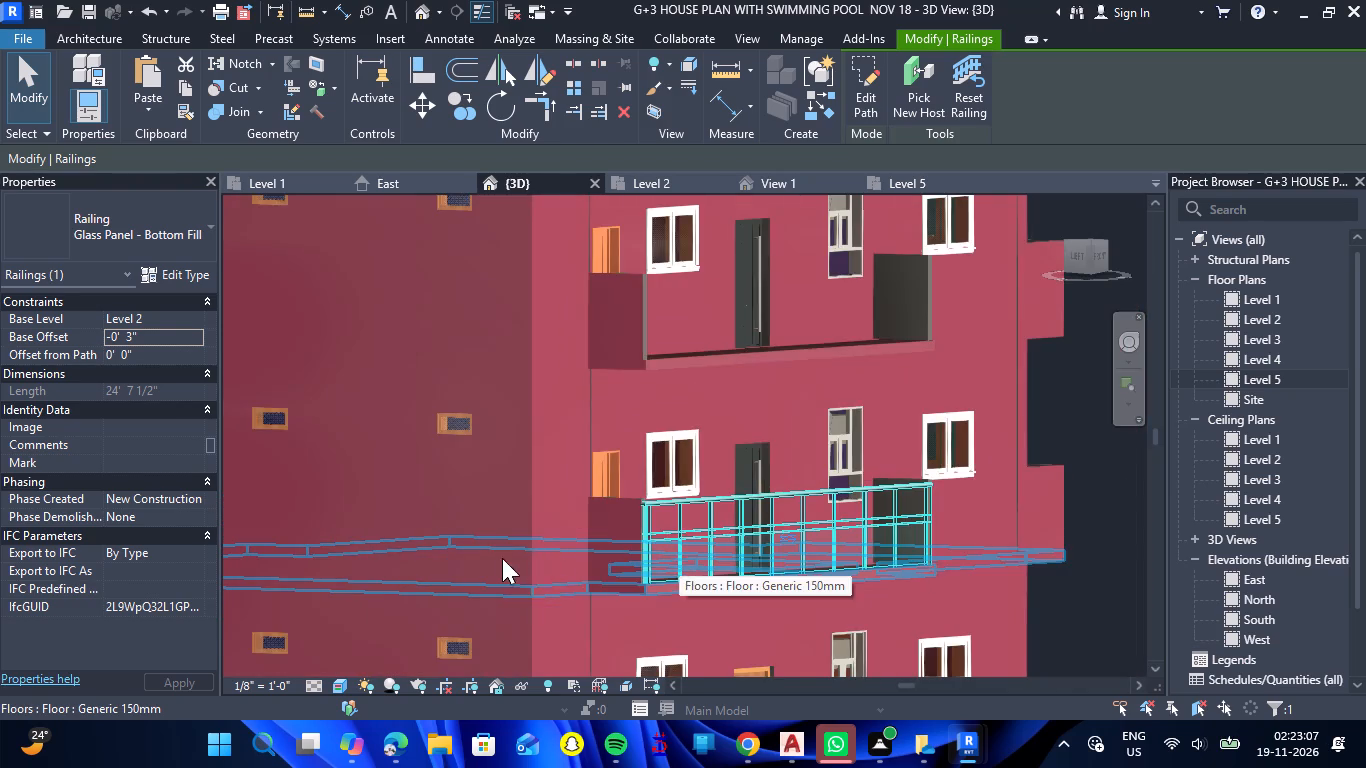
left_click(1058, 433)
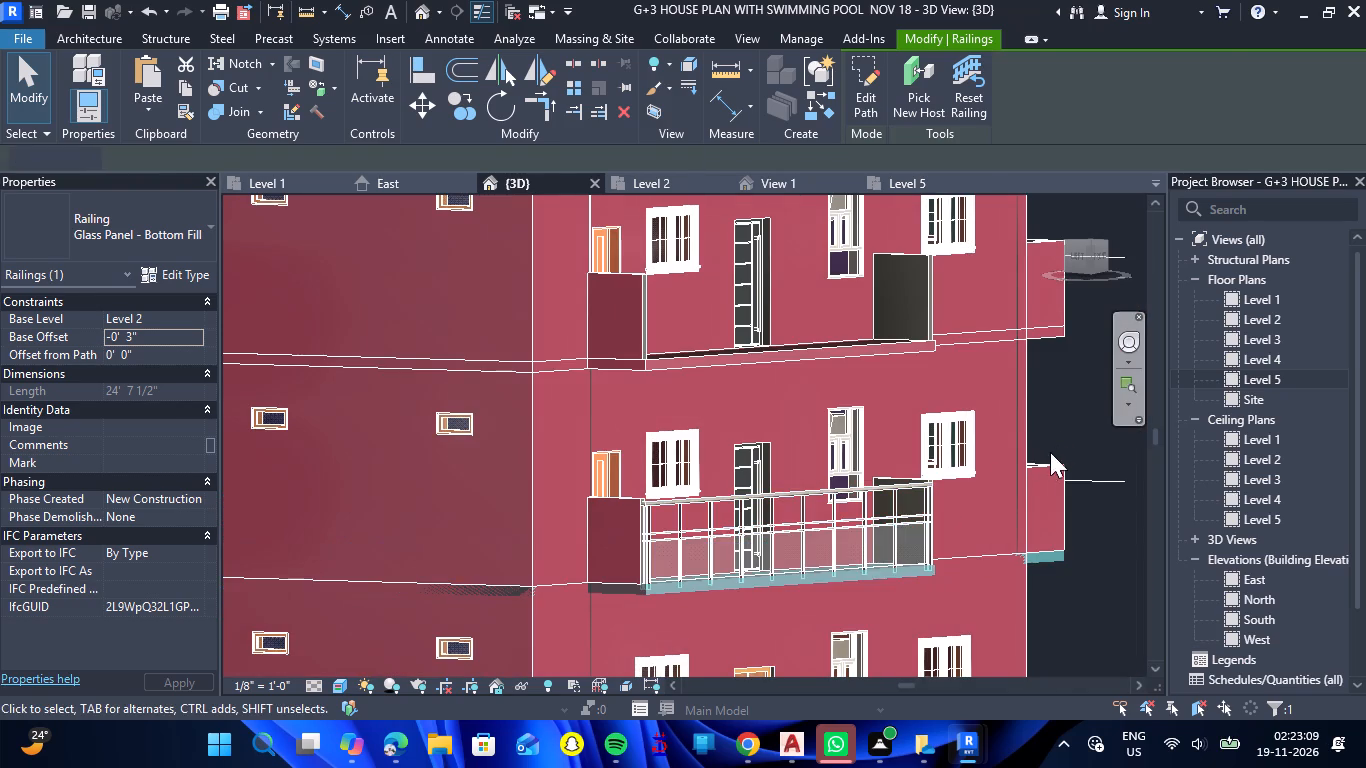
scroll(646, 562, "up", 6)
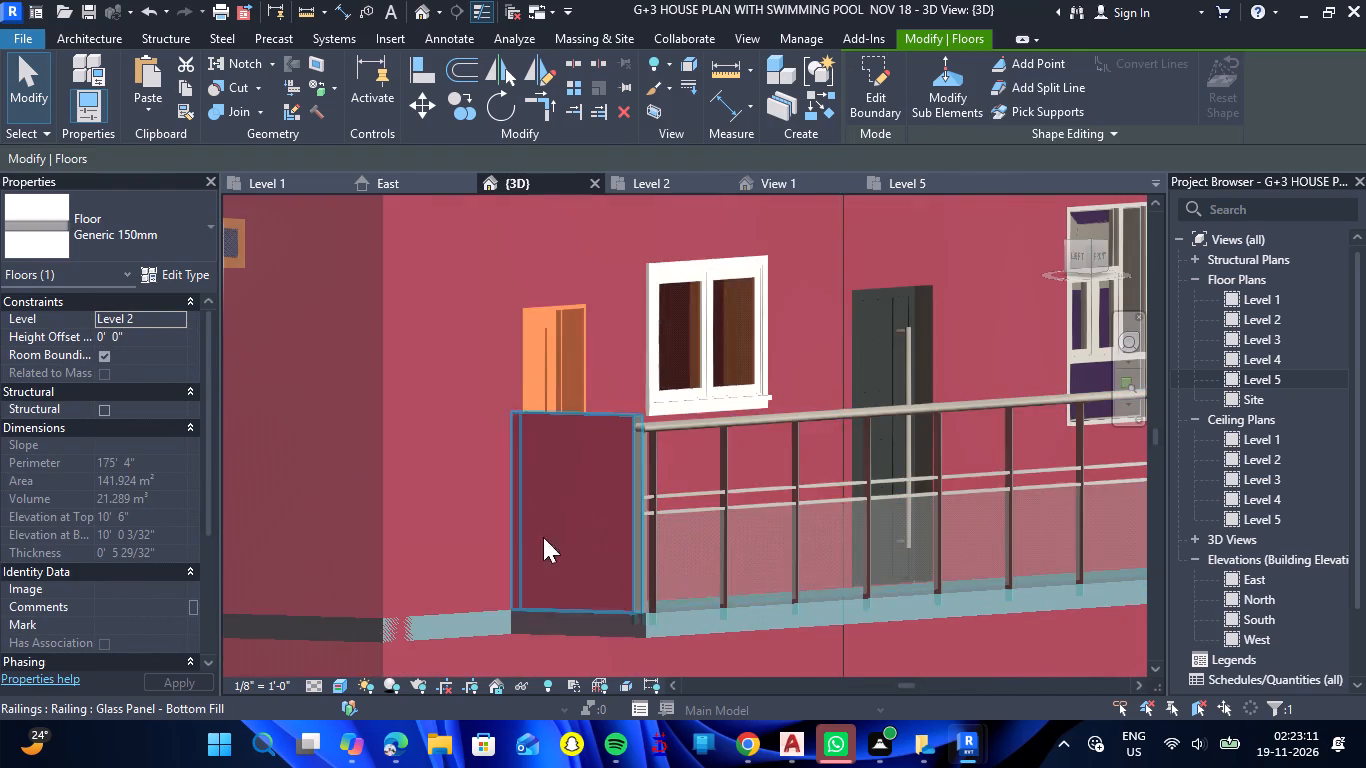
left_click(664, 438)
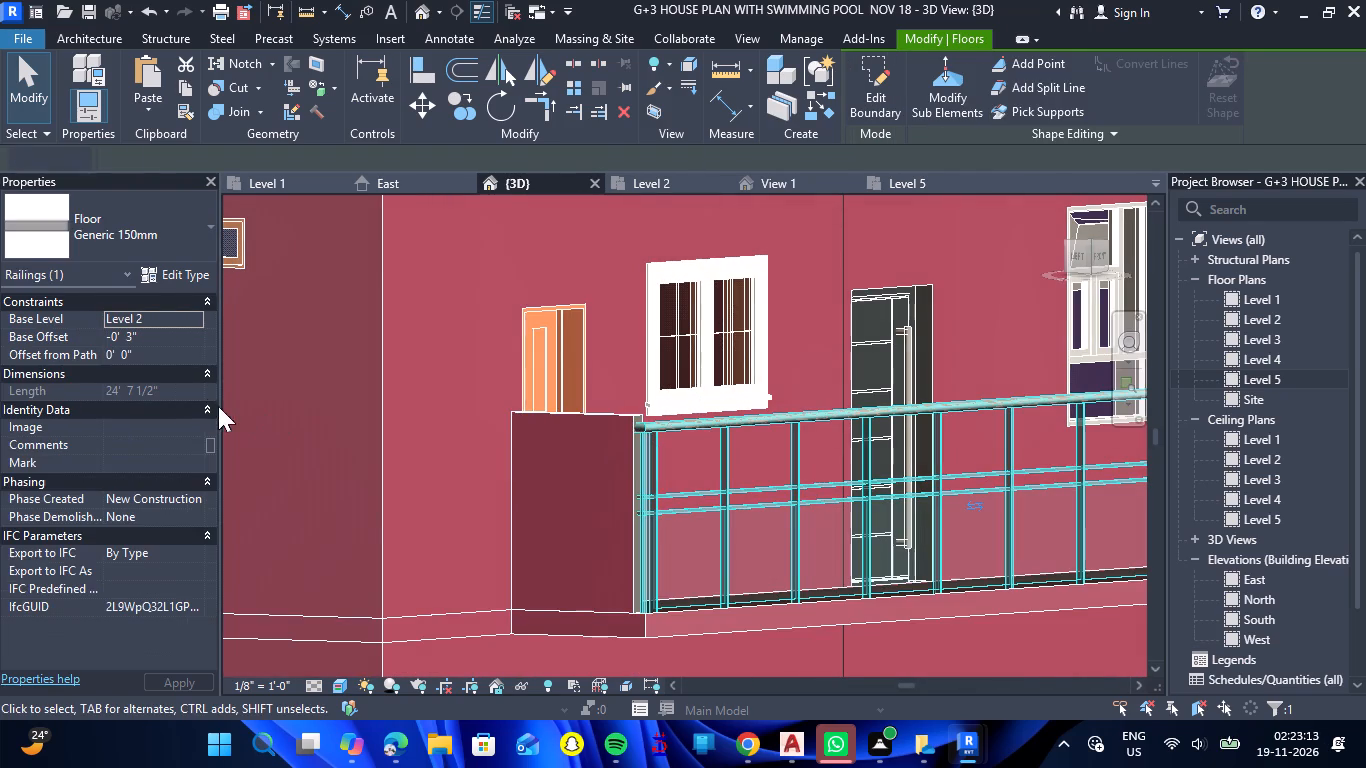
left_click(167, 343)
left_click(167, 343)
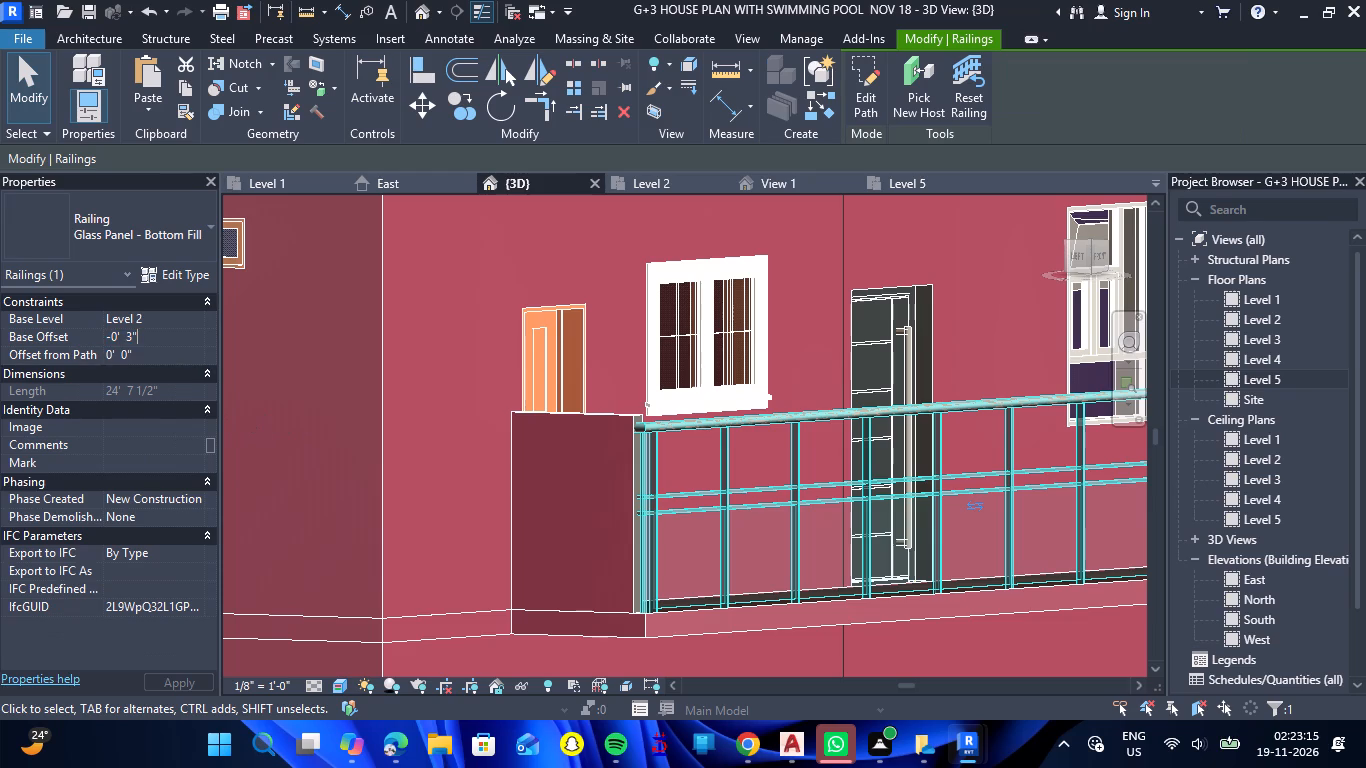
key("BackSpace")
key("BackSpace")
type("1\"")
key("Return")
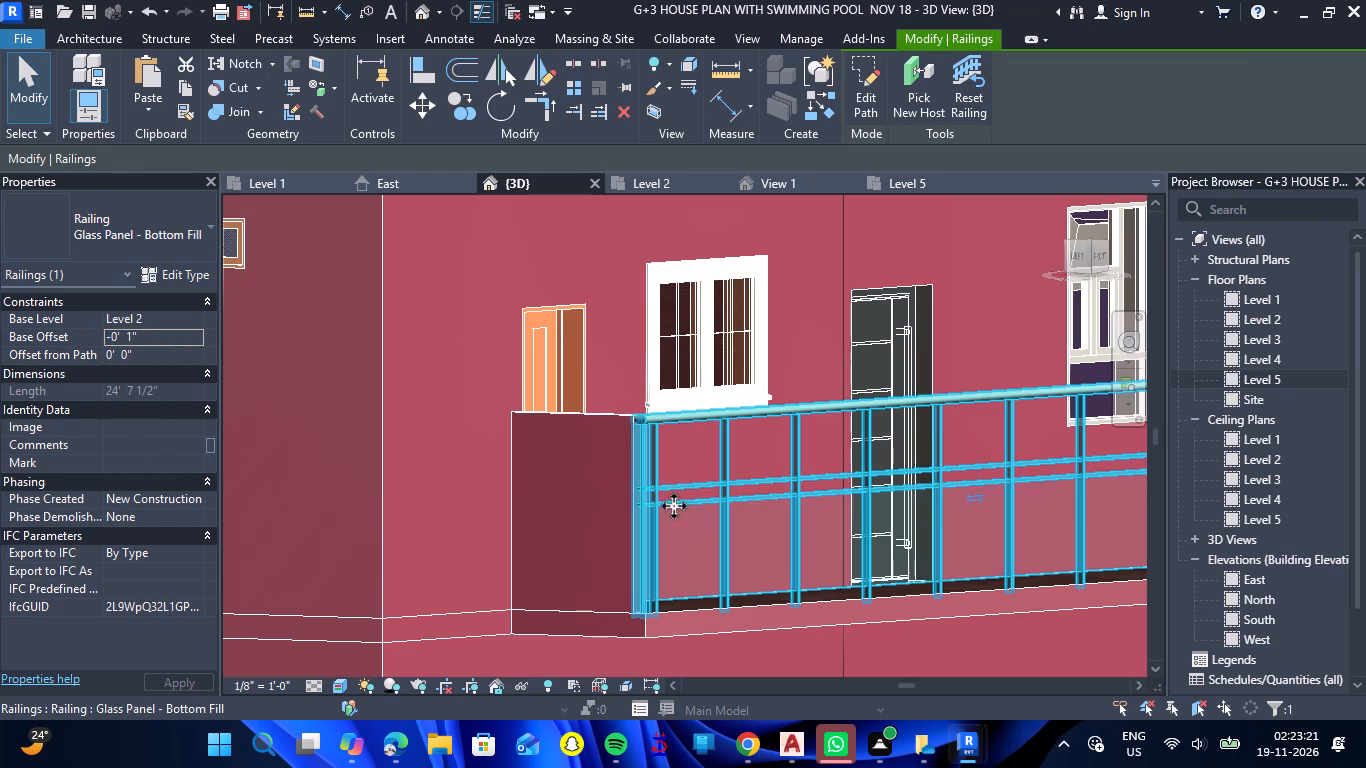
scroll(630, 485, "down", 7)
left_click(998, 563)
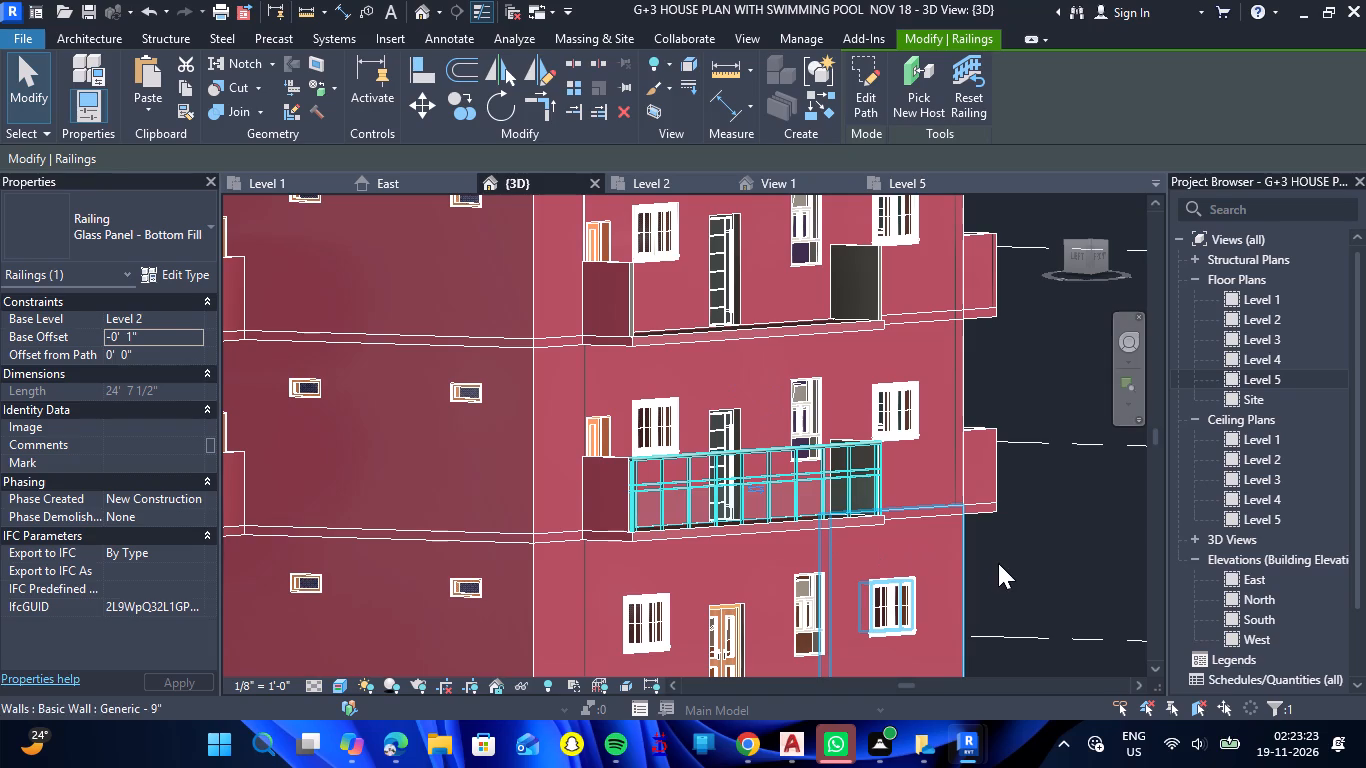
Copy the Level 2 front balcony railing and paste it aligned to Level 3 and Level 4.
left_click_drag(1045, 564, 898, 596, "shift")
right_click_drag(1045, 564, 898, 596, "shift")
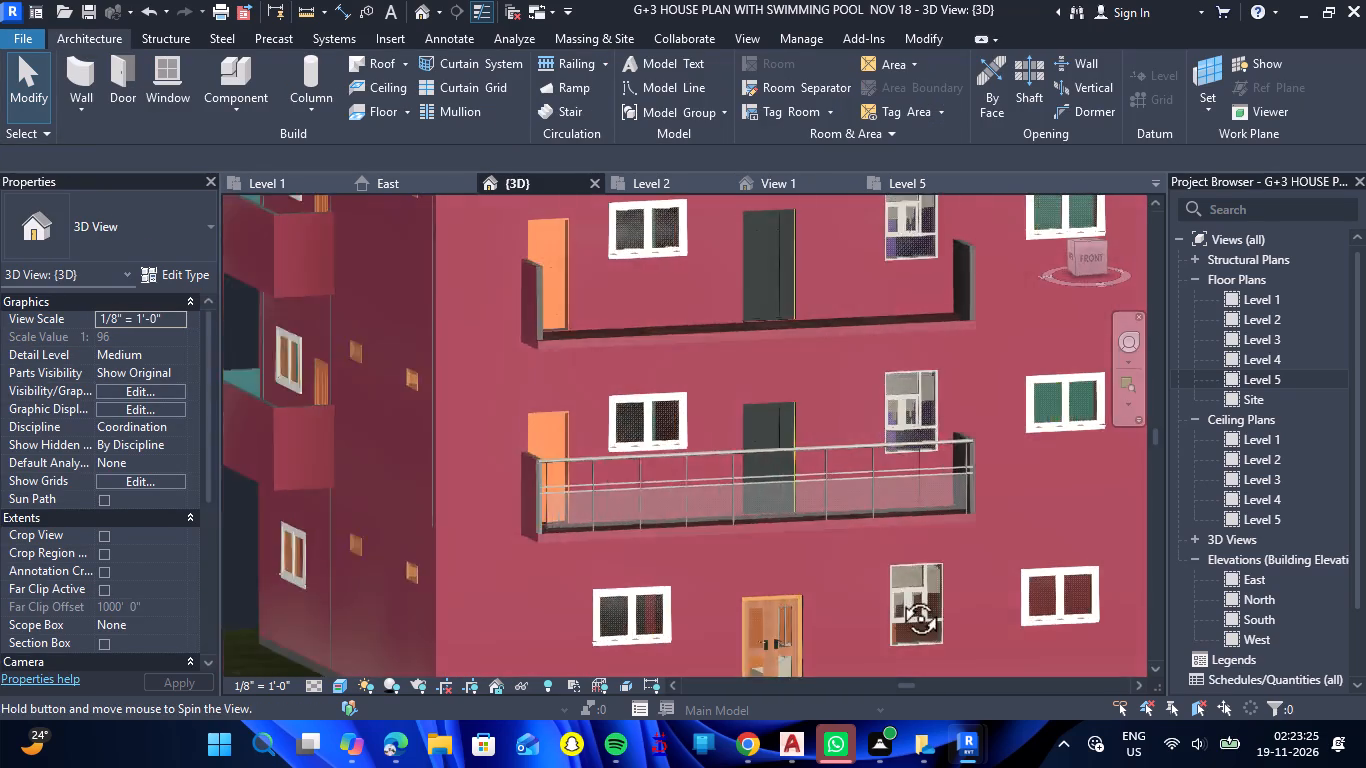
right_click_drag(898, 596, 896, 593, "shift")
left_click_drag(898, 596, 896, 593, "shift")
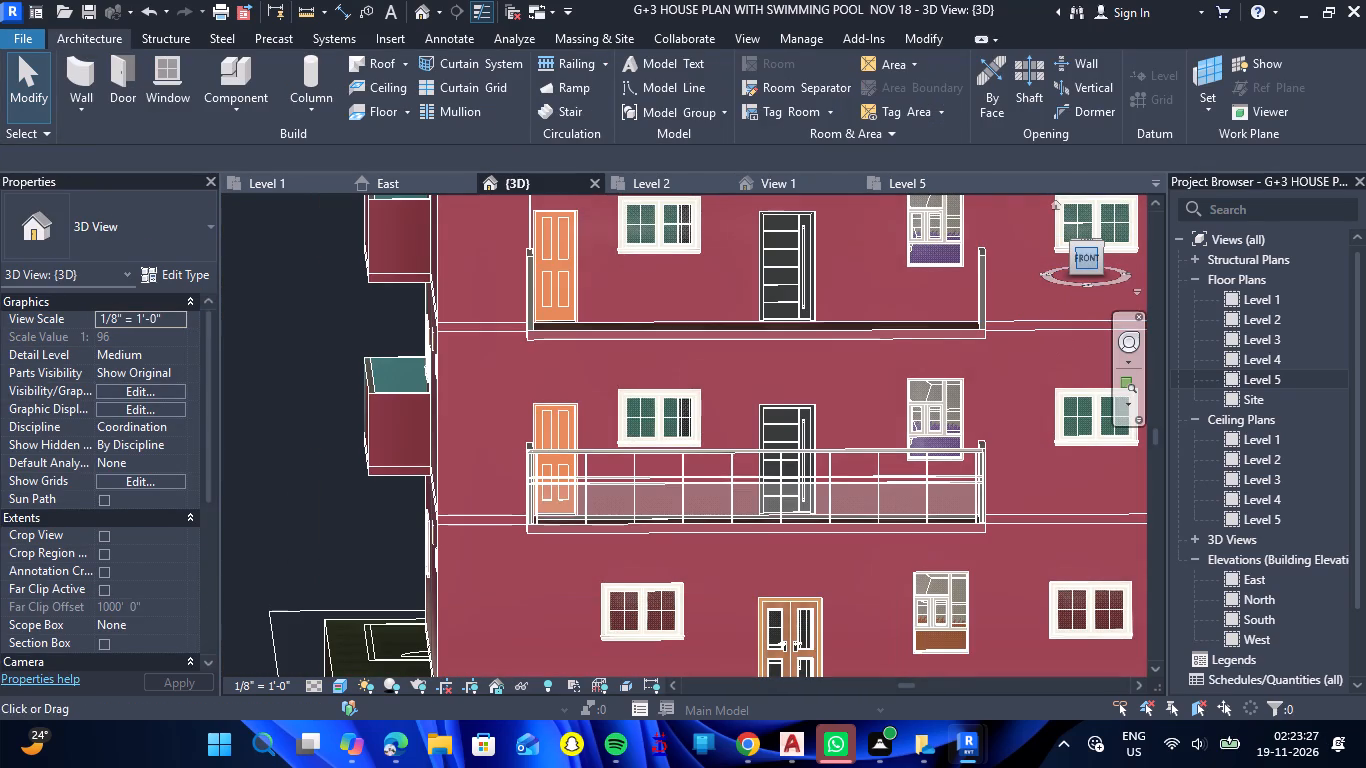
left_click(1085, 265)
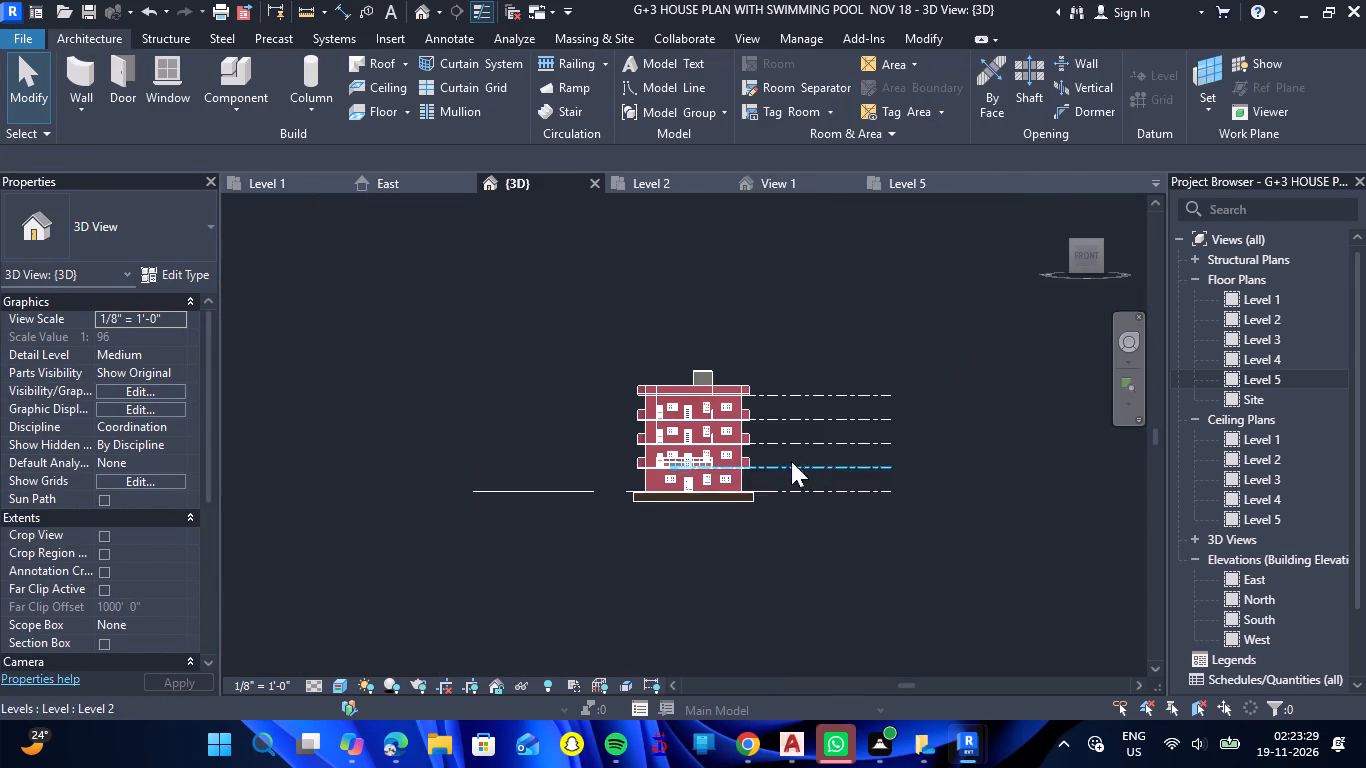
scroll(684, 447, "up", 12)
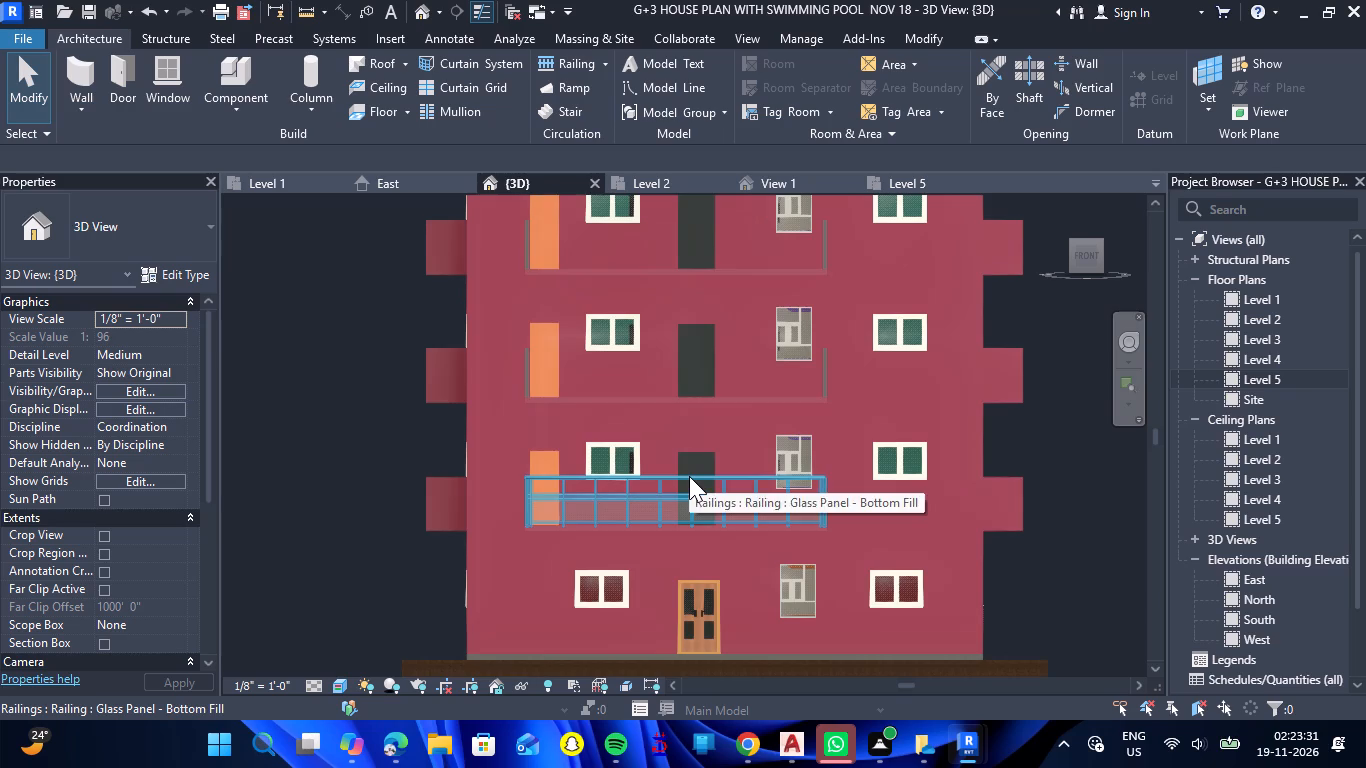
left_click(689, 476)
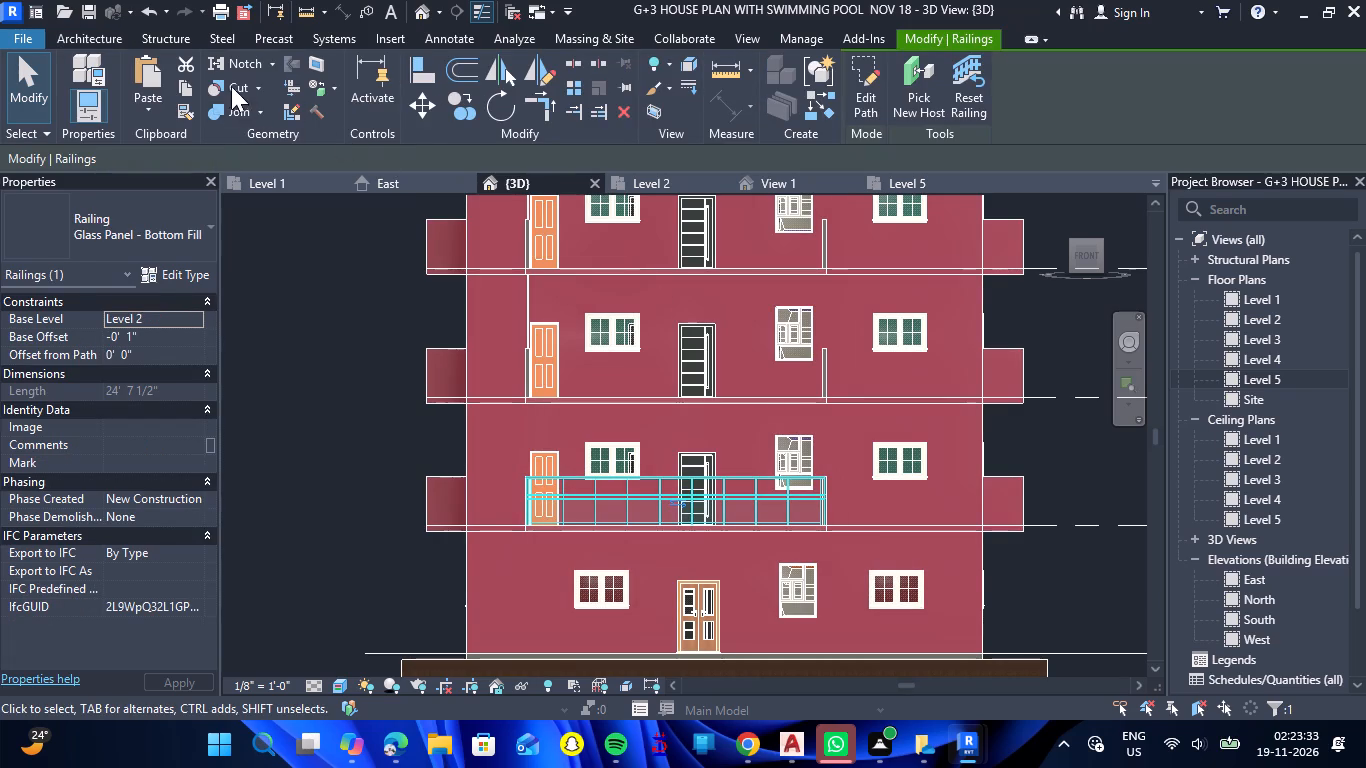
left_click(188, 90)
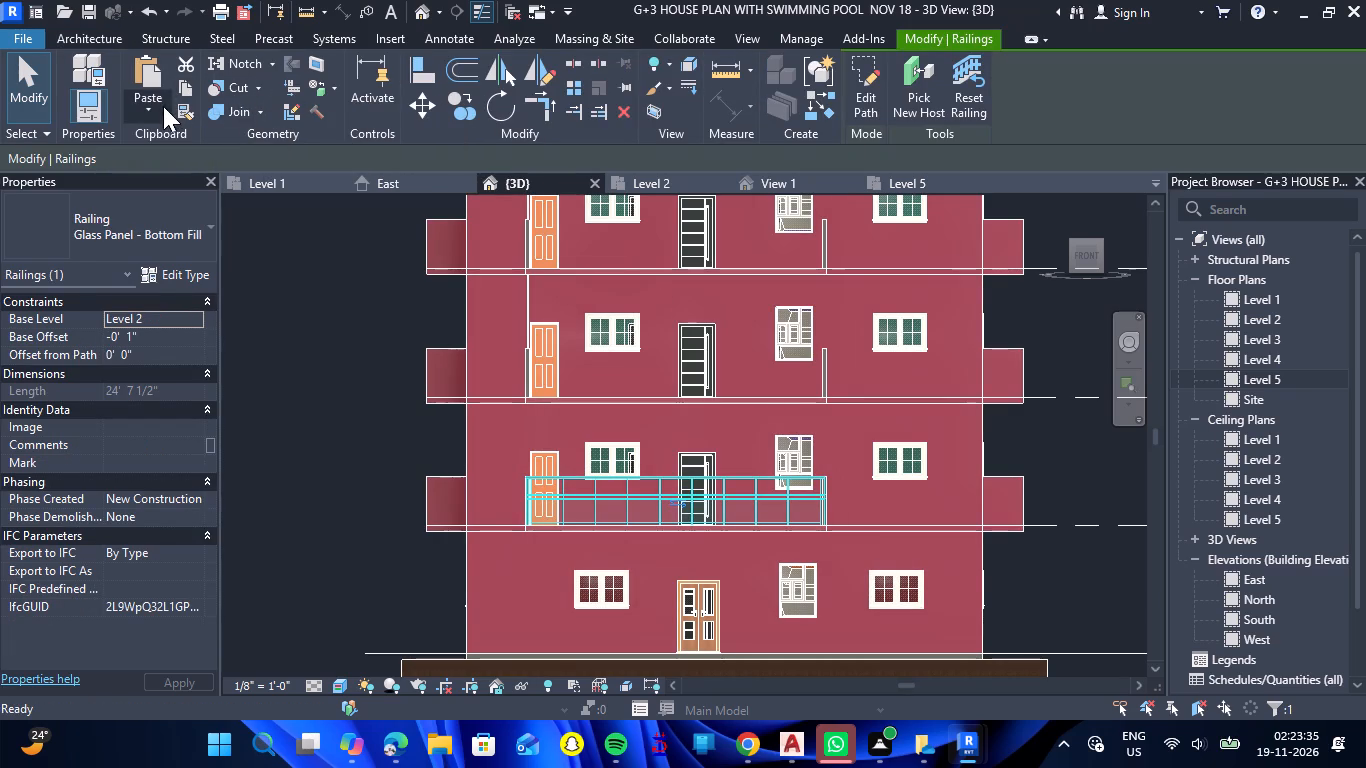
left_click(160, 106)
left_click(176, 180)
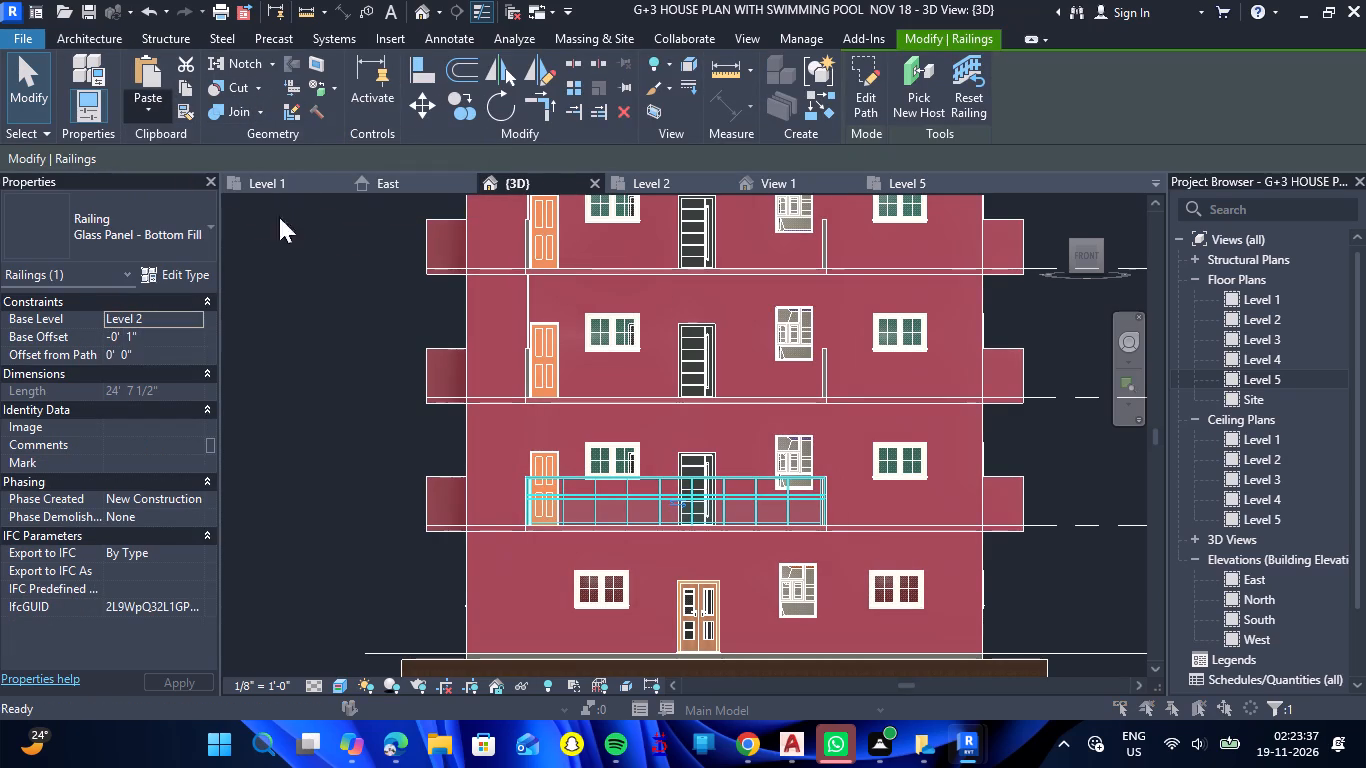
left_click(591, 267)
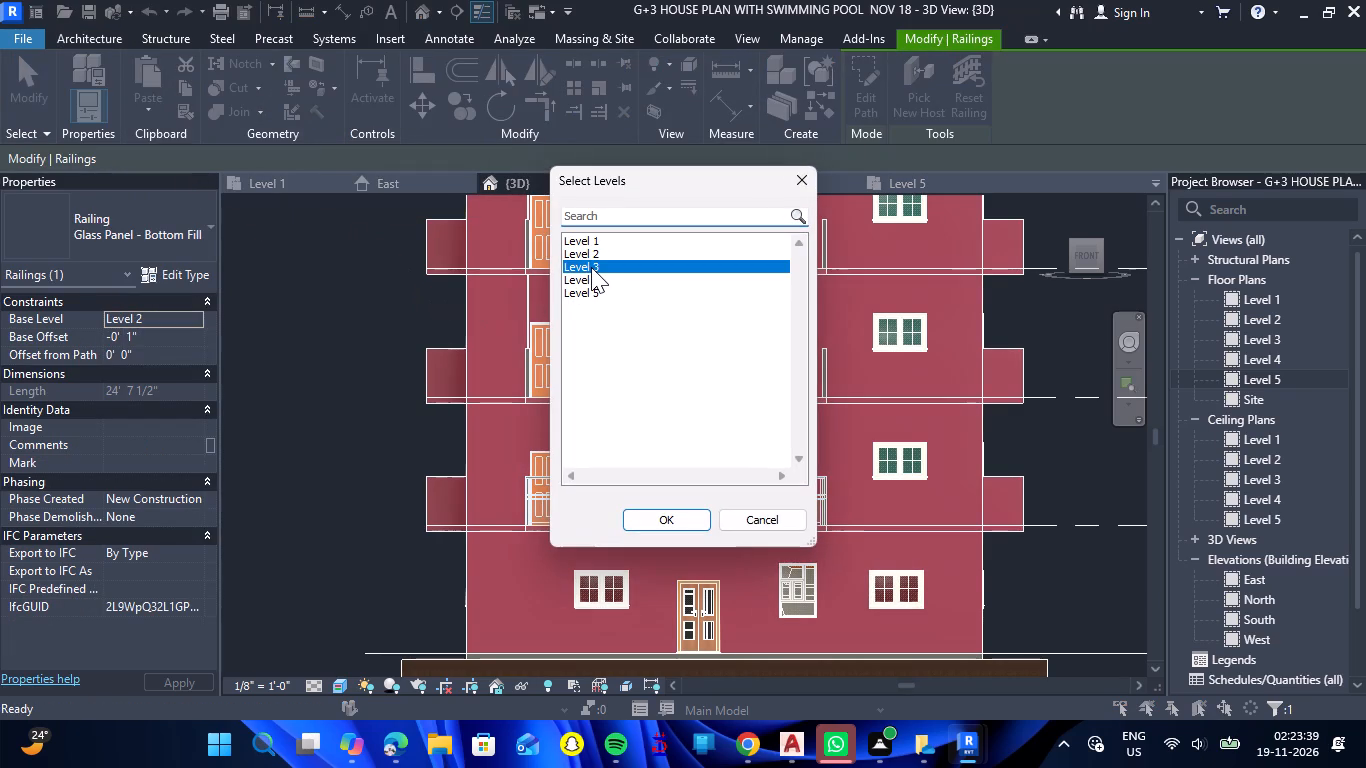
key("shift+Down")
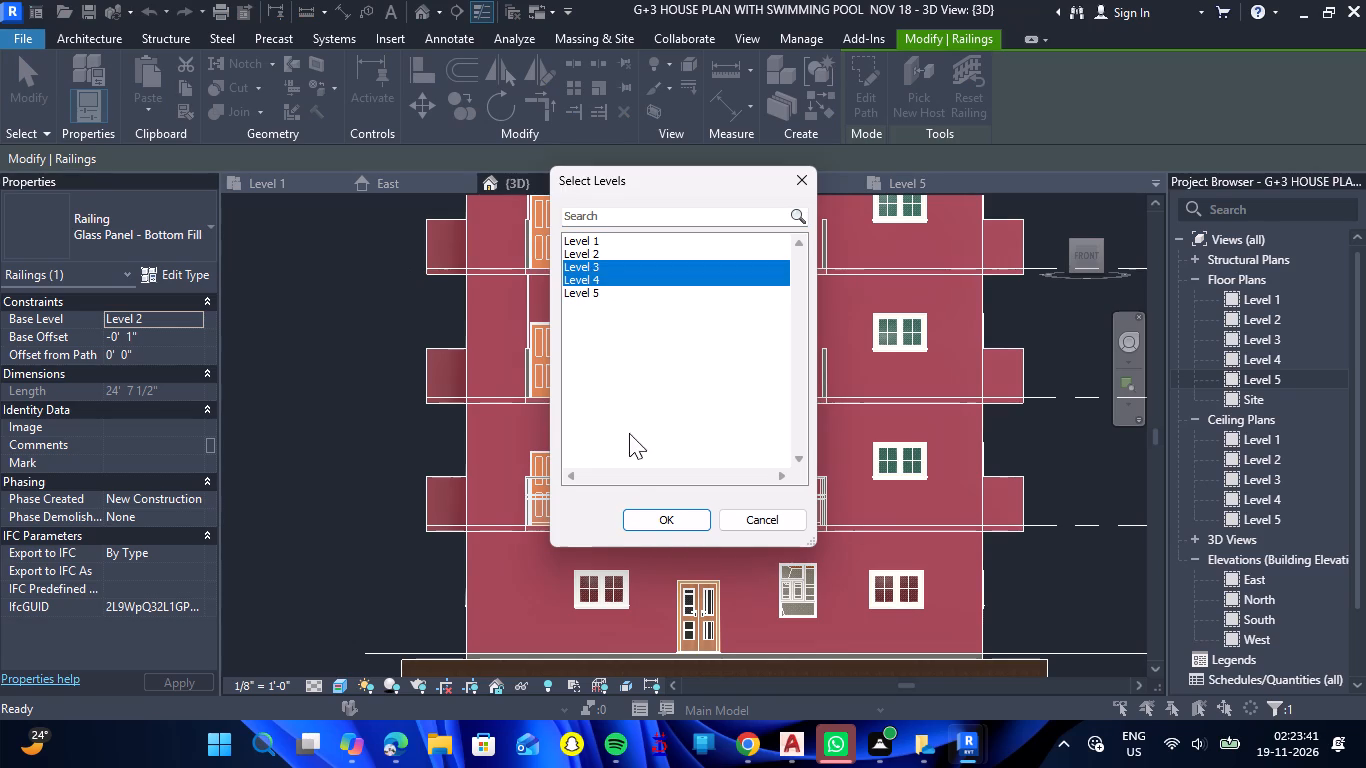
left_click(649, 520)
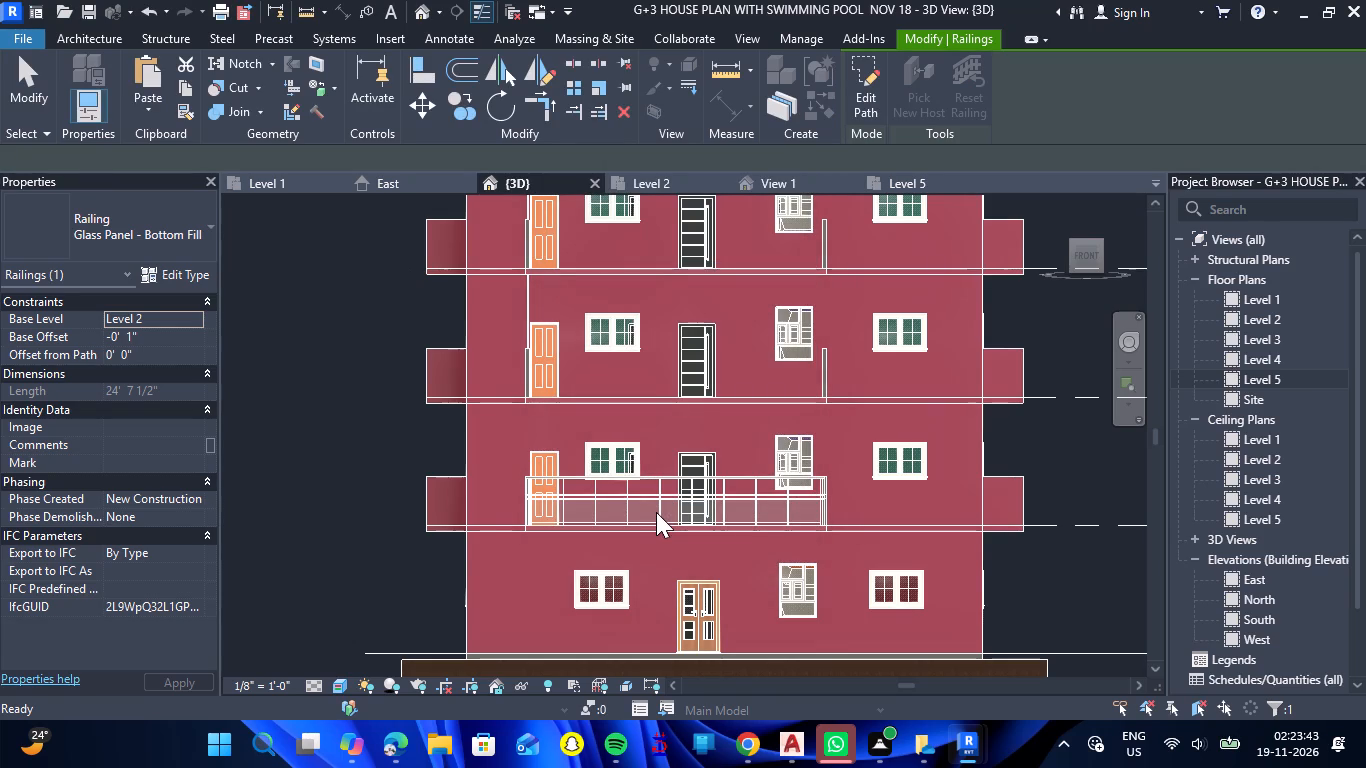
scroll(666, 530, "down", 5)
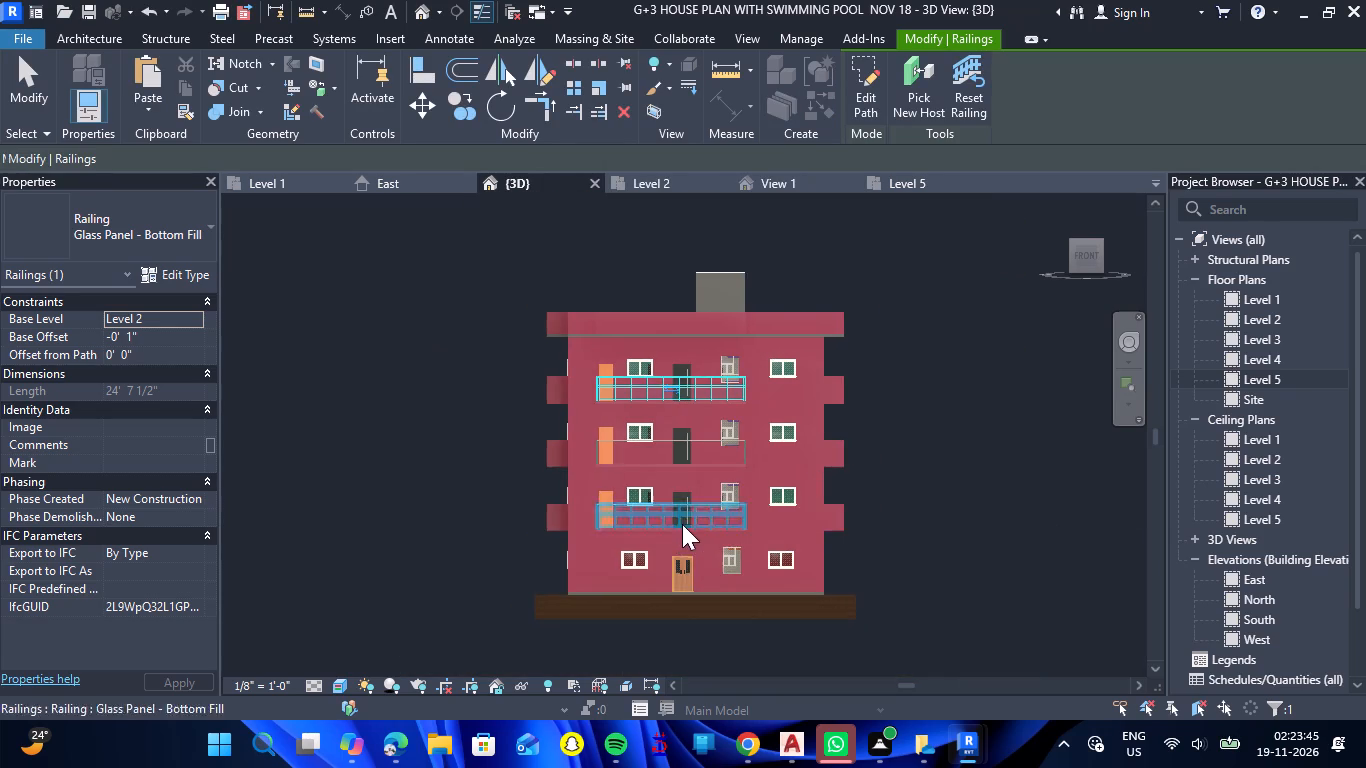
left_click(935, 617)
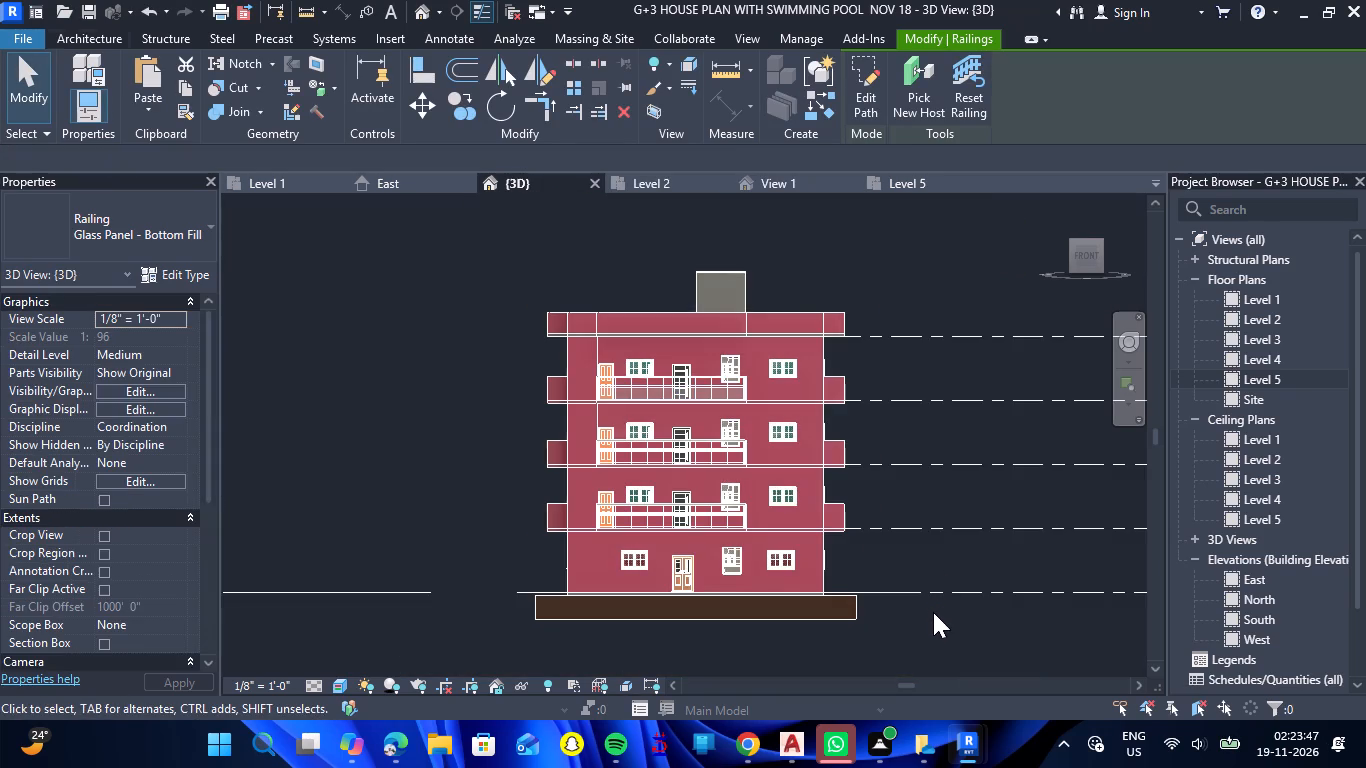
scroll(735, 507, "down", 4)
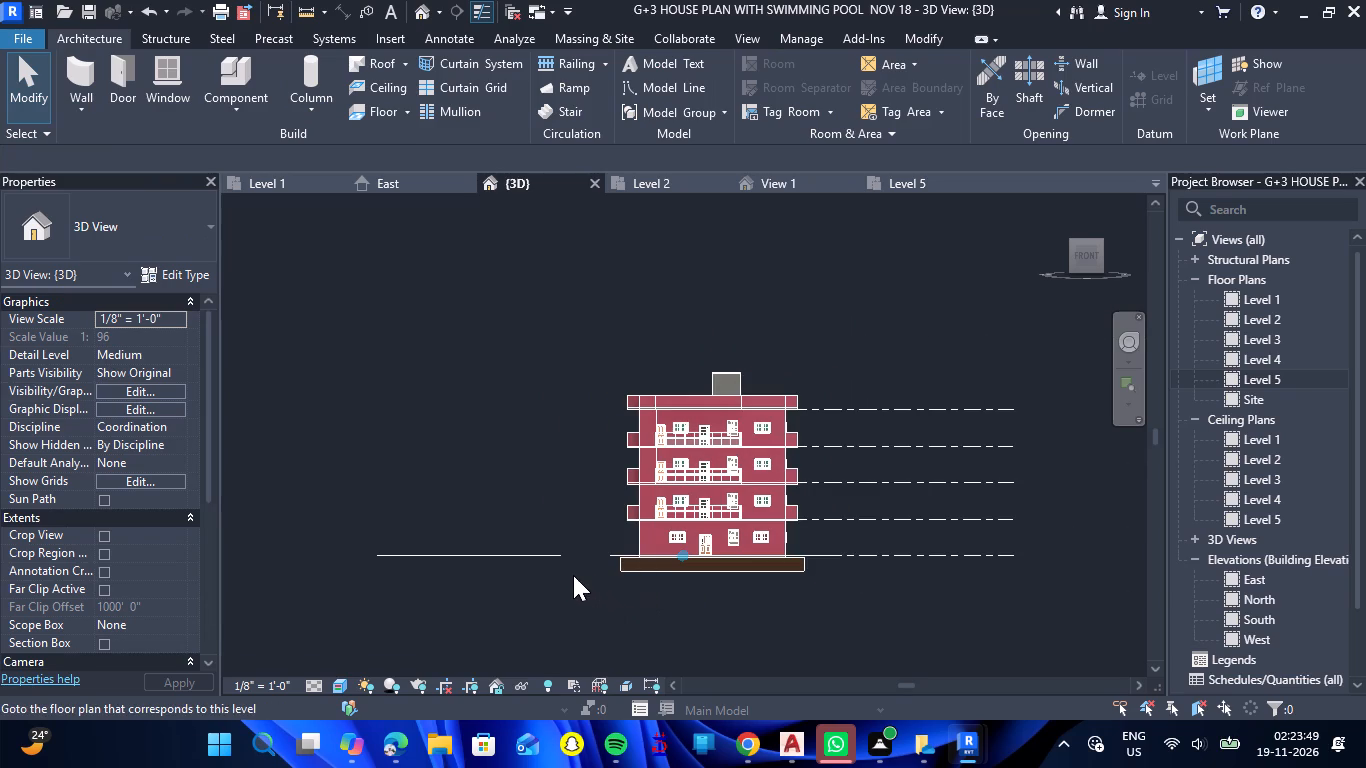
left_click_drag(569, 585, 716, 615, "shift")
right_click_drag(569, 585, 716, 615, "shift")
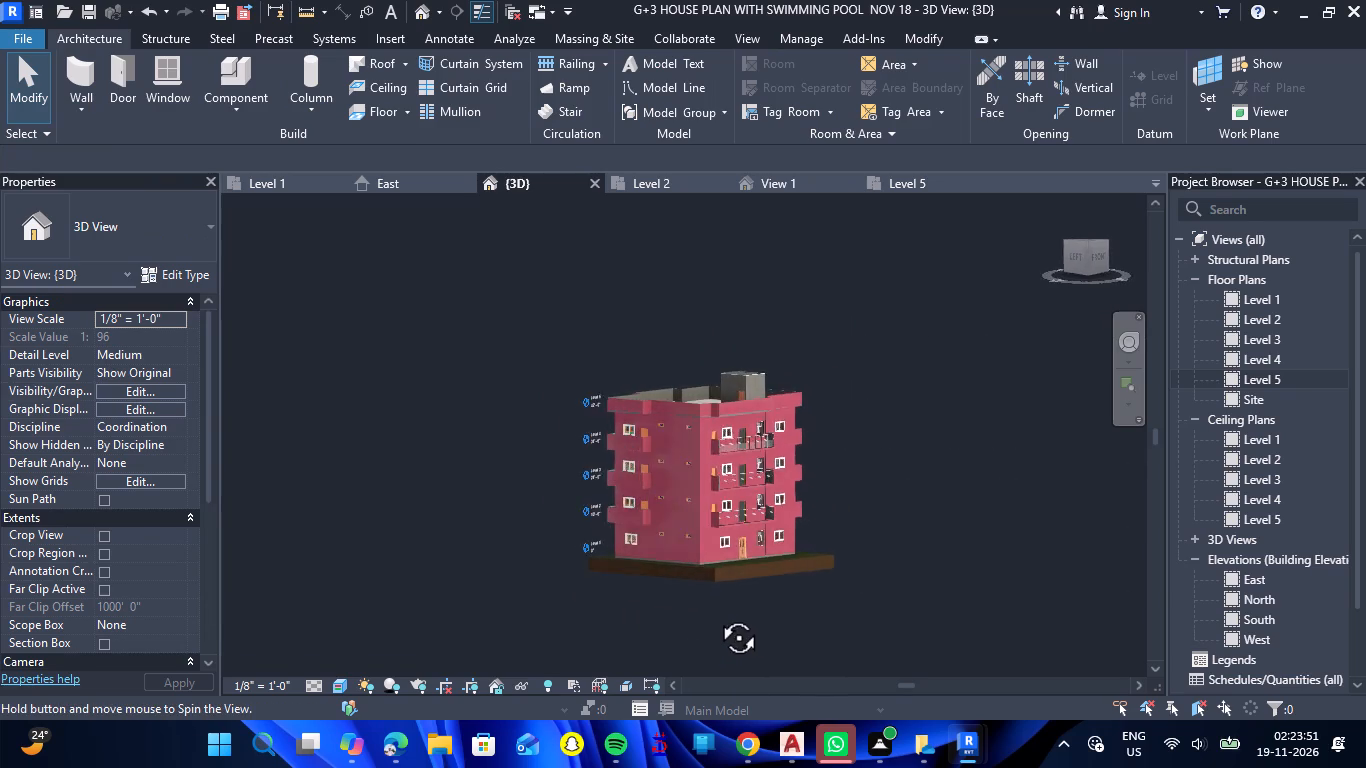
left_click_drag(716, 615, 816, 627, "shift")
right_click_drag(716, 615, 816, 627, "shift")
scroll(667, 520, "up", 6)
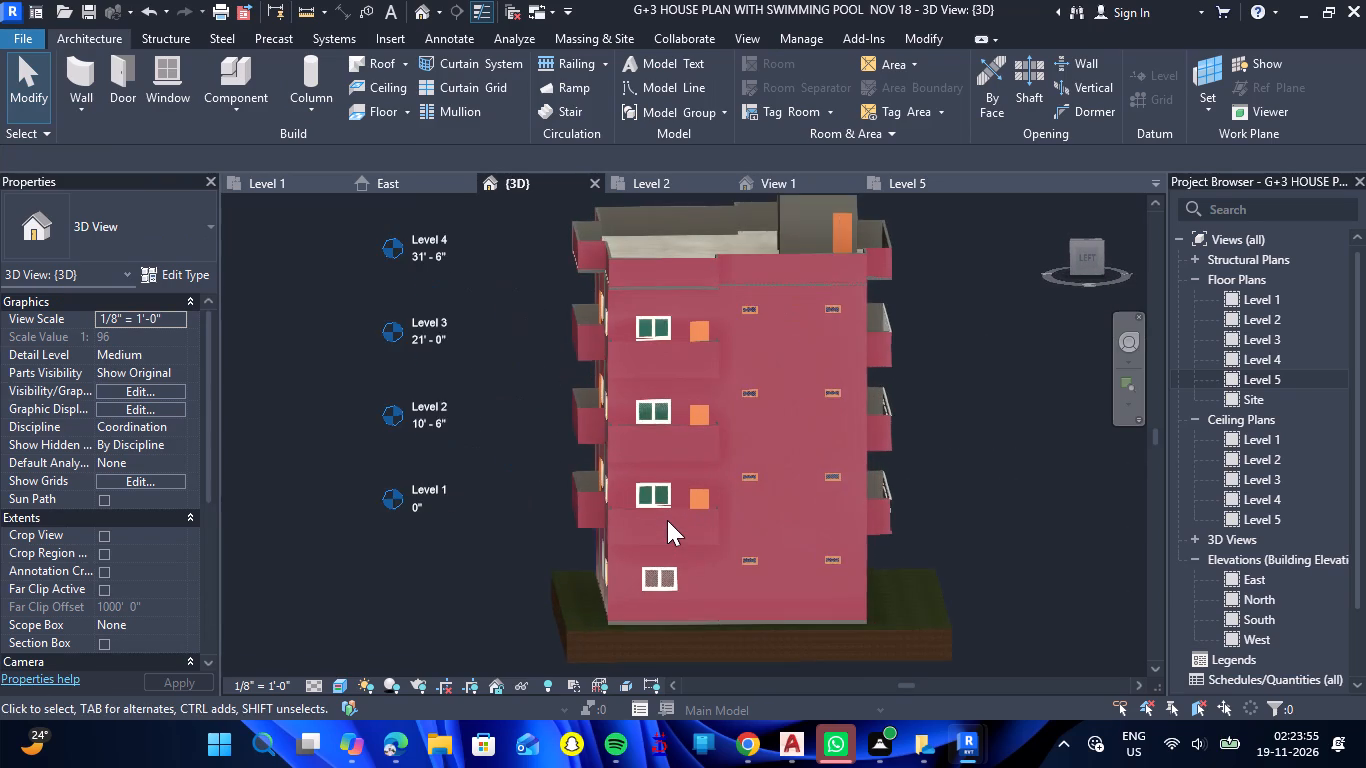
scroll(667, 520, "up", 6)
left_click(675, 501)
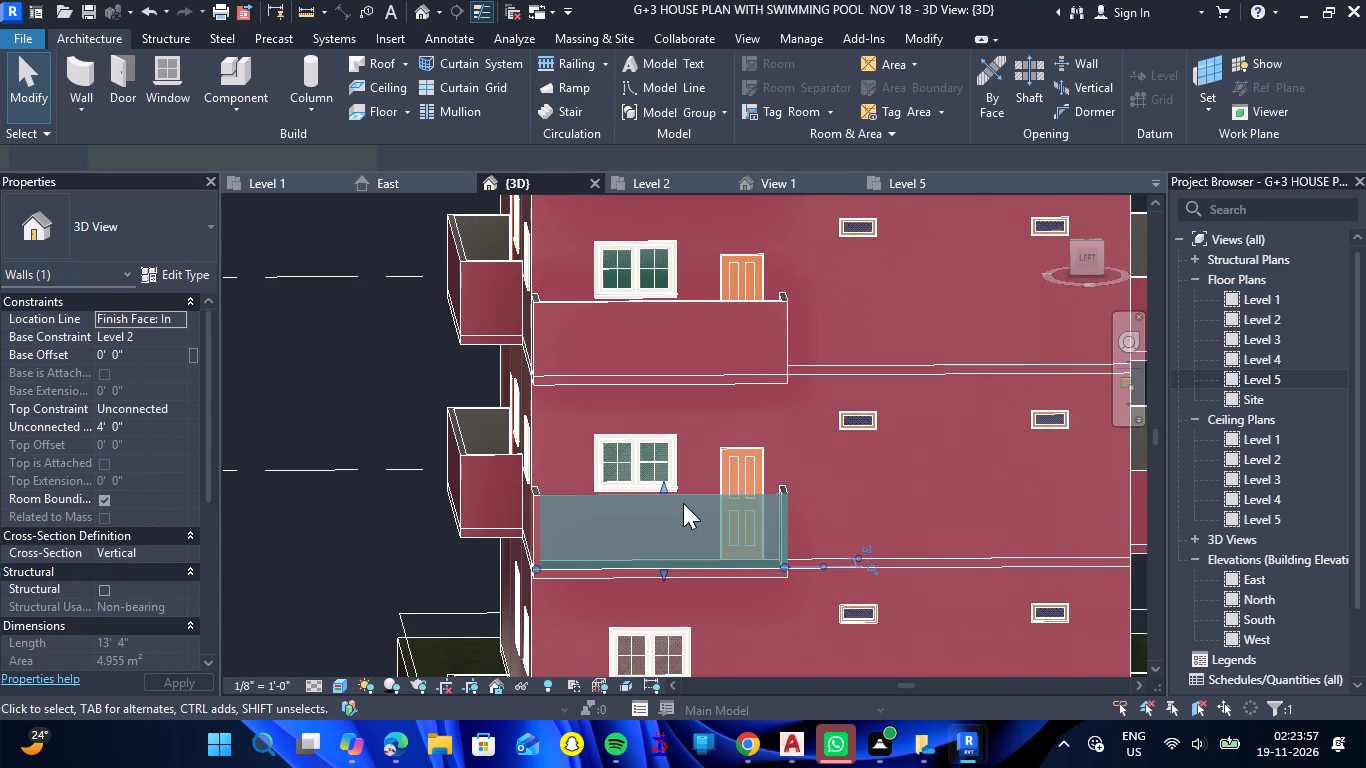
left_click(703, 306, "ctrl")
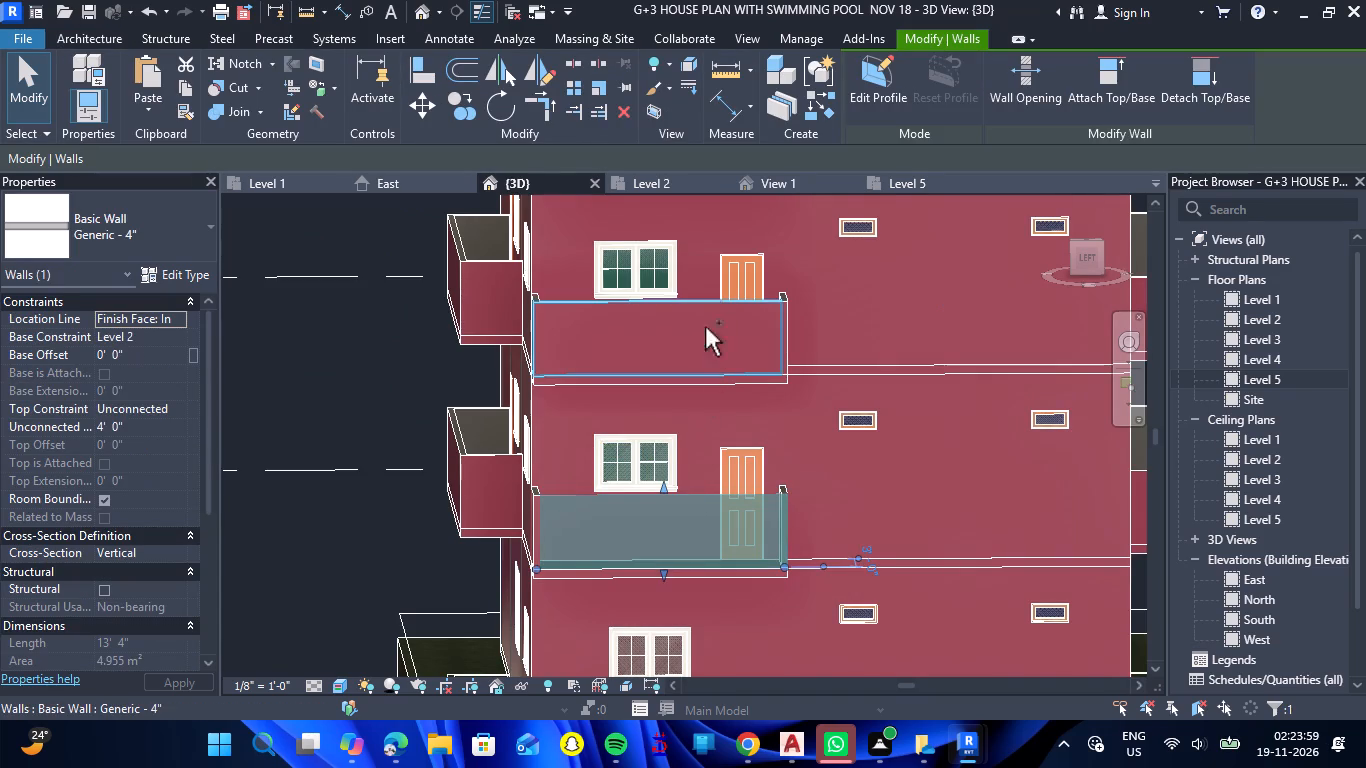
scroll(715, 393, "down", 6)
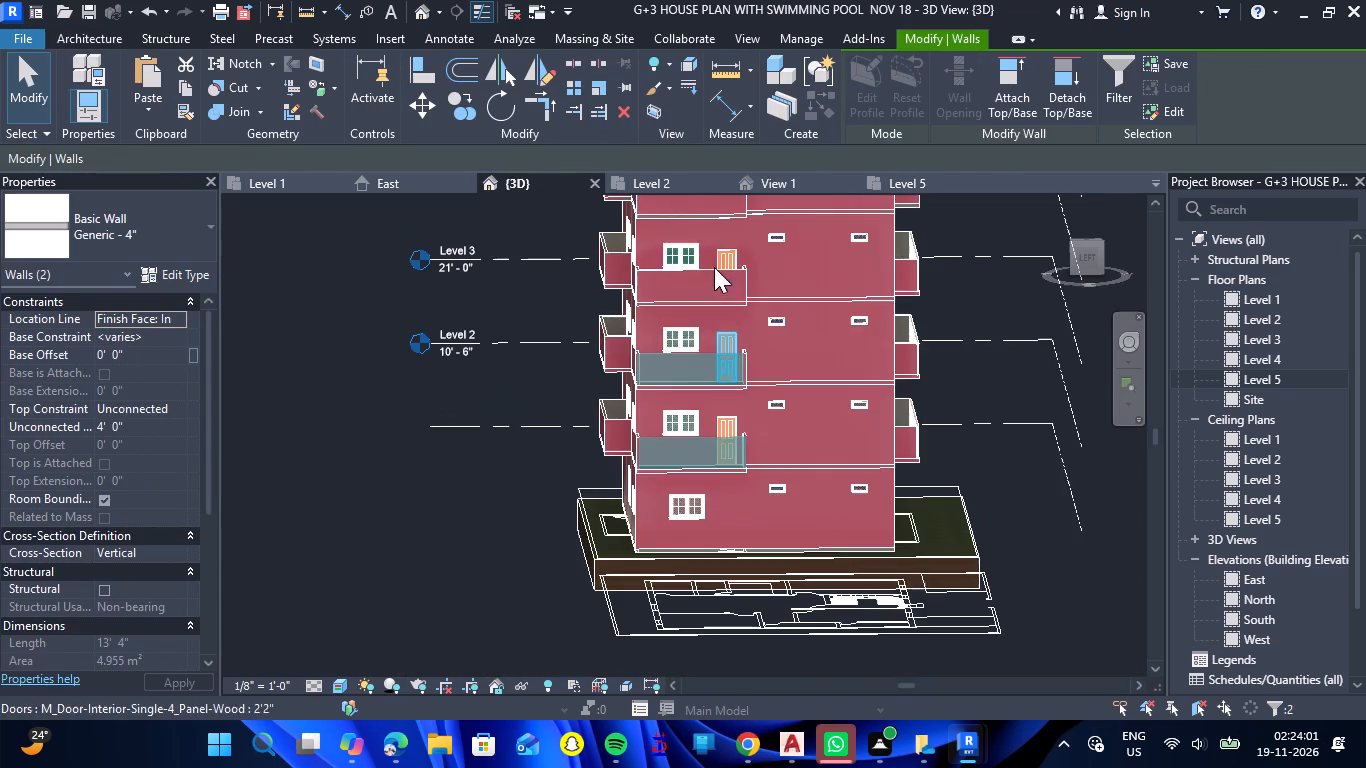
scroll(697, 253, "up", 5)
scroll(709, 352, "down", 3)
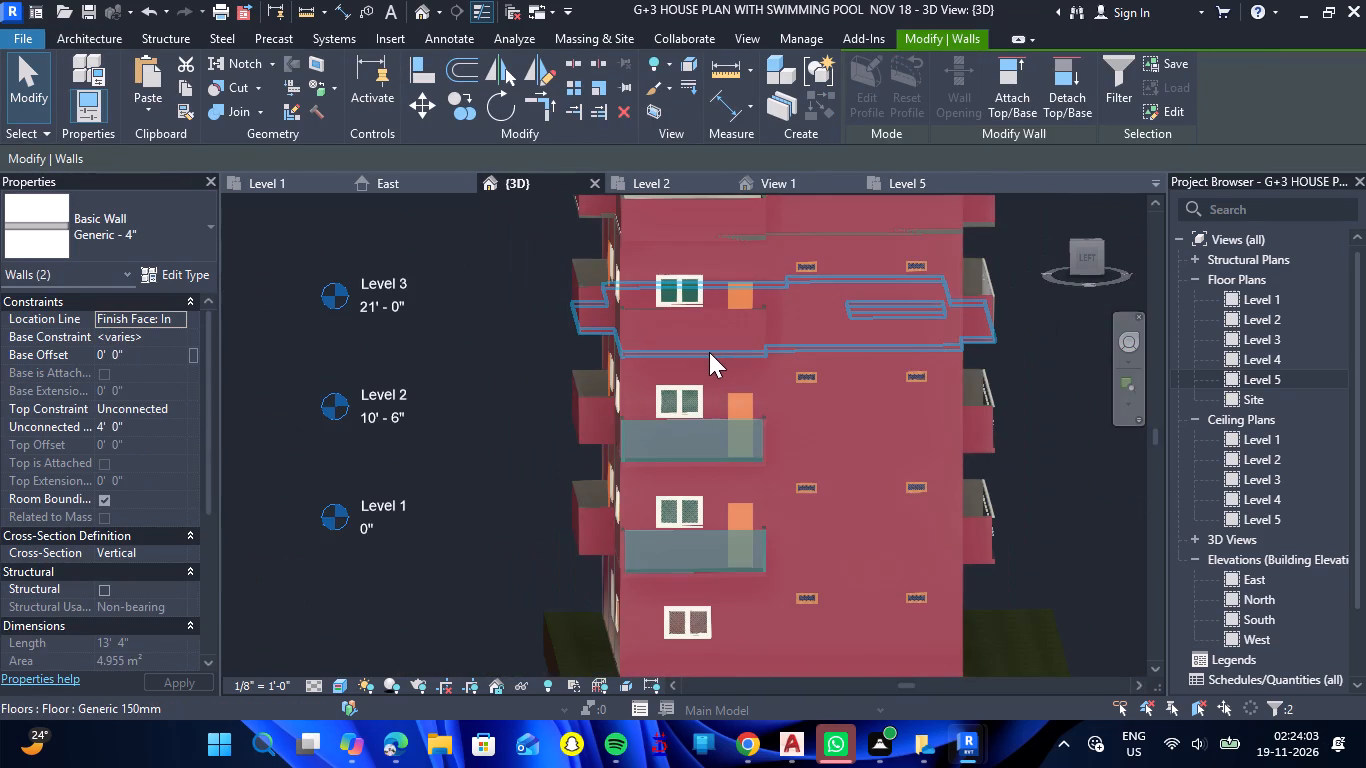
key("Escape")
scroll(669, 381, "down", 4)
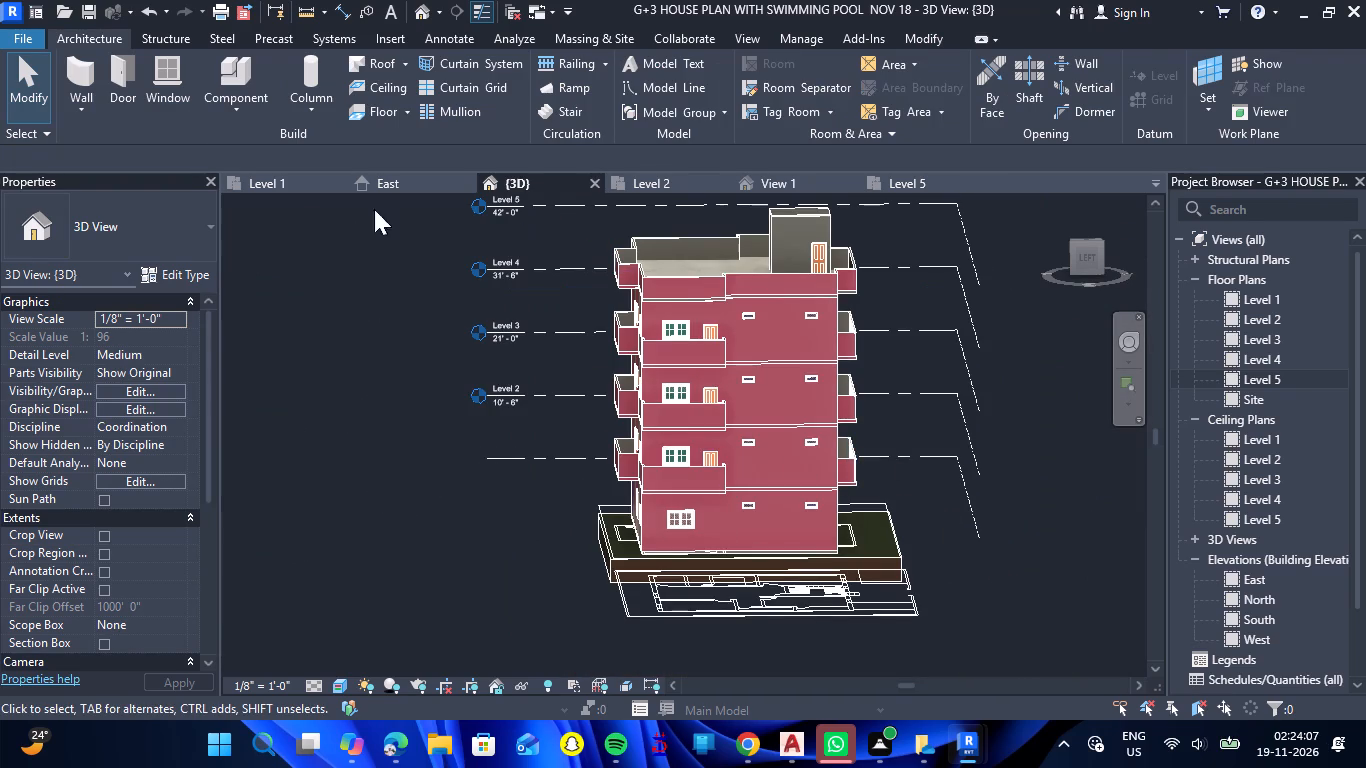
On the Level 1 floor plan, move the imported DWG by its ground-floor plan's upper-left boundary corner onto the house model's site.
left_click(283, 180)
scroll(626, 371, "down", 2)
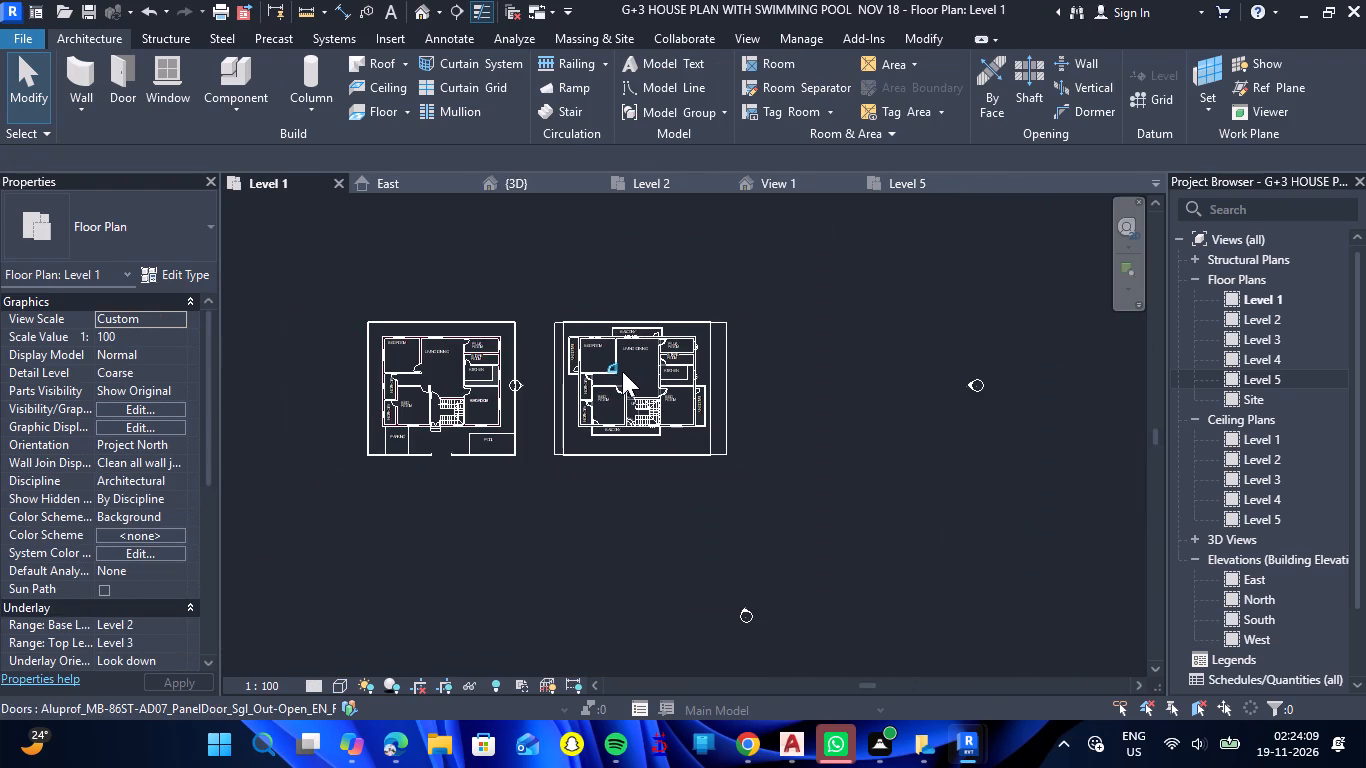
scroll(477, 310, "up", 2)
left_click(478, 321)
scroll(540, 315, "up", 3)
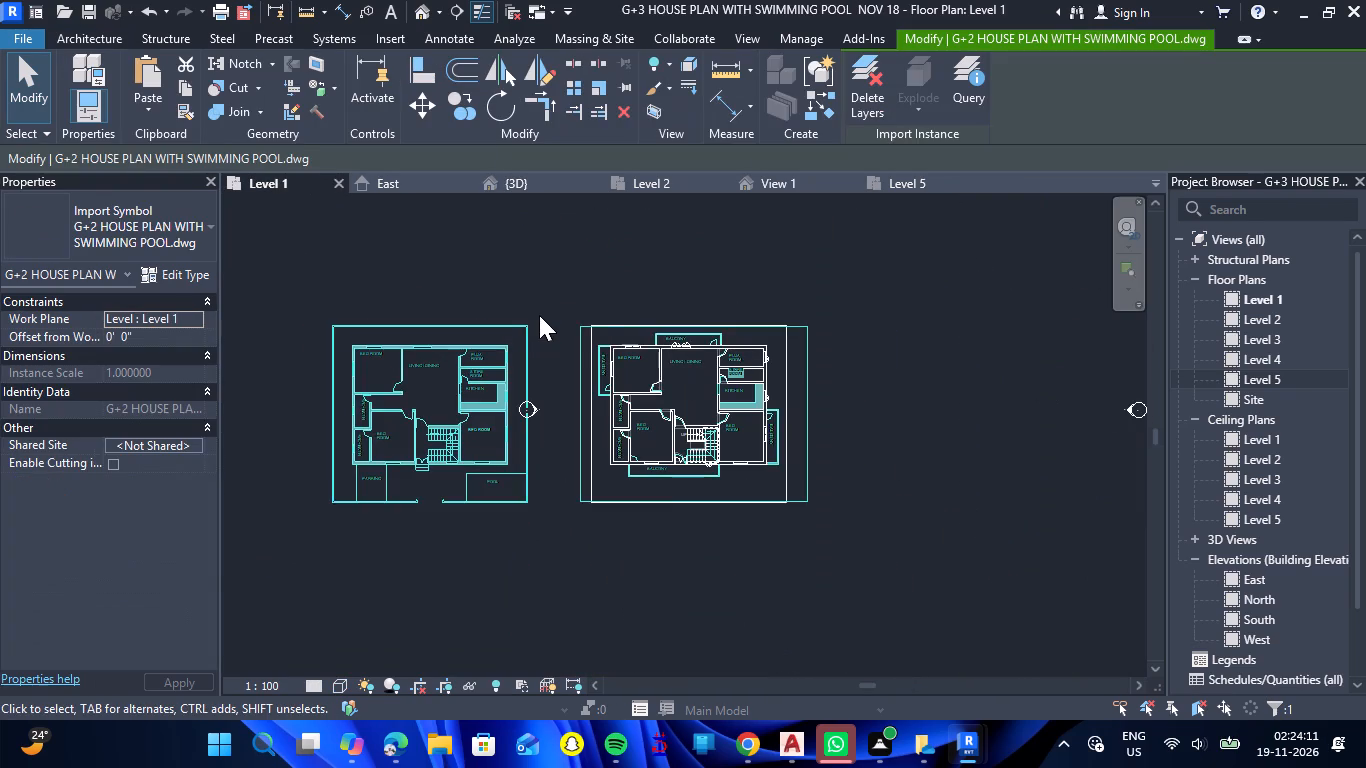
scroll(539, 315, "up", 1)
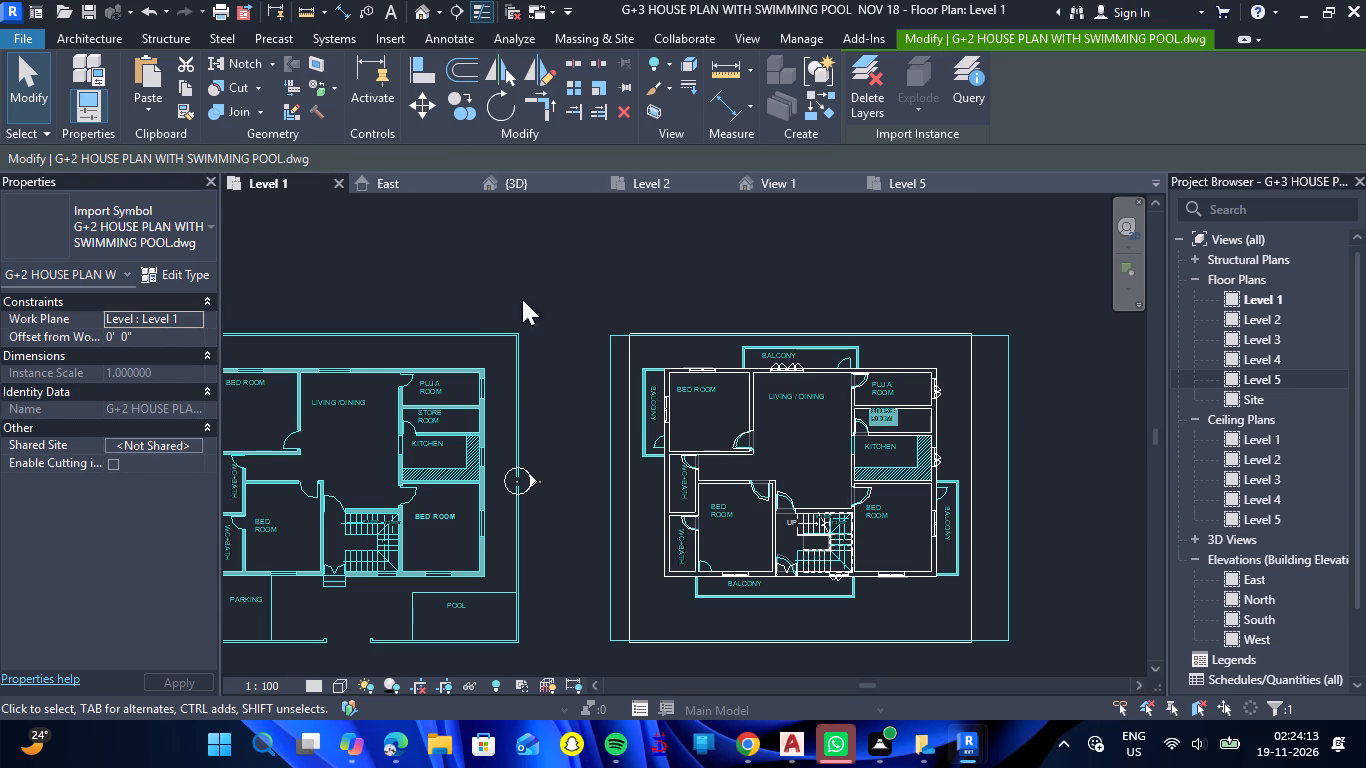
left_click(428, 113)
scroll(612, 272, "down", 3)
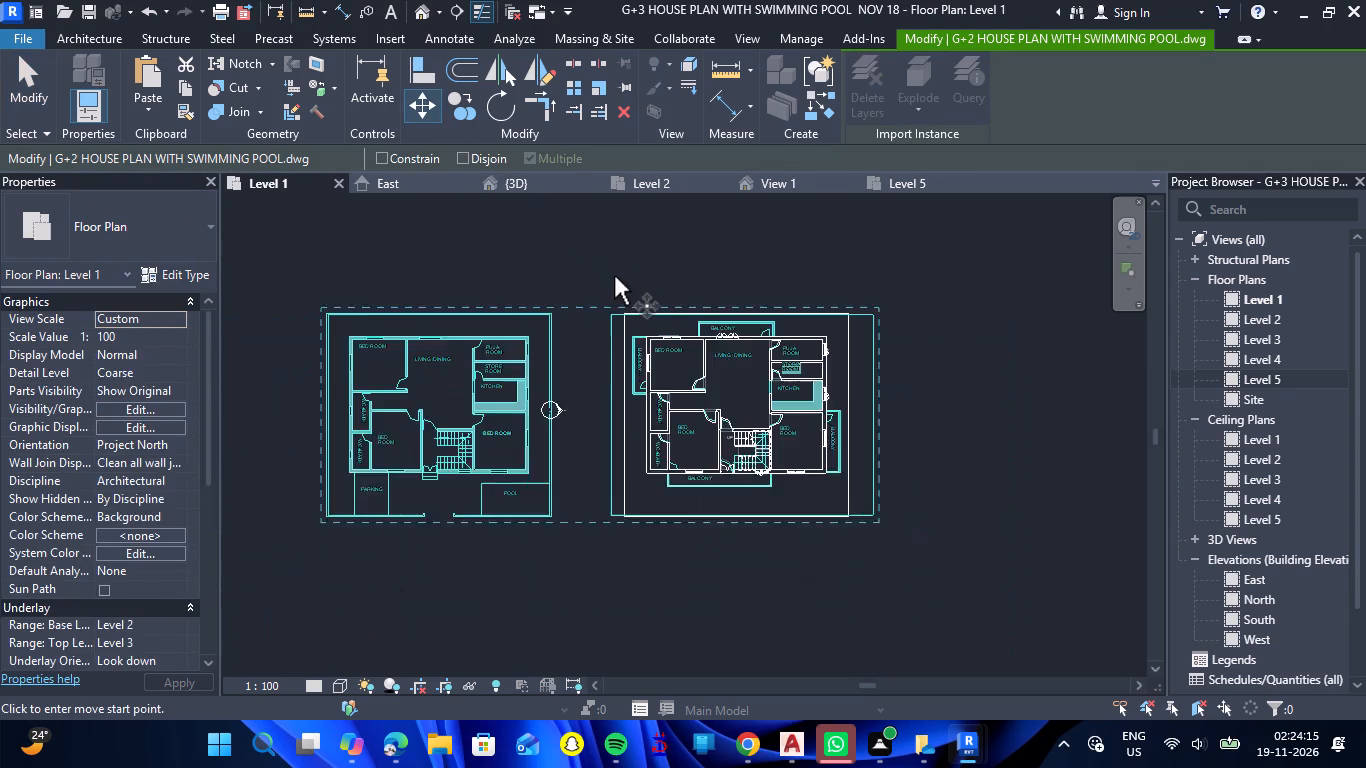
scroll(614, 276, "down", 1)
scroll(376, 299, "up", 9)
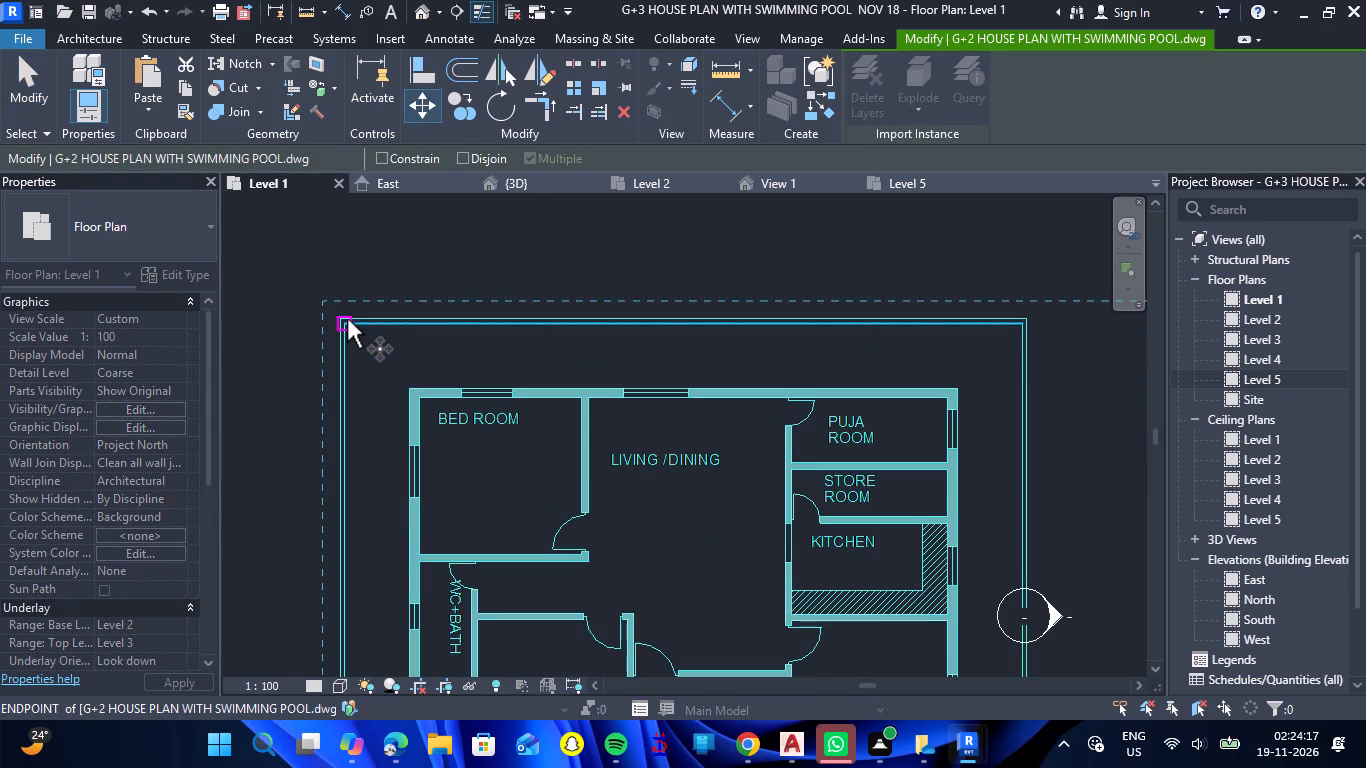
left_click(341, 315)
scroll(595, 321, "down", 5)
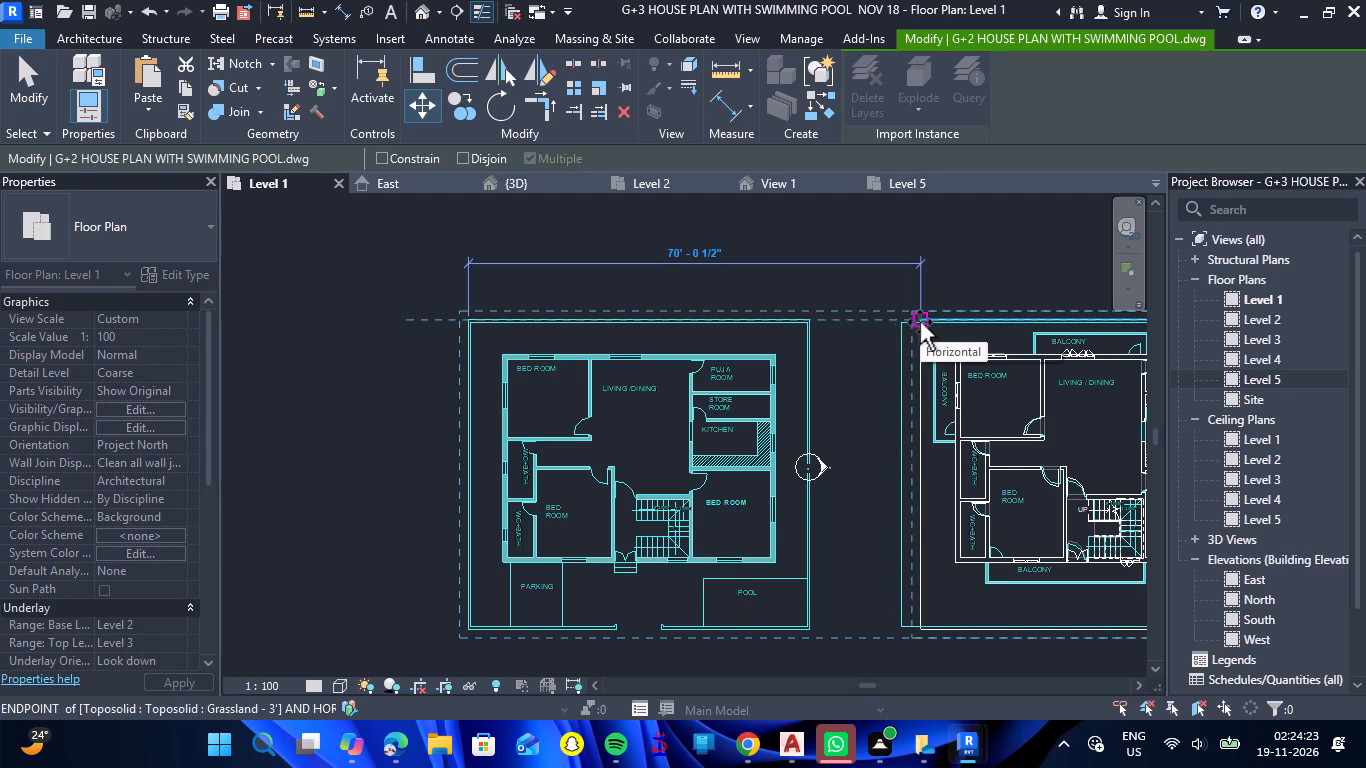
left_click(903, 326)
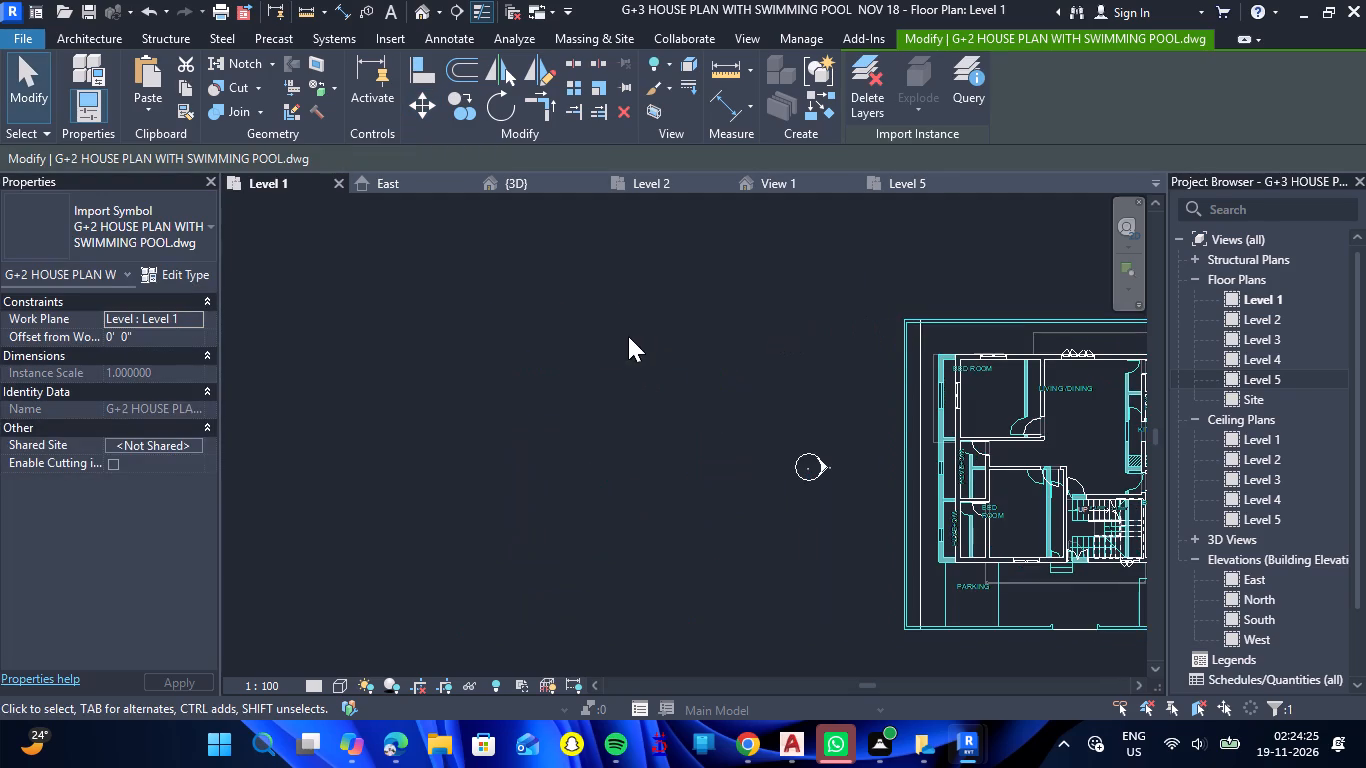
Nudge the imported DWG sideways to the right so its ground-floor walls line up with the modelled walls on Level 1.
scroll(628, 336, "down", 4)
scroll(1002, 431, "up", 5)
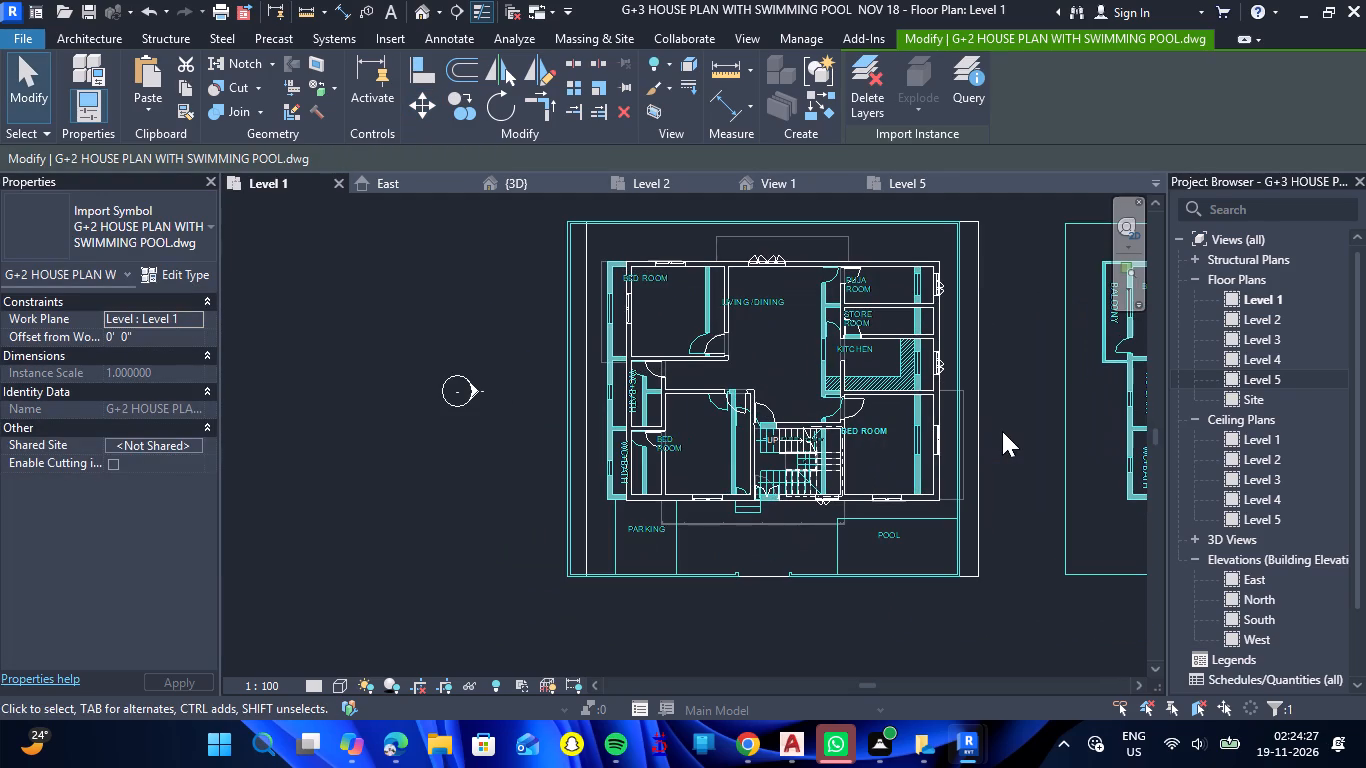
scroll(1005, 431, "up", 2)
key("Left")
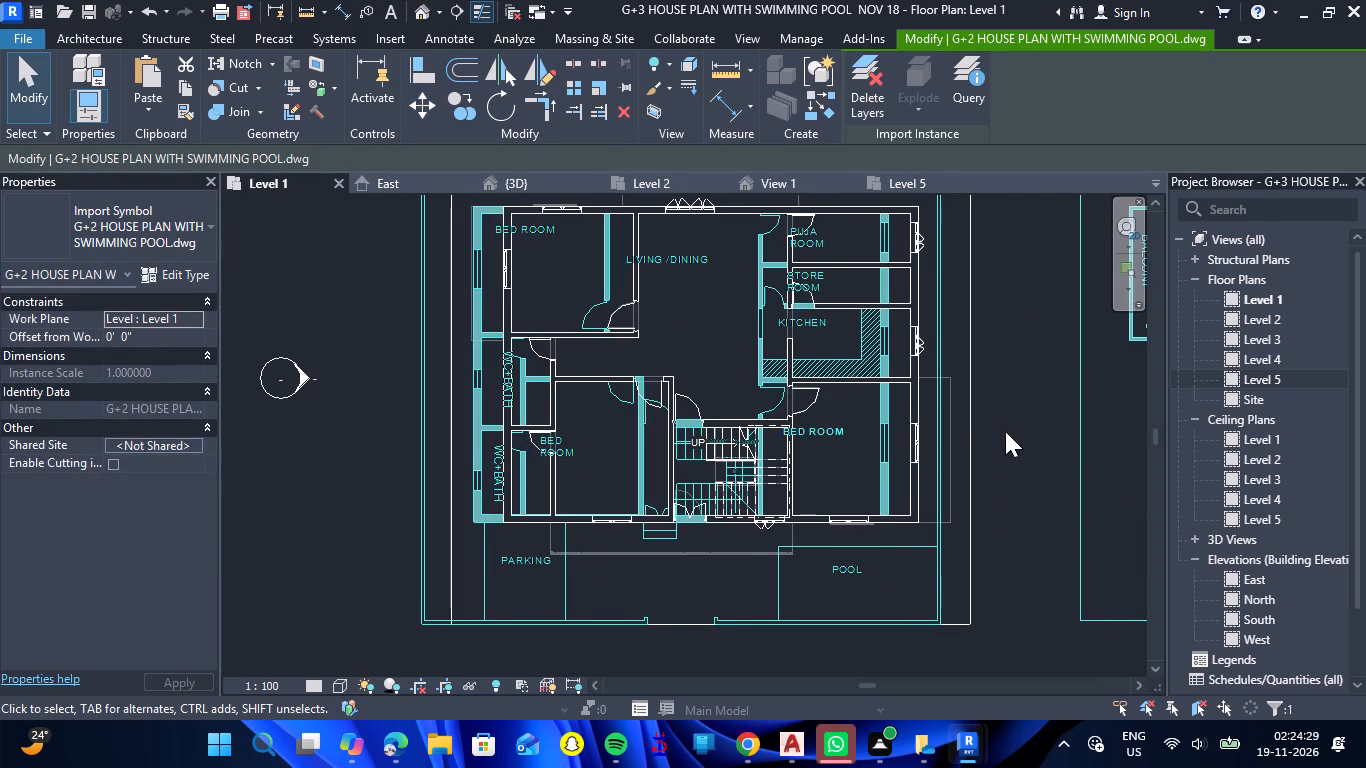
key("Right")
key("Right")
key("Right")
key("Right")
key("Right")
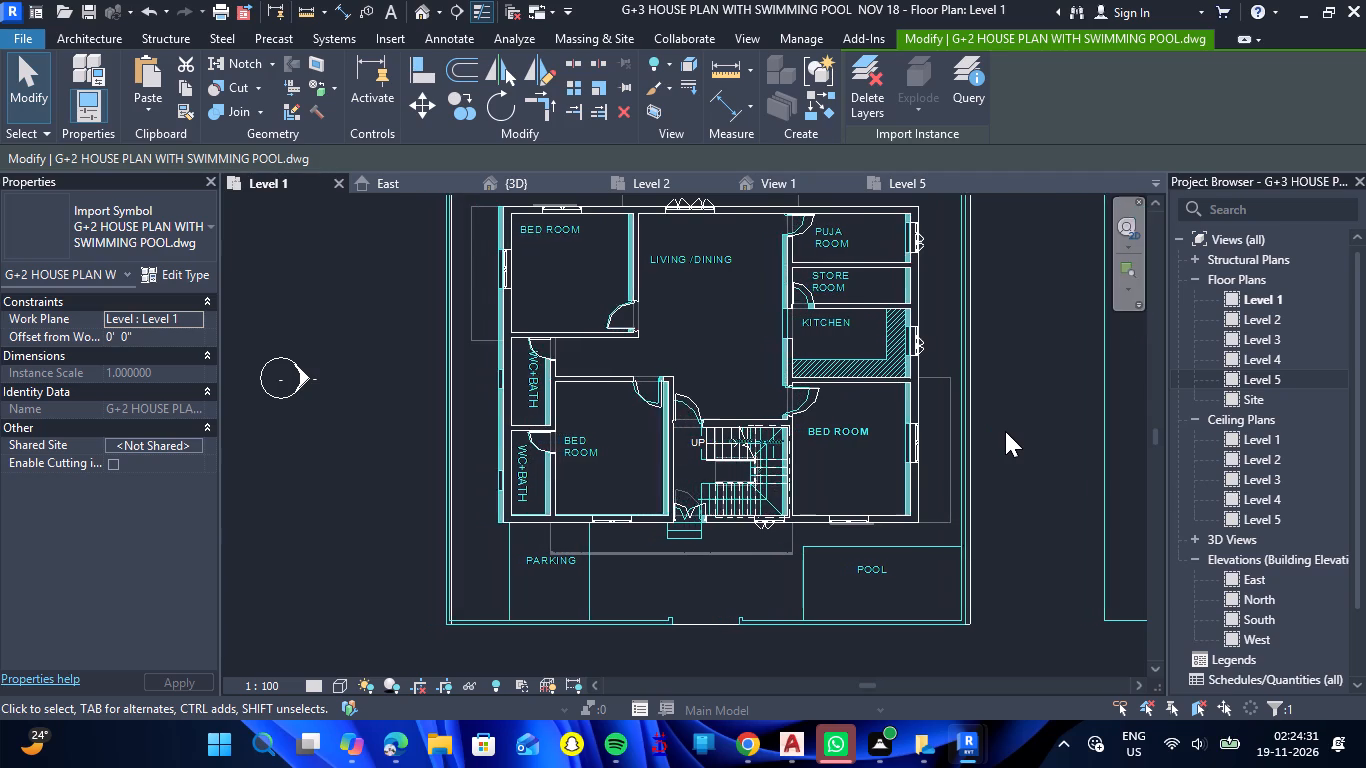
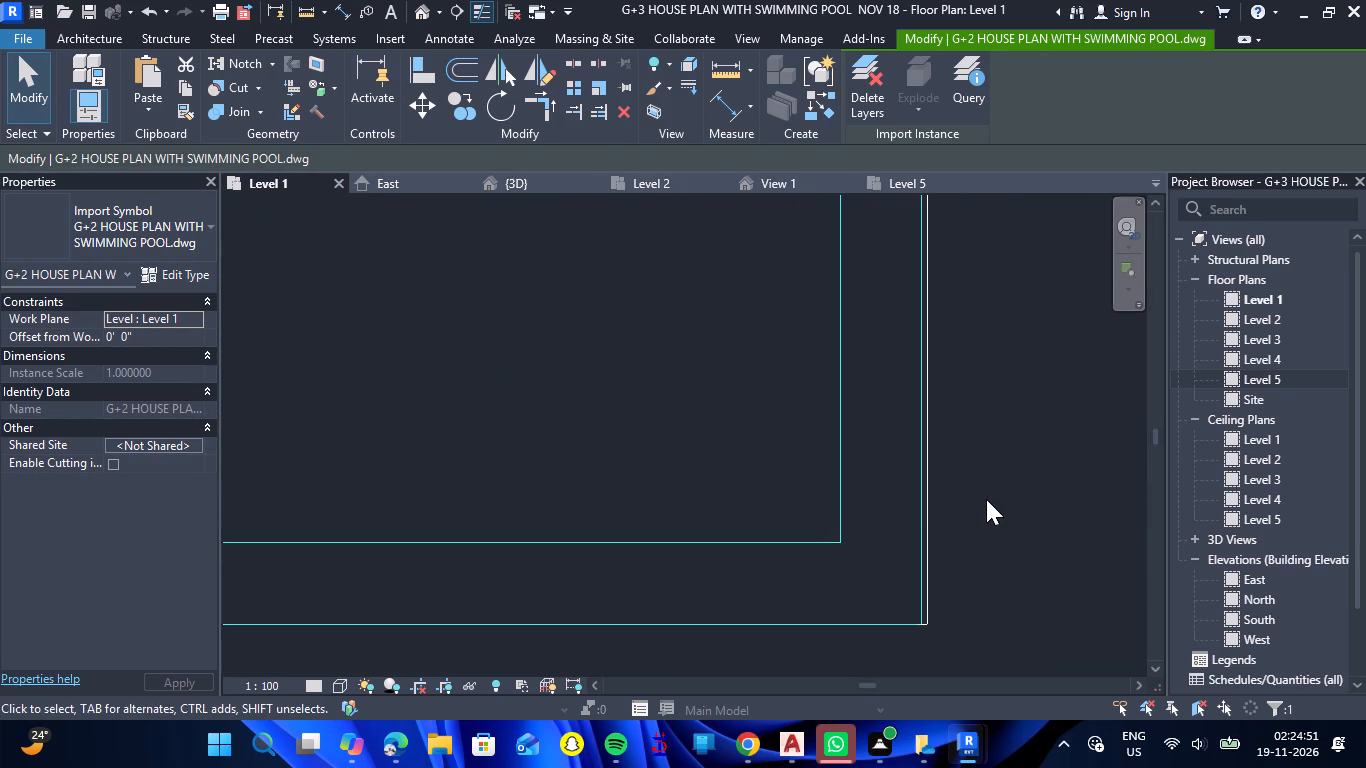
Nudge the imported DWG once more to the right so its outer boundary corner meets the modelled site edge.
key("Right")
left_click(986, 499)
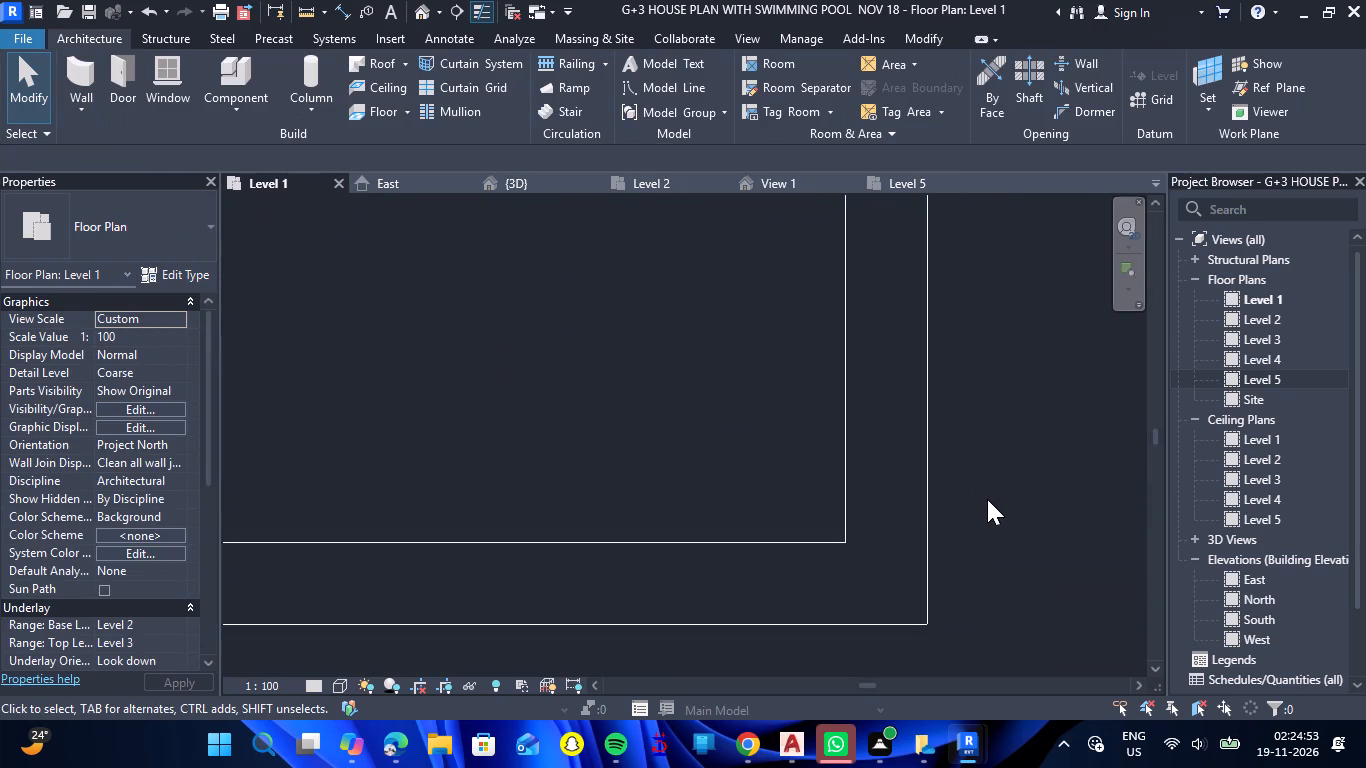
Examine the house and its site from several sides in the 3D view.
scroll(1004, 489, "down", 16)
scroll(999, 486, "down", 13)
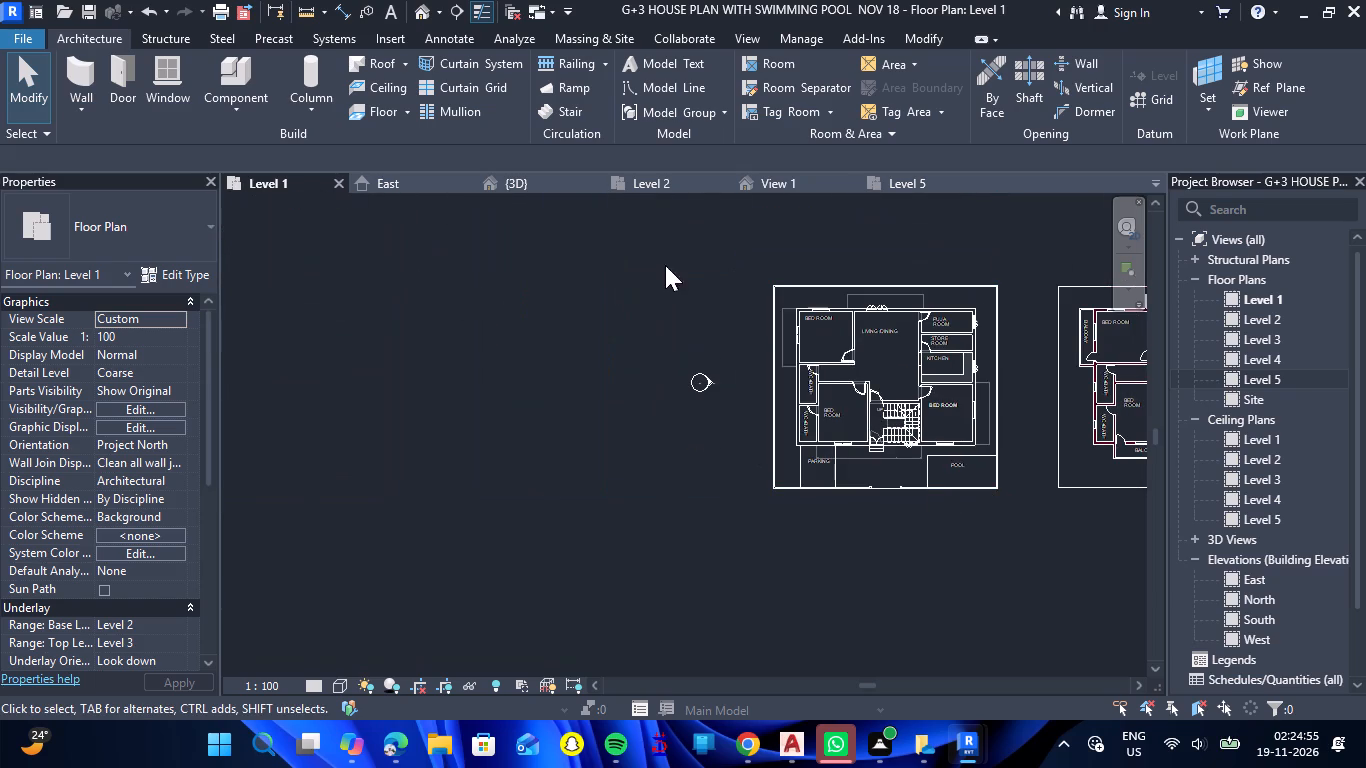
left_click(539, 189)
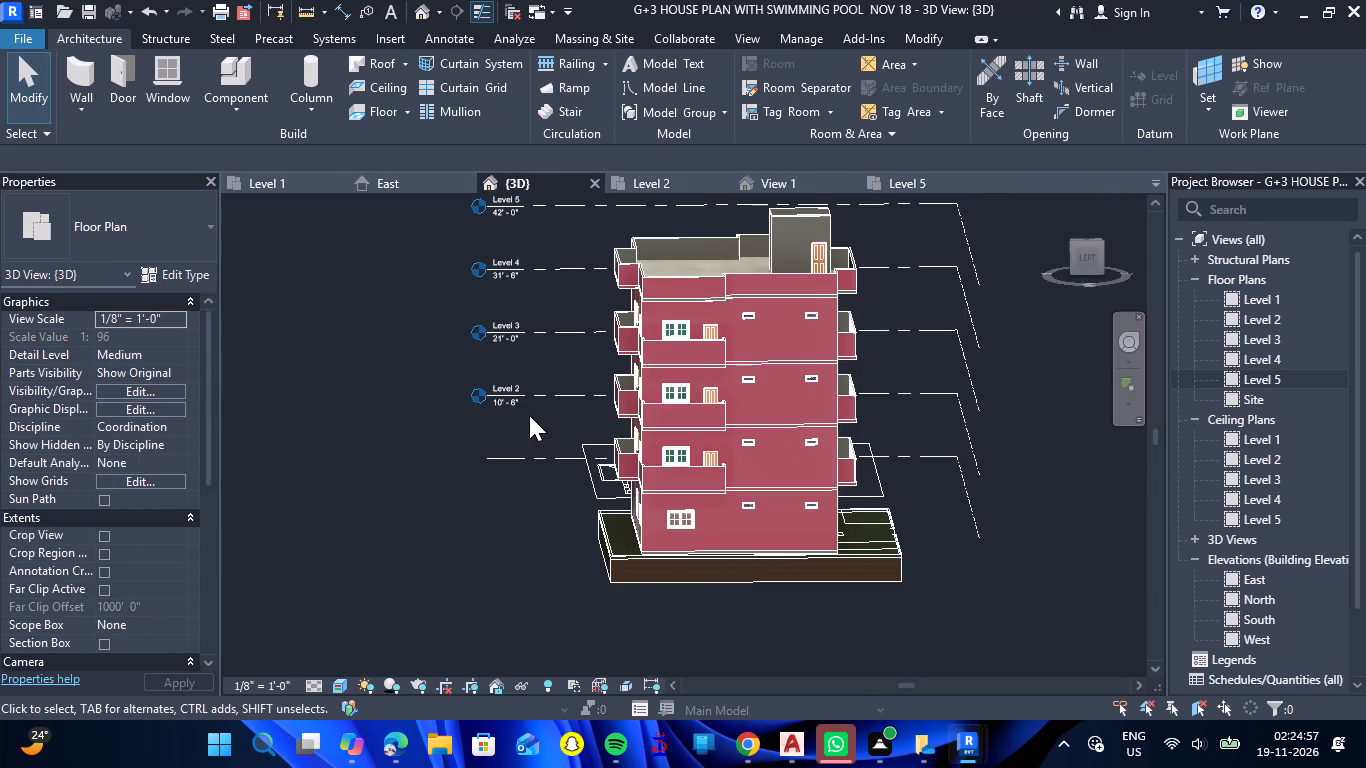
scroll(511, 458, "down", 1)
left_click_drag(487, 562, 590, 582, "shift")
right_click_drag(486, 562, 590, 582, "shift")
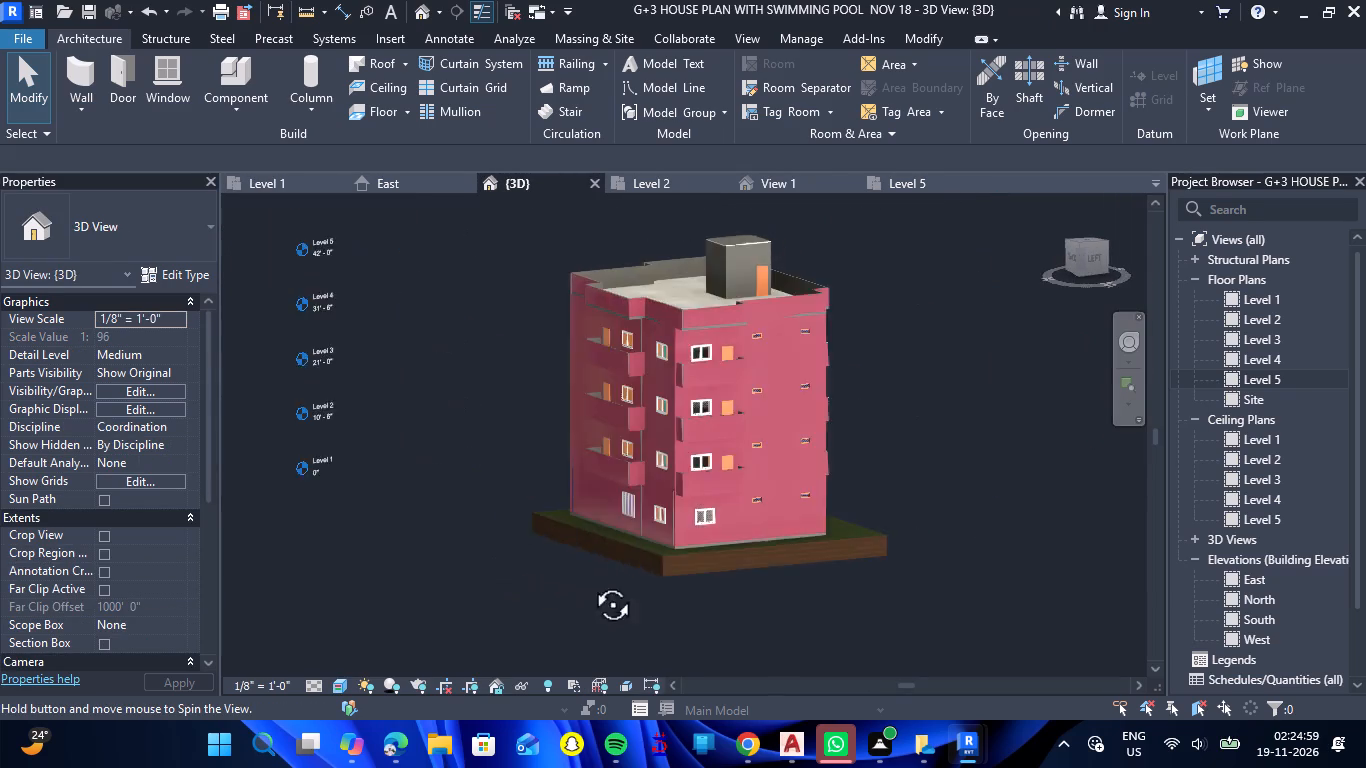
right_click_drag(590, 582, 691, 597, "shift")
left_click_drag(590, 582, 691, 597, "shift")
left_click_drag(521, 596, 566, 595, "shift")
right_click_drag(521, 596, 566, 595, "shift")
scroll(594, 590, "down", 6)
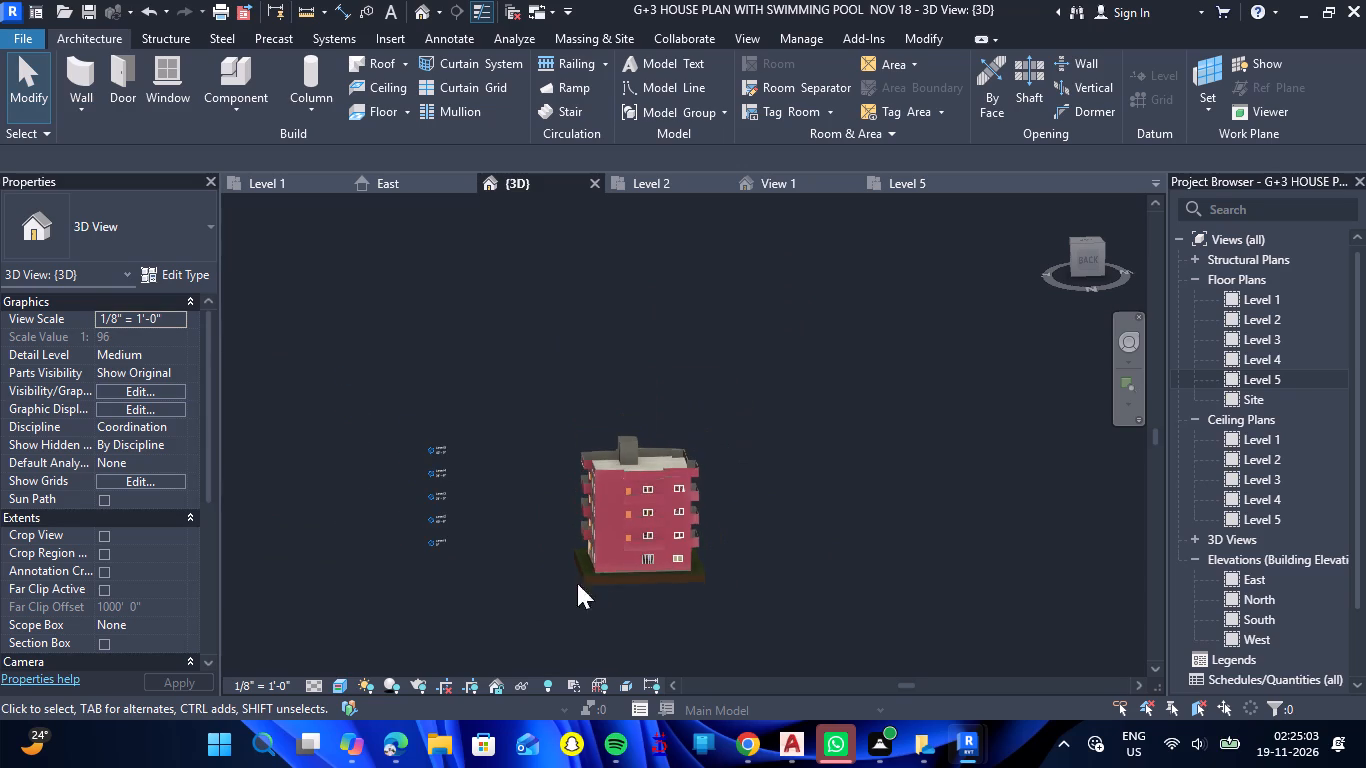
Set the visual style of the Level 1 floor plan to Realistic.
left_click(276, 184)
scroll(501, 376, "down", 6)
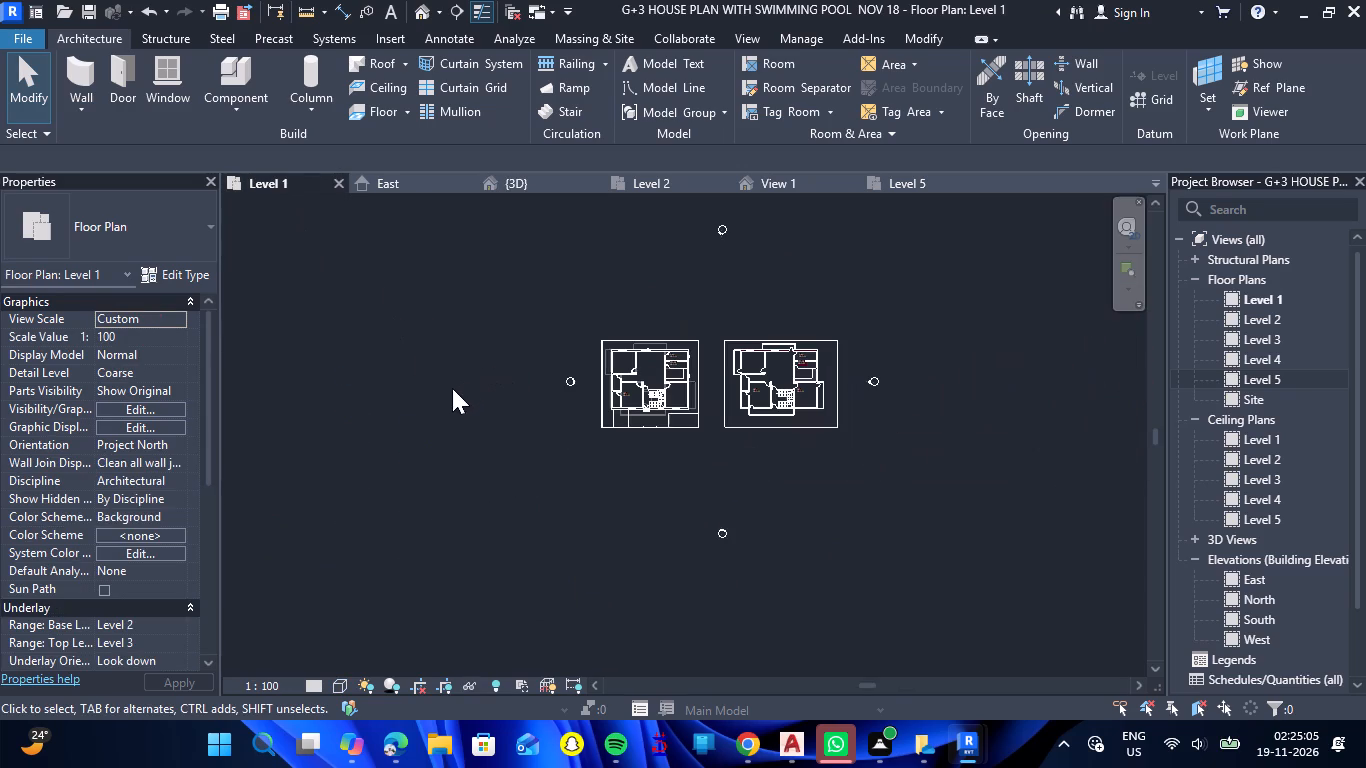
scroll(813, 384, "up", 6)
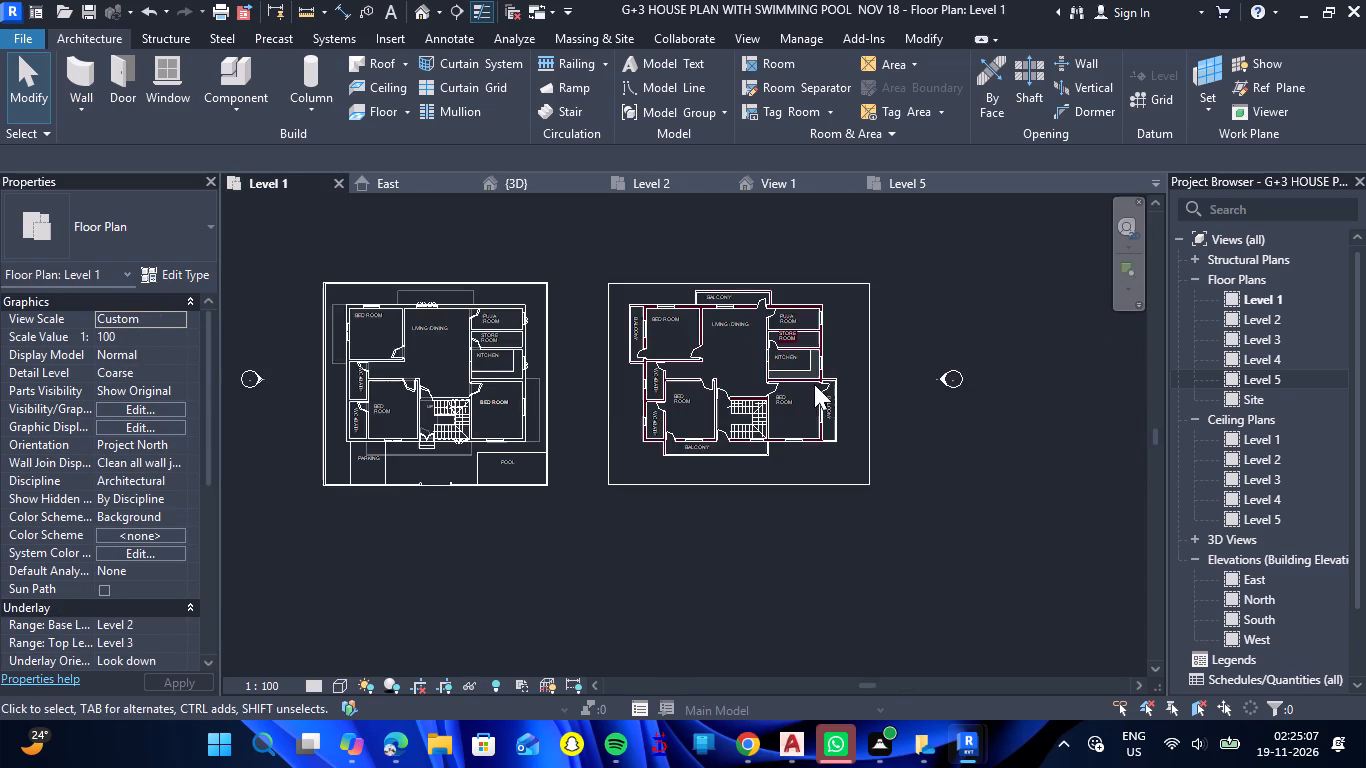
scroll(814, 384, "up", 4)
scroll(814, 384, "down", 5)
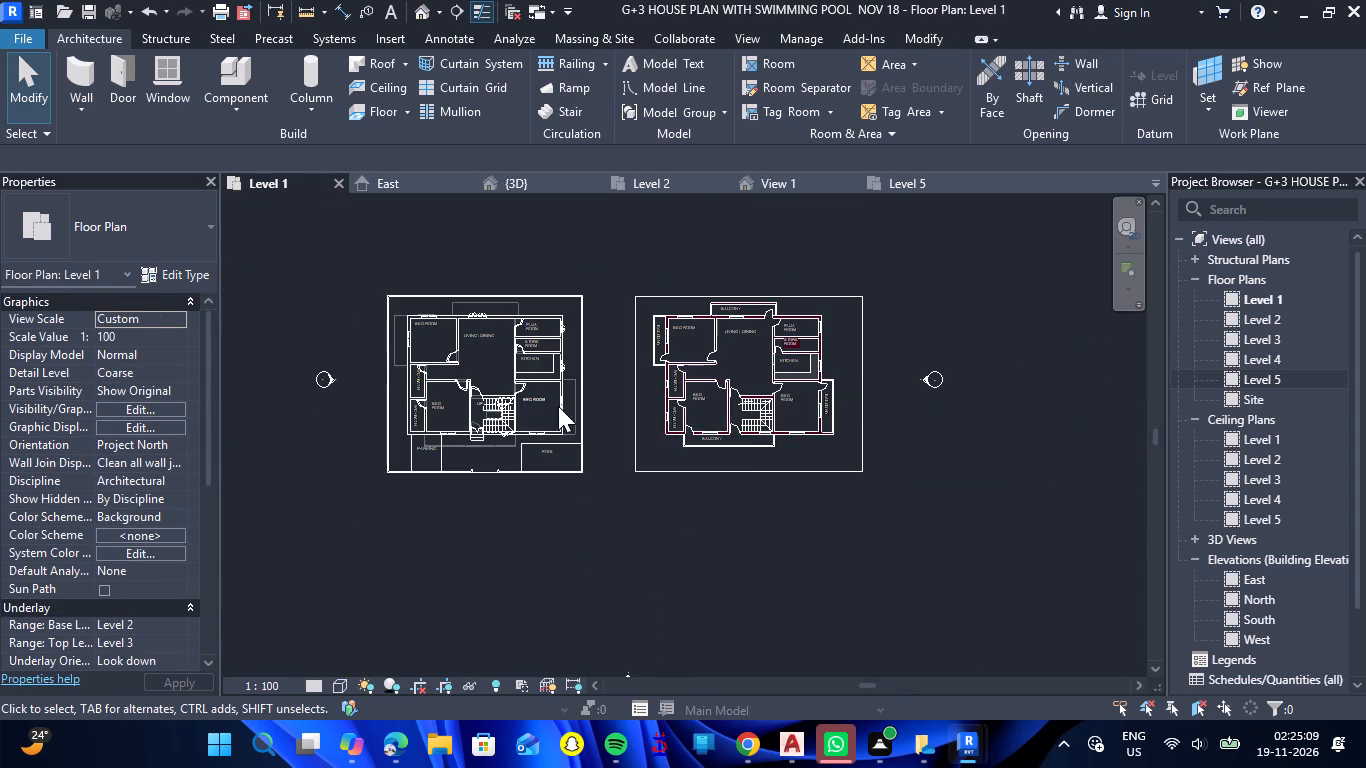
scroll(474, 525, "up", 2)
scroll(295, 452, "down", 2)
scroll(282, 422, "up", 3)
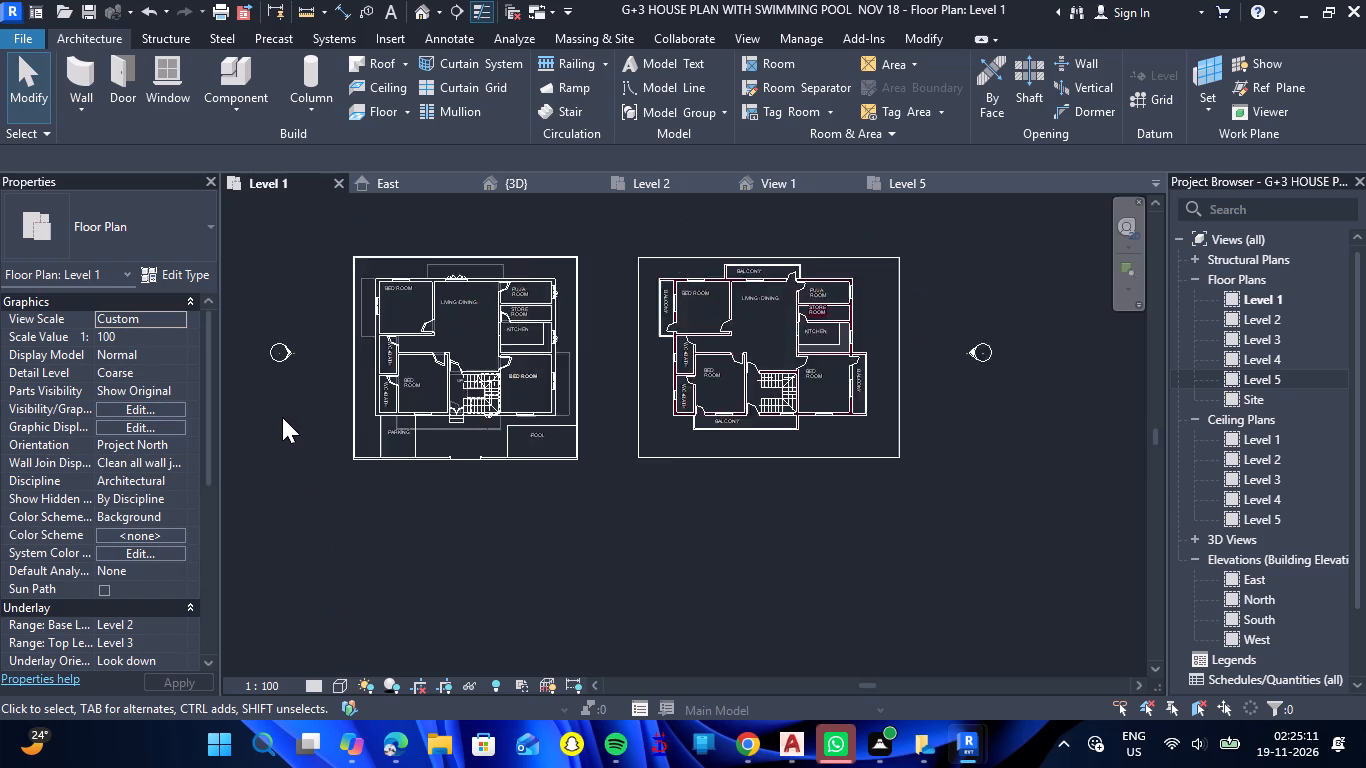
scroll(282, 417, "up", 3)
left_click(338, 681)
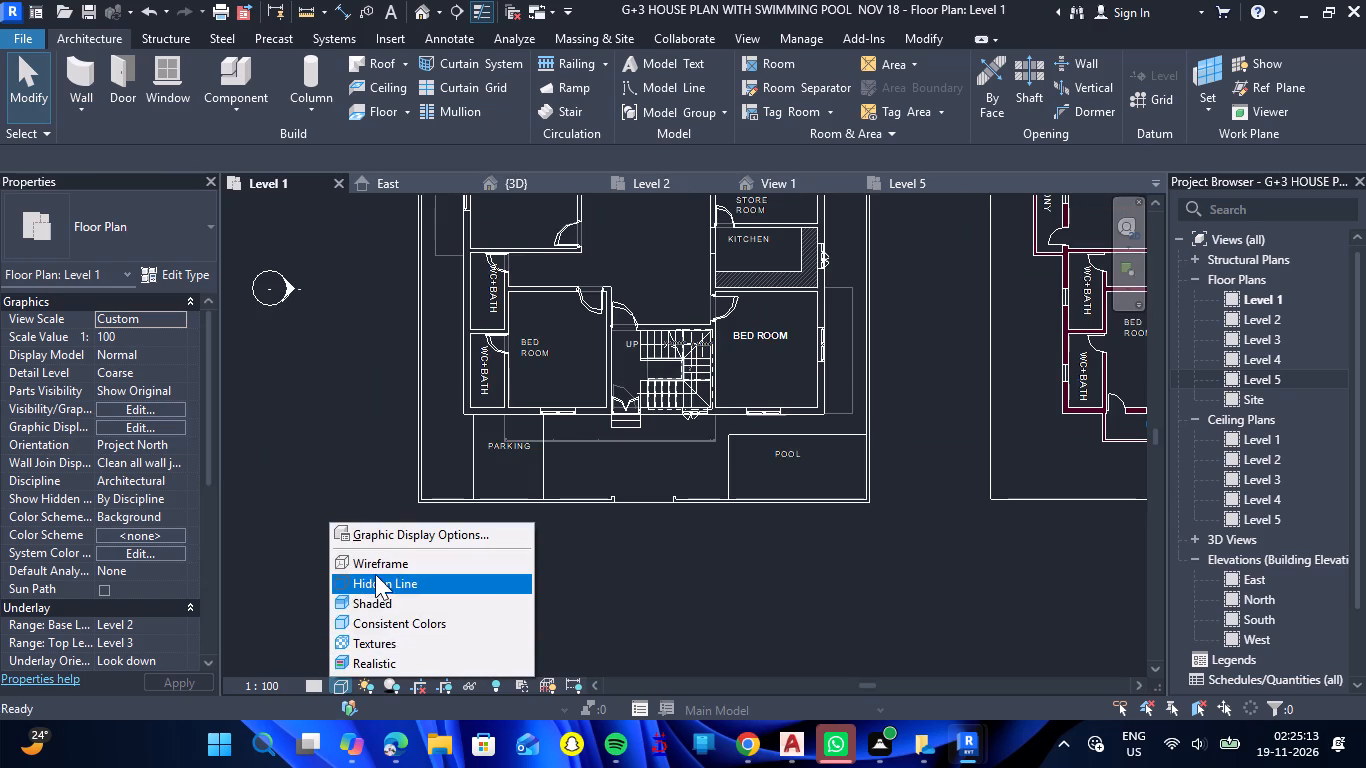
left_click(376, 657)
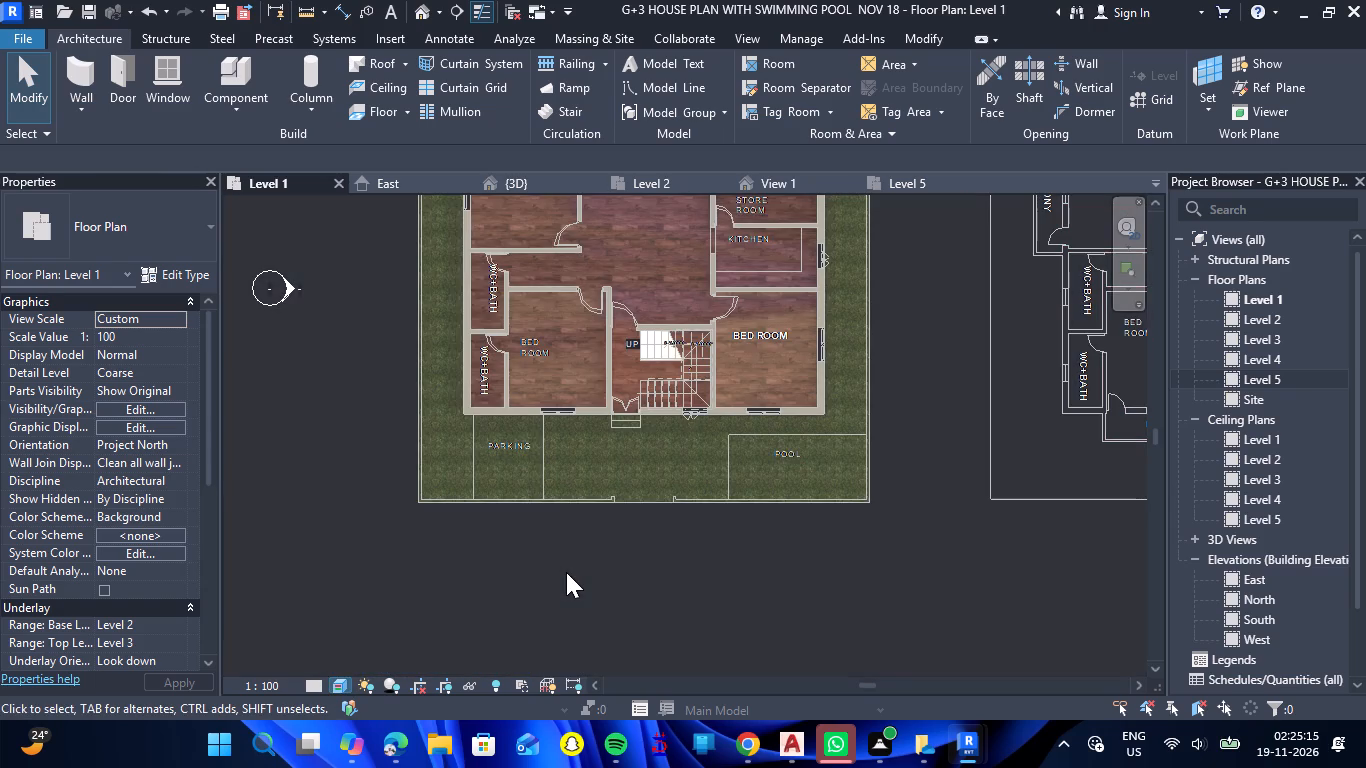
Start an in-place model in the Generic Models category, keeping its default name.
scroll(566, 572, "down", 3)
scroll(548, 514, "up", 8)
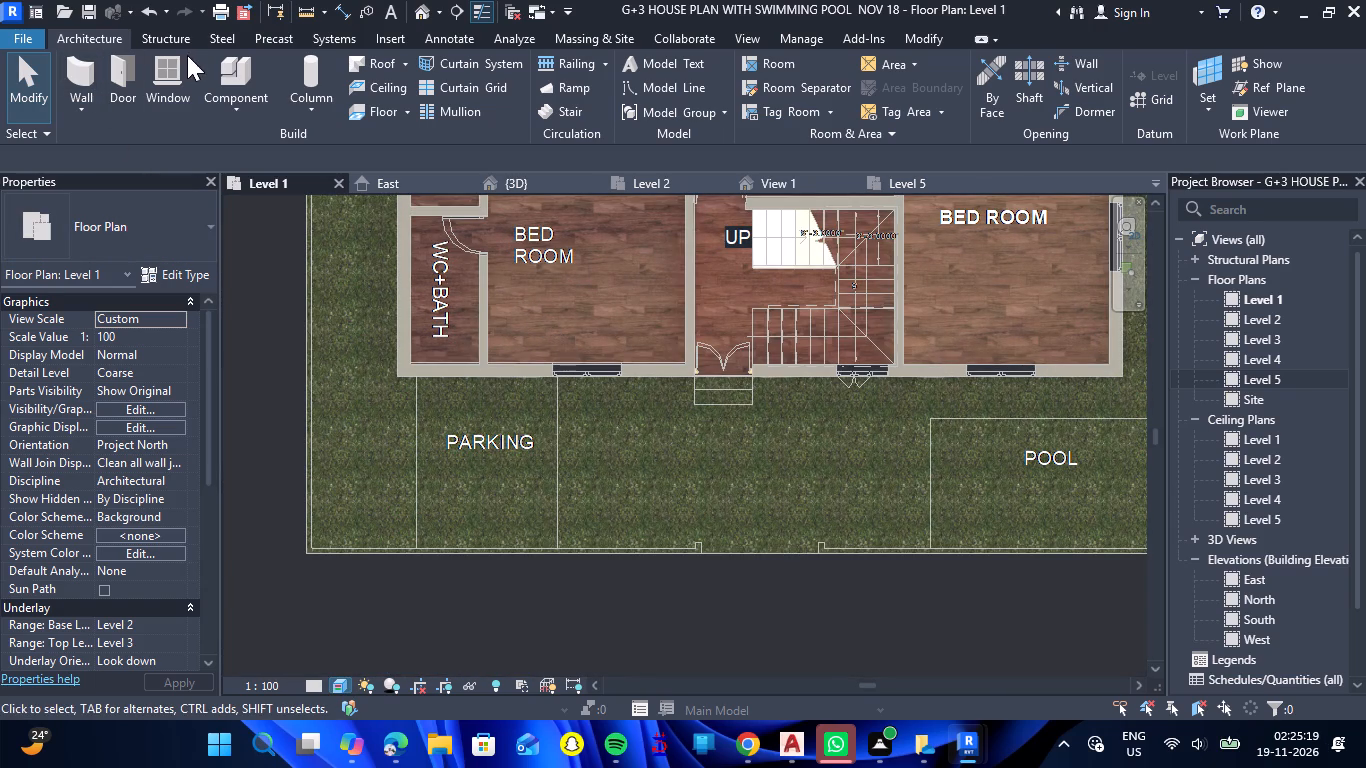
left_click(219, 105)
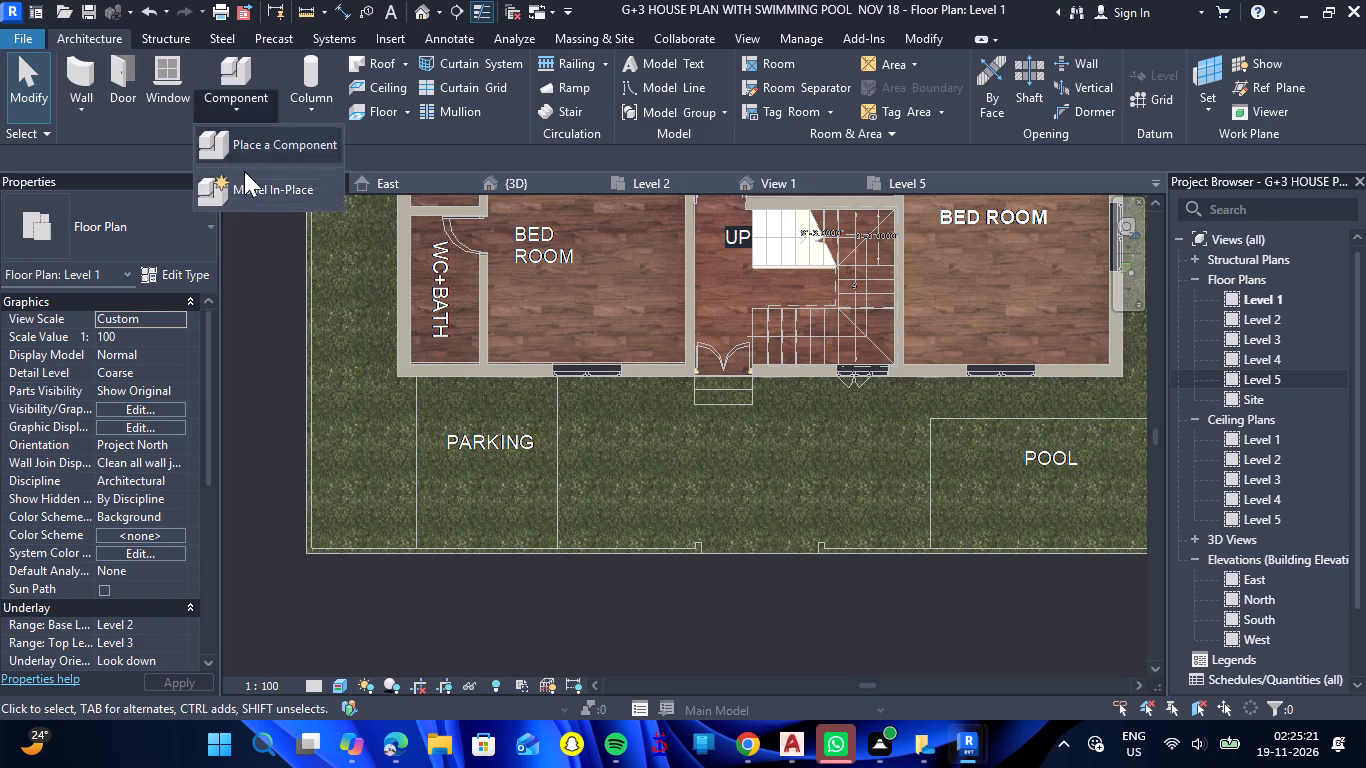
left_click(268, 192)
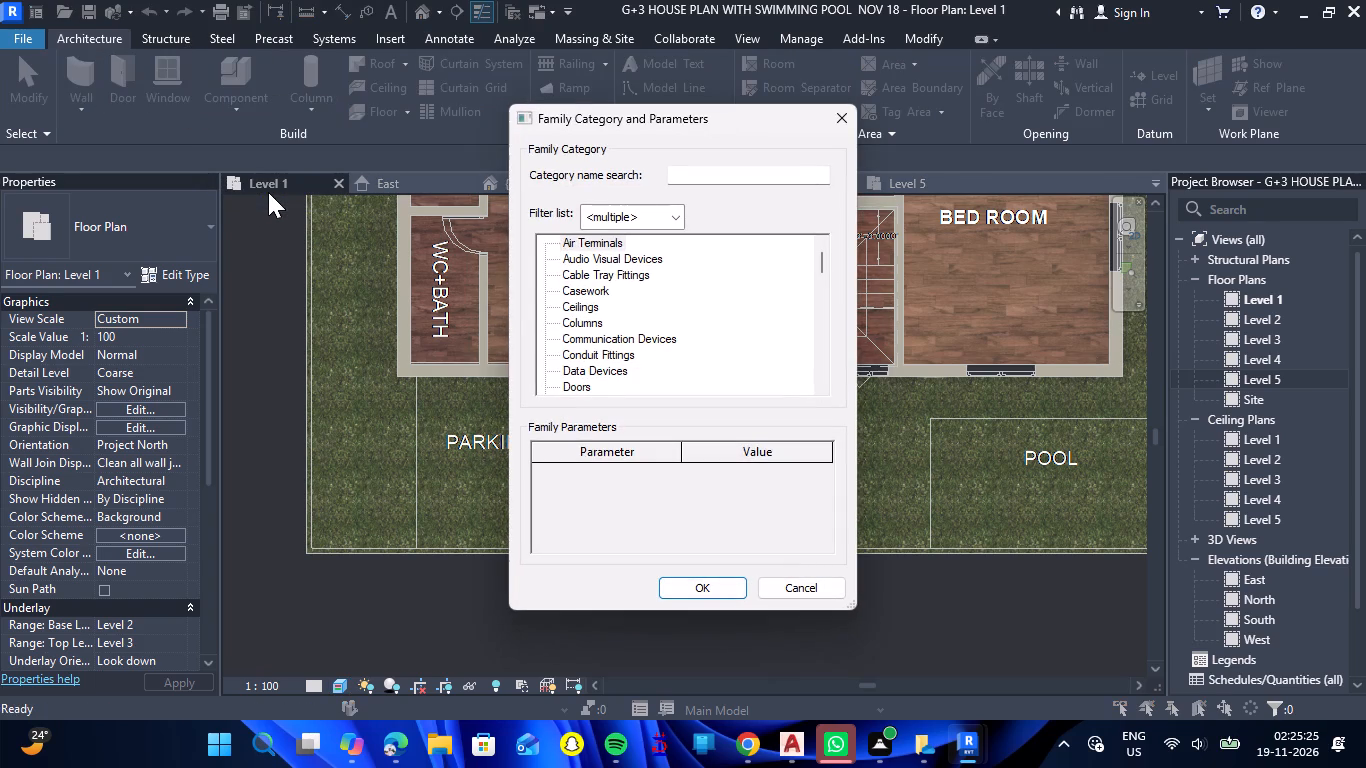
scroll(593, 332, "down", 4)
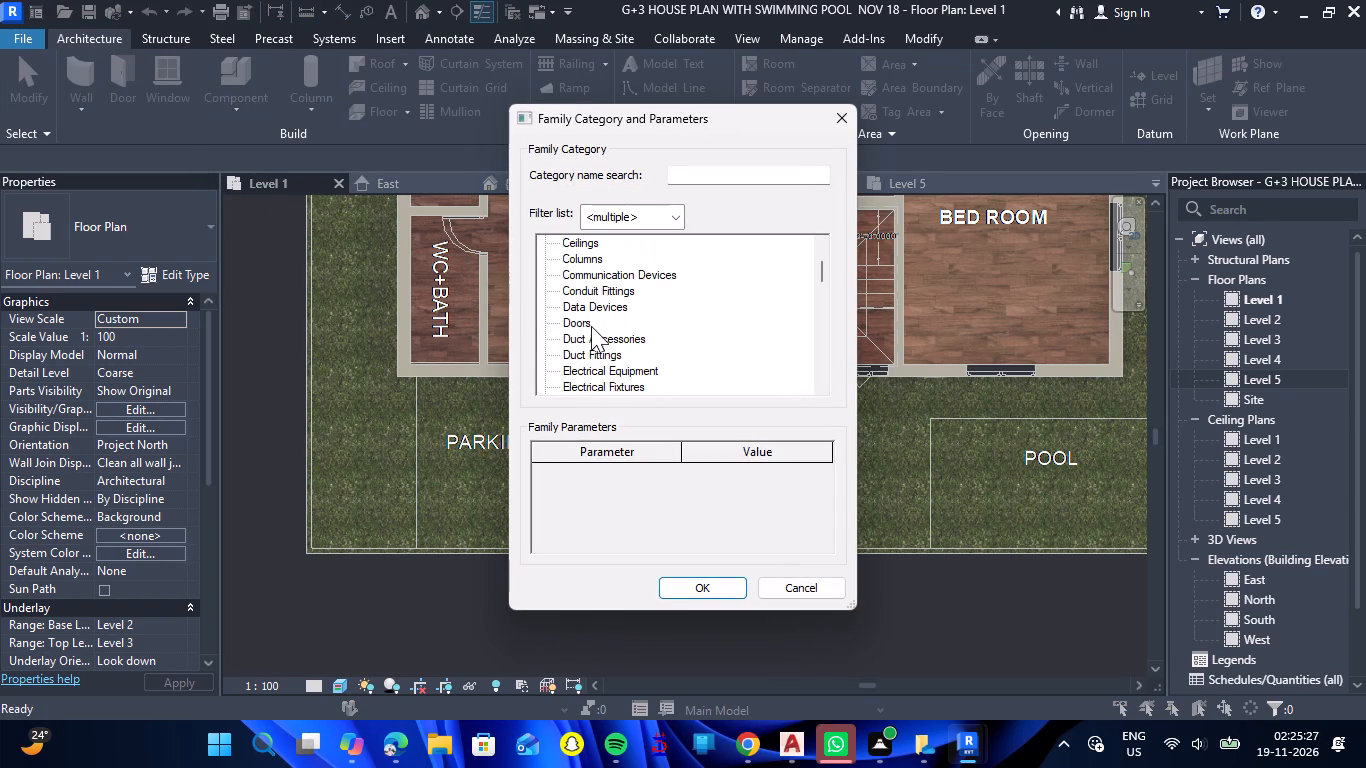
scroll(592, 321, "down", 8)
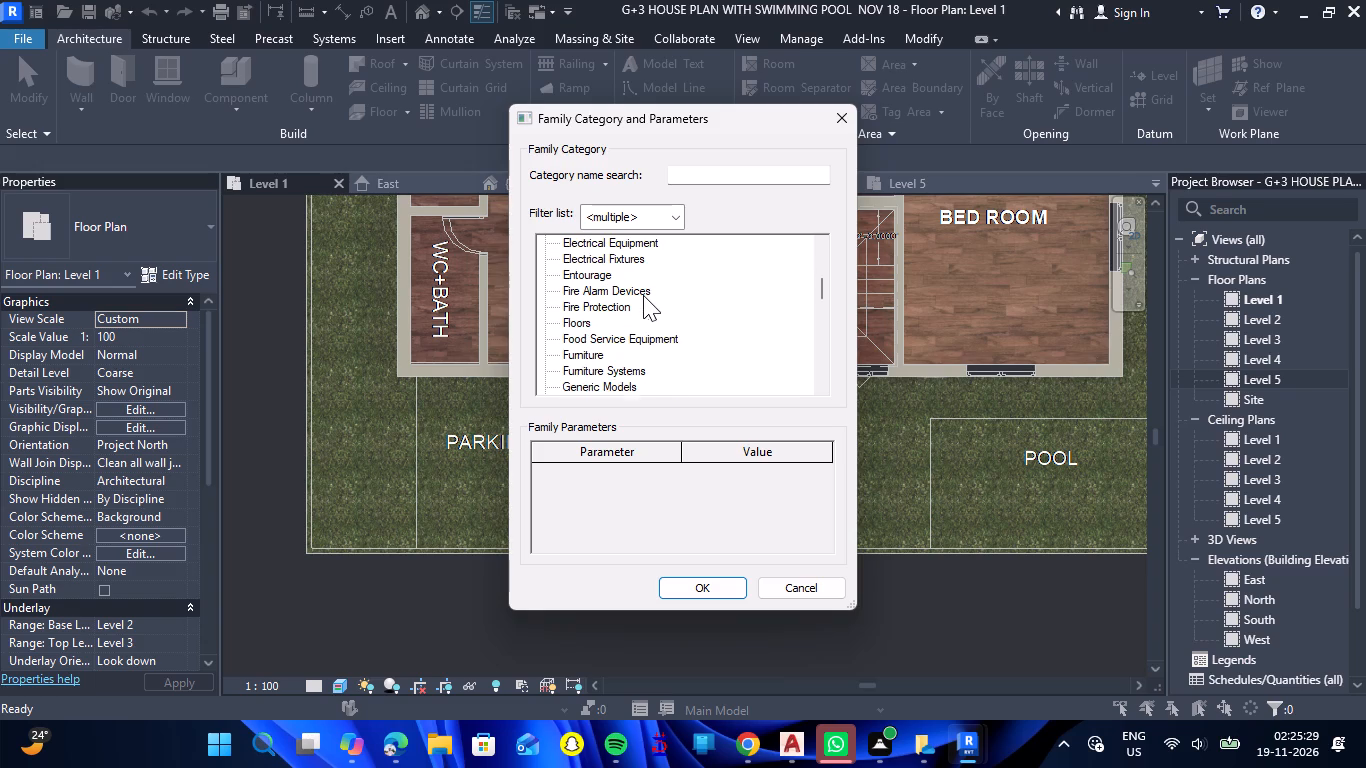
scroll(643, 295, "down", 1)
left_click(612, 361)
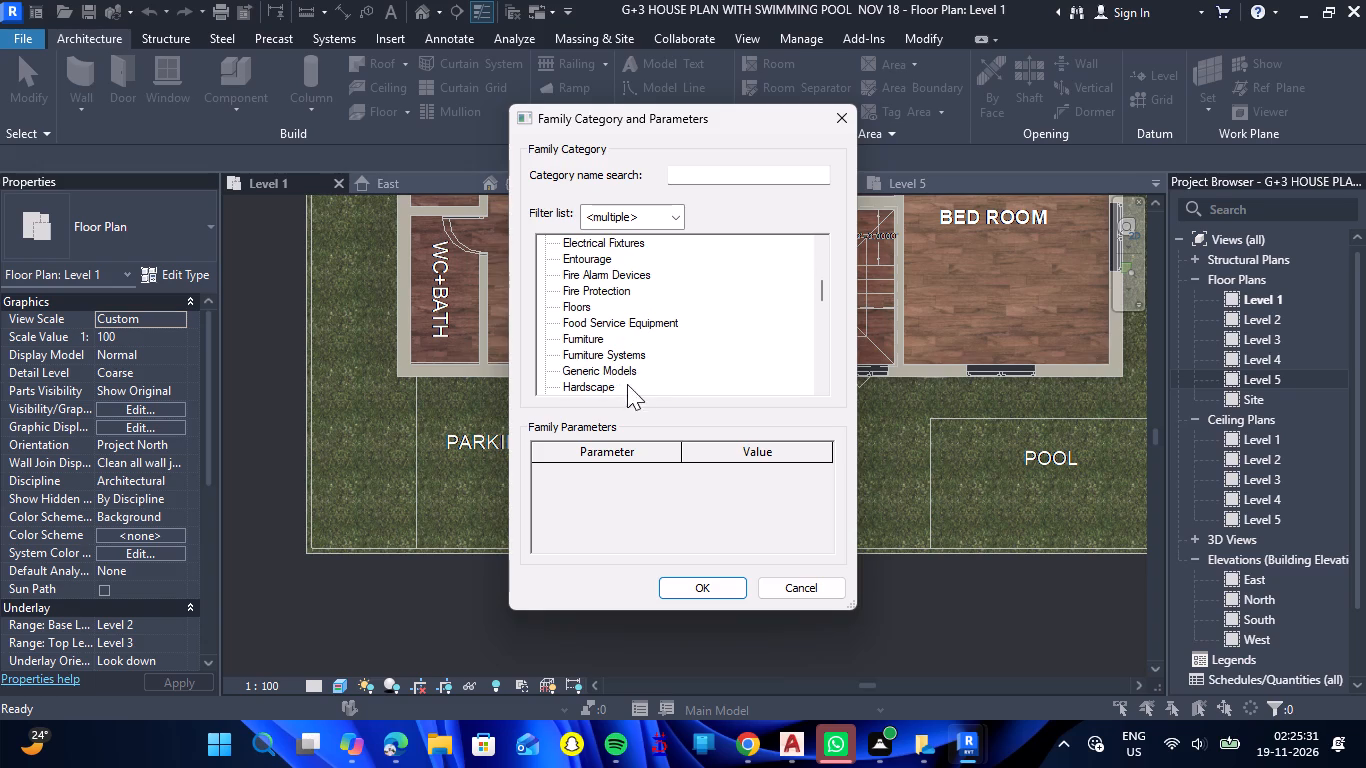
left_click(613, 373)
left_click(683, 588)
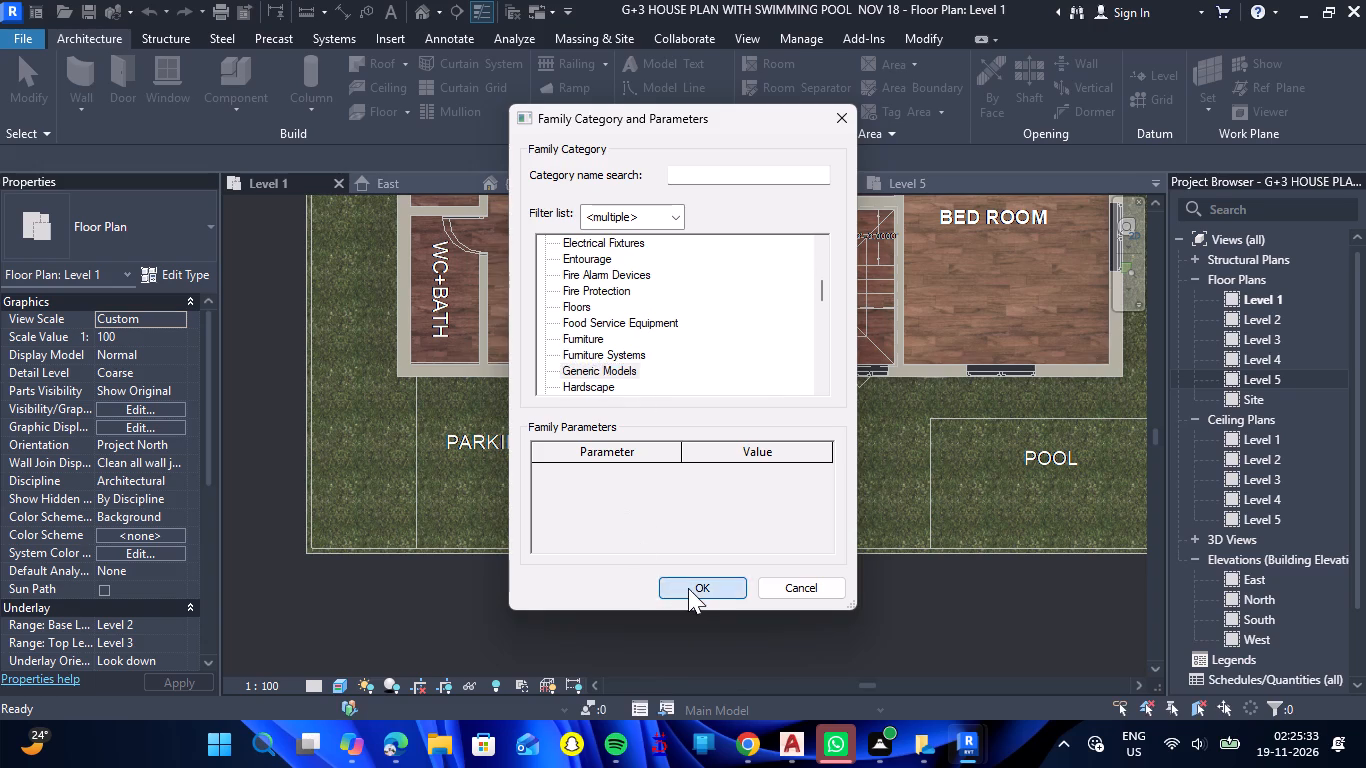
left_click(682, 407)
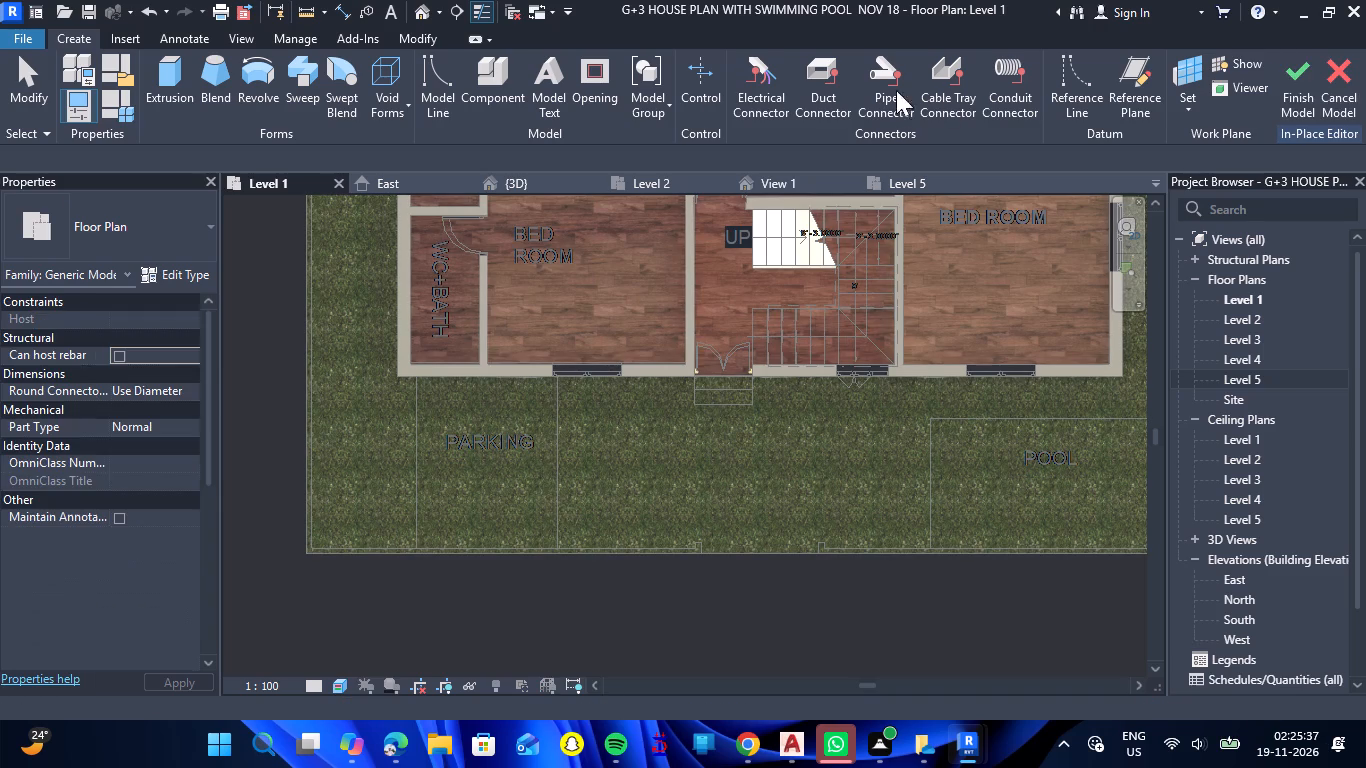
Start a solid extrusion and pick the Grassland toposolid surface as its work plane.
left_click(171, 88)
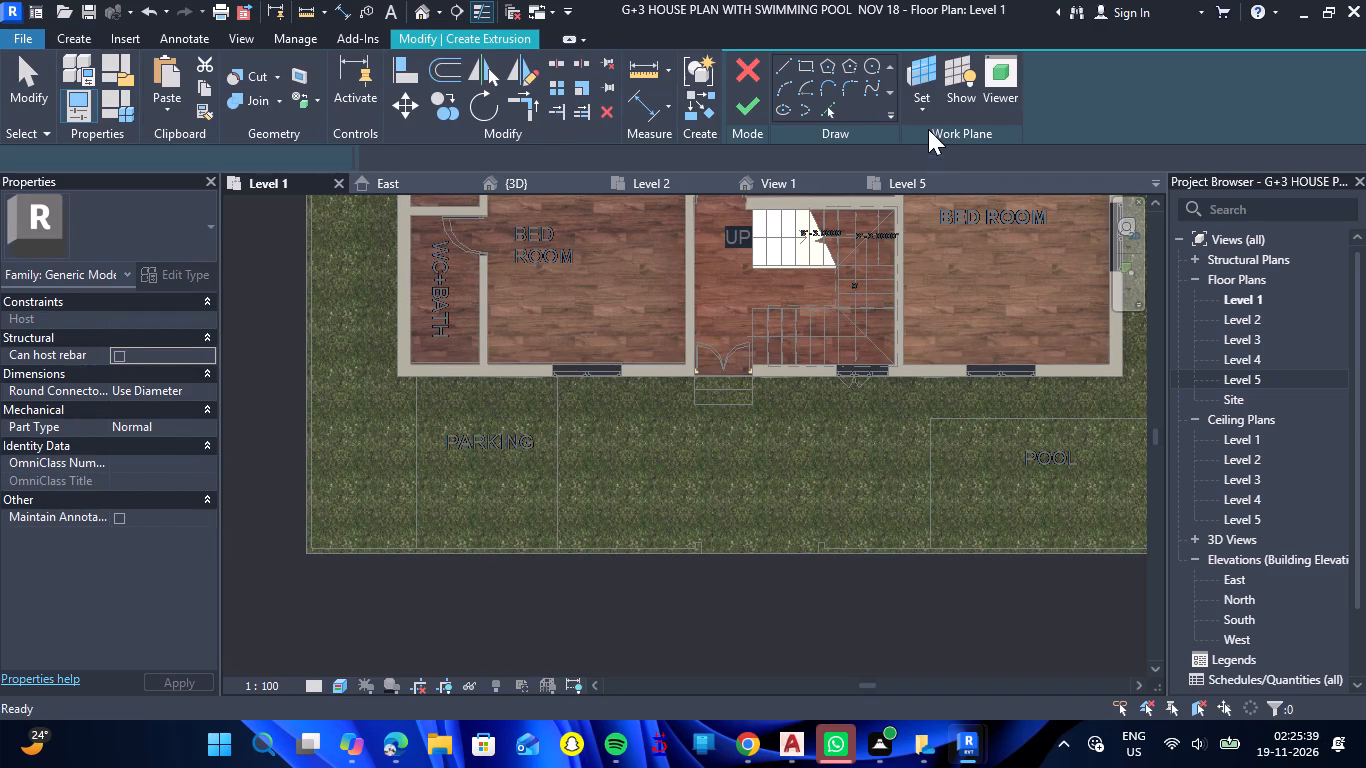
left_click(916, 108)
left_click(954, 180)
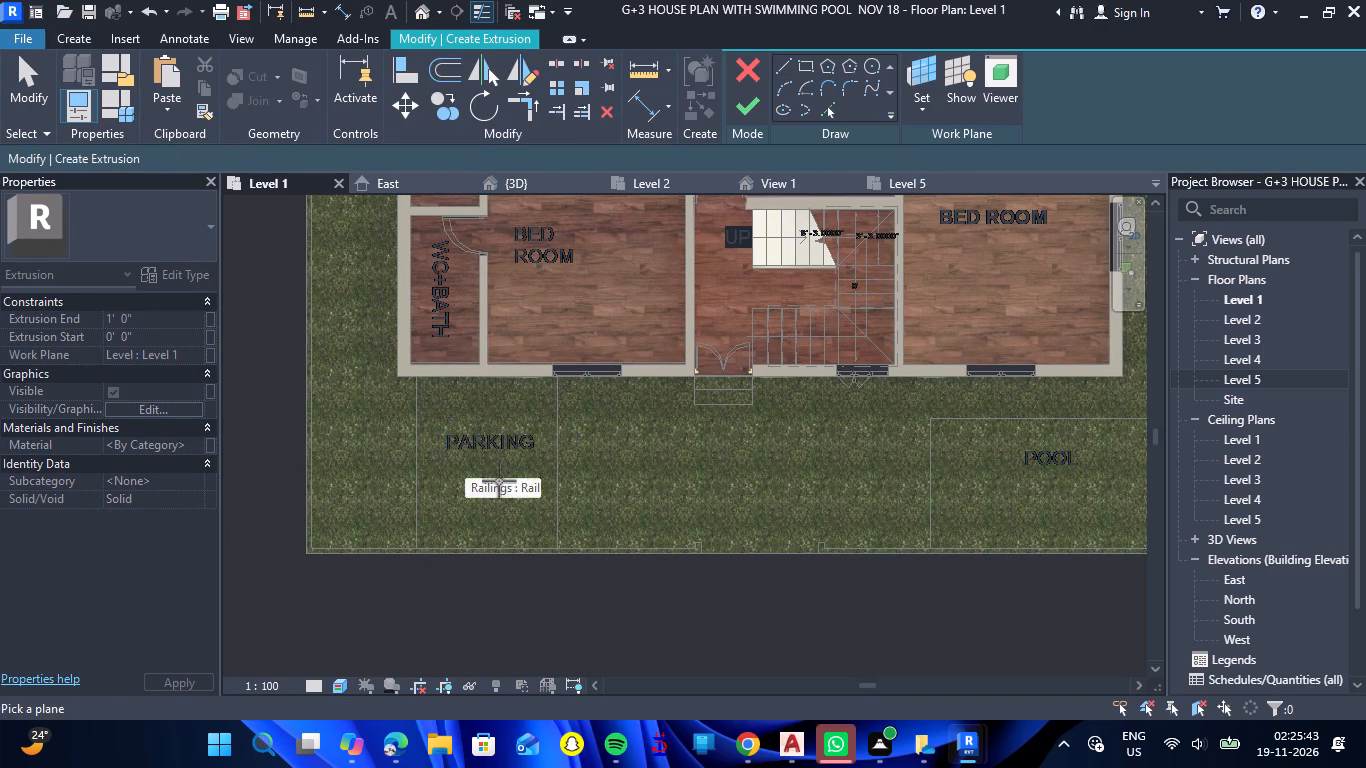
left_click(714, 550)
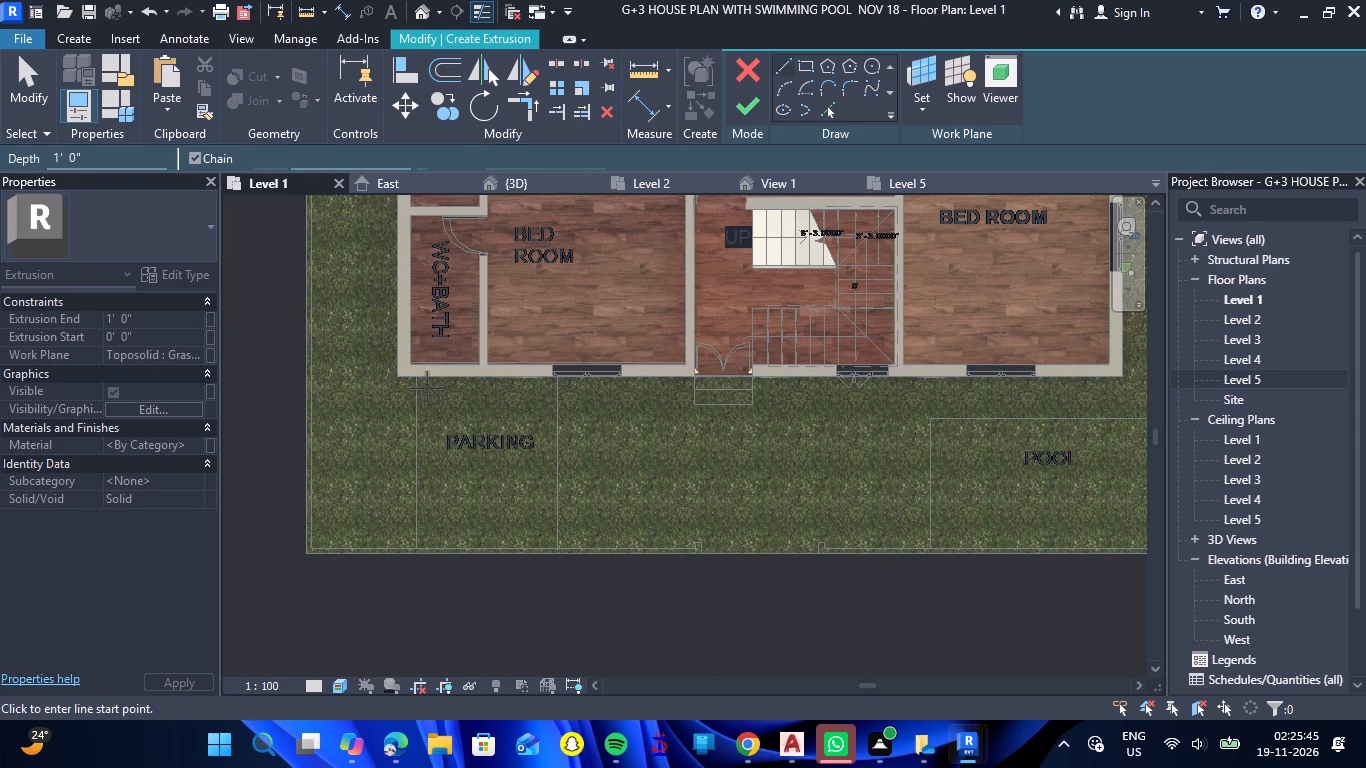
Sketch a rectangle over the drawing's PARKING area, from its front corner on the site boundary to the opposite corner at the house wall.
scroll(427, 388, "up", 9)
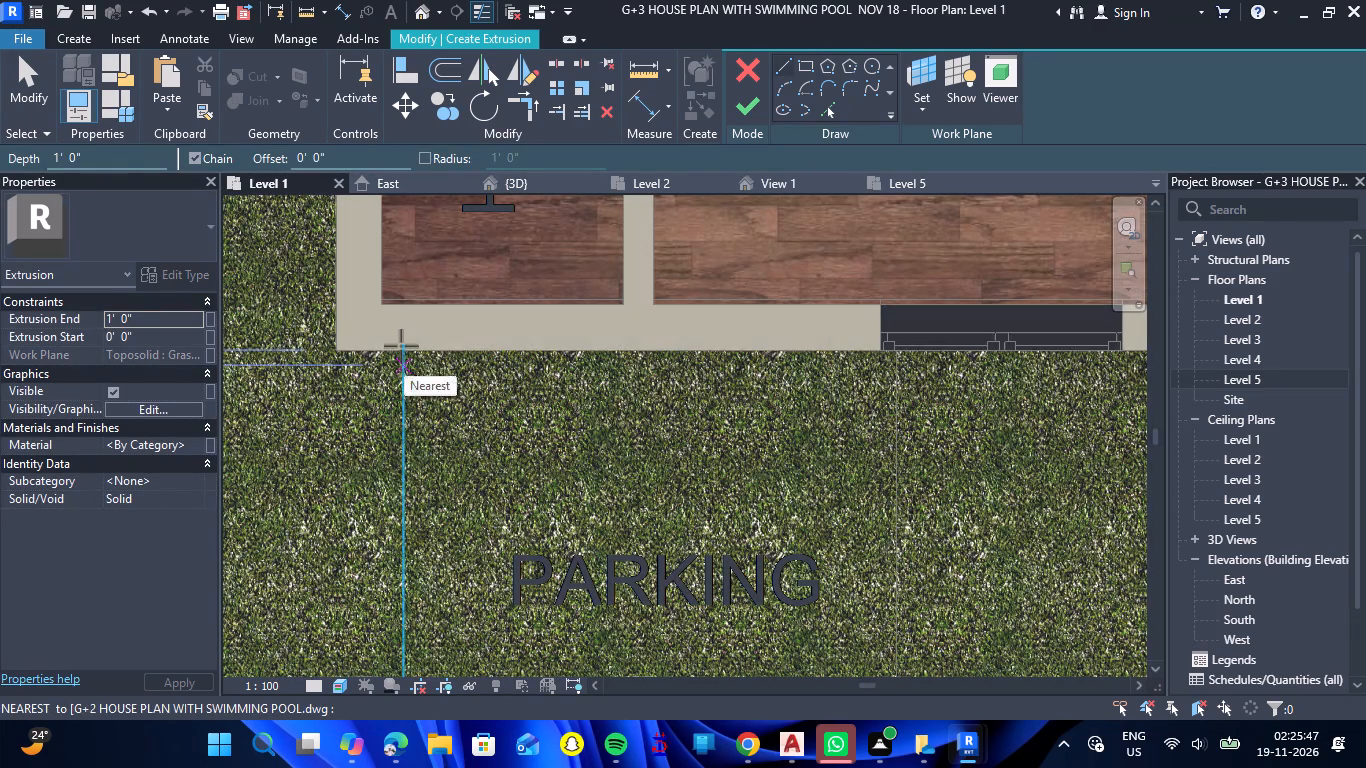
left_click(402, 348)
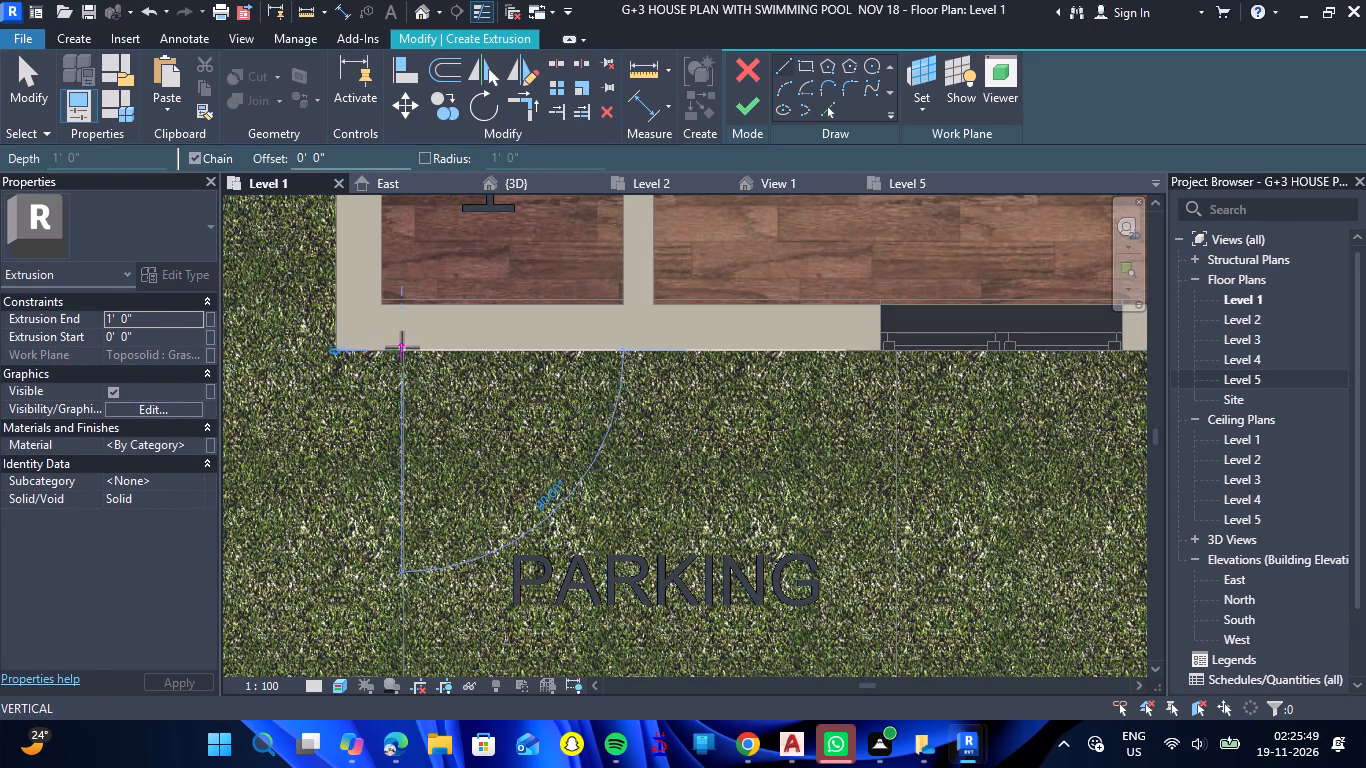
key("Escape")
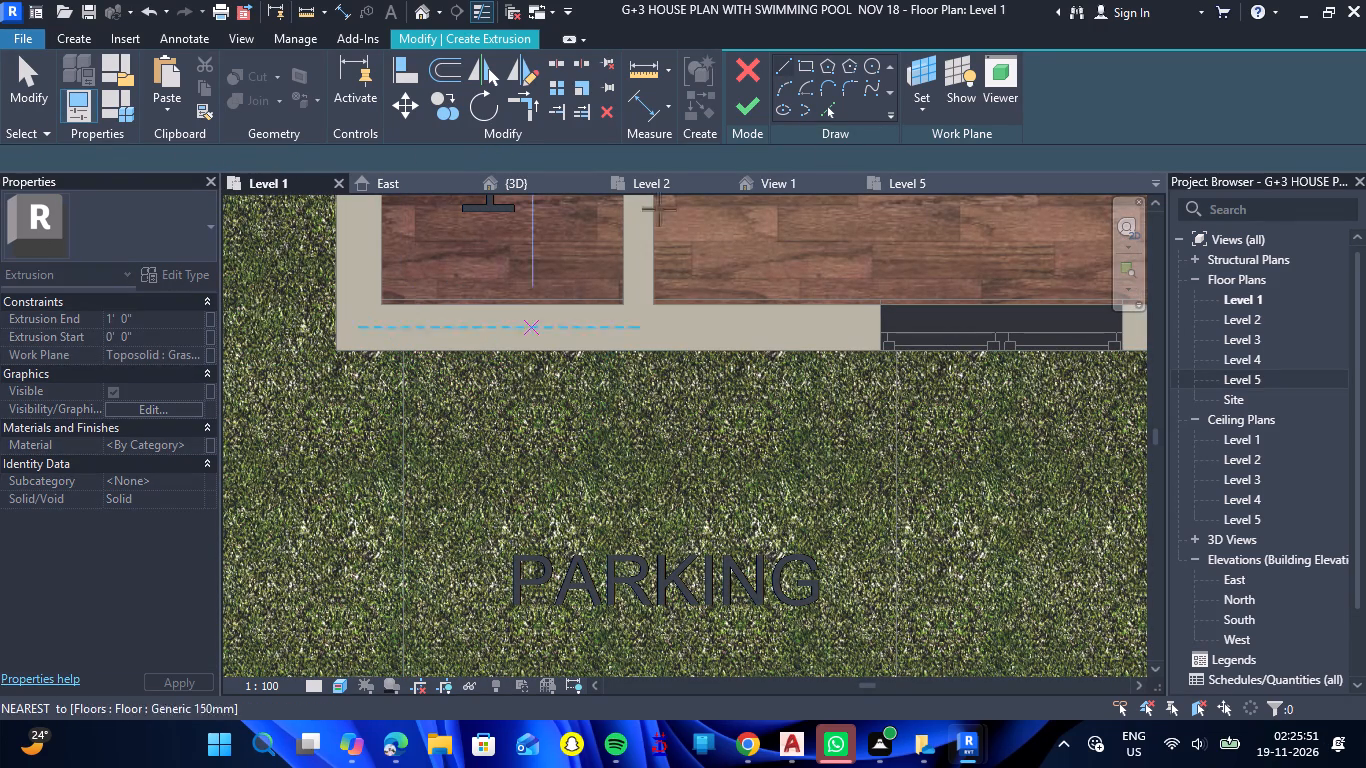
left_click(803, 68)
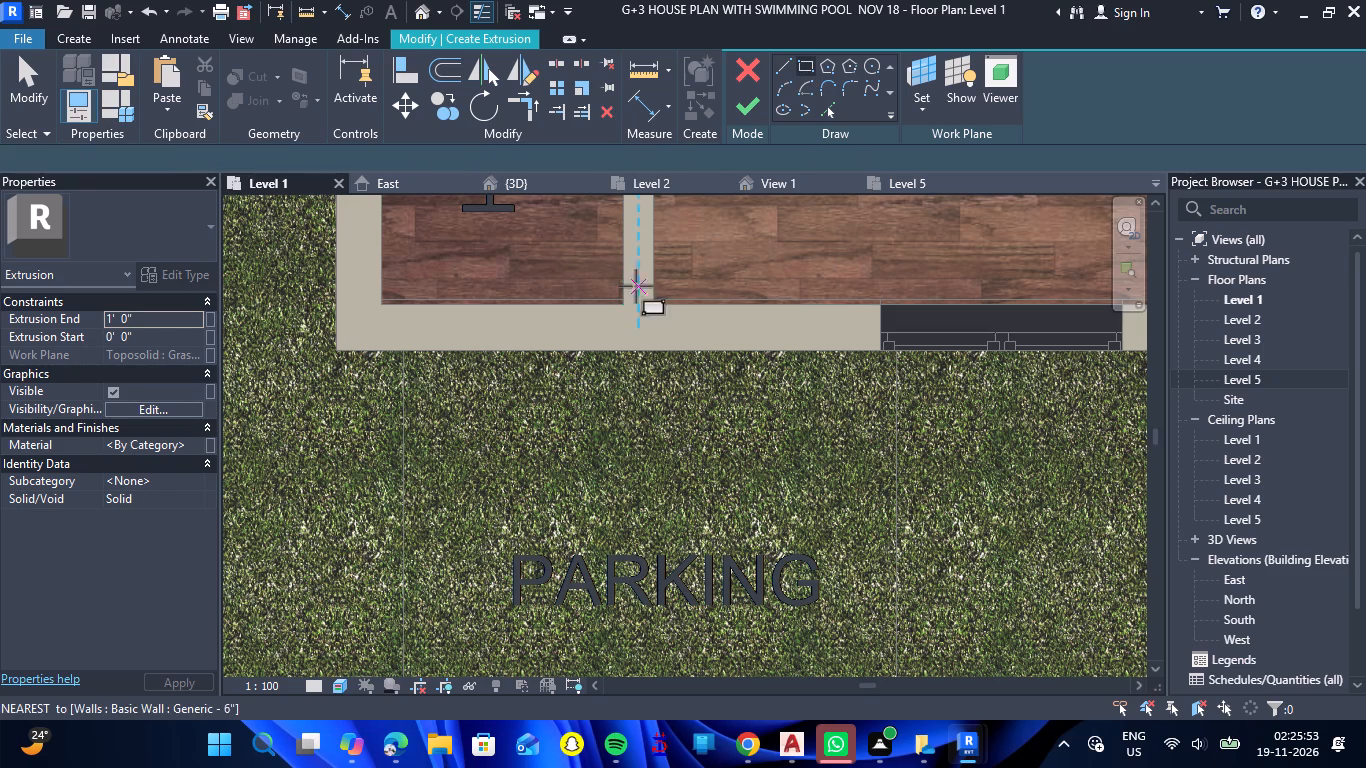
scroll(640, 285, "down", 9)
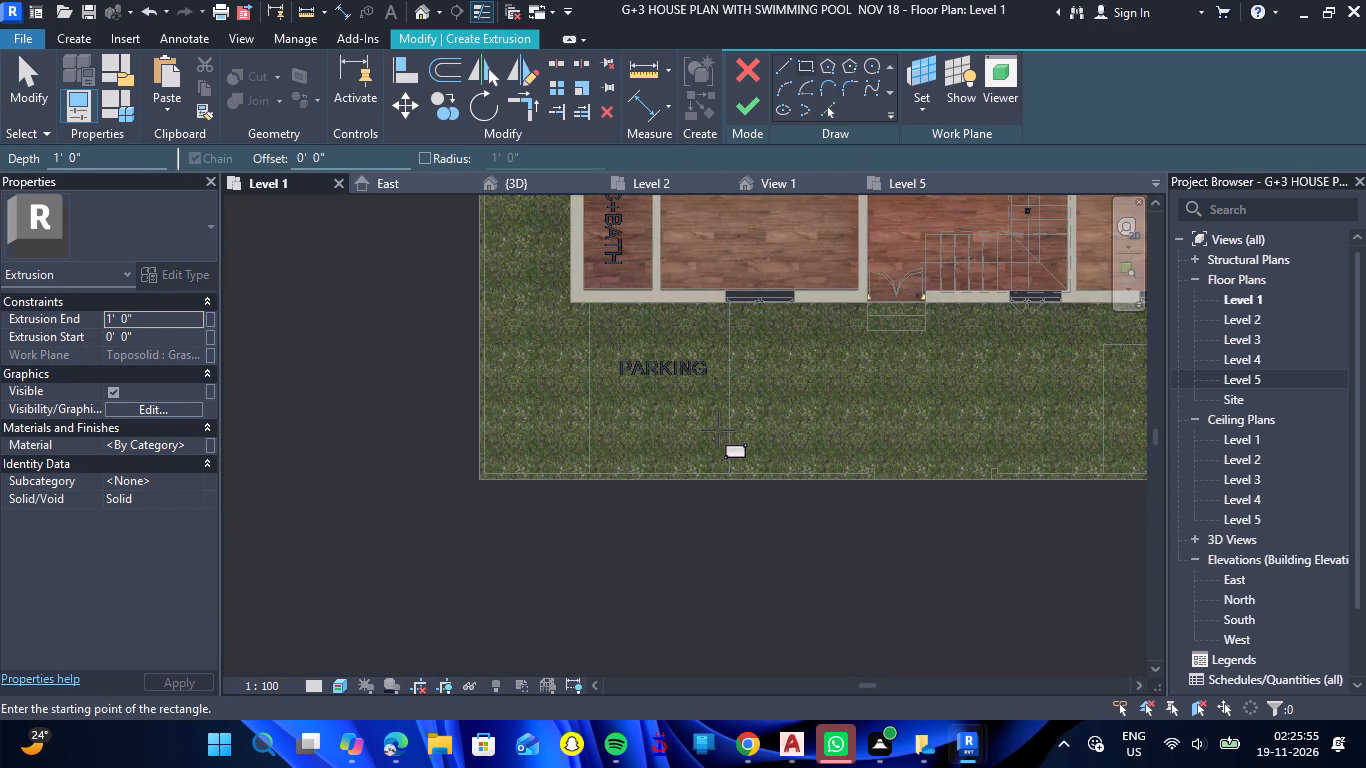
scroll(719, 434, "up", 4)
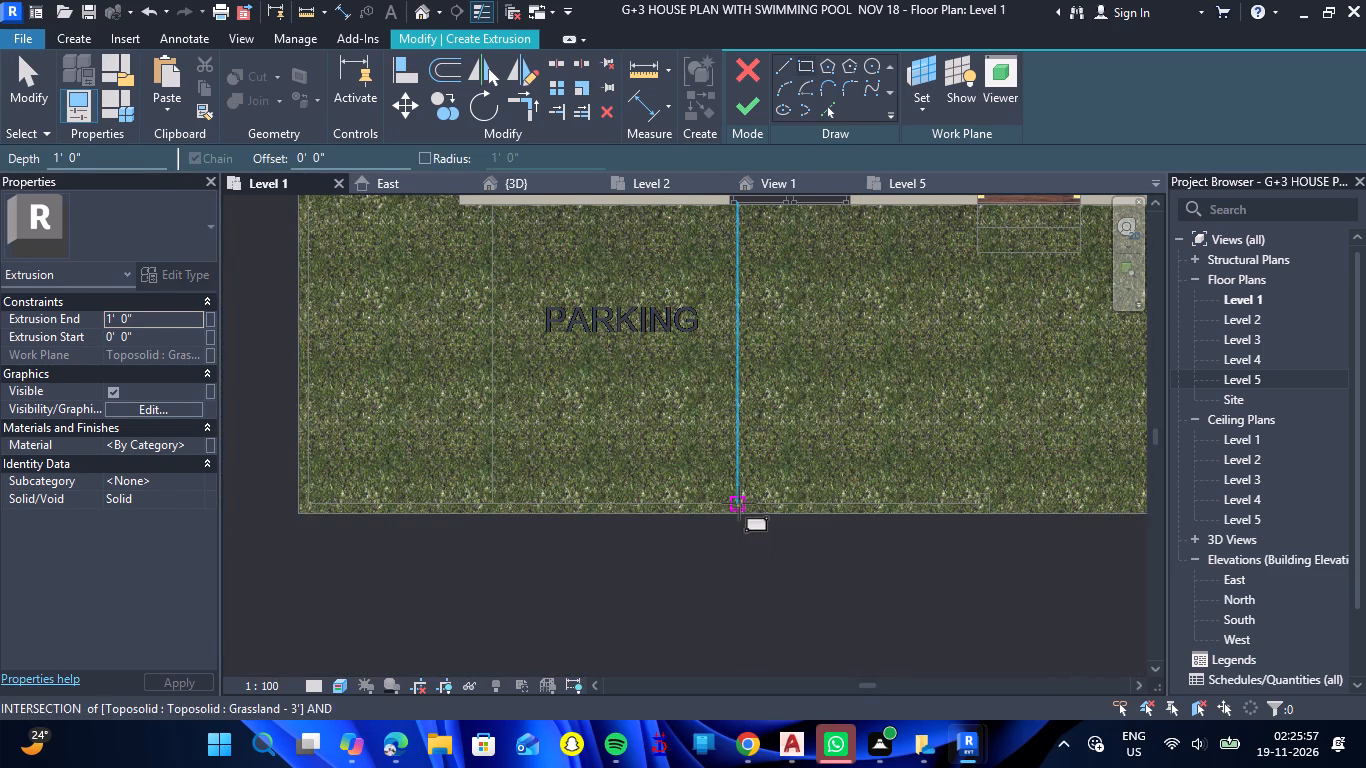
left_click(737, 503)
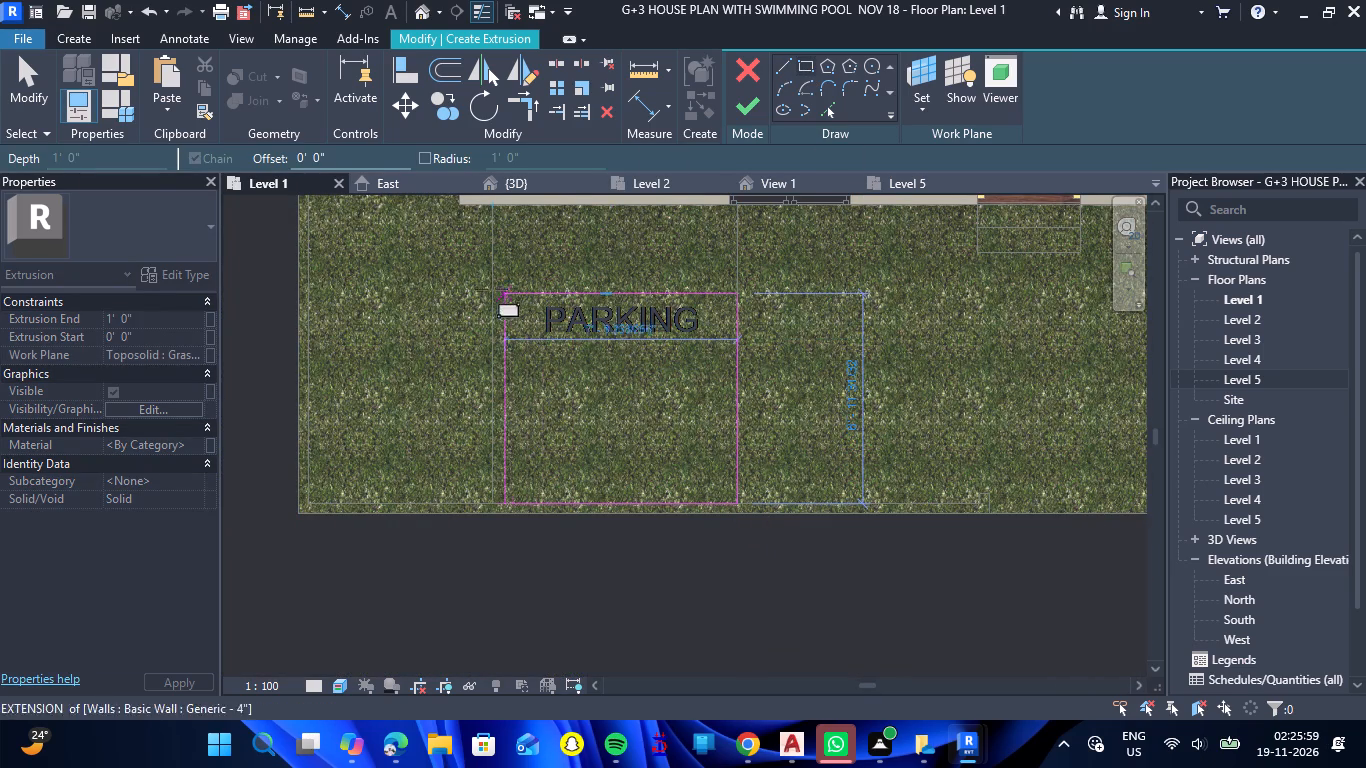
left_click(493, 202)
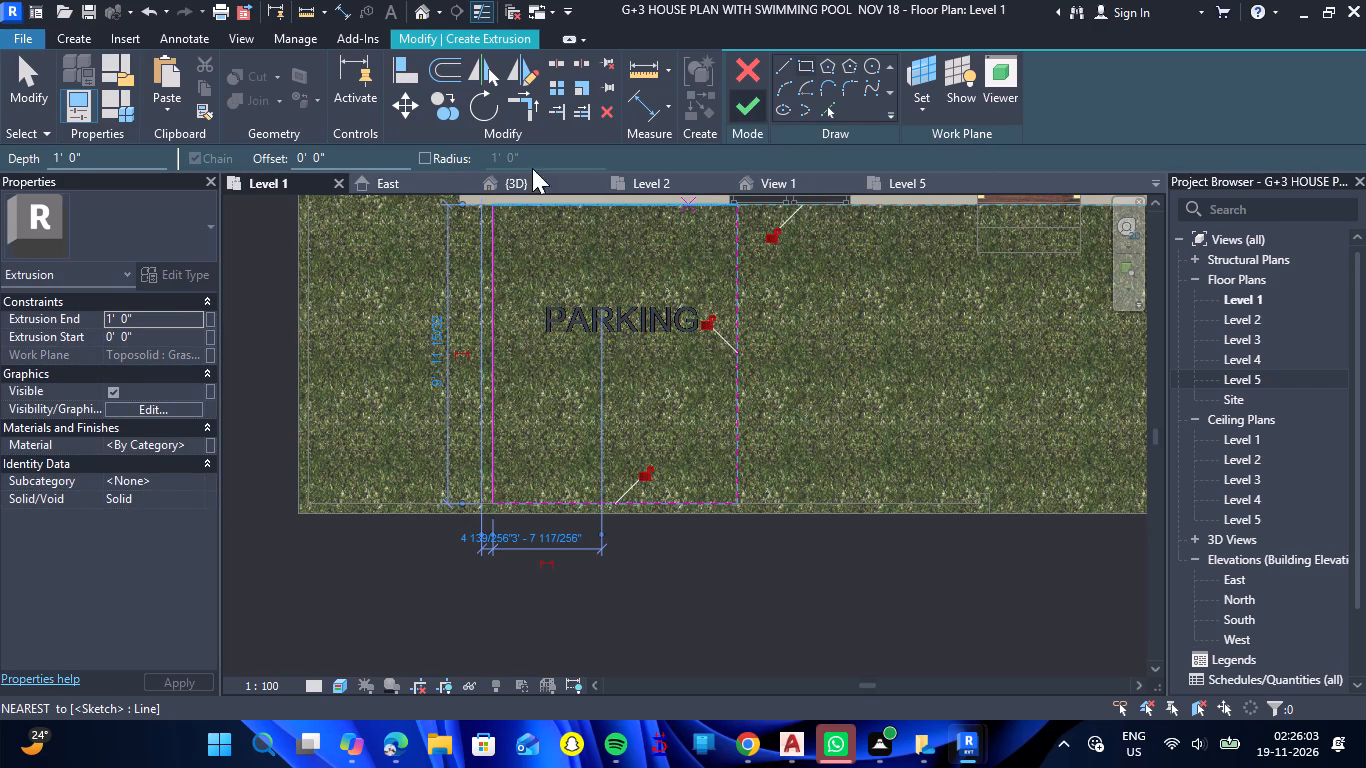
Set the parking extrusion's end to 4 inches and finish the extrusion sketch.
left_click(169, 315)
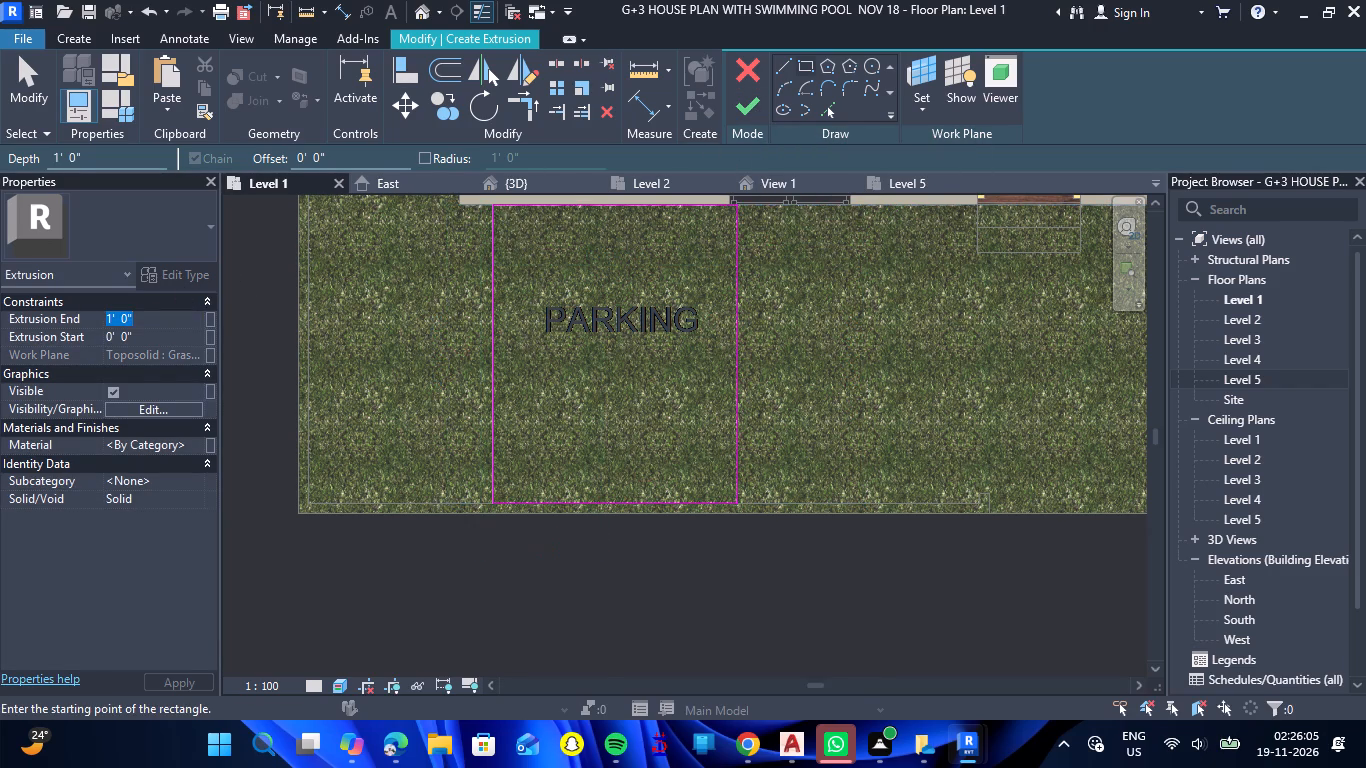
key("BackSpace")
key("4")
key("shift+quotedbl")
key("Return")
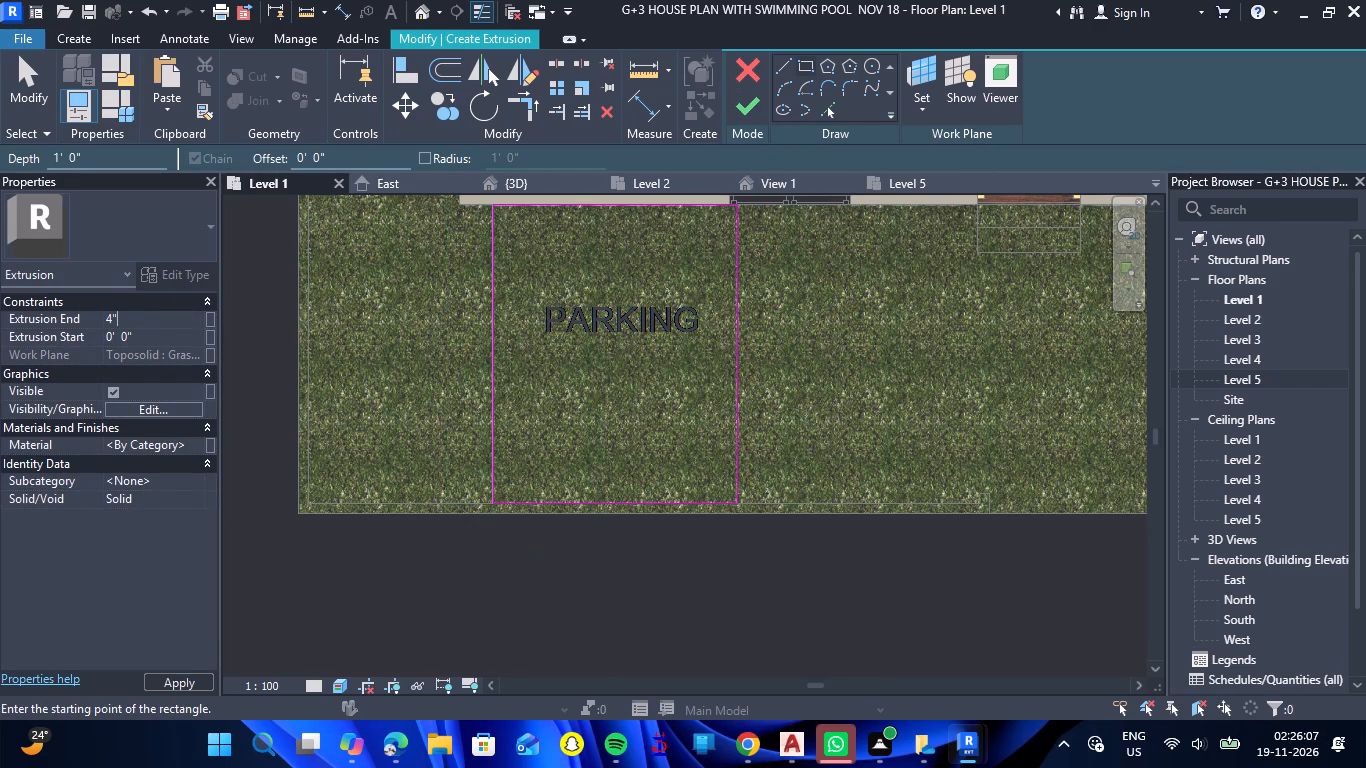
left_click(746, 117)
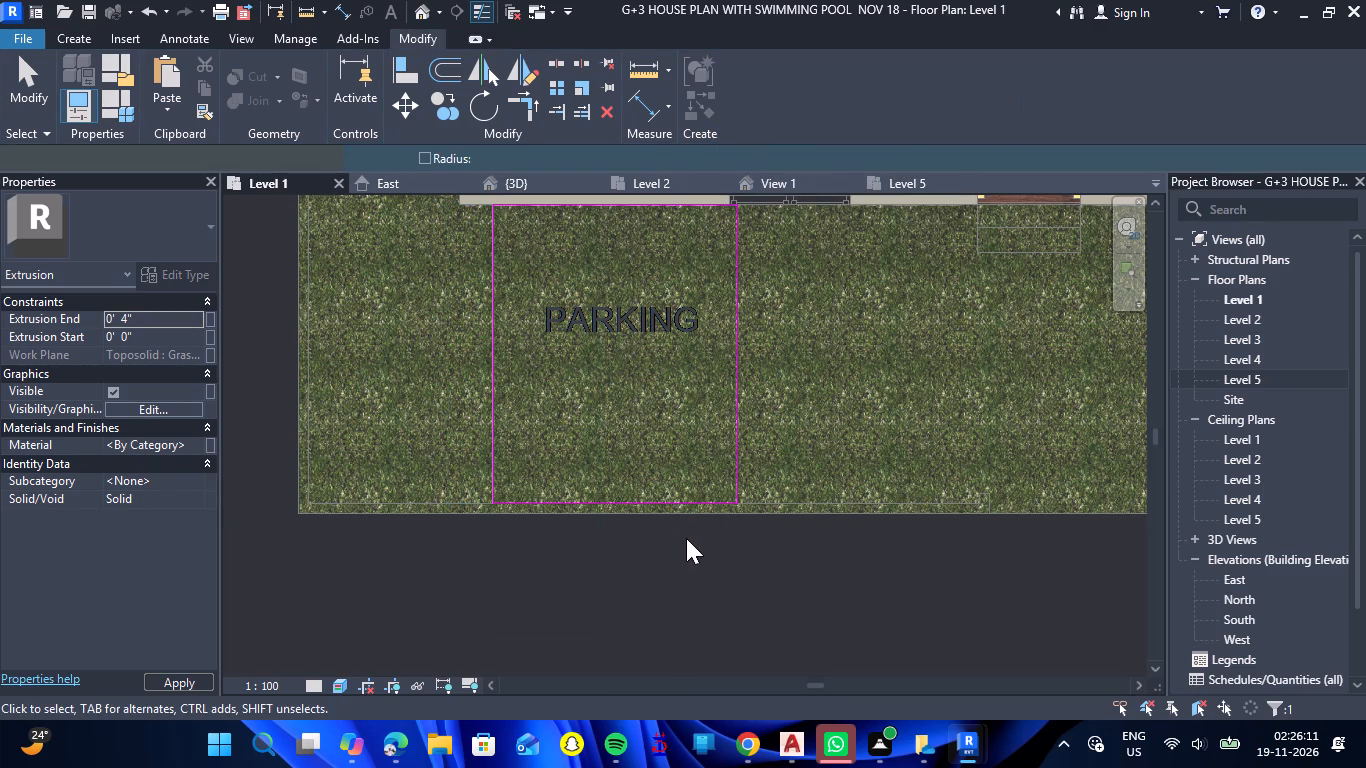
Examine the new parking slab in the 3D view, checking its fit against the house wall, grass surface and front site edge.
left_click(538, 189)
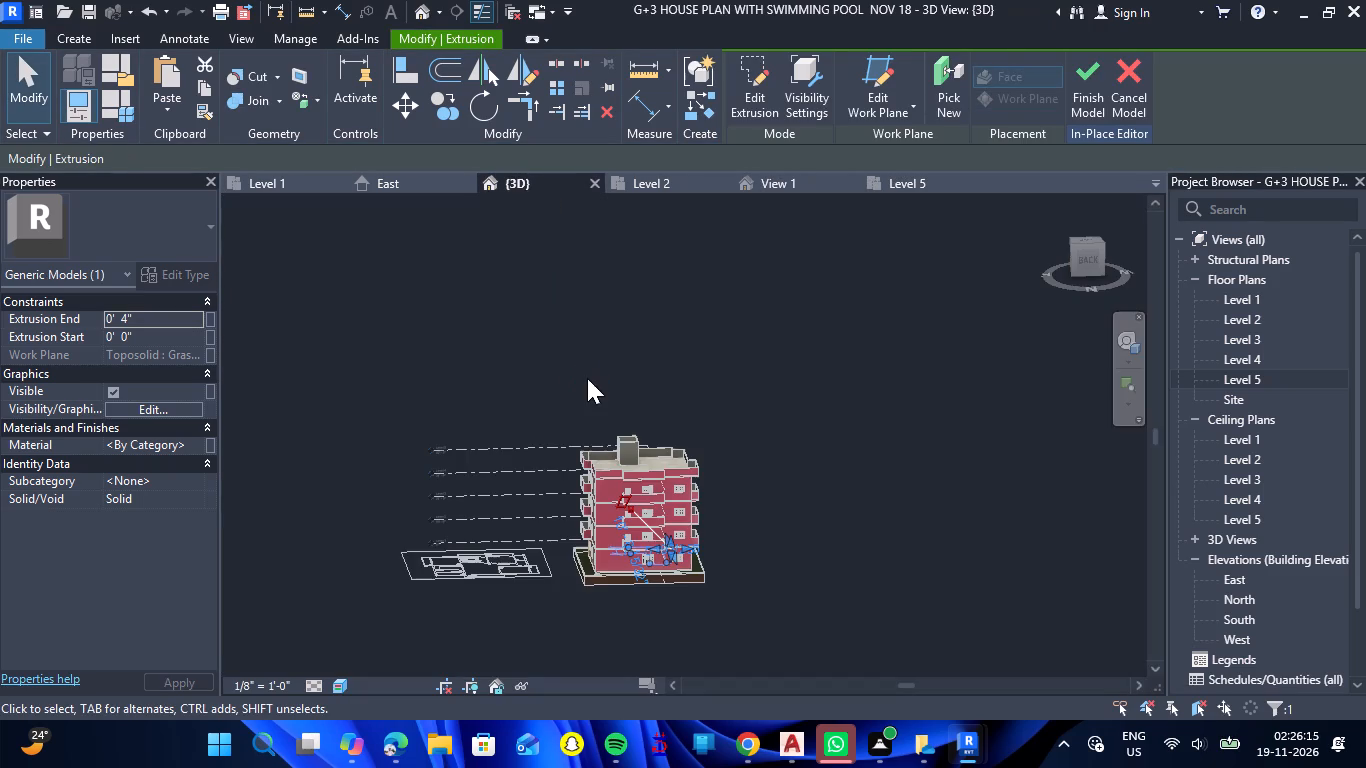
scroll(649, 607, "up", 9)
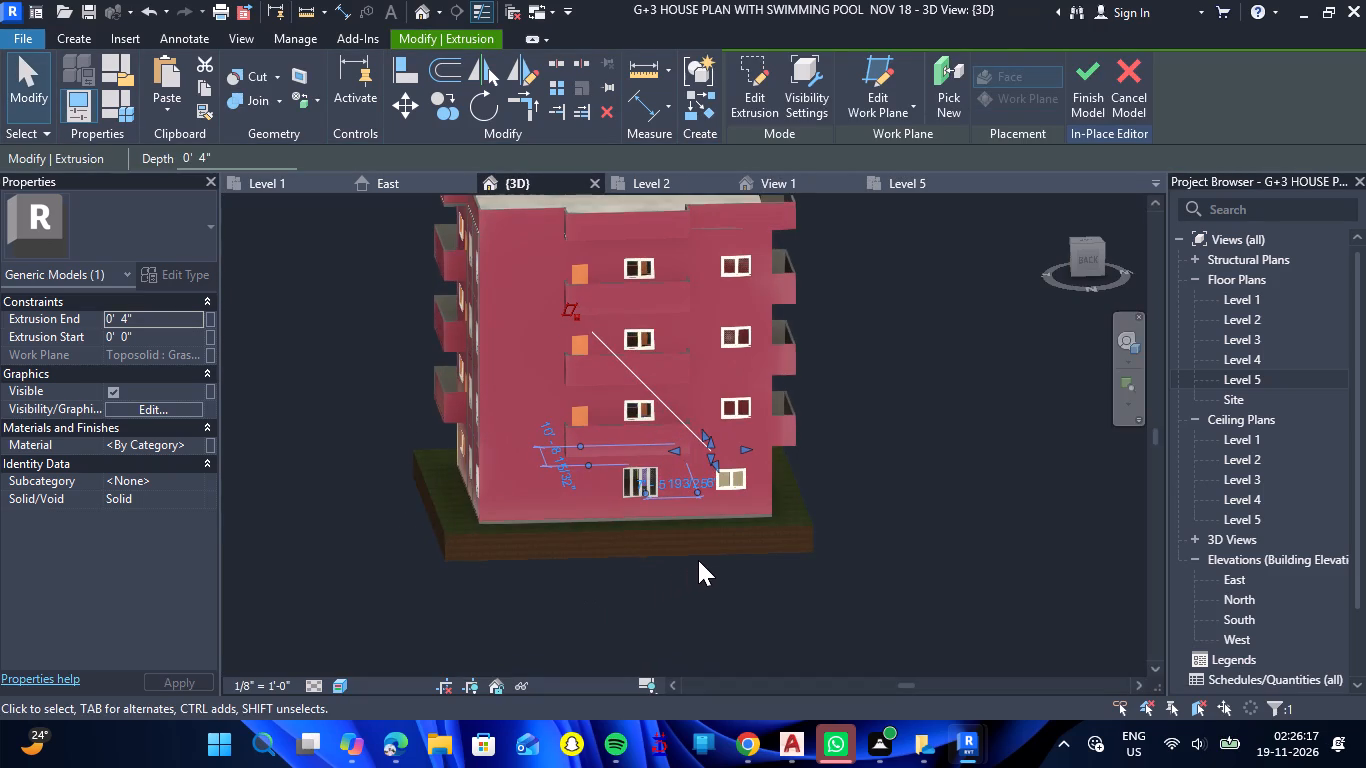
left_click_drag(950, 569, 856, 570, "shift")
right_click_drag(950, 569, 856, 570, "shift")
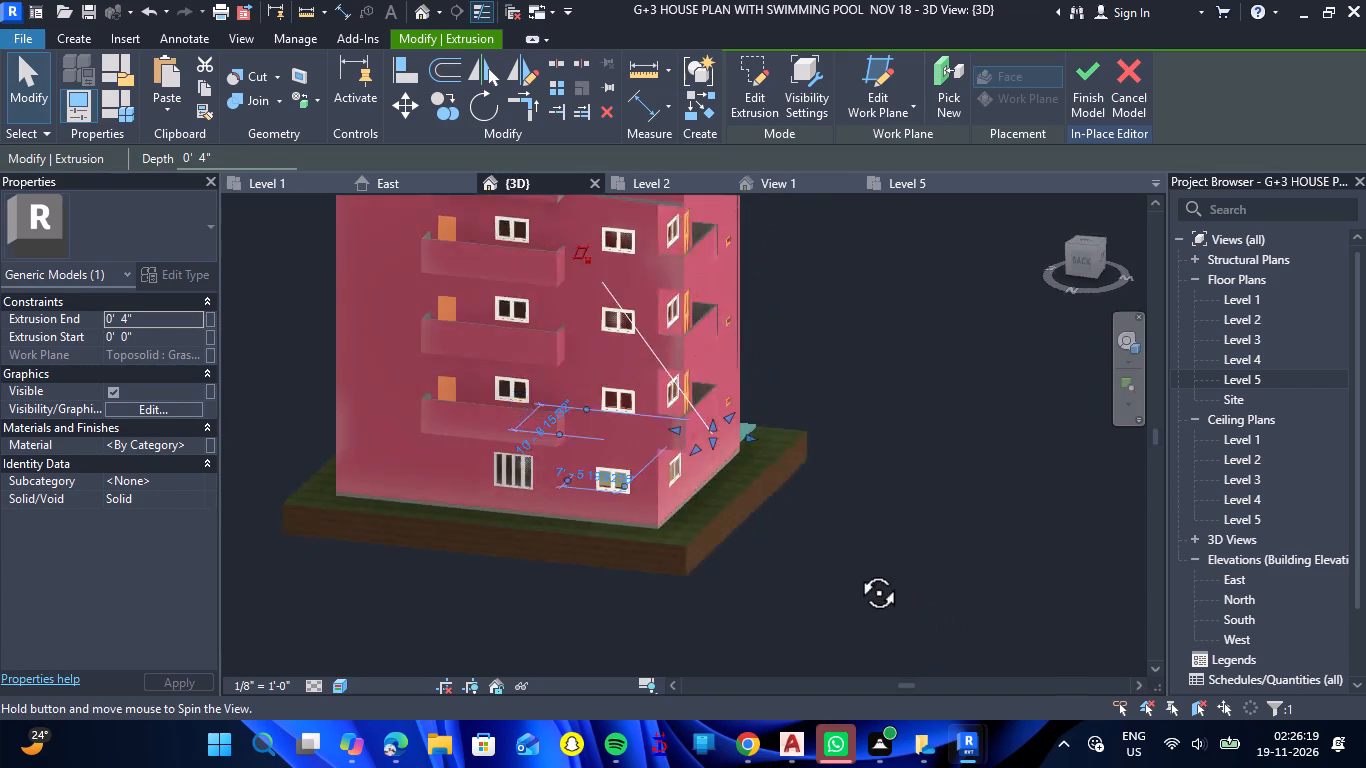
left_click_drag(856, 570, 461, 562, "shift")
right_click_drag(856, 570, 461, 562, "shift")
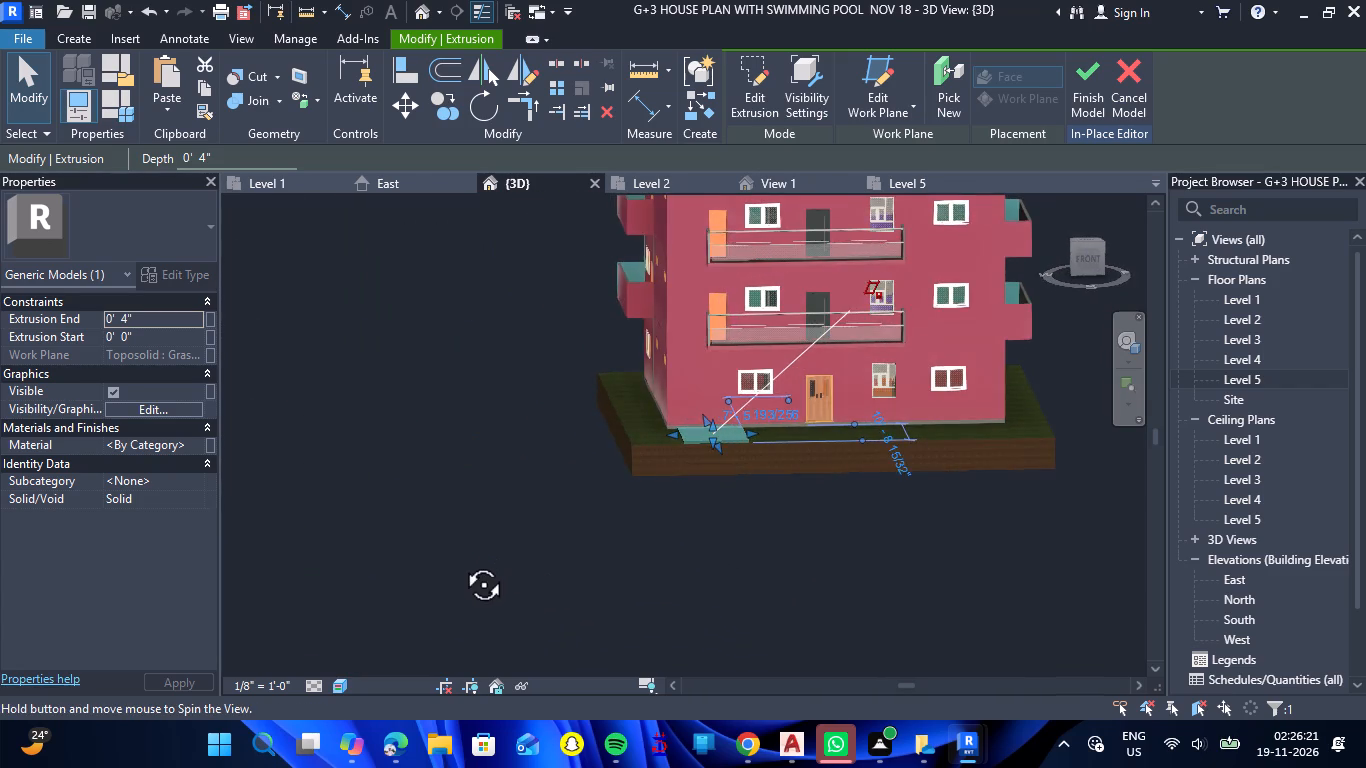
right_click_drag(461, 562, 452, 578, "shift")
left_click_drag(461, 562, 452, 578, "shift")
scroll(712, 414, "up", 6)
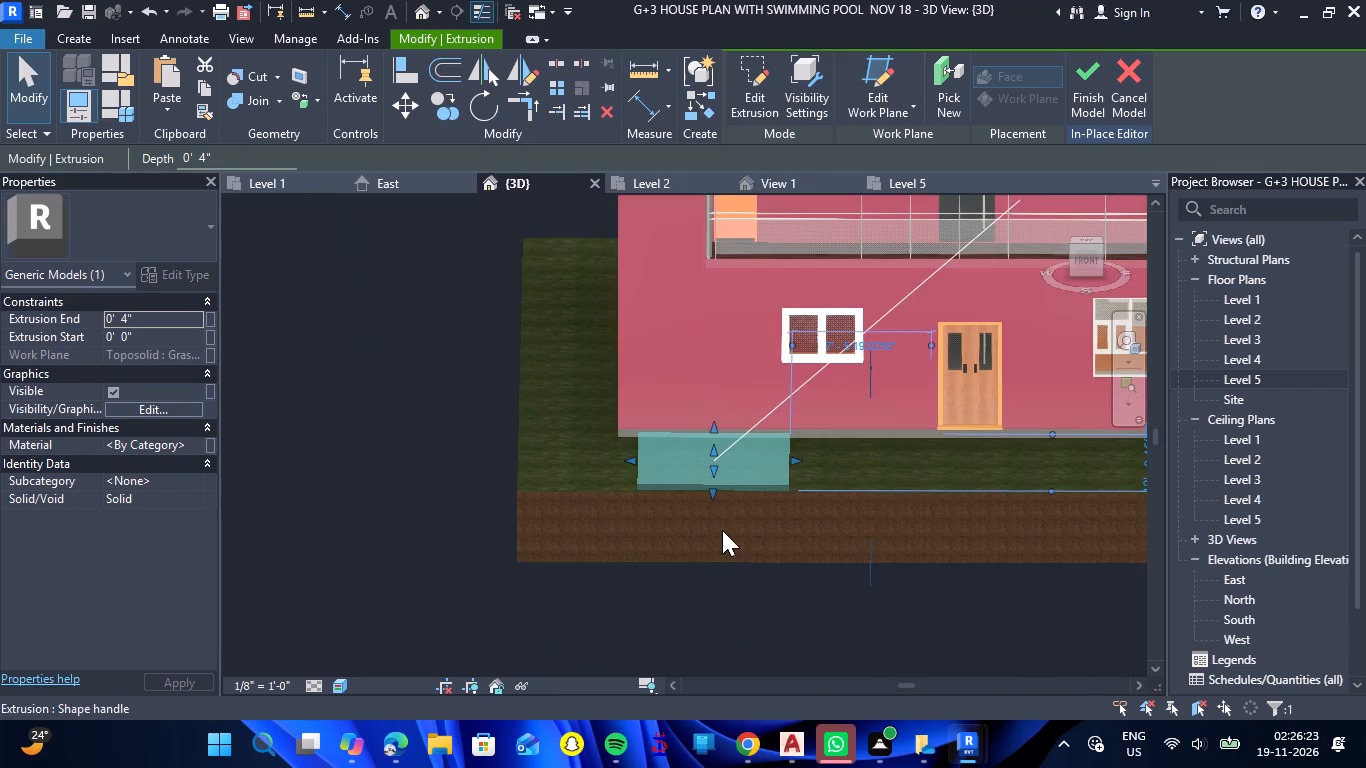
scroll(722, 546, "up", 6)
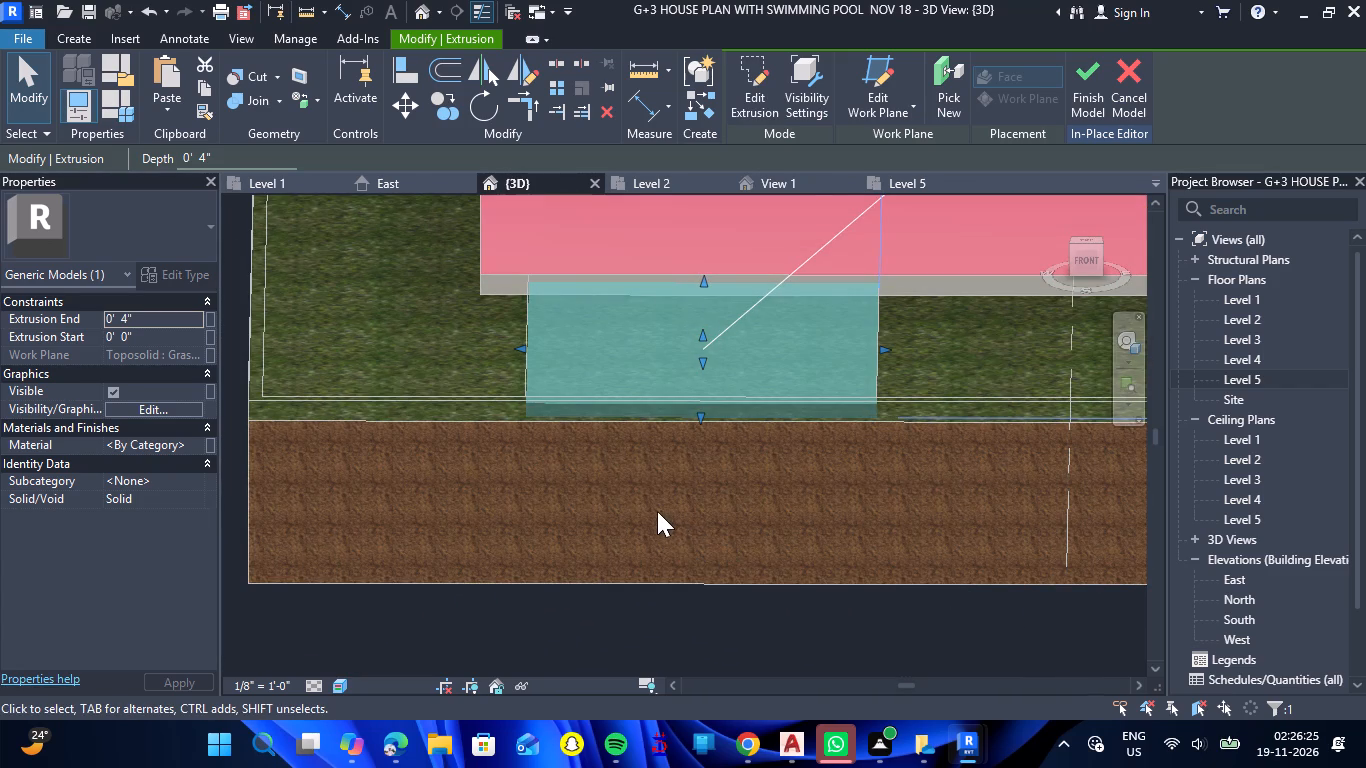
scroll(645, 511, "down", 3)
left_click(328, 483)
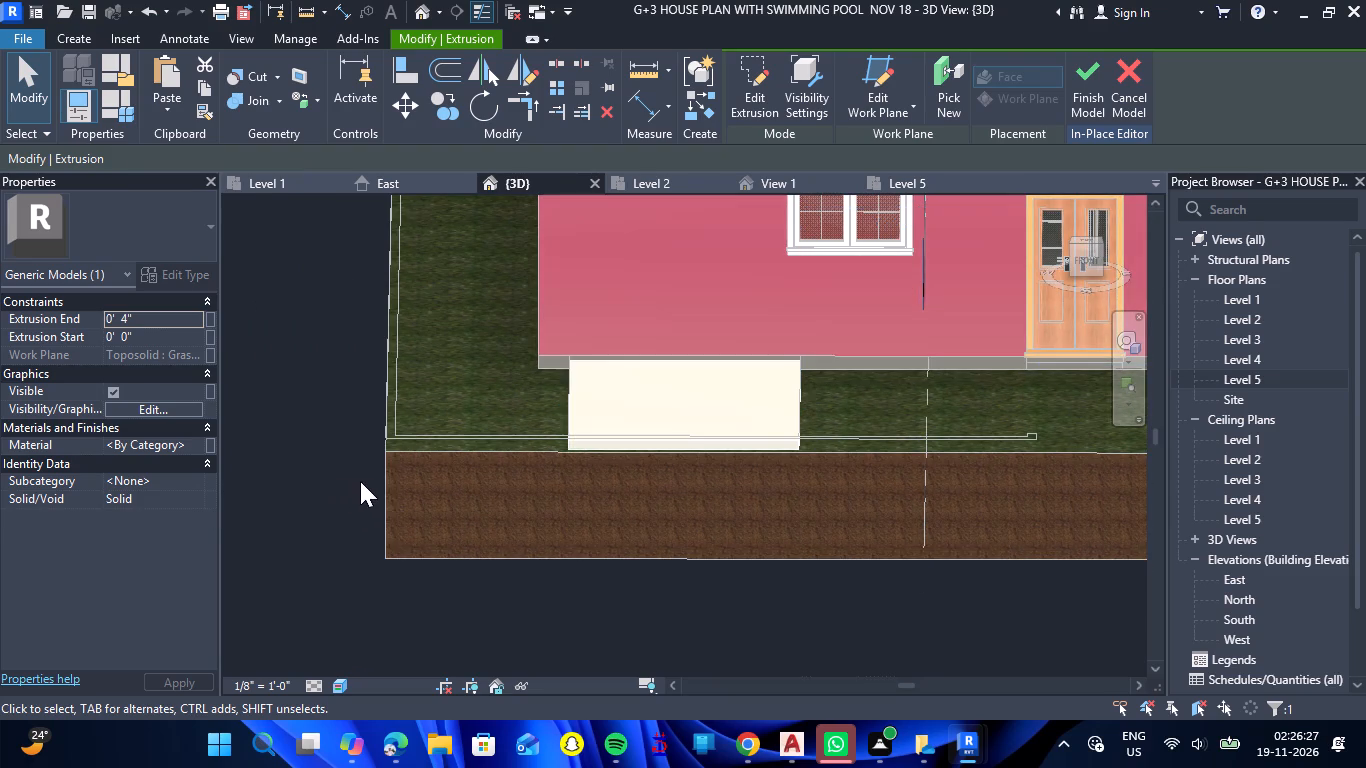
scroll(627, 370, "up", 2)
left_click_drag(440, 427, 473, 449)
right_click_drag(440, 427, 473, 449, "shift")
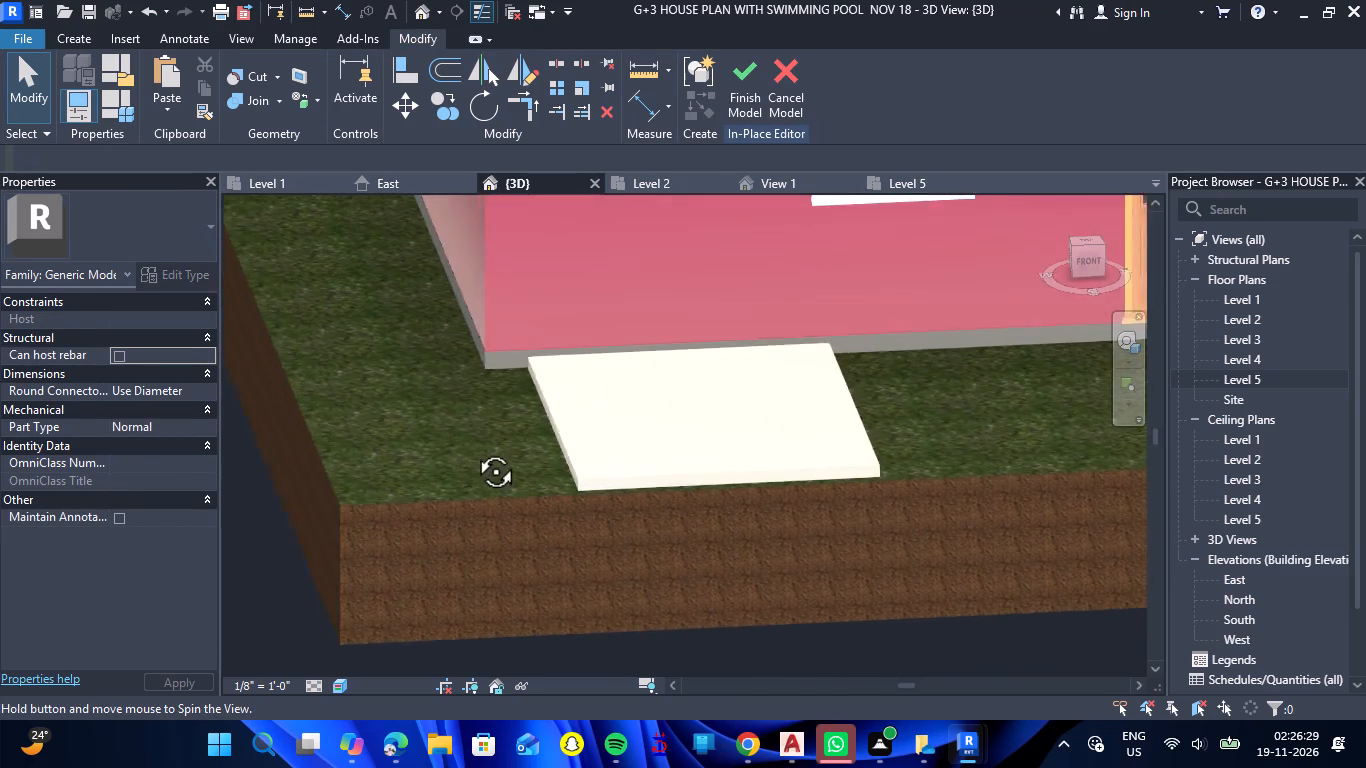
left_click_drag(473, 449, 474, 486)
right_click_drag(473, 449, 474, 486, "shift")
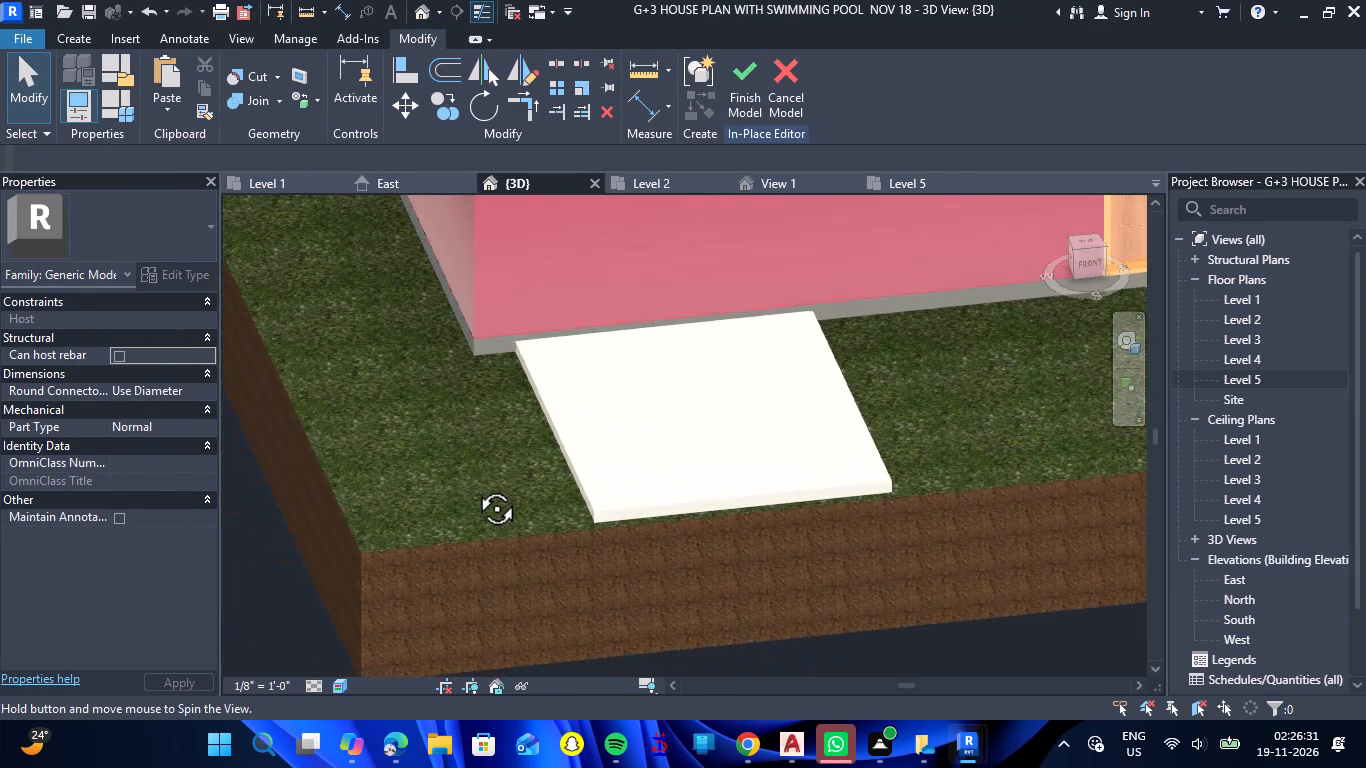
right_click_drag(474, 486, 464, 488, "shift")
left_click_drag(474, 486, 464, 488)
scroll(487, 459, "down", 4)
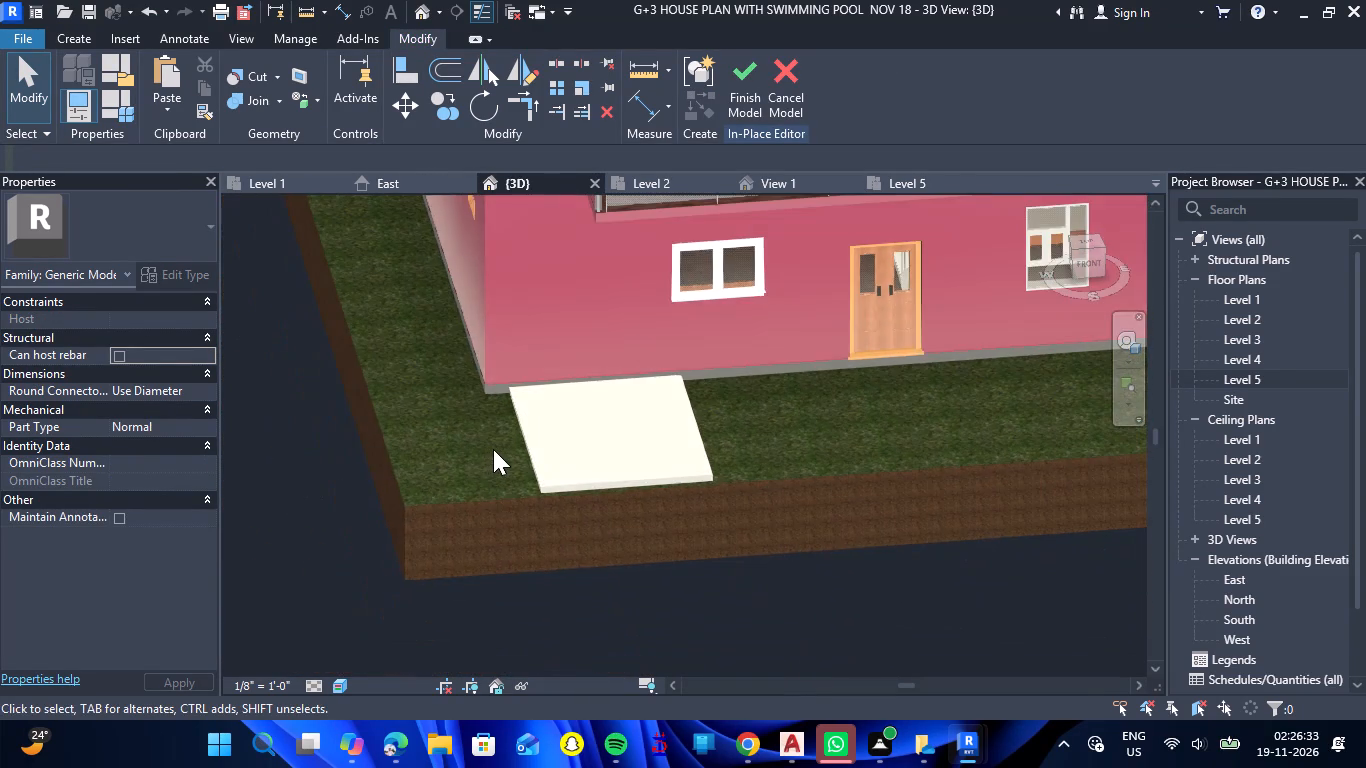
scroll(482, 437, "down", 3)
scroll(630, 461, "up", 6)
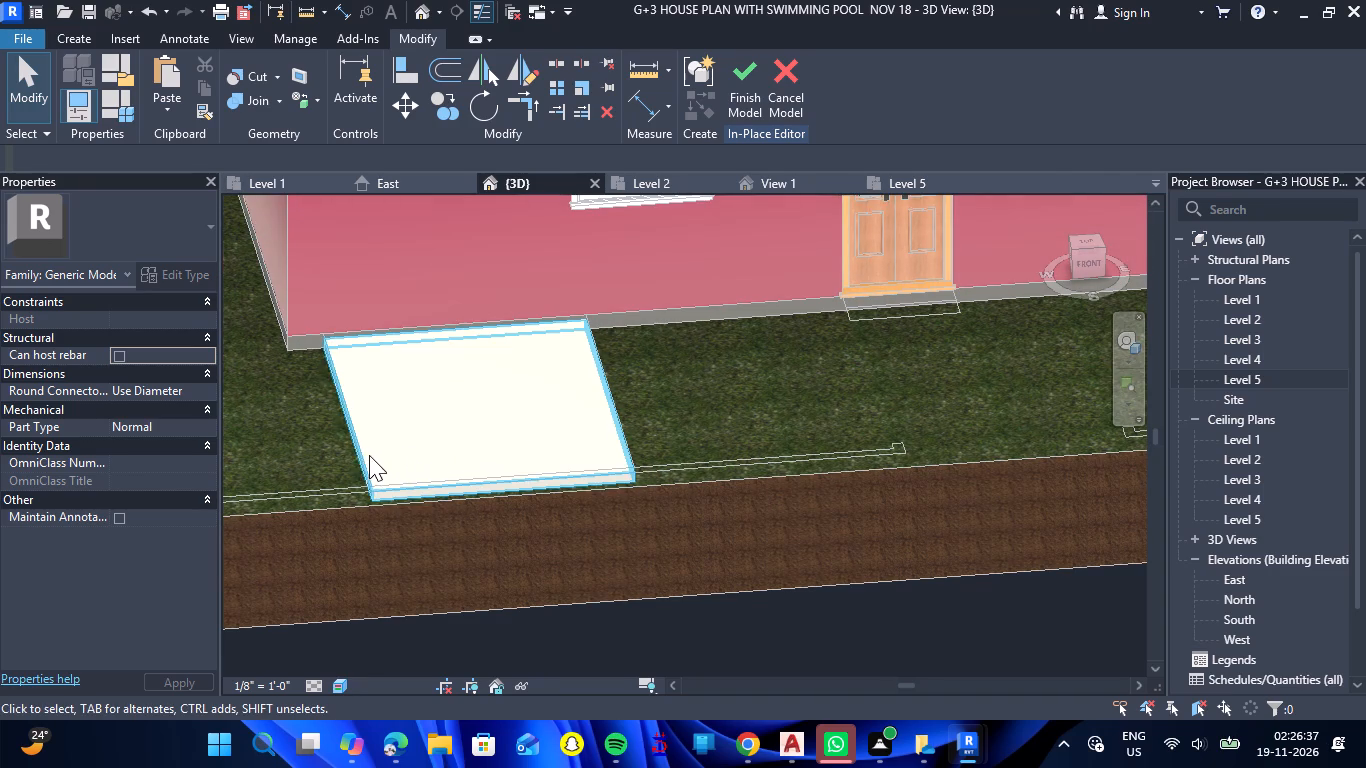
Create a new material named PARKING for the parking slab's extrusion.
left_click(364, 455)
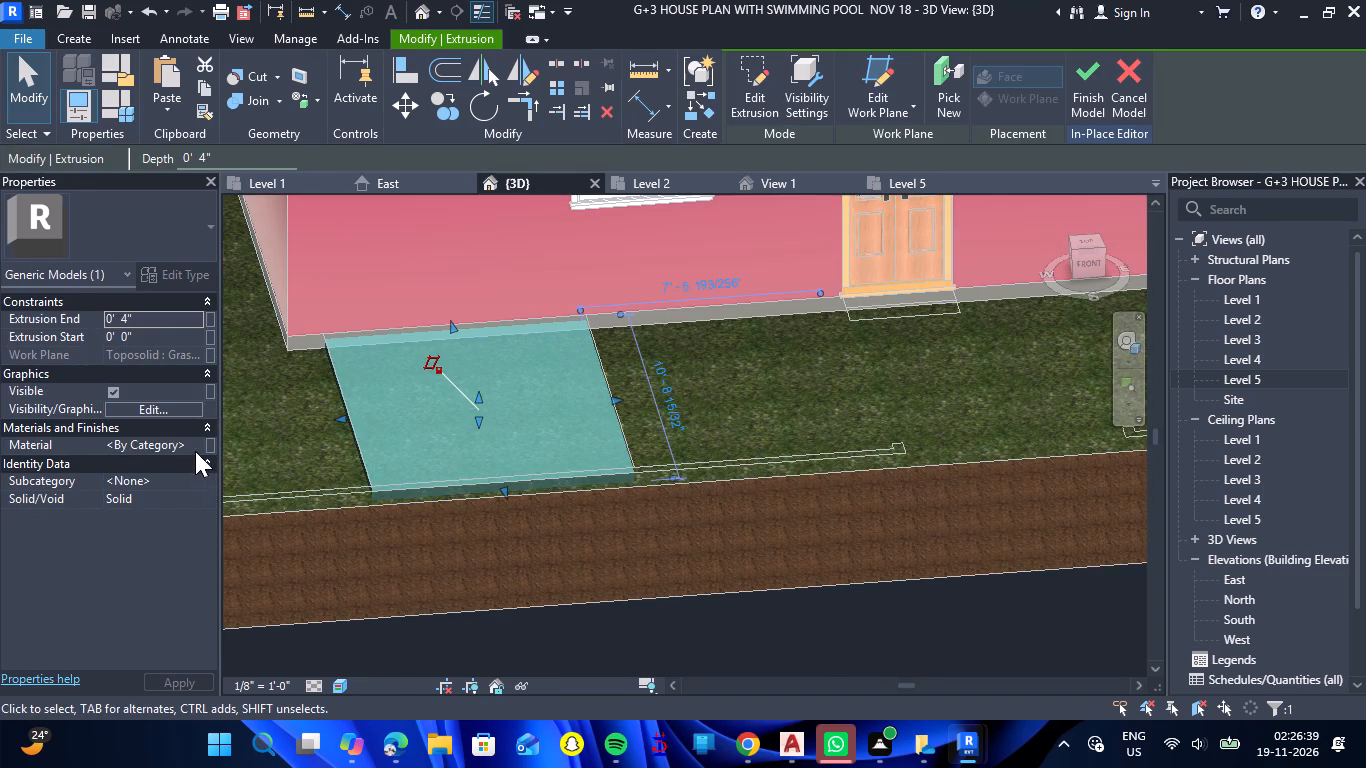
left_click(195, 450)
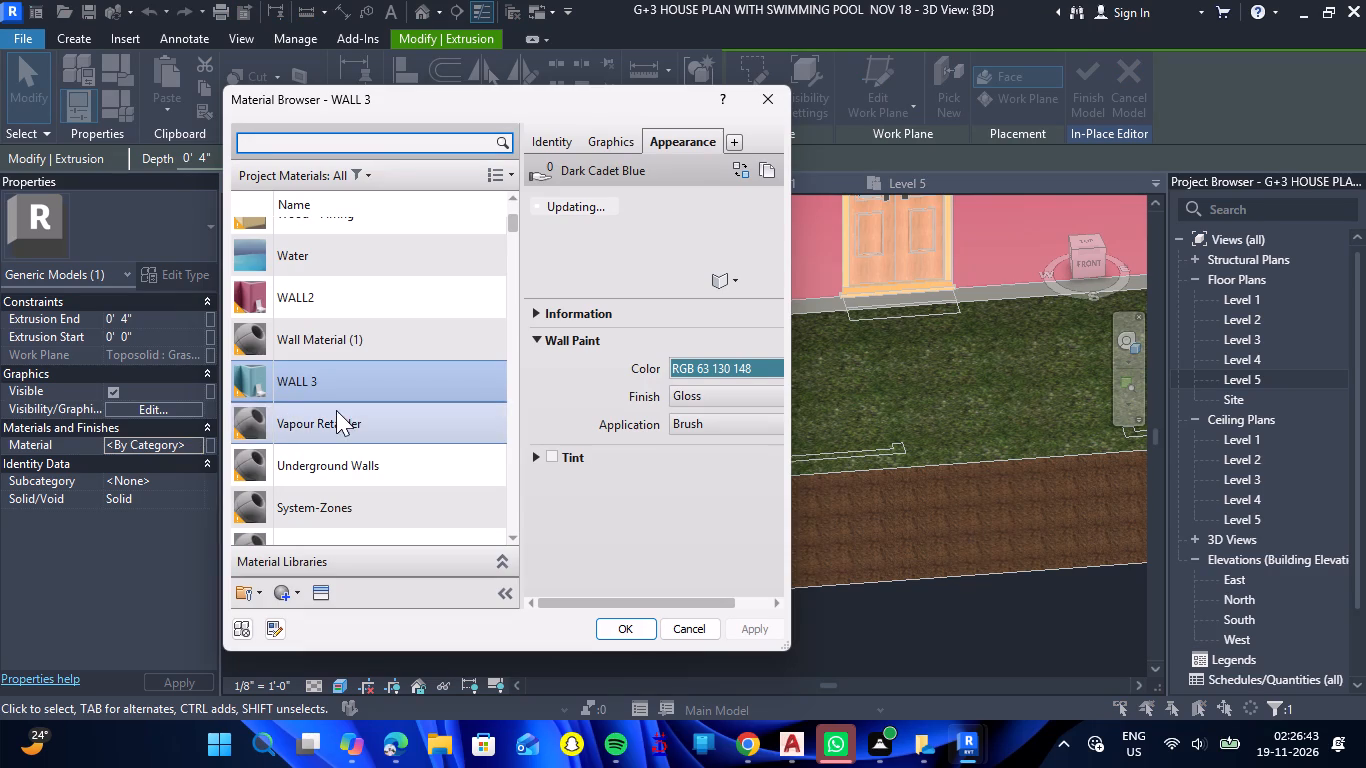
scroll(336, 410, "down", 10)
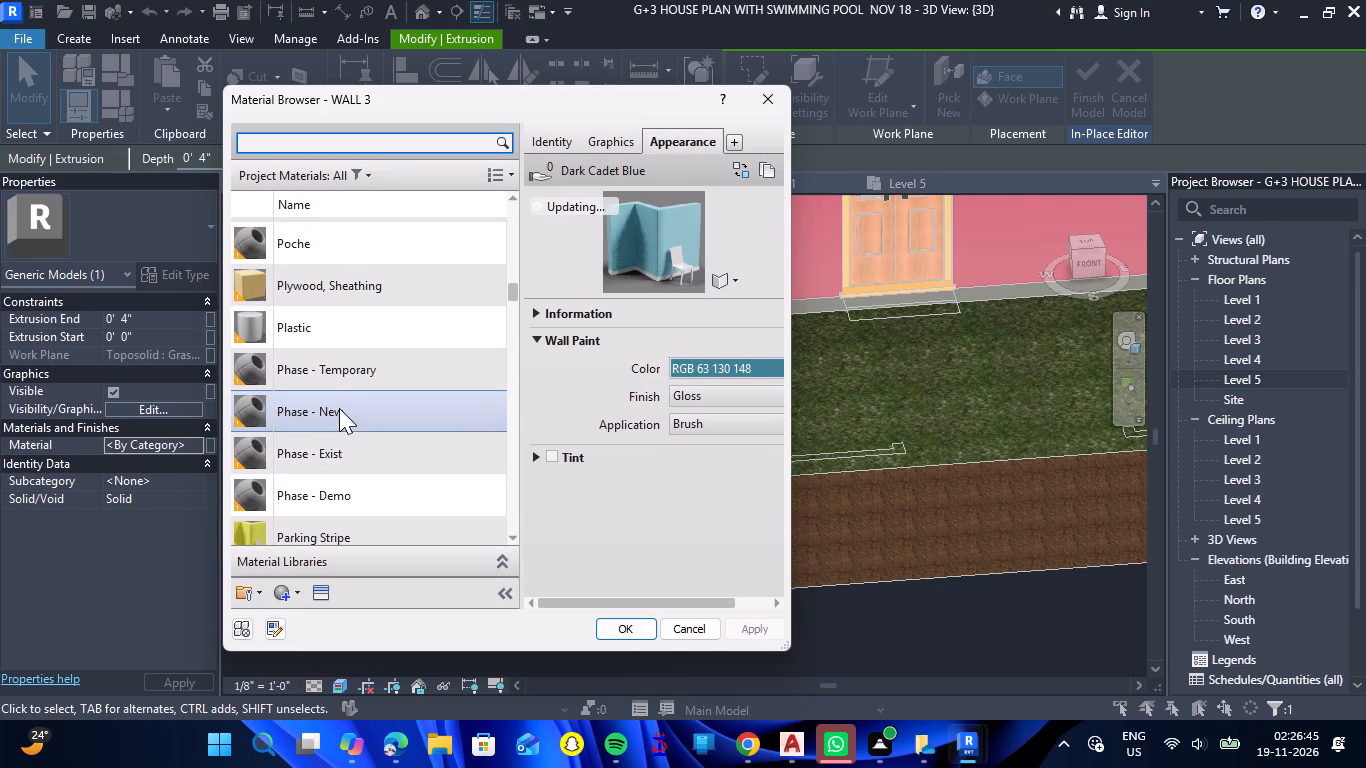
left_click(300, 594)
double_click(319, 608)
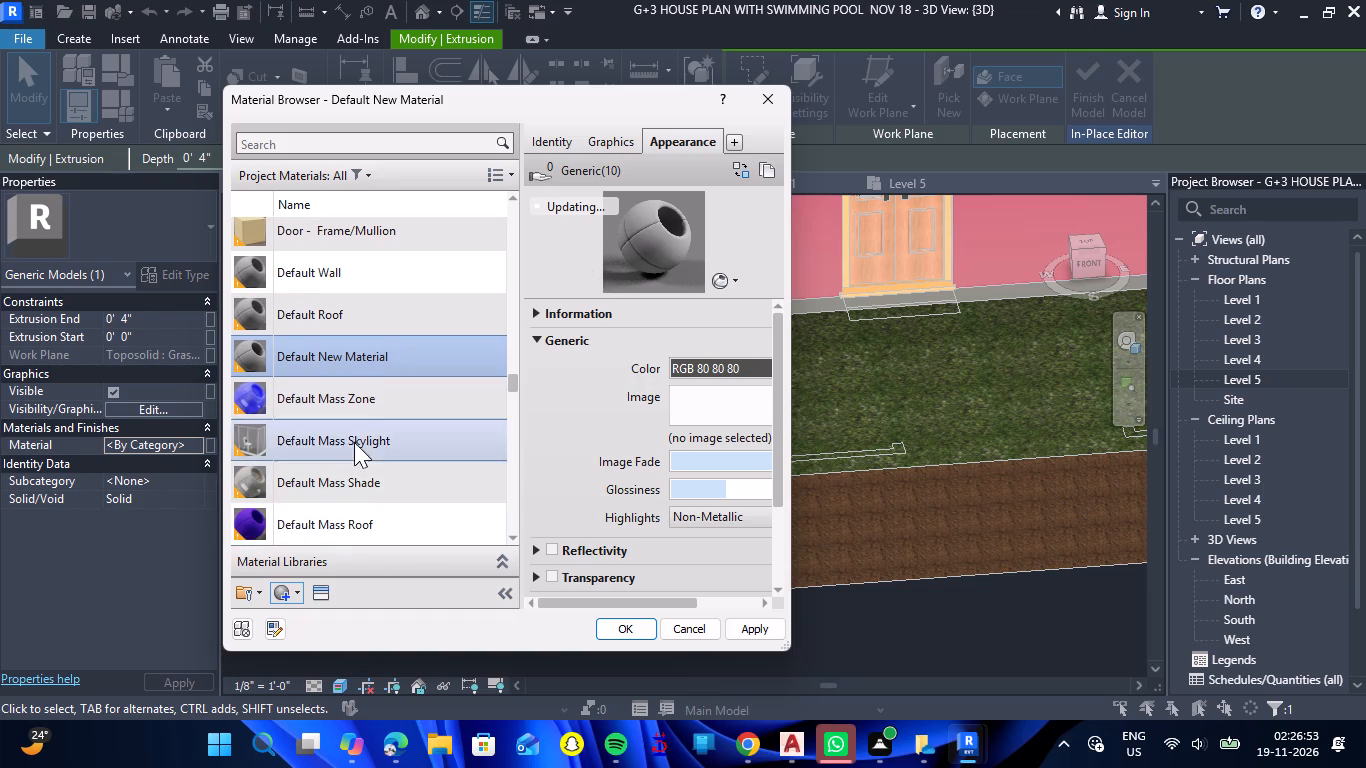
right_click(378, 360)
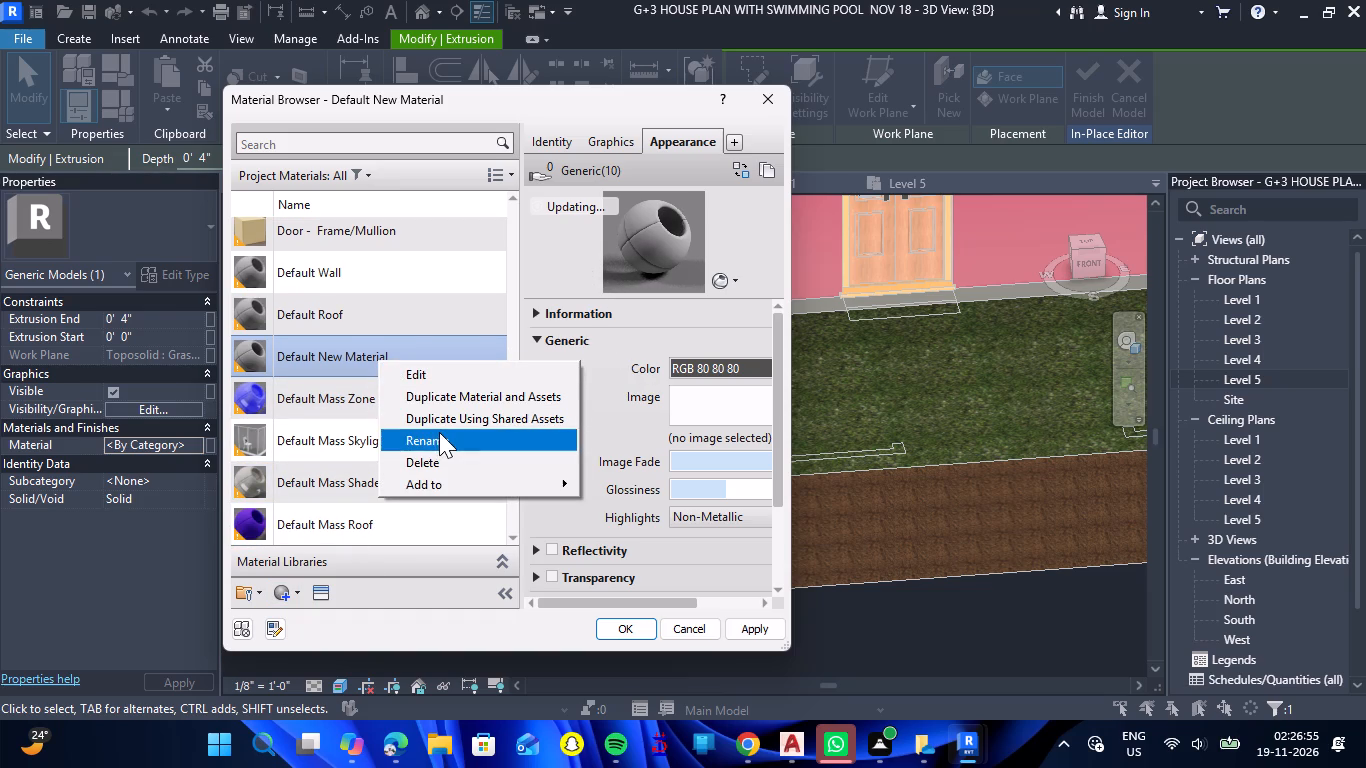
left_click(439, 432)
key("BackSpace")
type("PARJ")
key("BackSpace")
type("KINF")
key("BackSpace")
key("d")
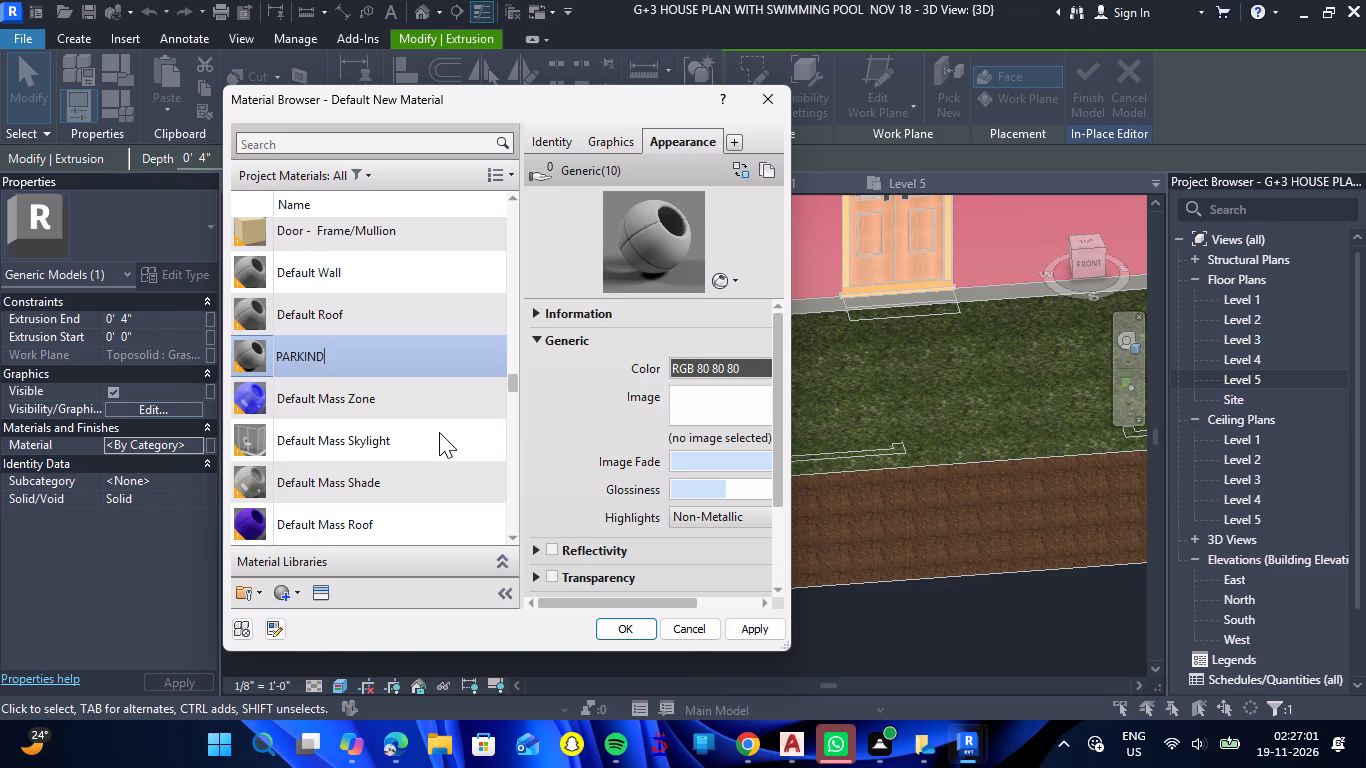
key("BackSpace")
key("g")
key("space")
Browse the Autodesk Physical Assets' Concrete and Flooring categories for an appearance suited to the PARKING material.
left_click(323, 586)
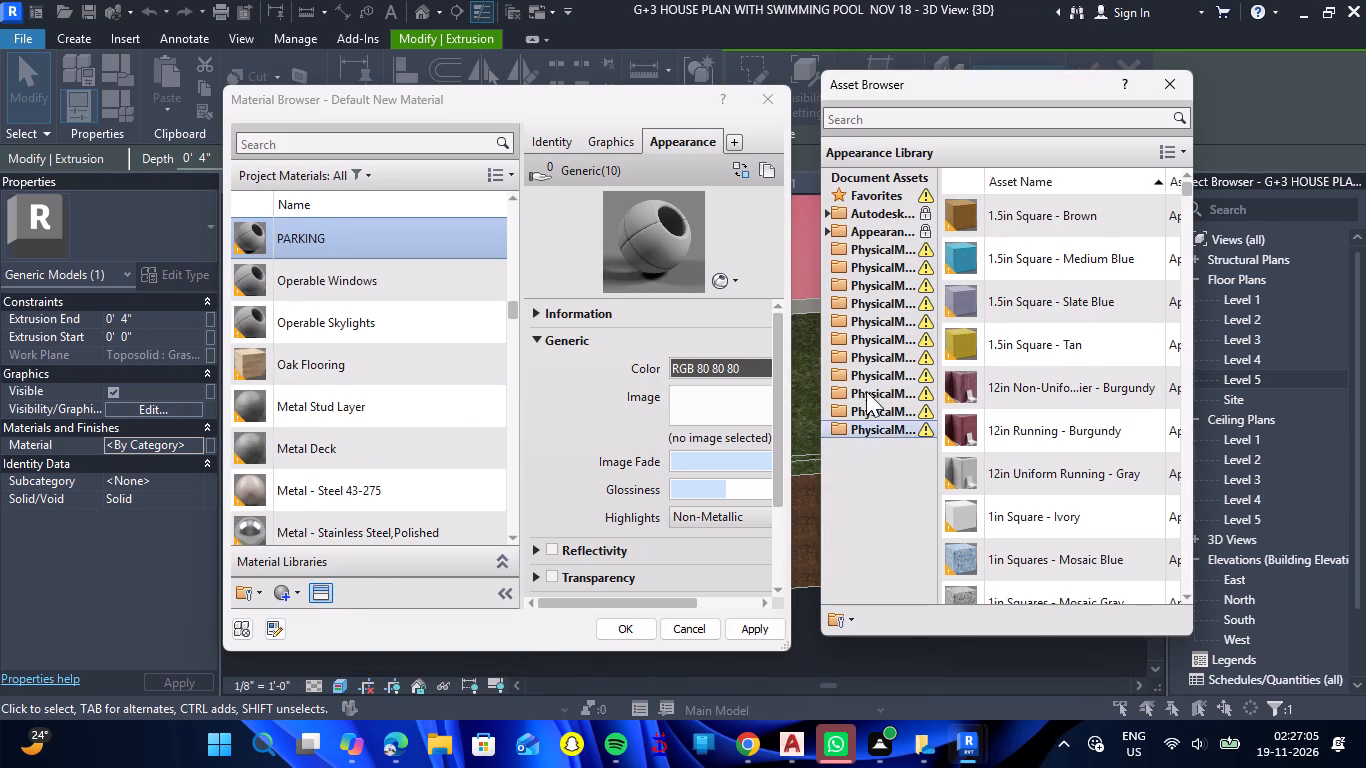
double_click(851, 214)
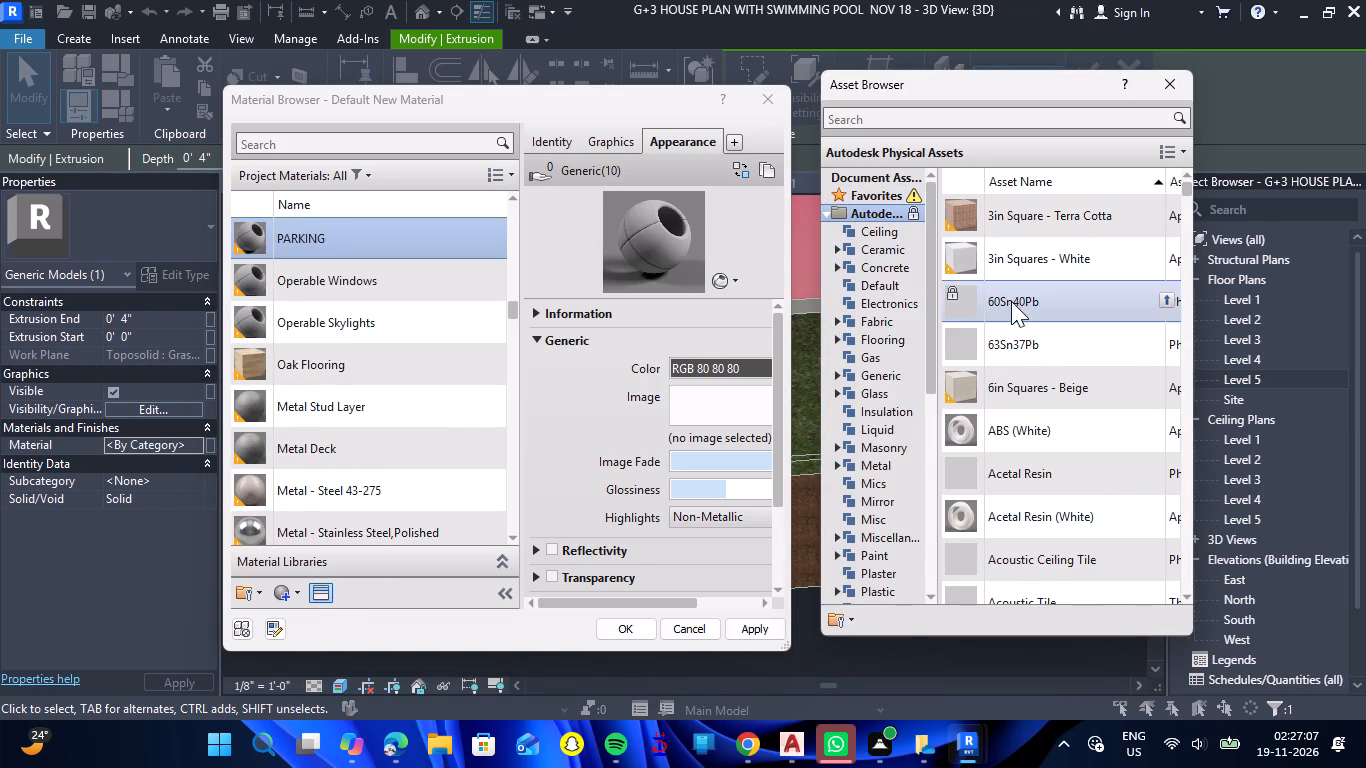
double_click(901, 271)
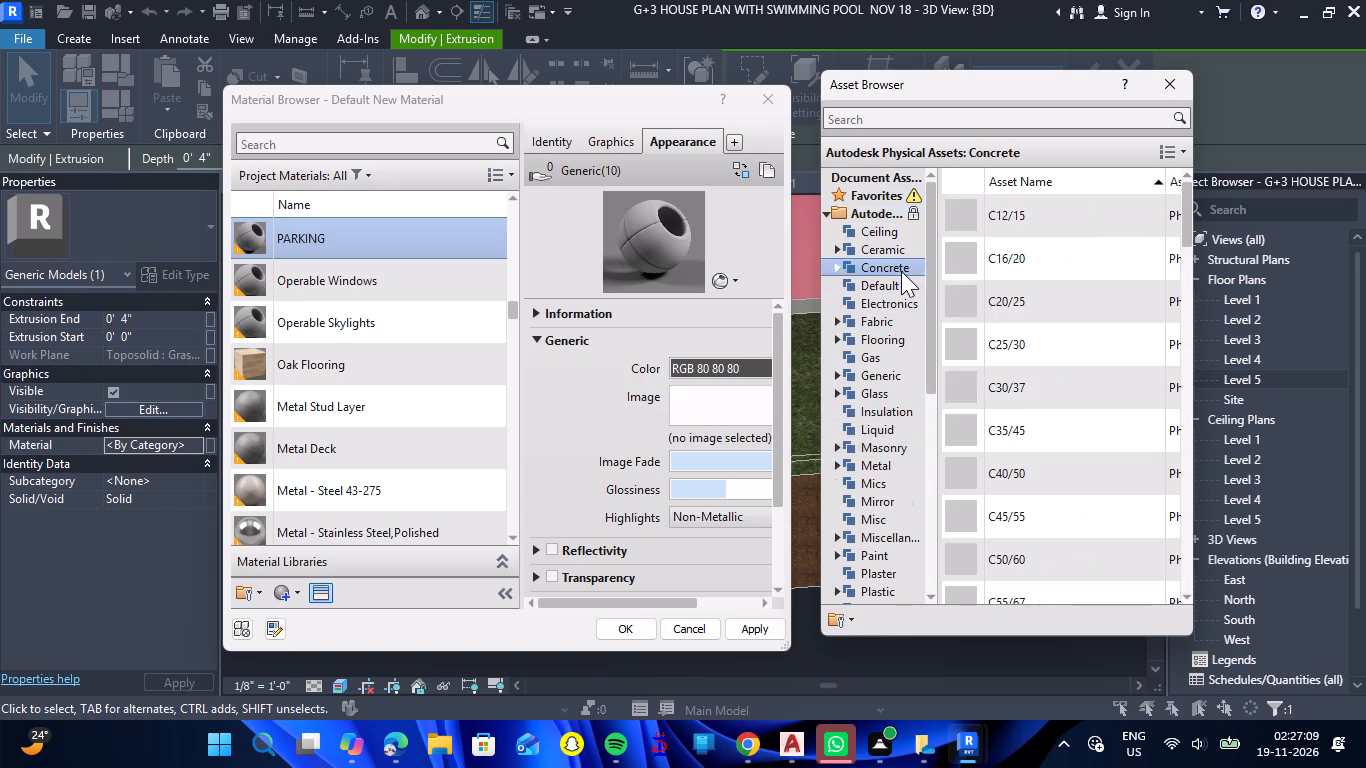
left_click(897, 288)
left_click(894, 300)
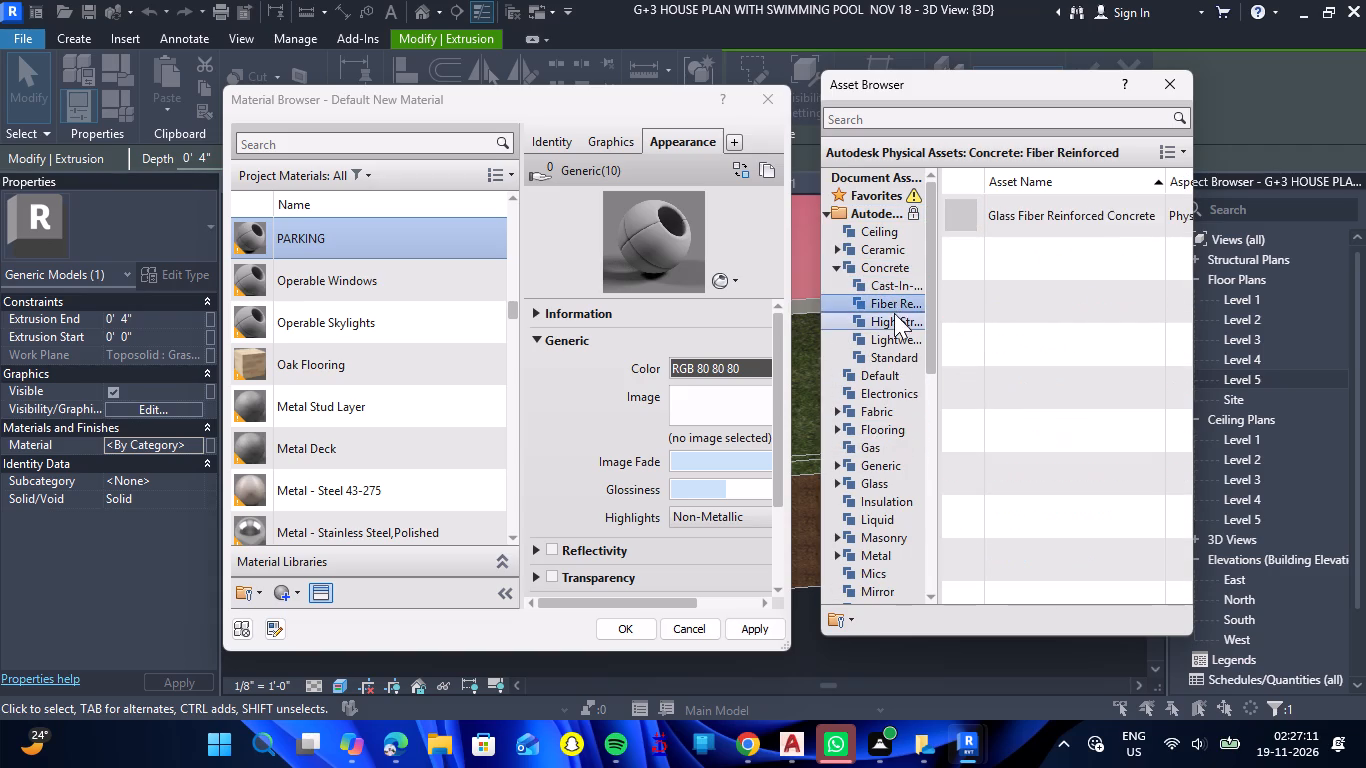
left_click(894, 315)
left_click(893, 332)
scroll(883, 323, "down", 1)
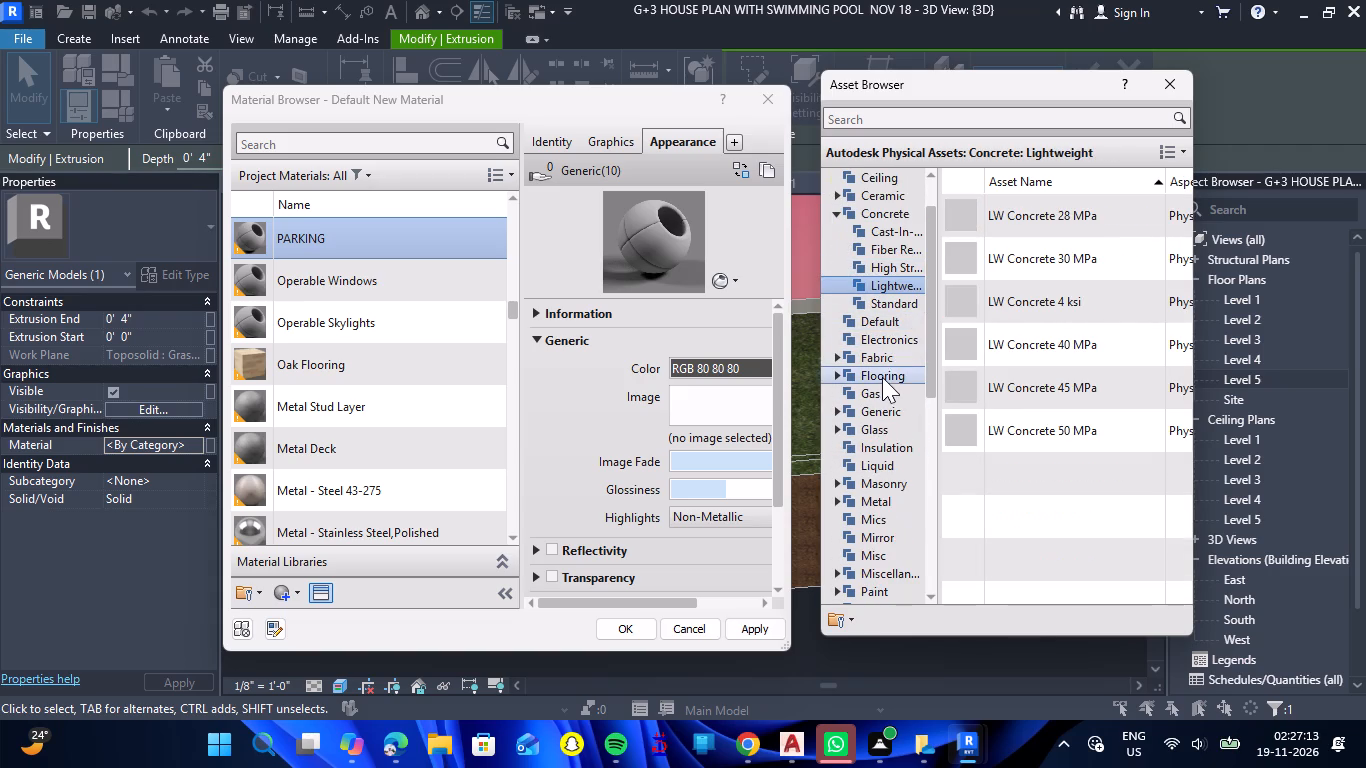
double_click(887, 373)
left_click(891, 397)
left_click(894, 419)
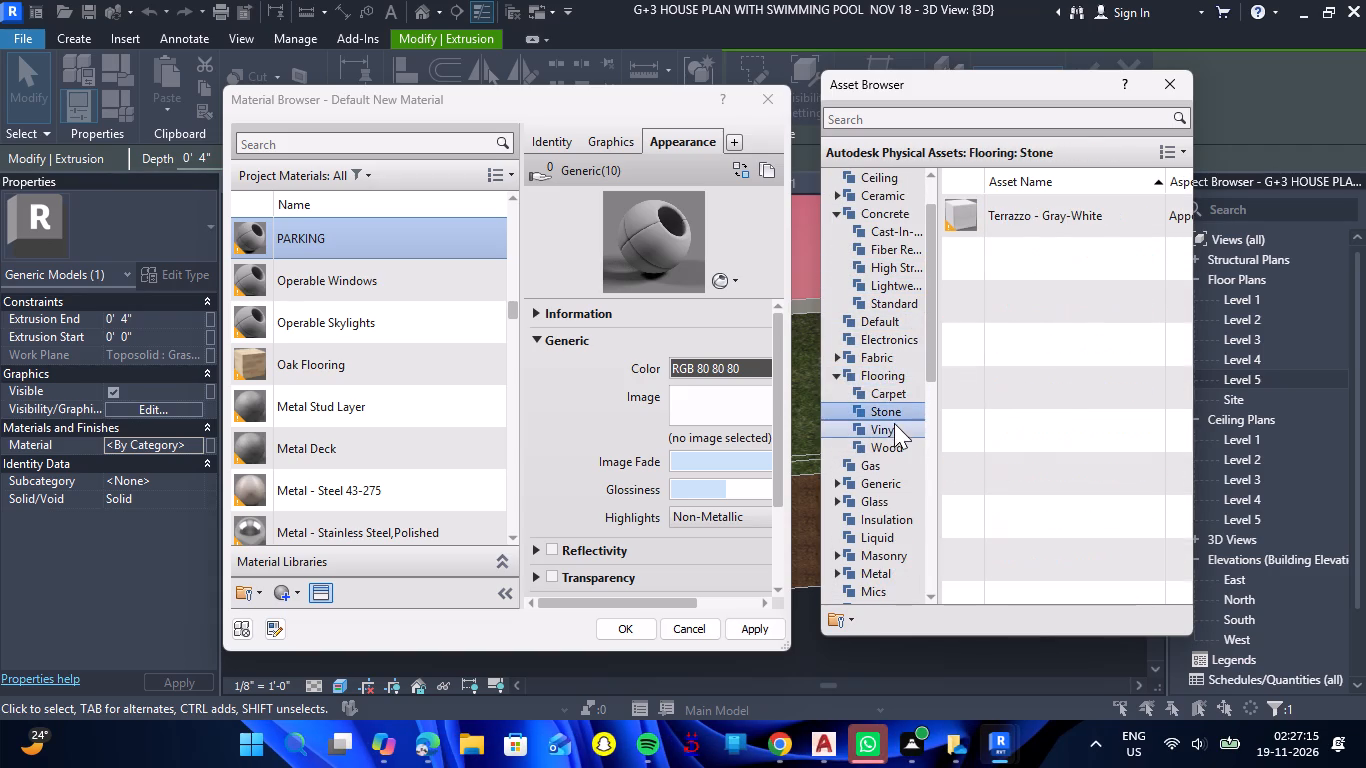
left_click(893, 433)
scroll(871, 358, "down", 1)
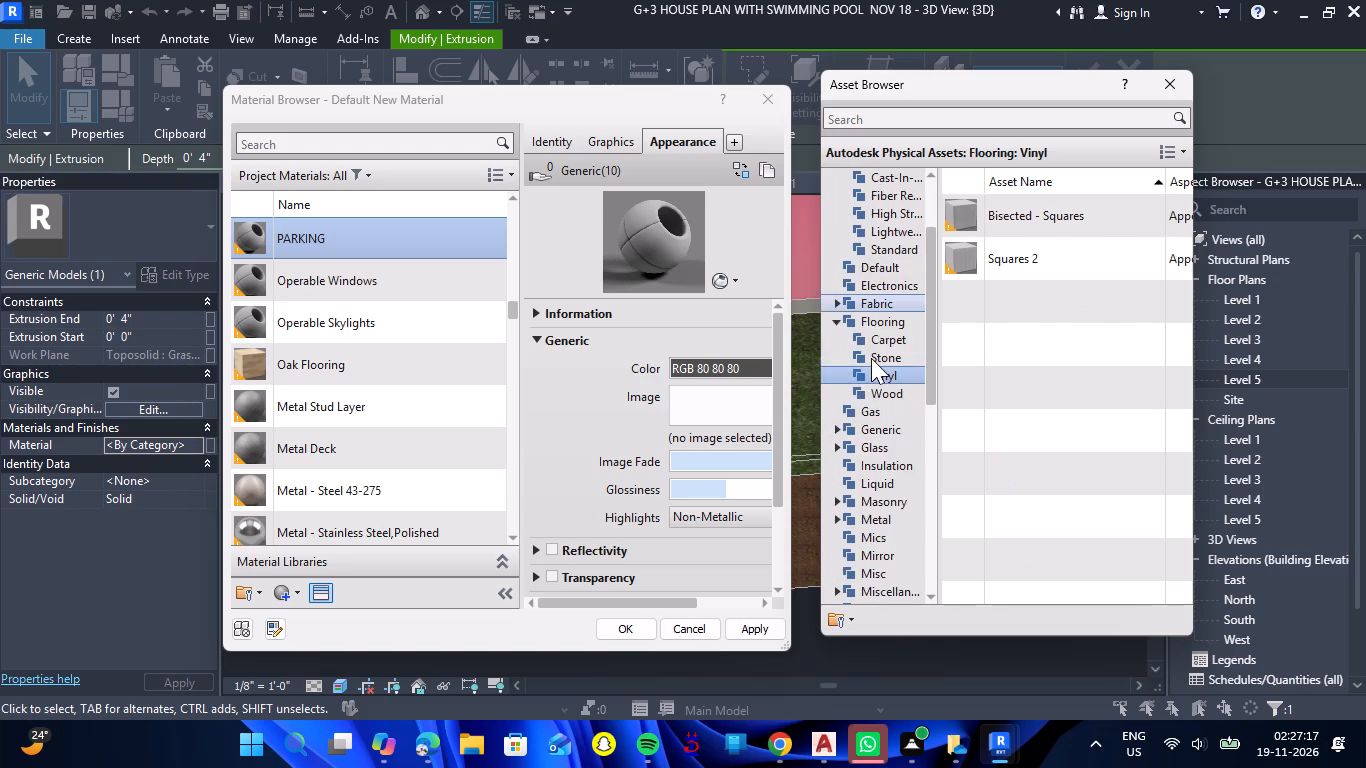
scroll(872, 358, "down", 9)
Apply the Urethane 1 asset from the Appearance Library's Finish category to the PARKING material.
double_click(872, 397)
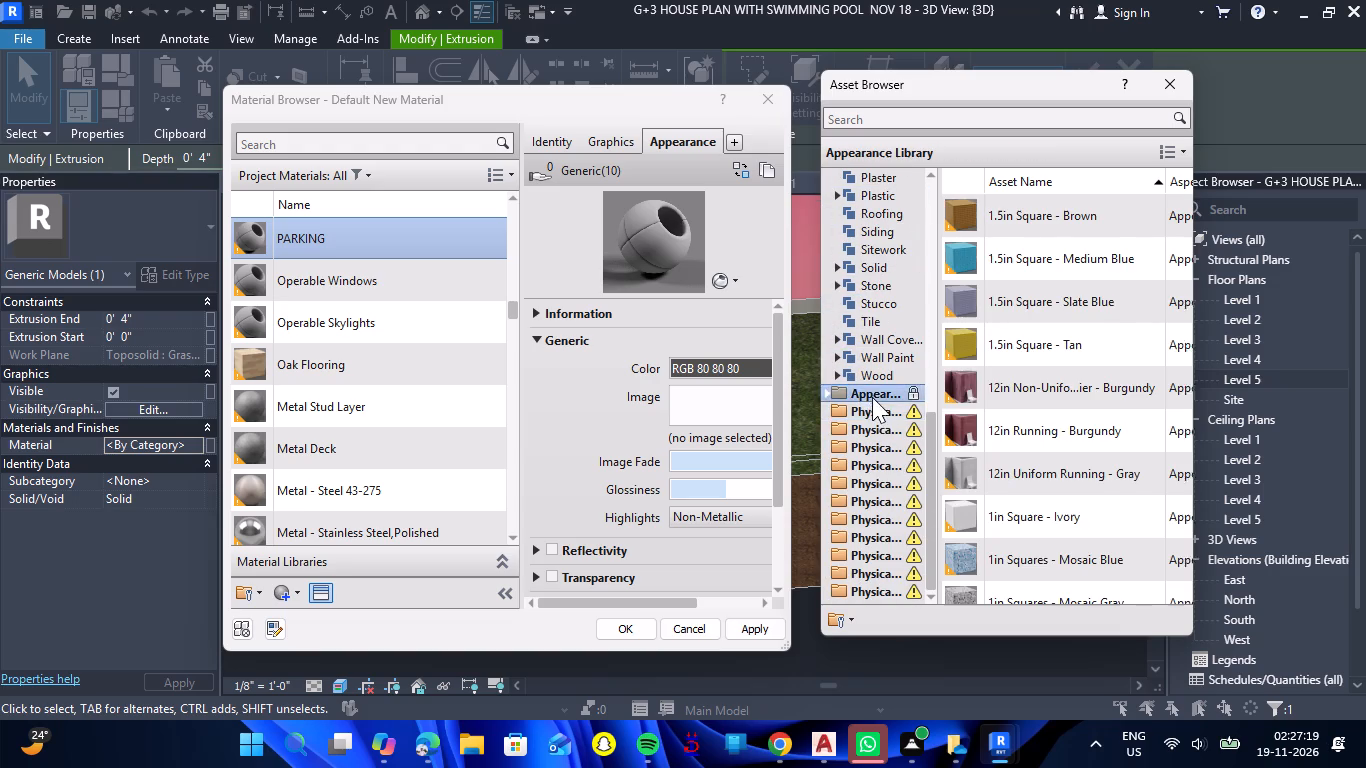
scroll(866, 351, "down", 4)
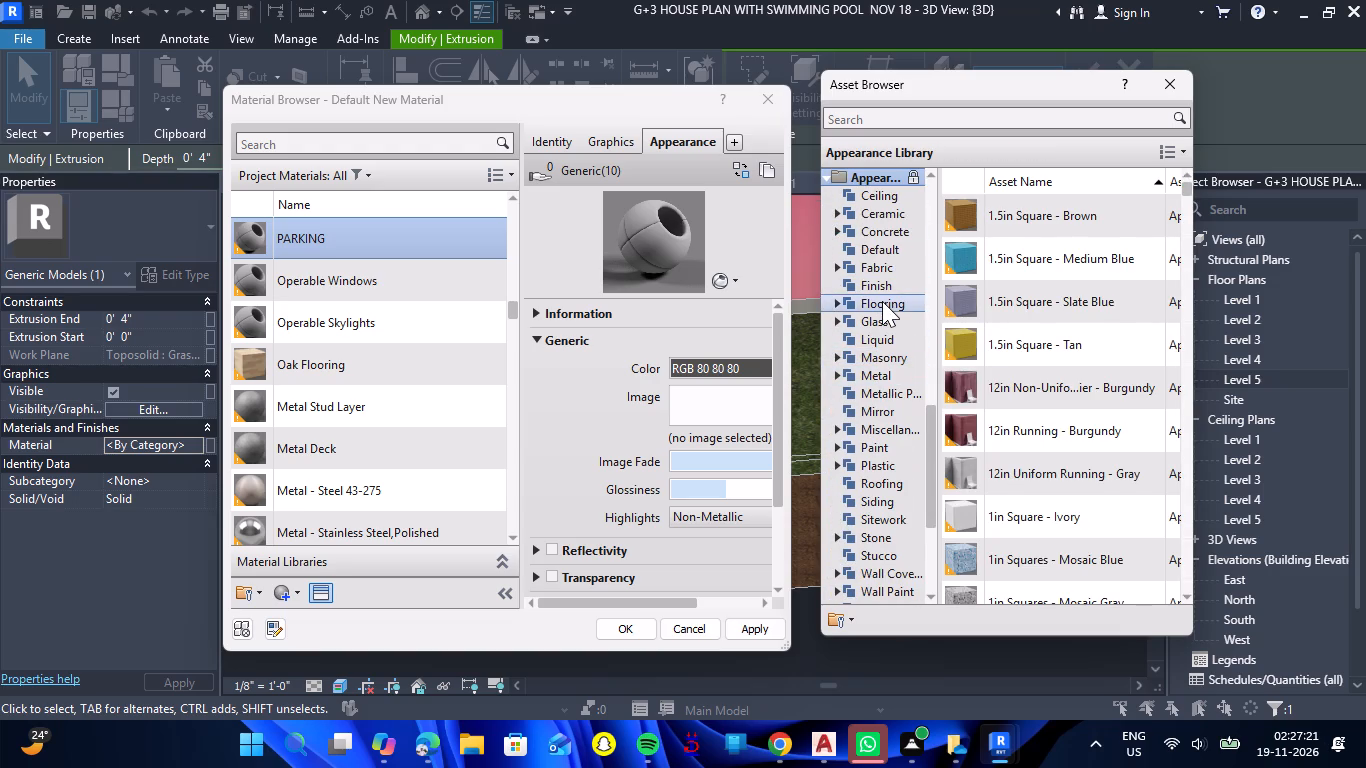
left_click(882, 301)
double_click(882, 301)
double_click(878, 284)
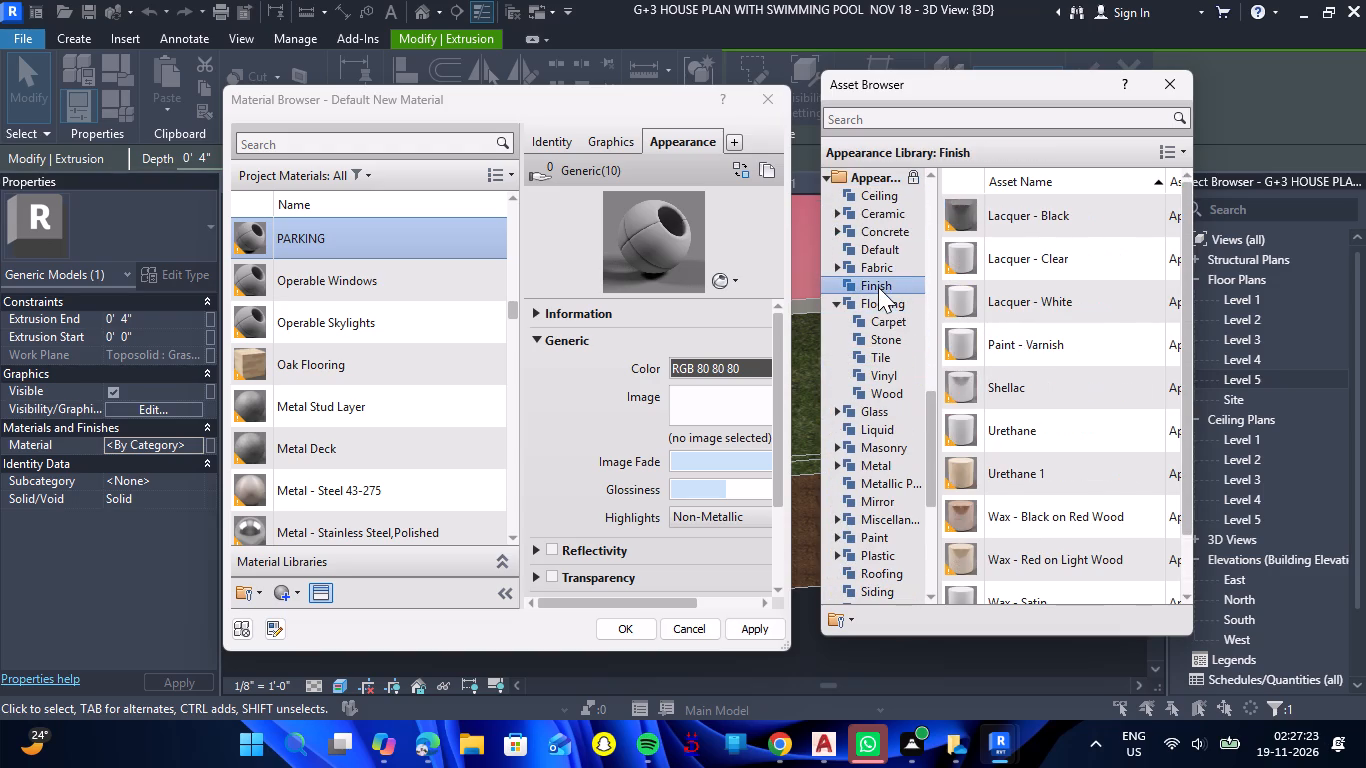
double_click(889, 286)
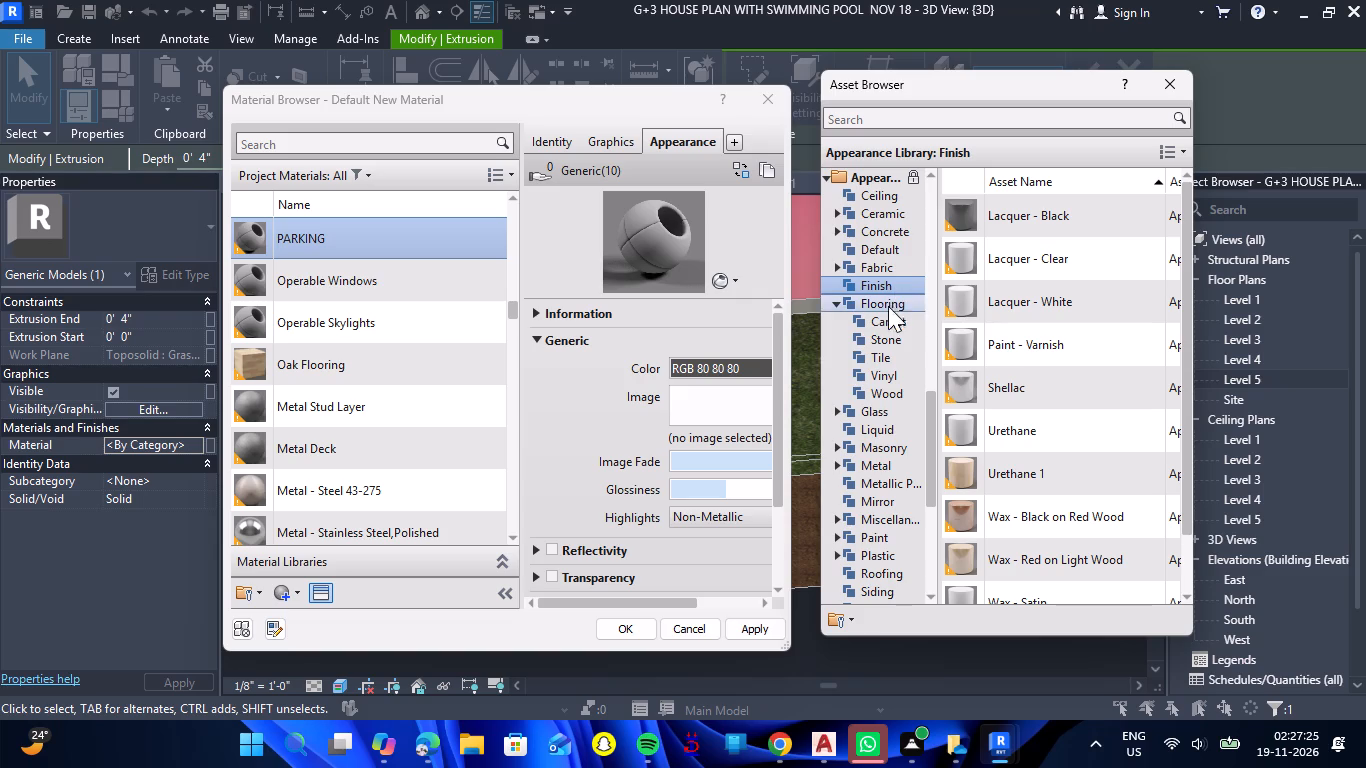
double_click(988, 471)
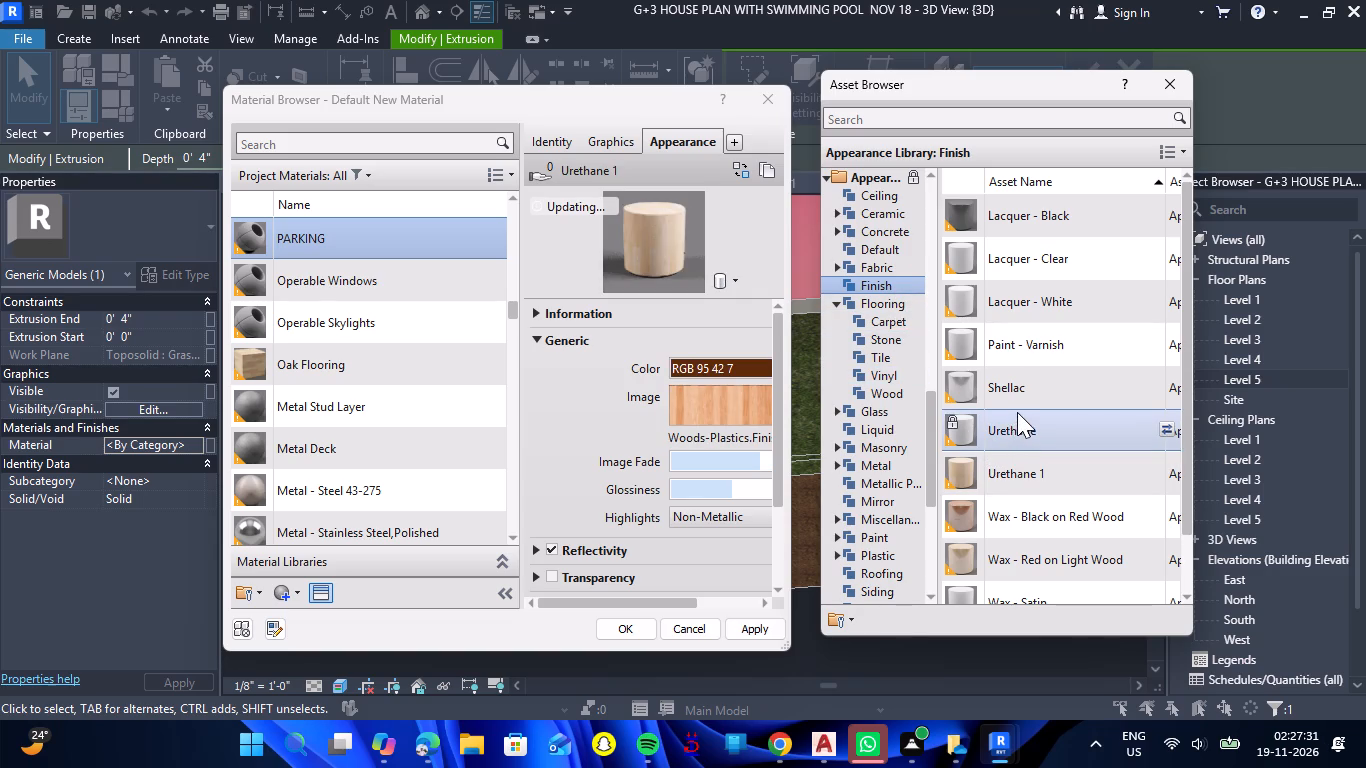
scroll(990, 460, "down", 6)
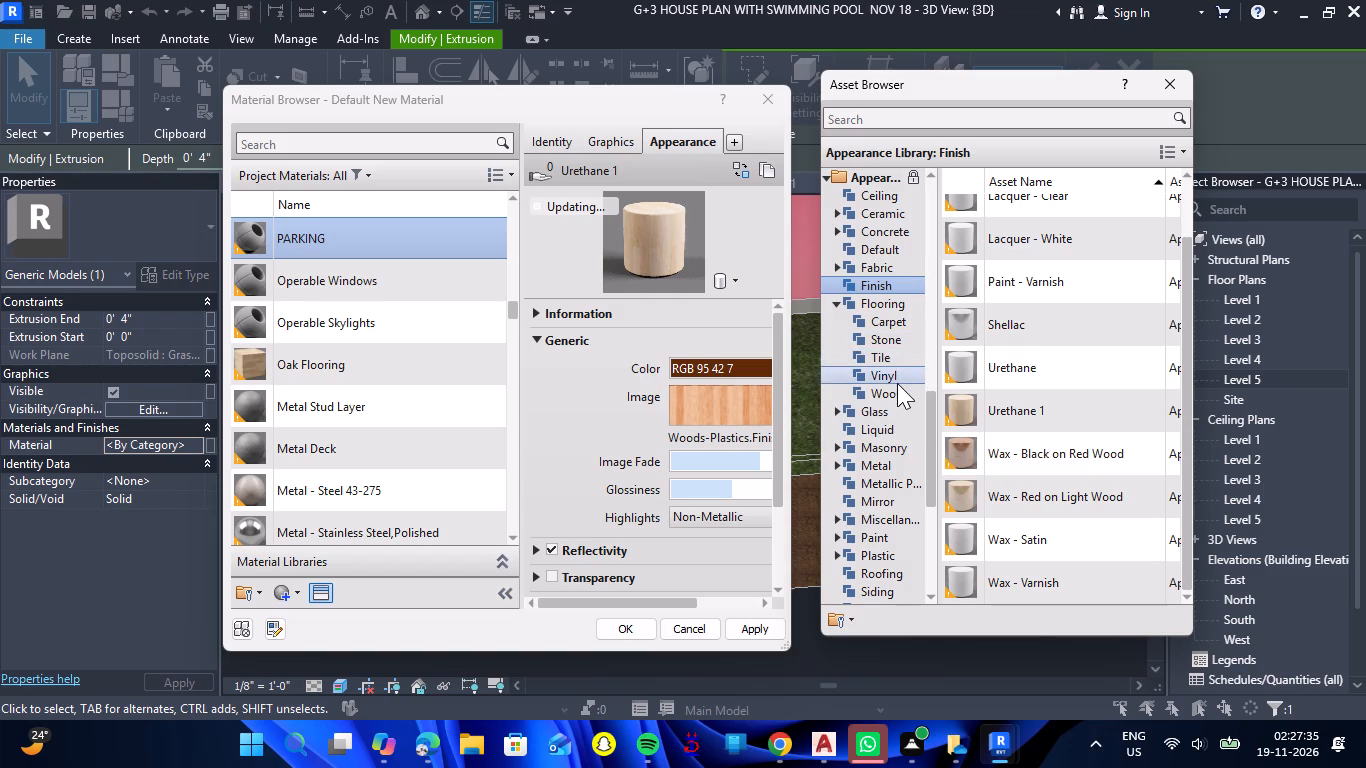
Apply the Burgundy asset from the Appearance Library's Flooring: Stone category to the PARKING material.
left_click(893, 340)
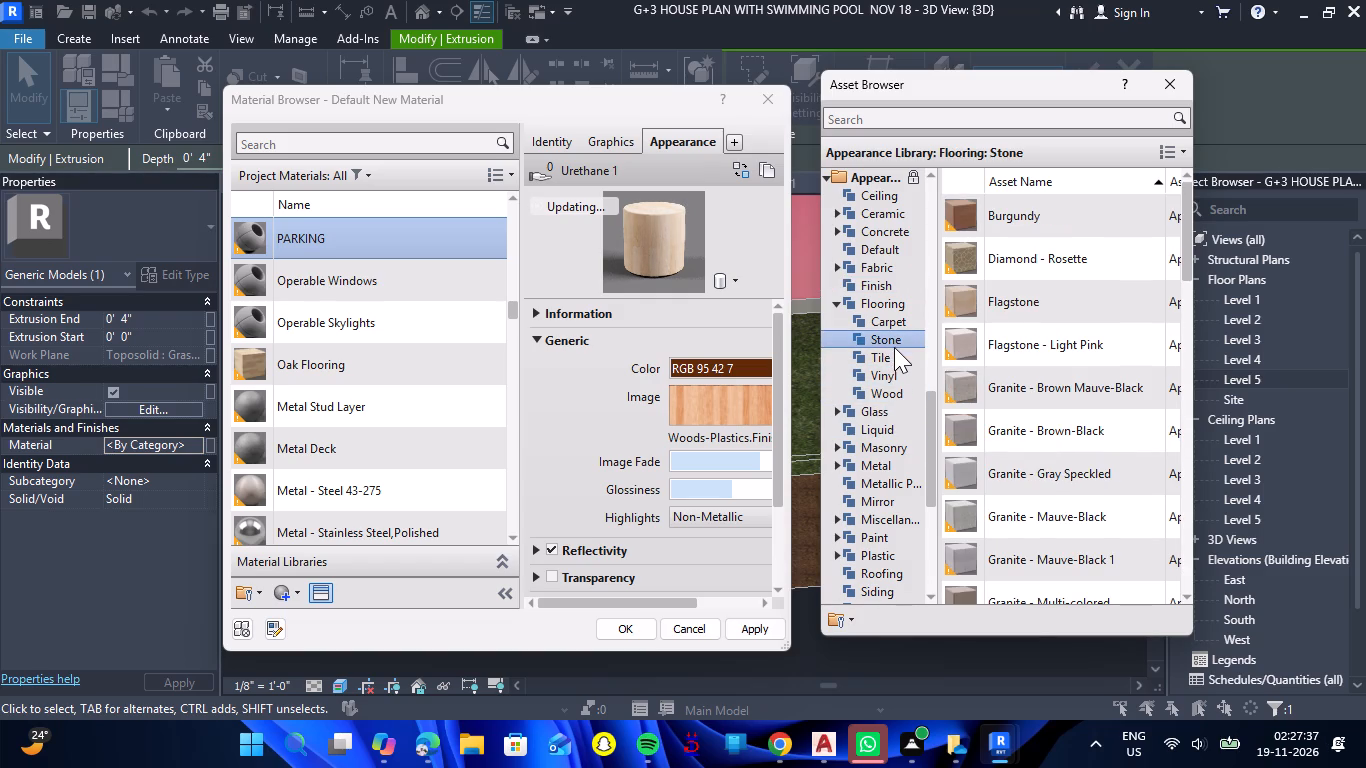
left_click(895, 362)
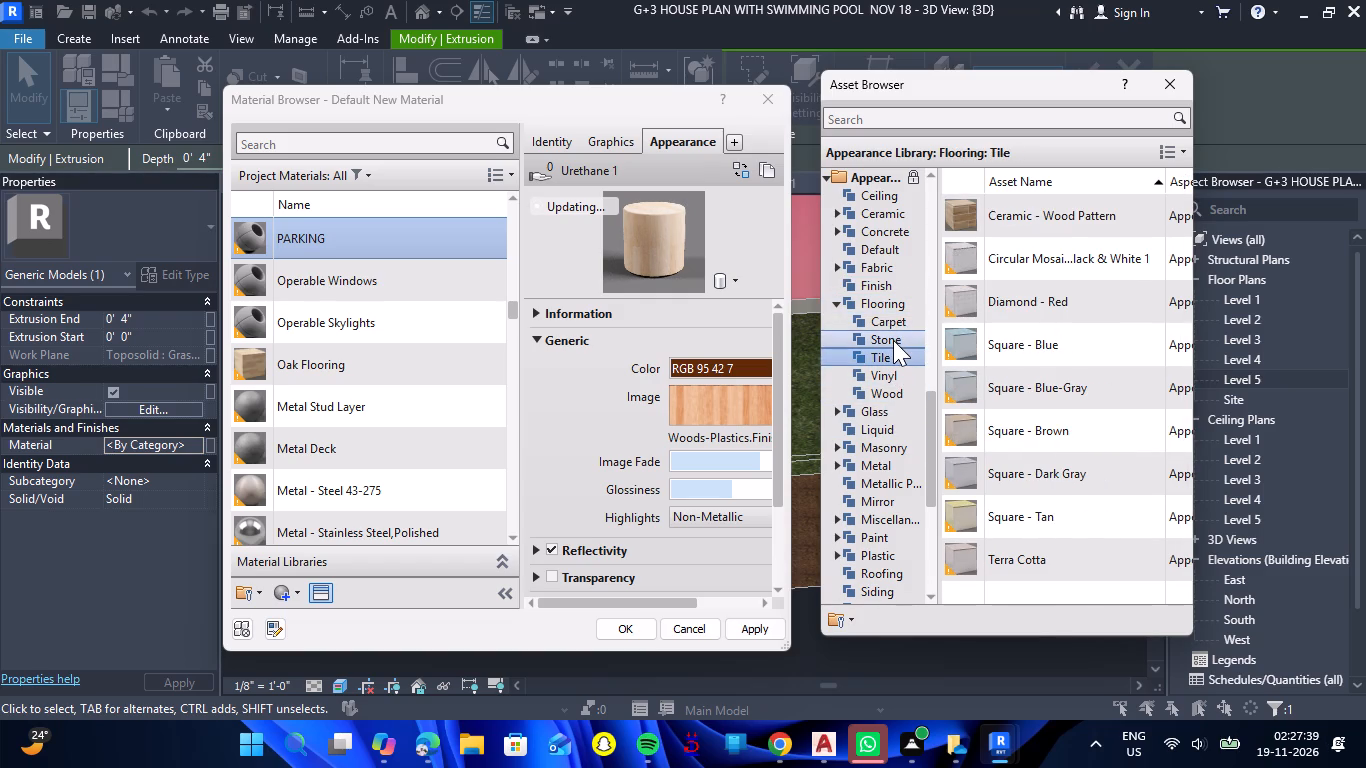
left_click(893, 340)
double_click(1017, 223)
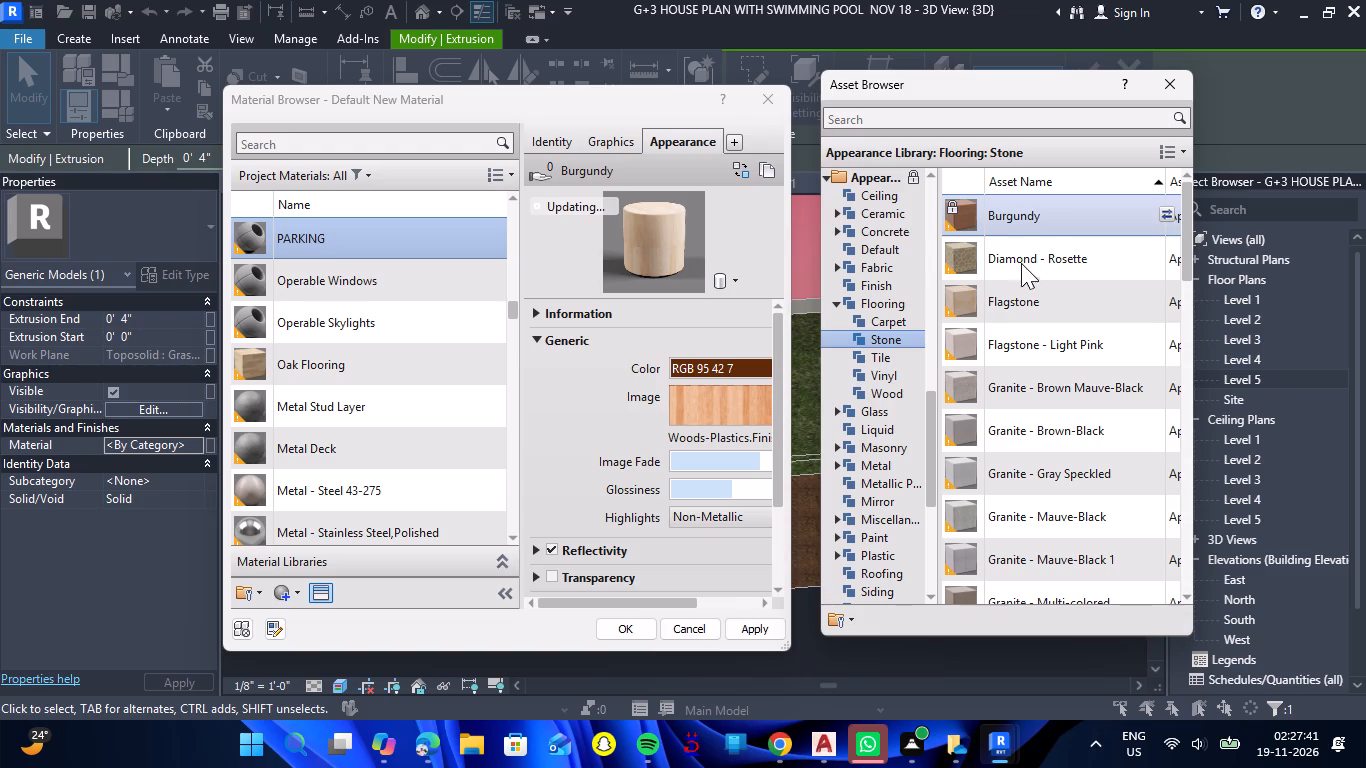
Replace the PARKING material's appearance with the Diamond - Rosette stone flooring asset.
double_click(1021, 265)
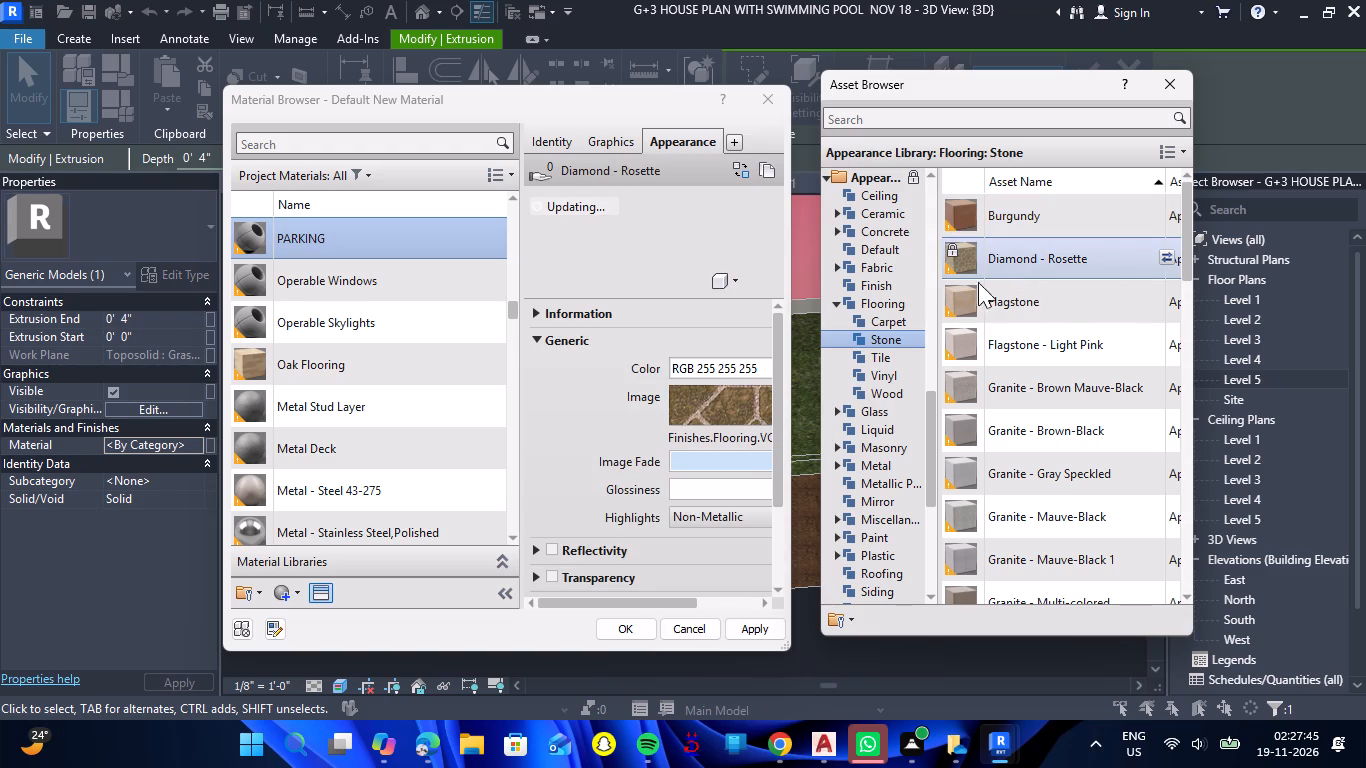
Assign the PARKING material to the parking slab extrusion and finish the in-place model.
left_click(611, 627)
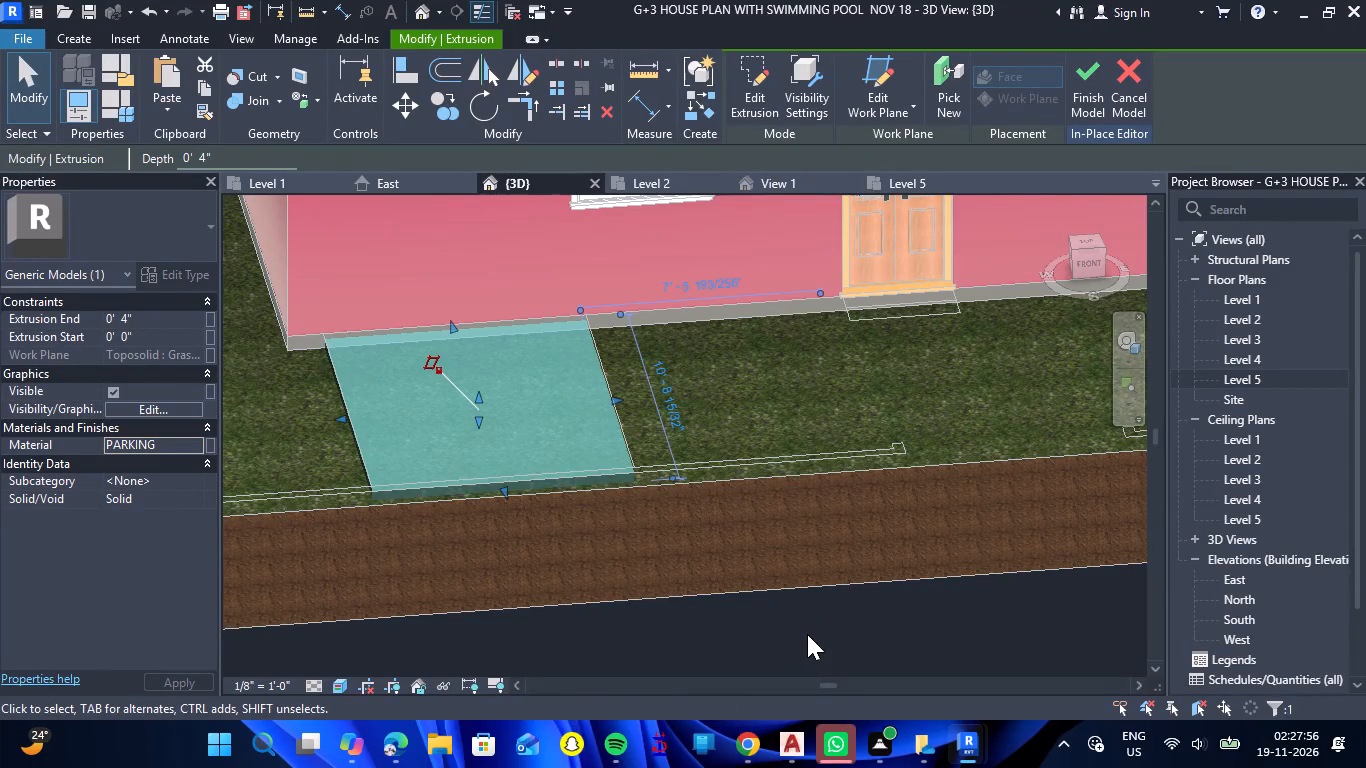
left_click(815, 627)
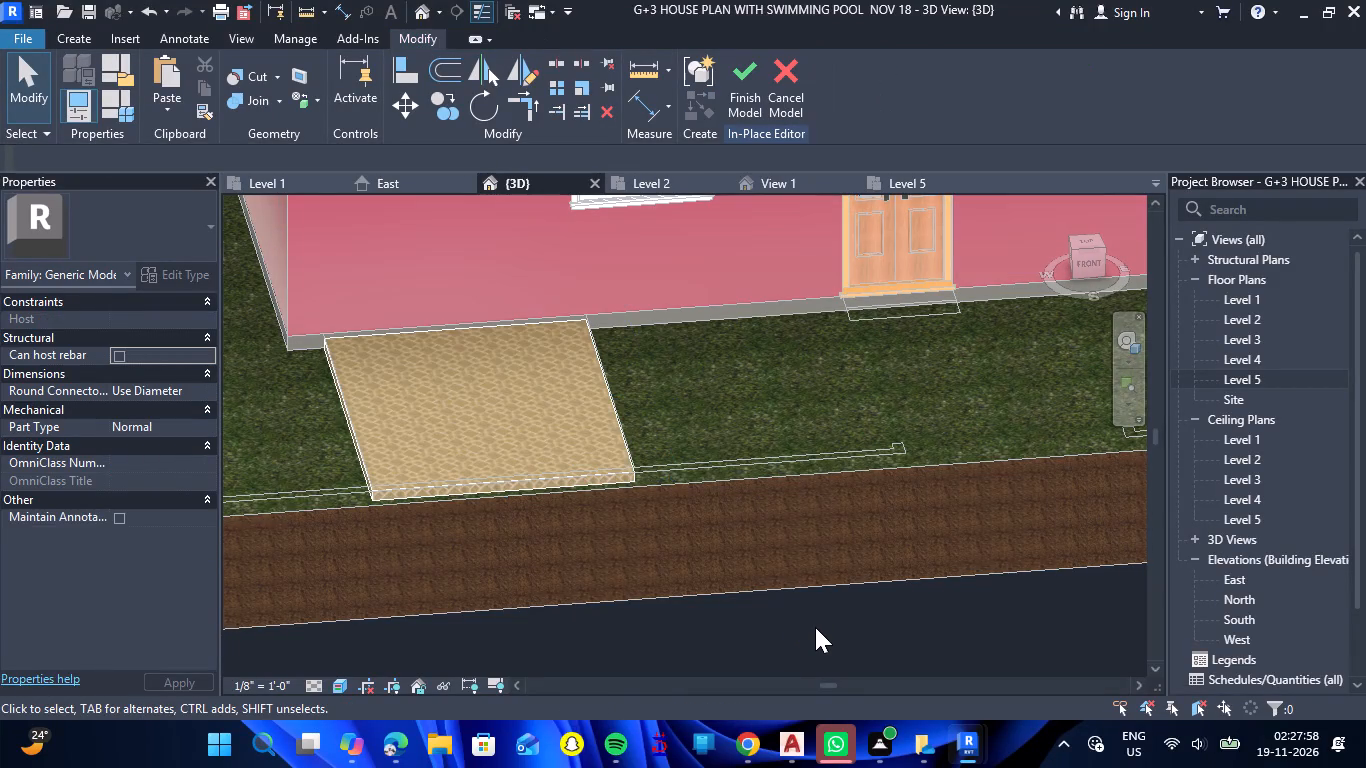
scroll(777, 580, "down", 9)
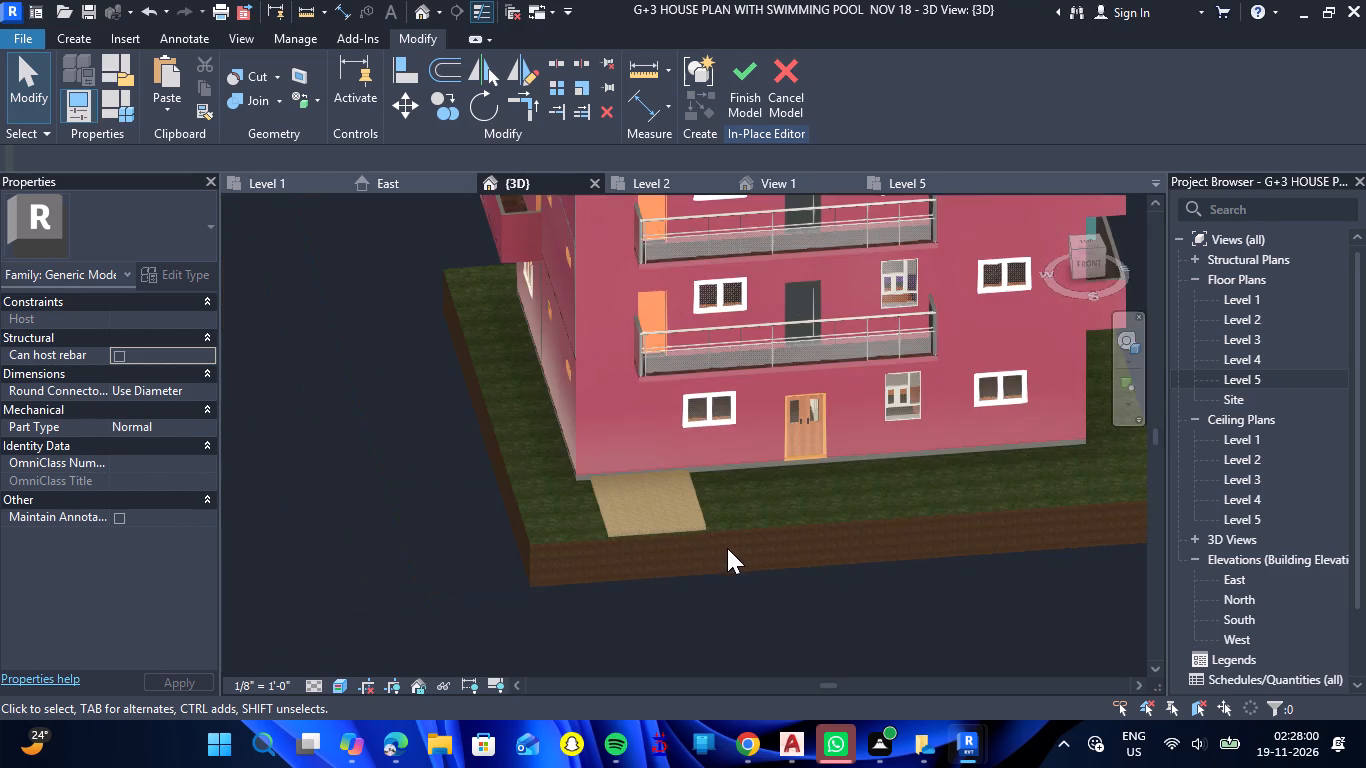
scroll(727, 548, "down", 2)
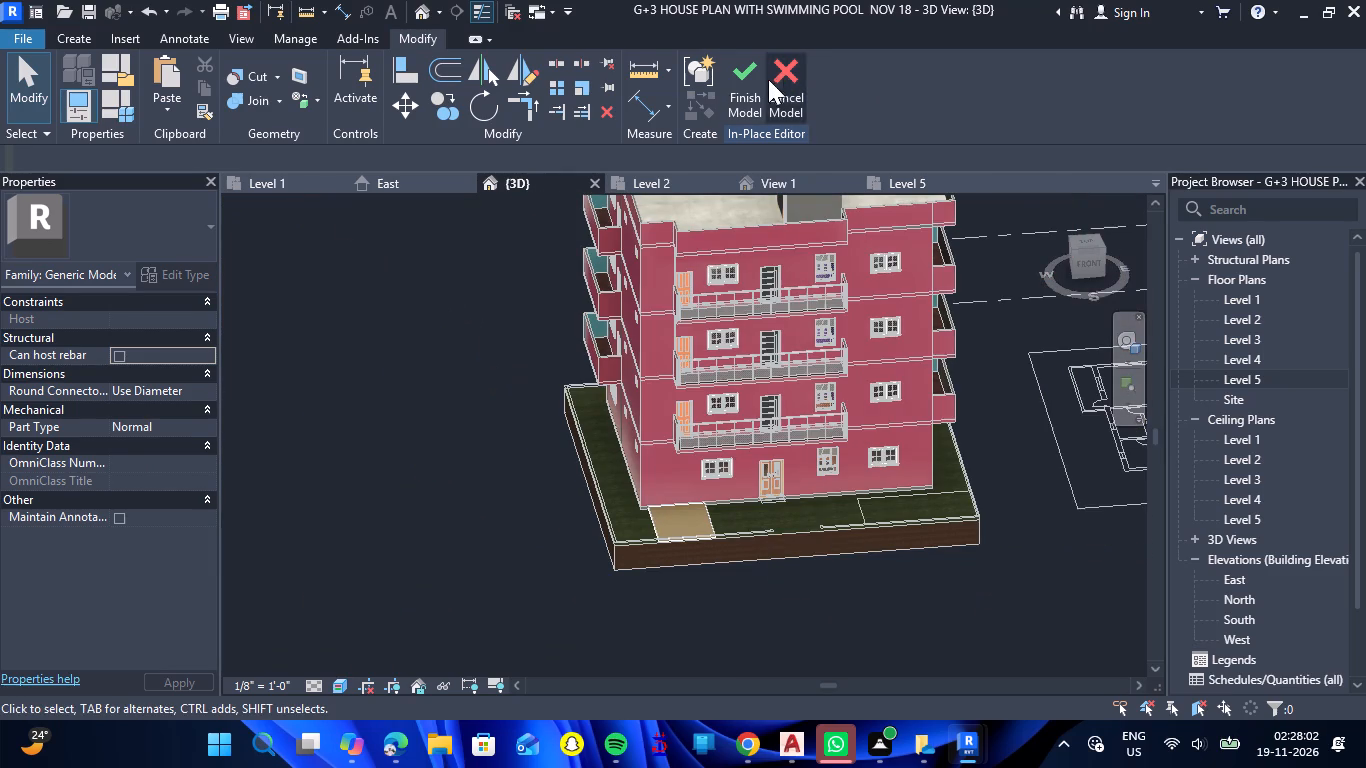
left_click(749, 86)
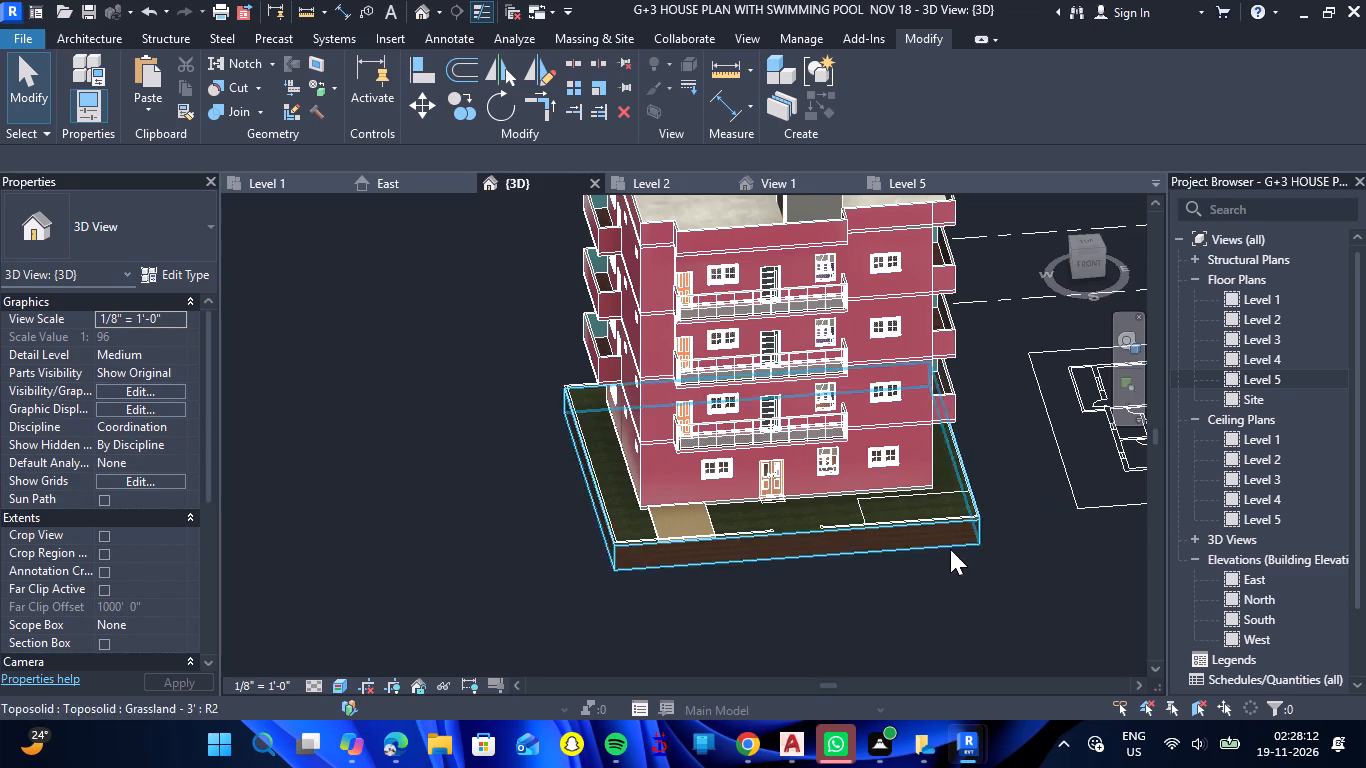
In the Level 1 plan, draw a 4' high Generic - 4" wall along the grass toposolid's parking-side edge, from rear corner to front corner.
left_click(286, 192)
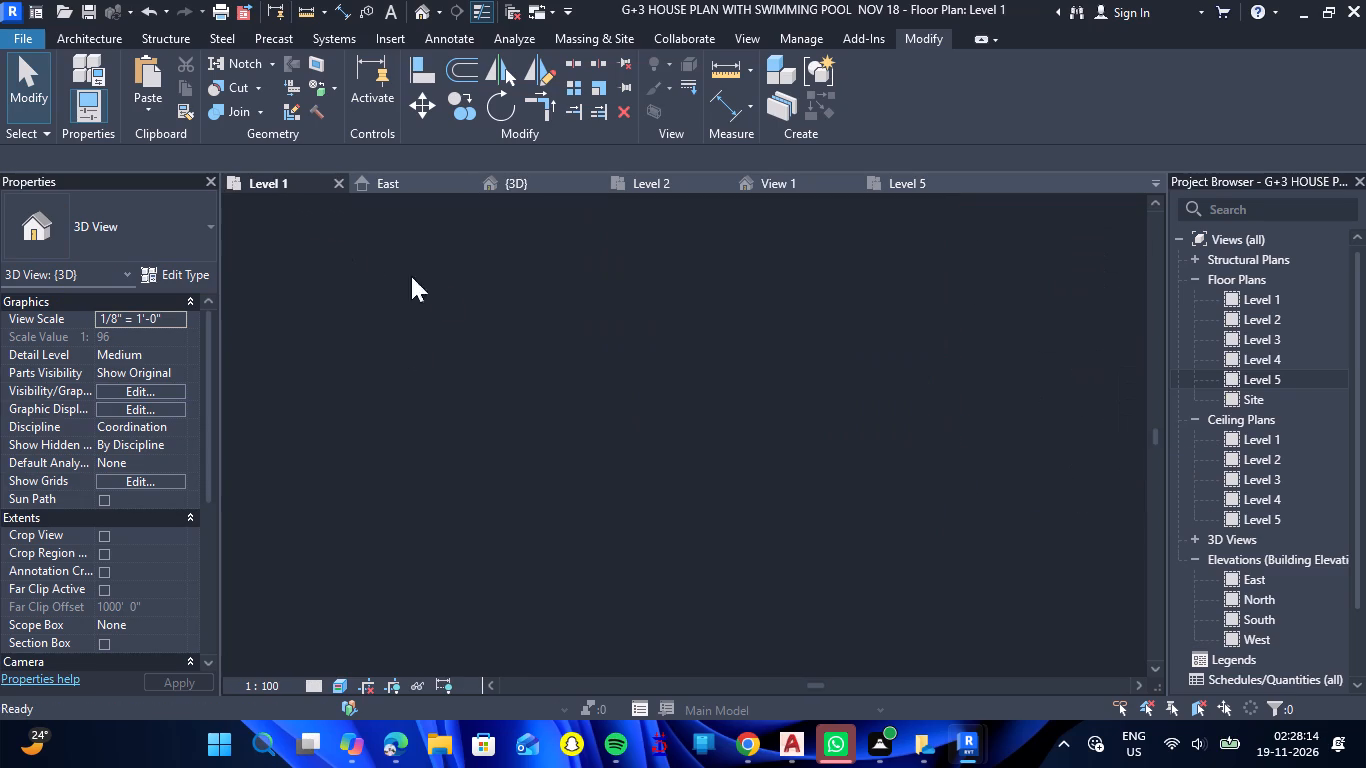
scroll(583, 382, "down", 6)
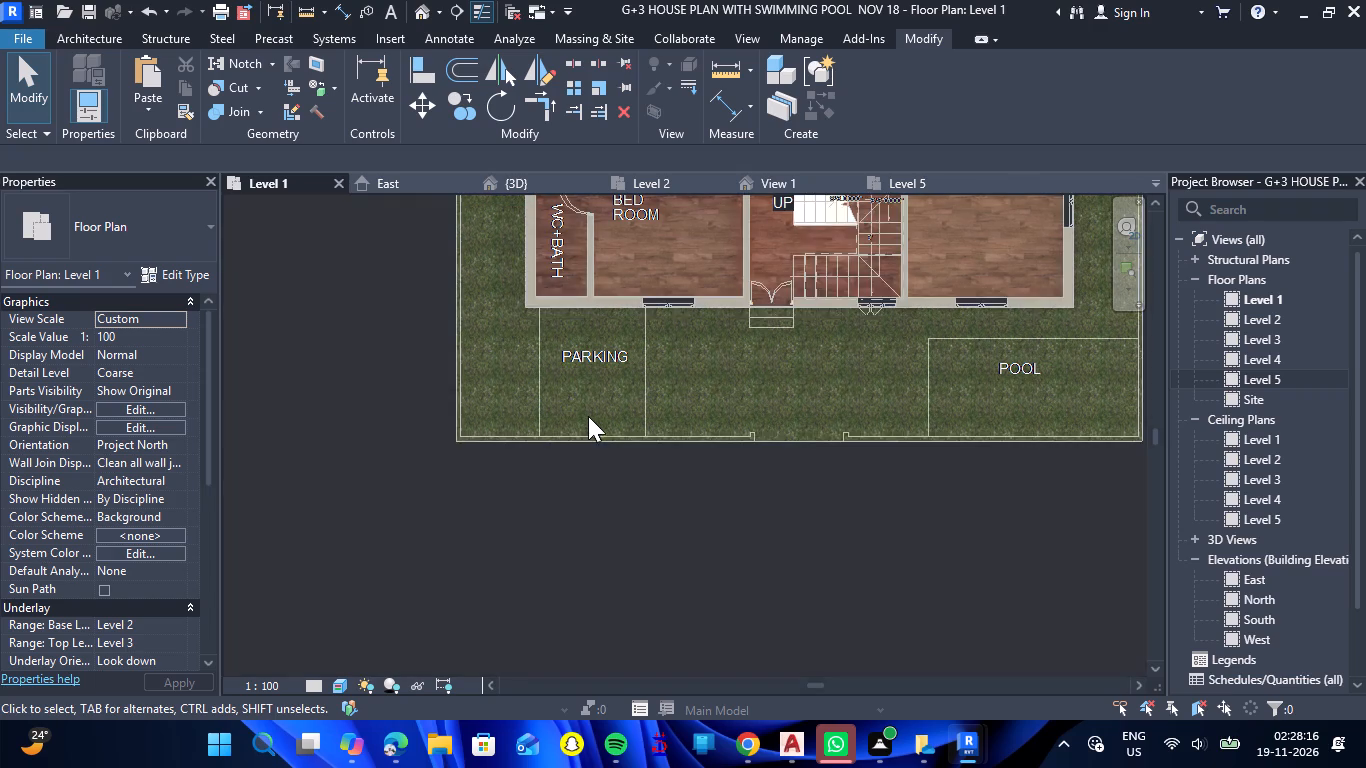
scroll(588, 416, "down", 5)
scroll(848, 401, "up", 6)
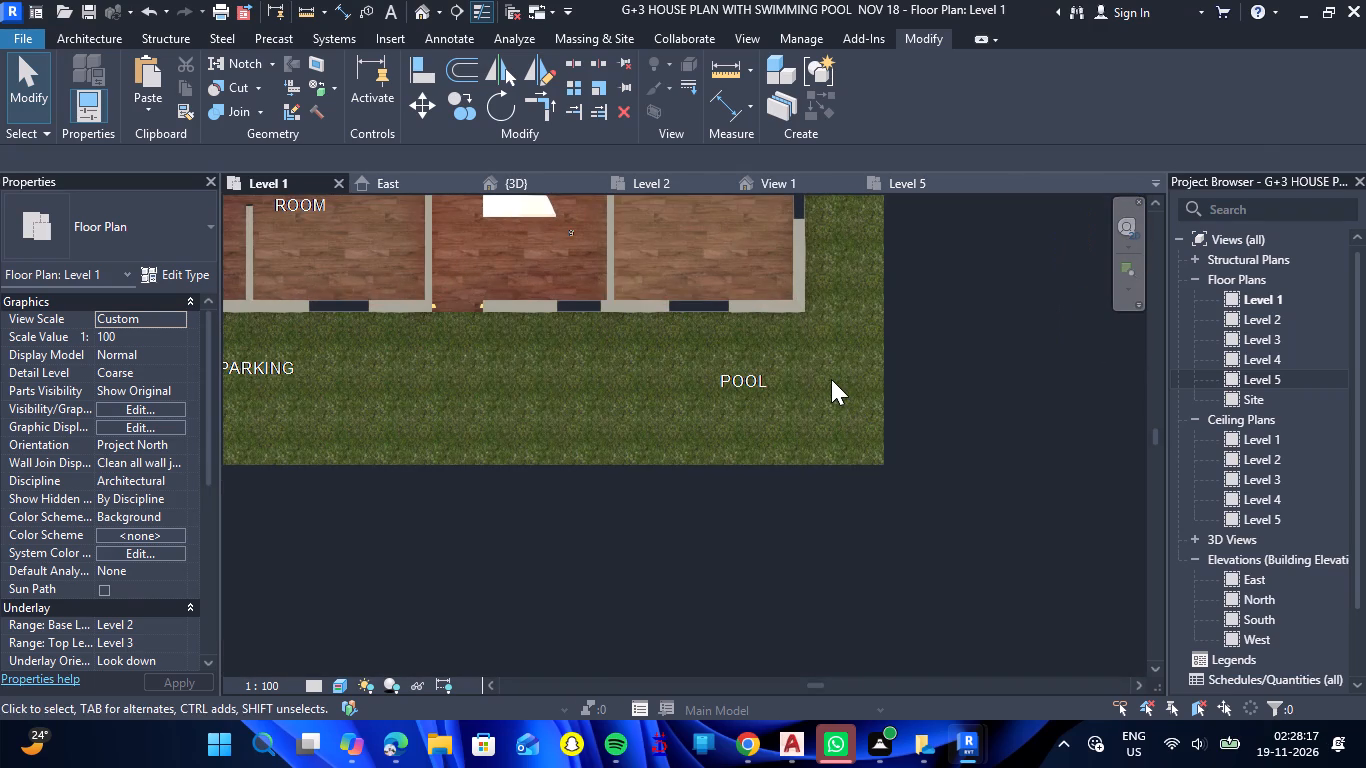
scroll(827, 376, "down", 1)
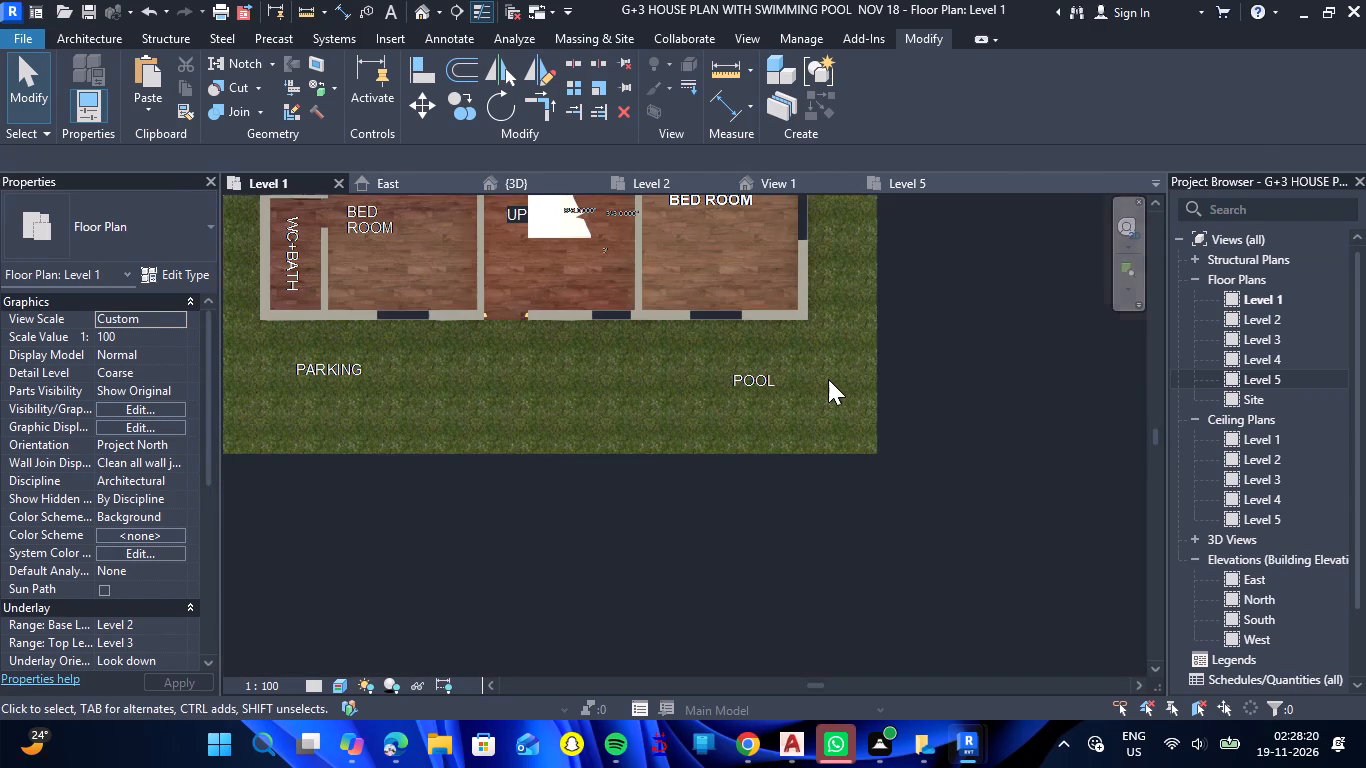
scroll(833, 380, "down", 1)
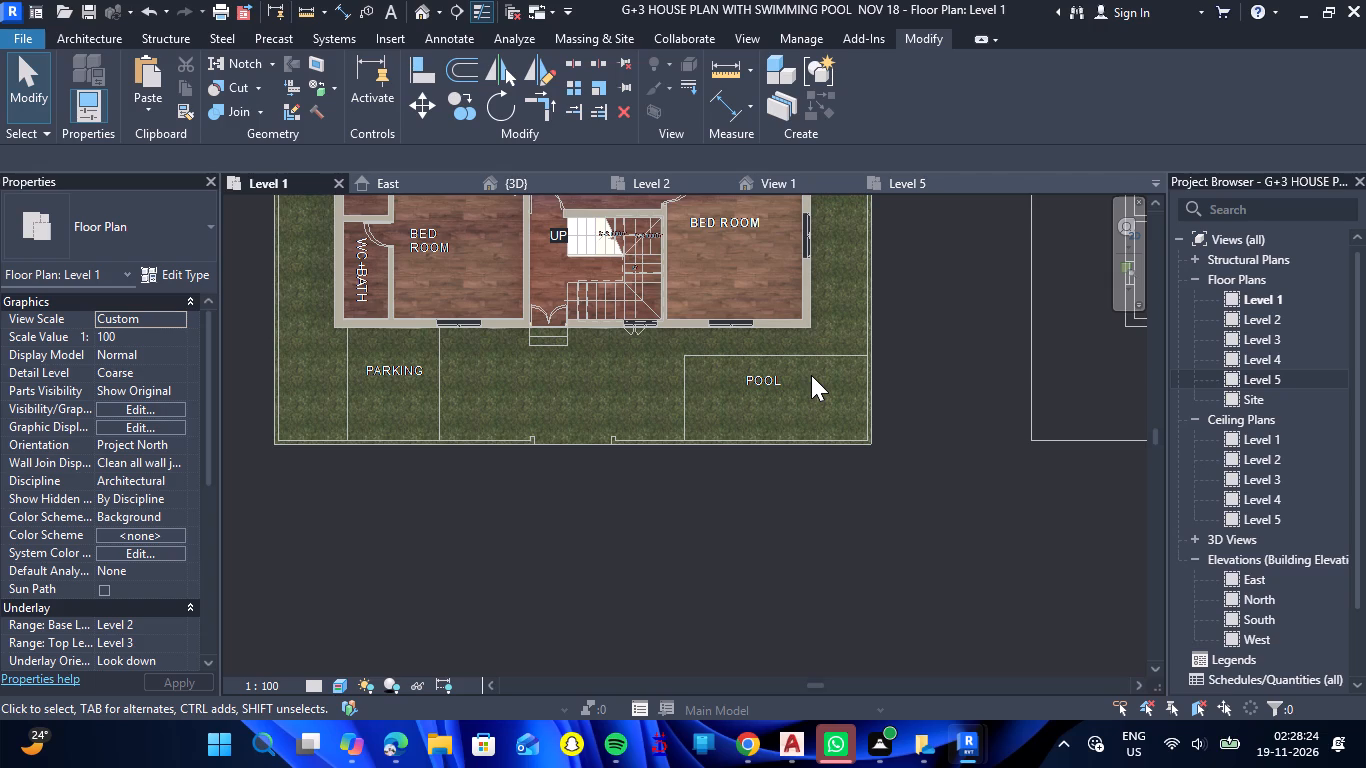
scroll(834, 392, "down", 8)
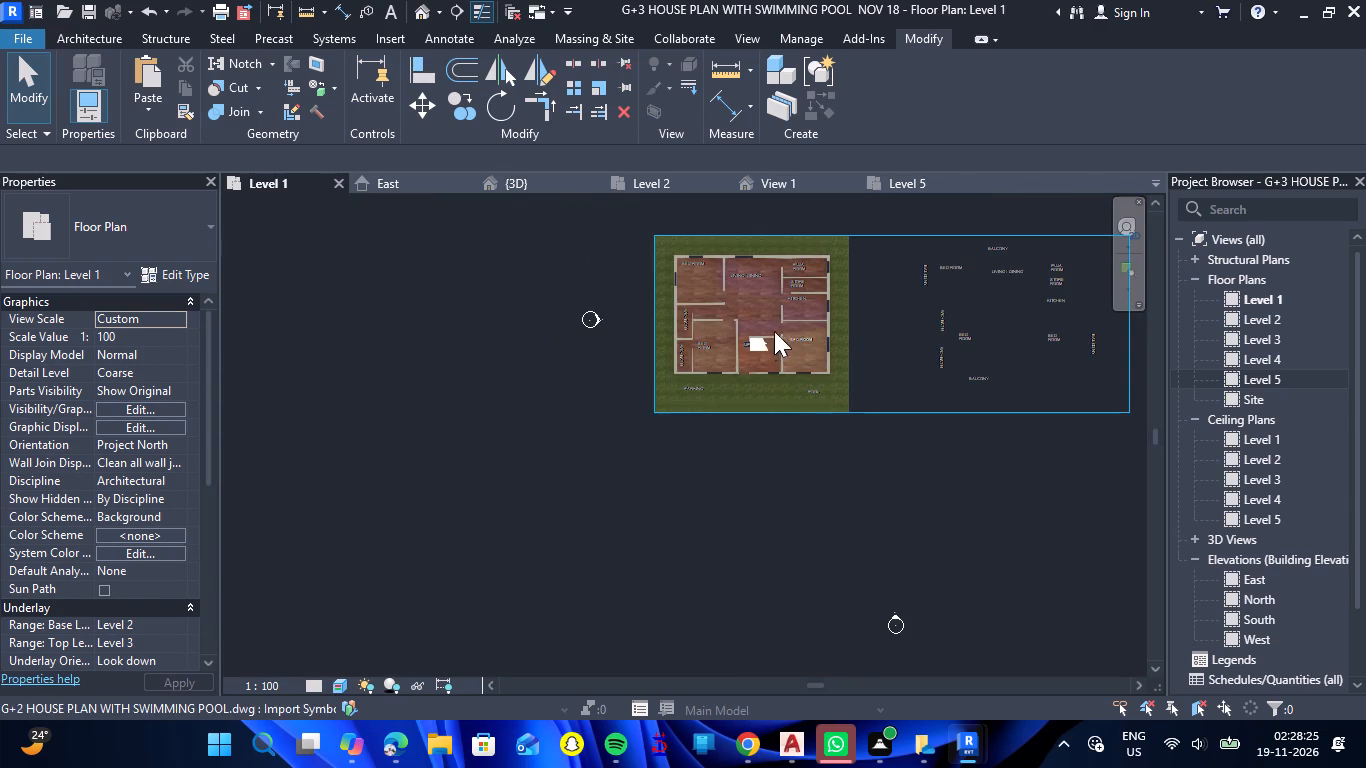
scroll(840, 227, "up", 4)
scroll(918, 369, "up", 3)
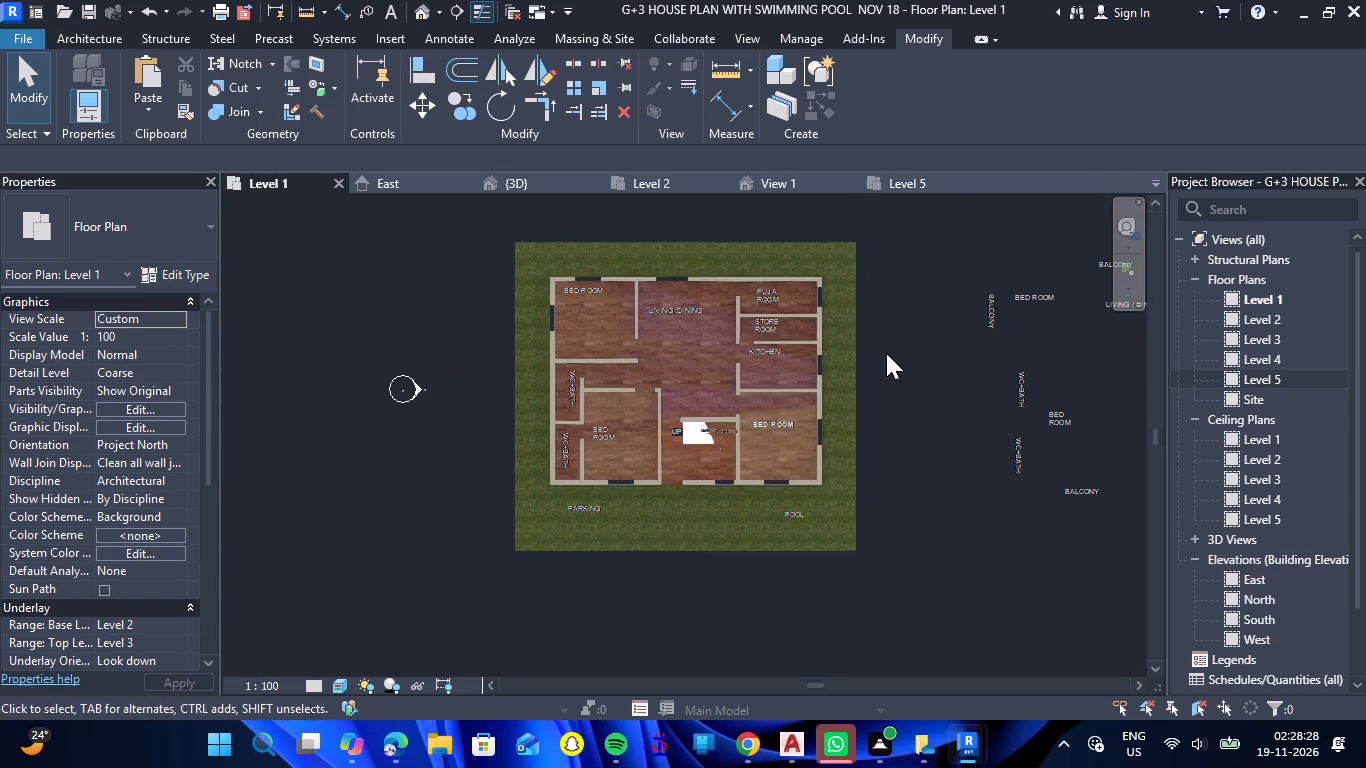
scroll(835, 358, "down", 2)
scroll(845, 586, "up", 1)
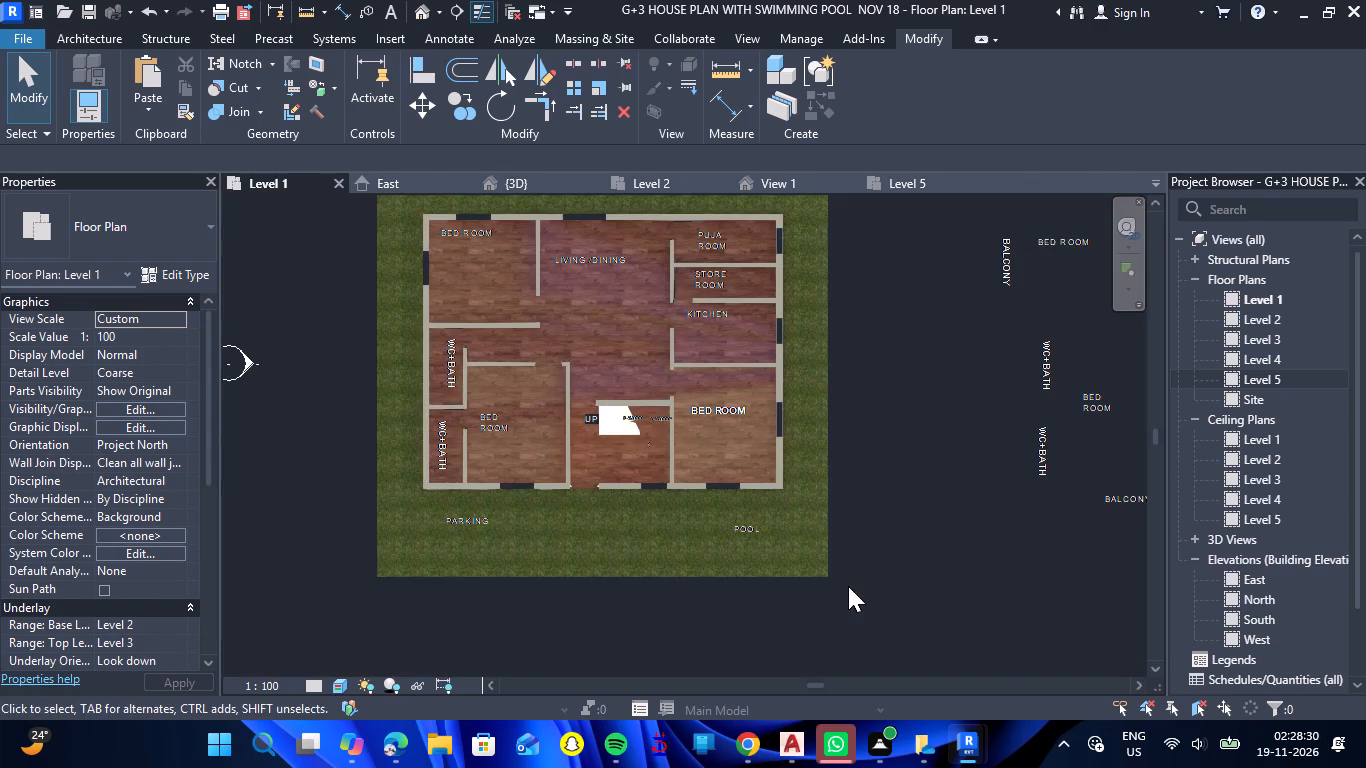
scroll(468, 330, "down", 2)
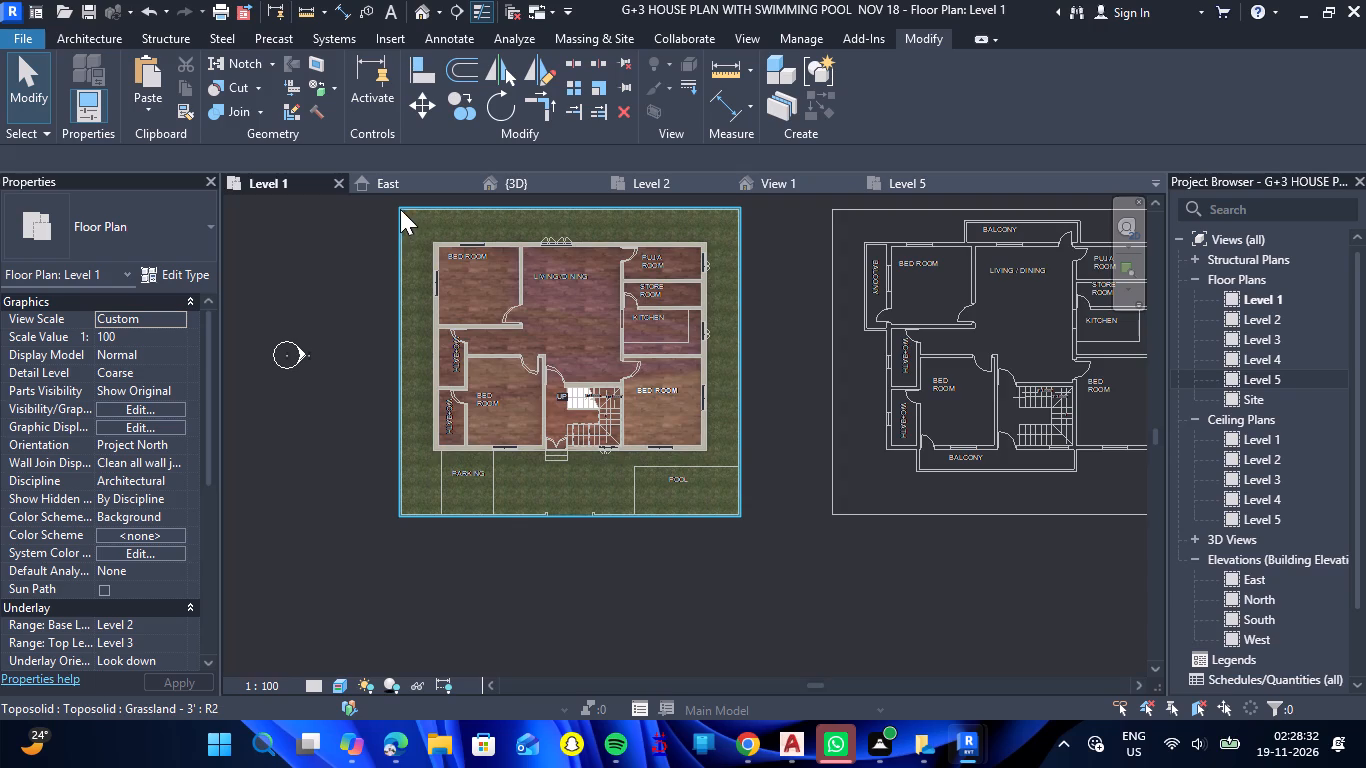
scroll(401, 199, "up", 5)
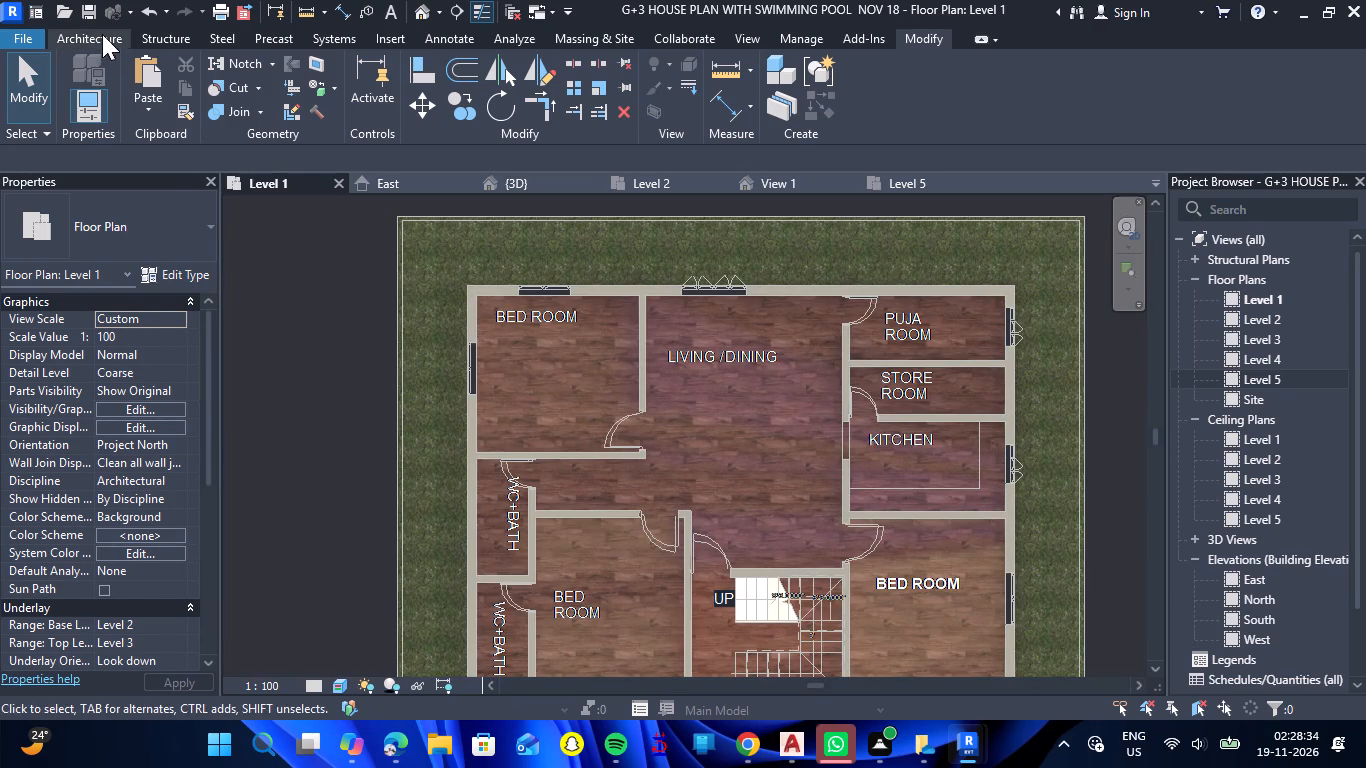
left_click(102, 33)
left_click(88, 76)
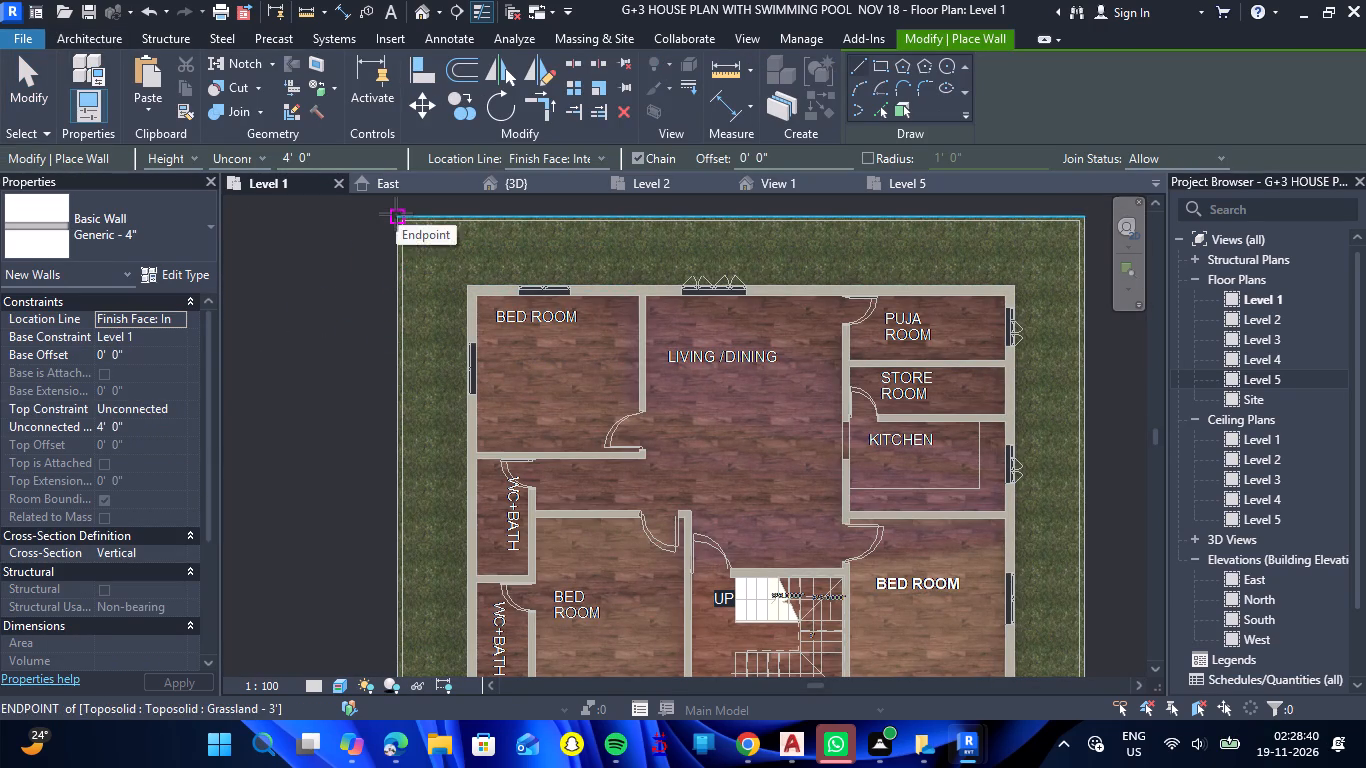
scroll(396, 214, "up", 11)
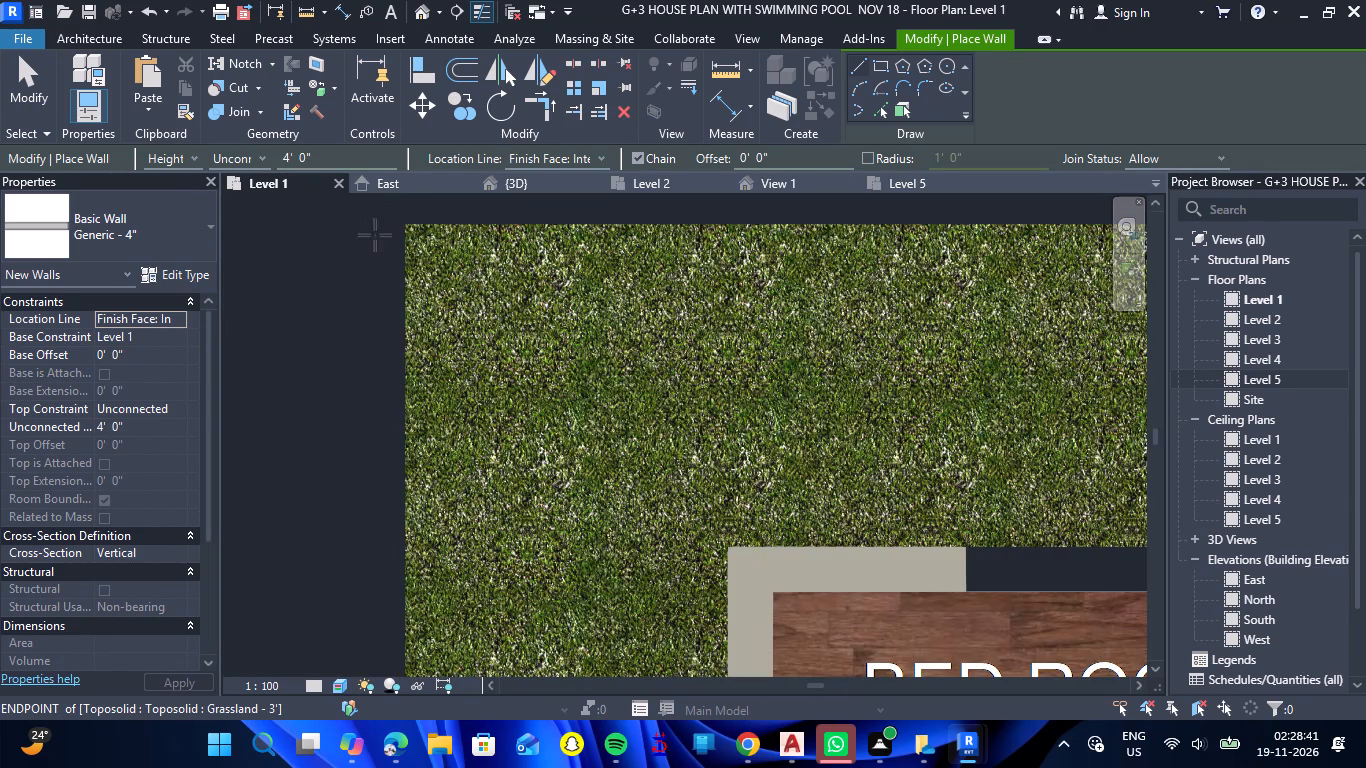
left_click(406, 220)
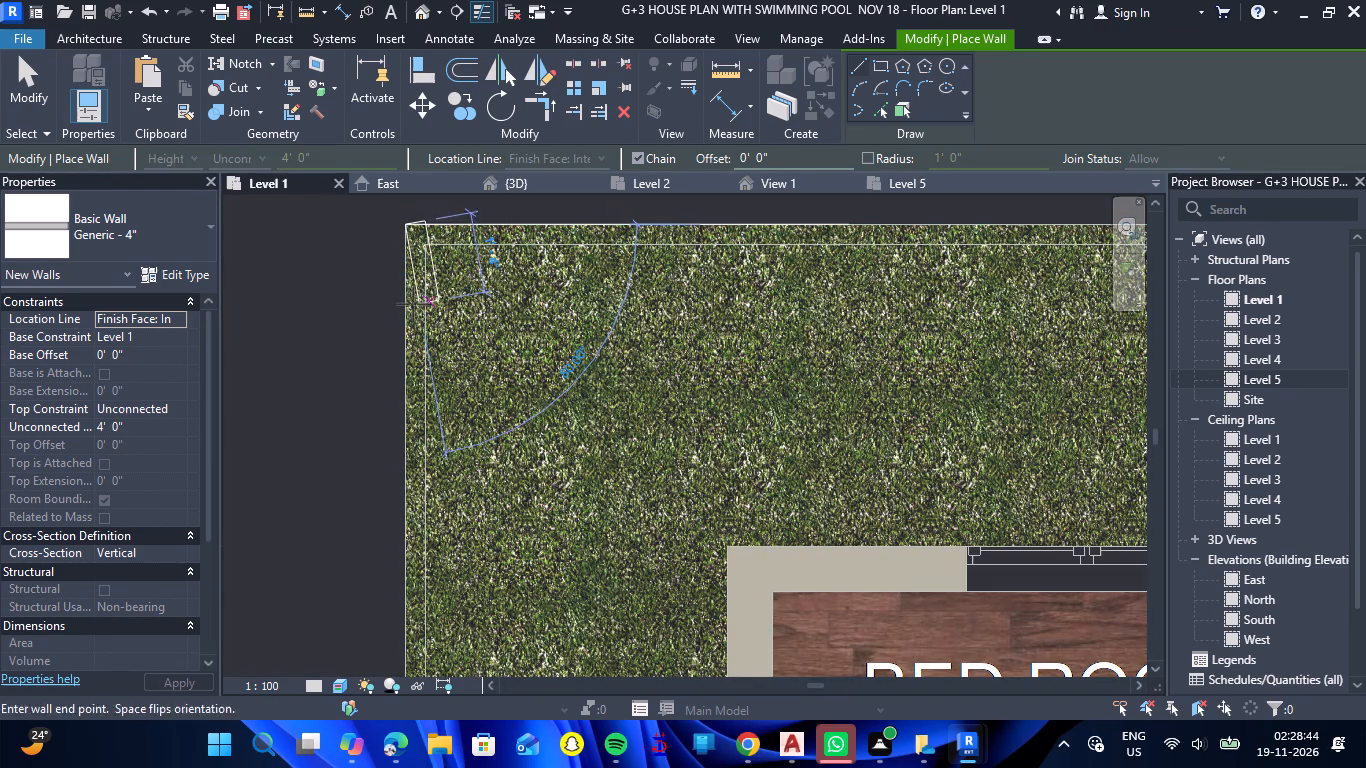
scroll(407, 306, "down", 16)
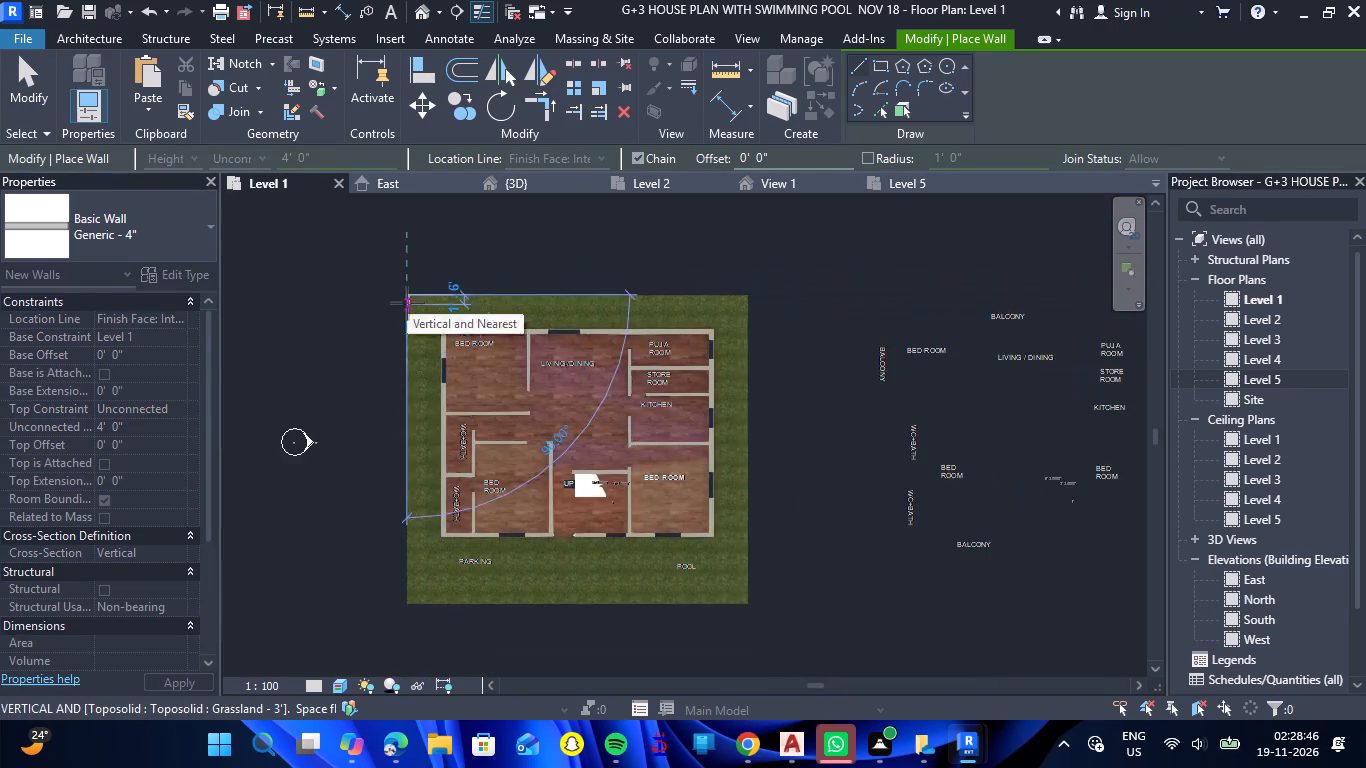
scroll(407, 303, "down", 5)
scroll(414, 456, "up", 12)
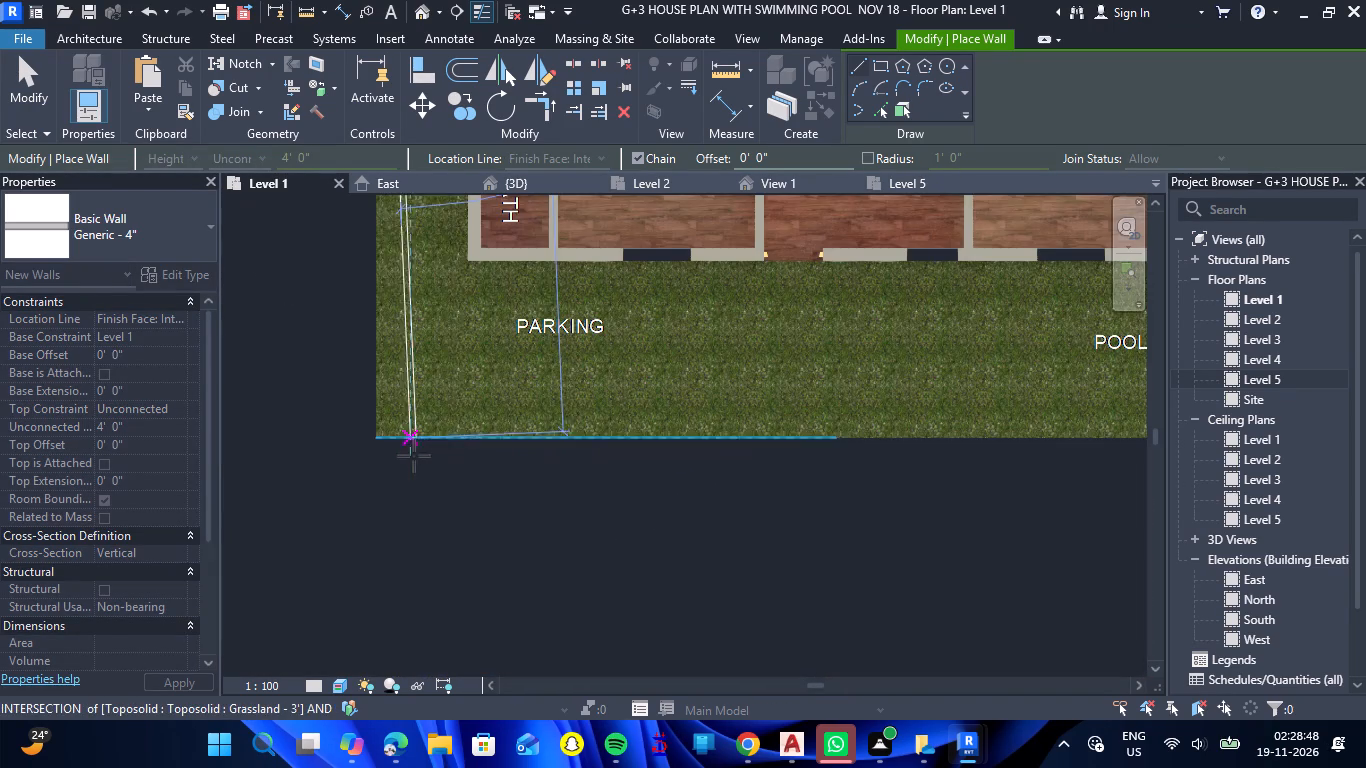
scroll(373, 432, "up", 7)
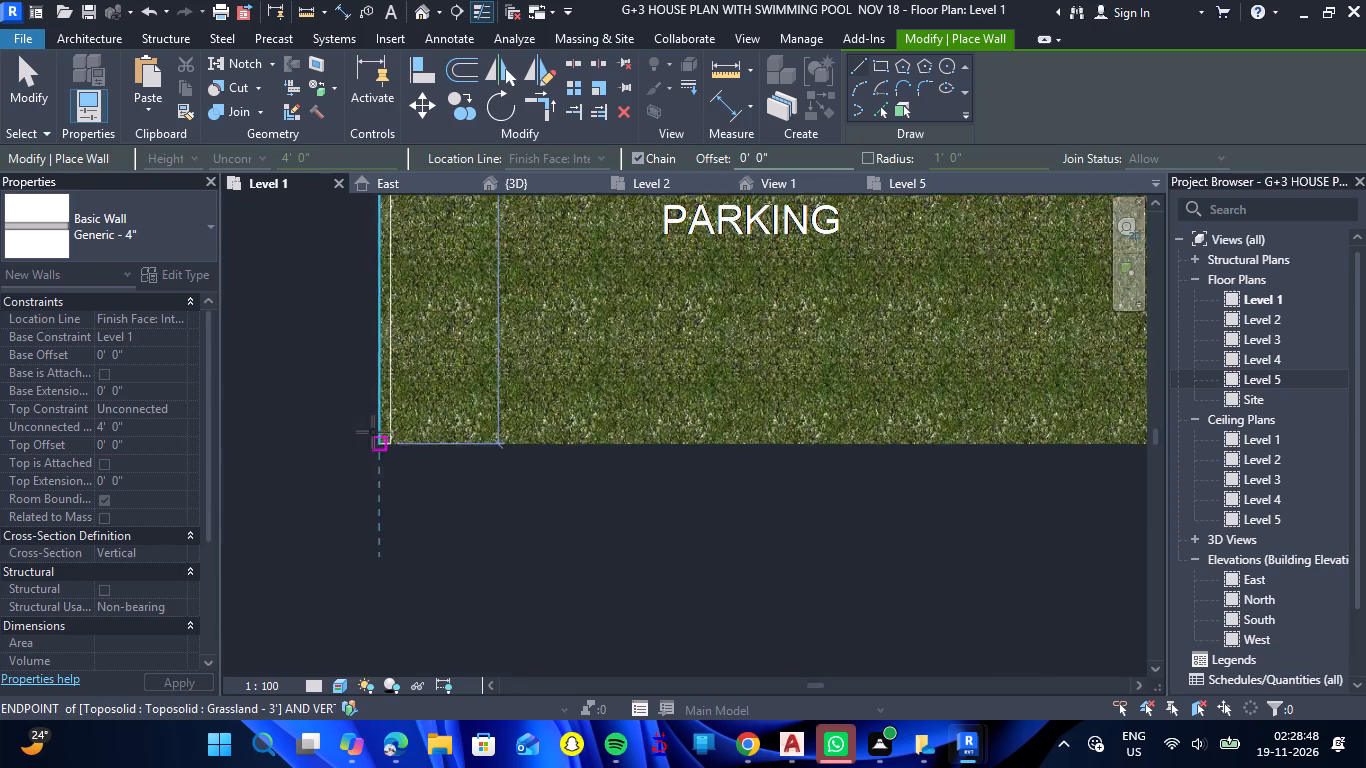
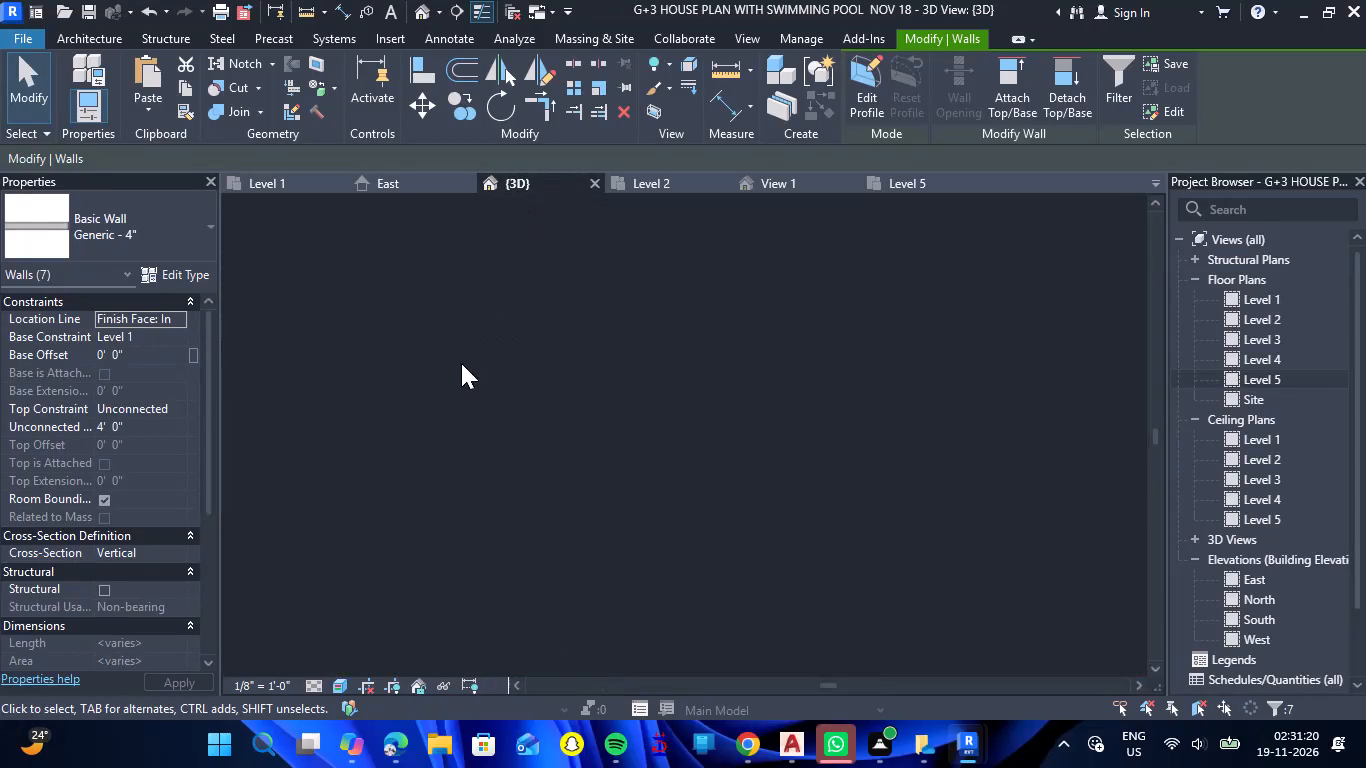
Nudge the seven selected boundary walls down once and left twice towards the edges of the grass toposolid.
scroll(495, 408, "down", 8)
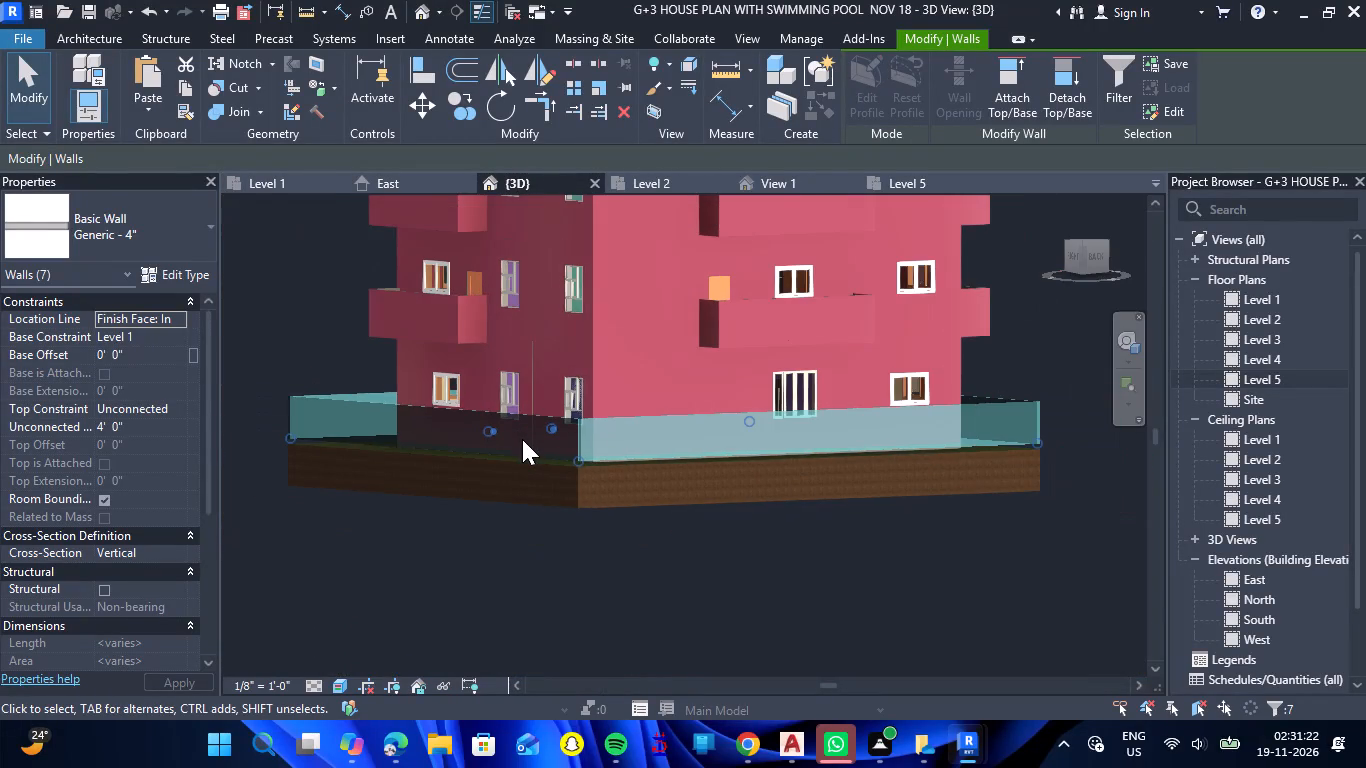
key("Down")
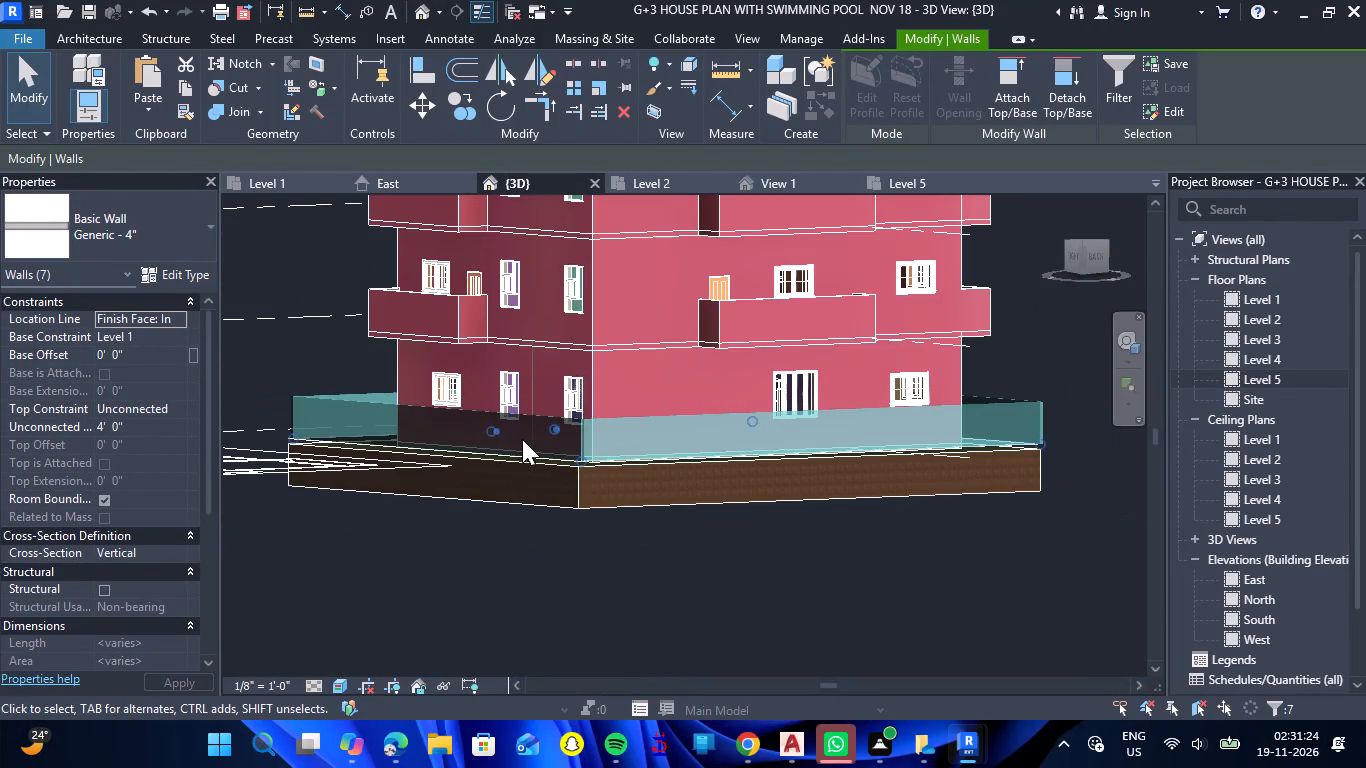
key("Left")
key("Left")
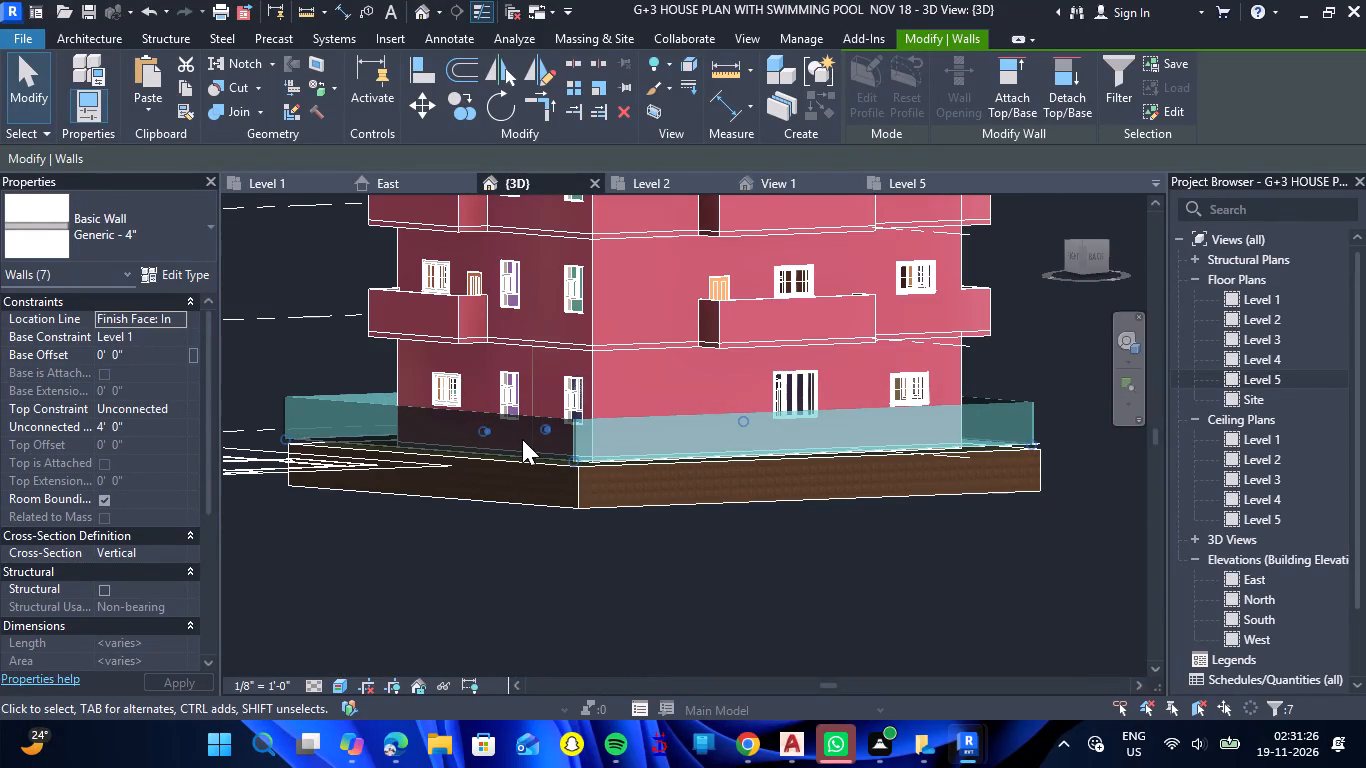
left_click_drag(416, 563, 461, 562, "shift")
right_click_drag(416, 563, 461, 562, "shift")
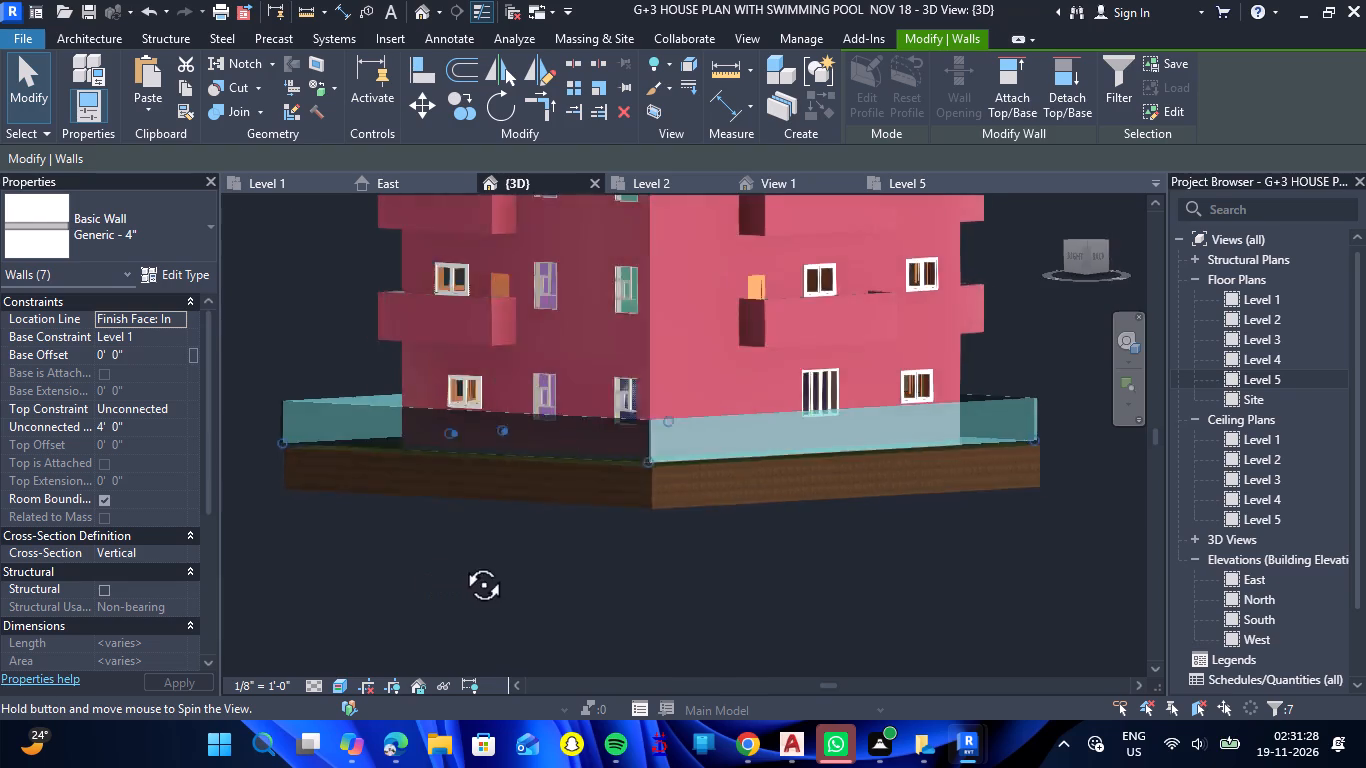
left_click_drag(461, 562, 605, 624, "shift")
right_click_drag(461, 562, 605, 624, "shift")
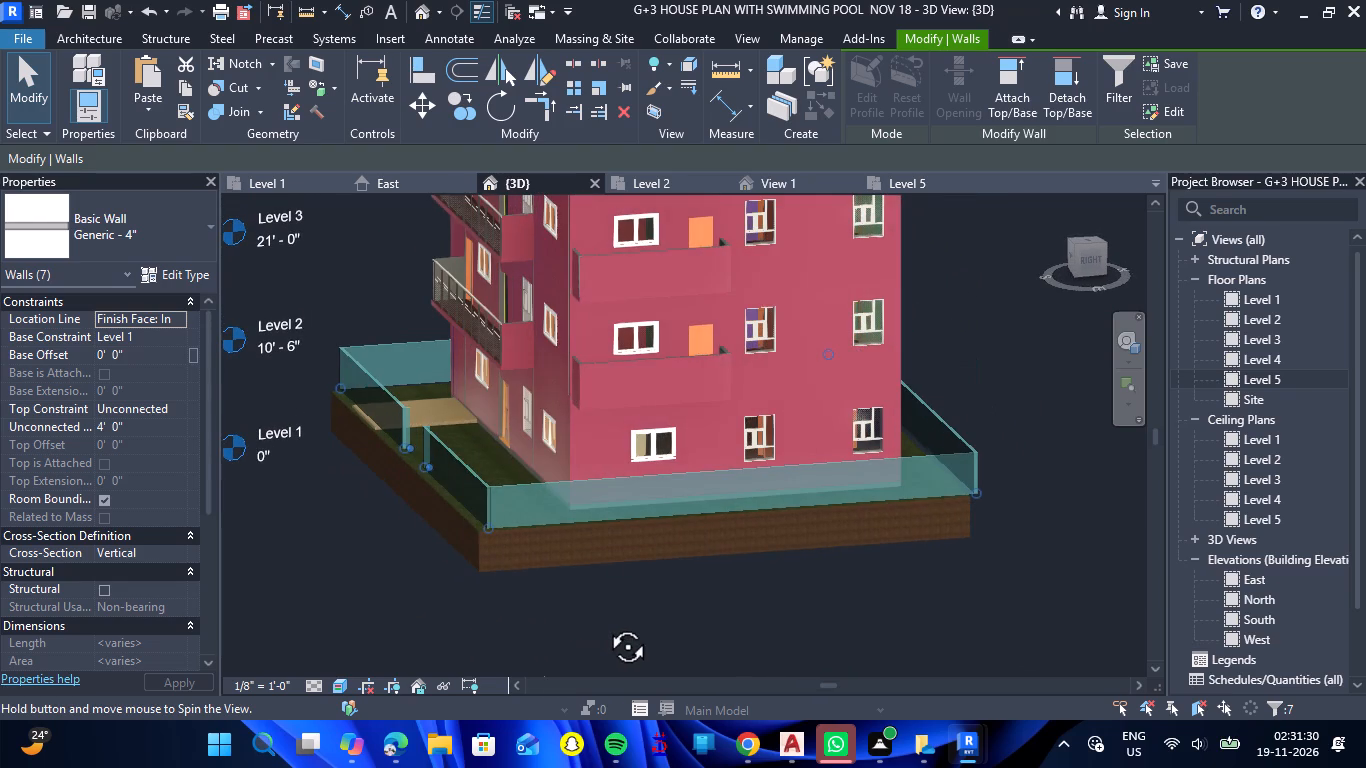
right_click_drag(605, 624, 593, 628, "shift")
left_click_drag(605, 624, 593, 628, "shift")
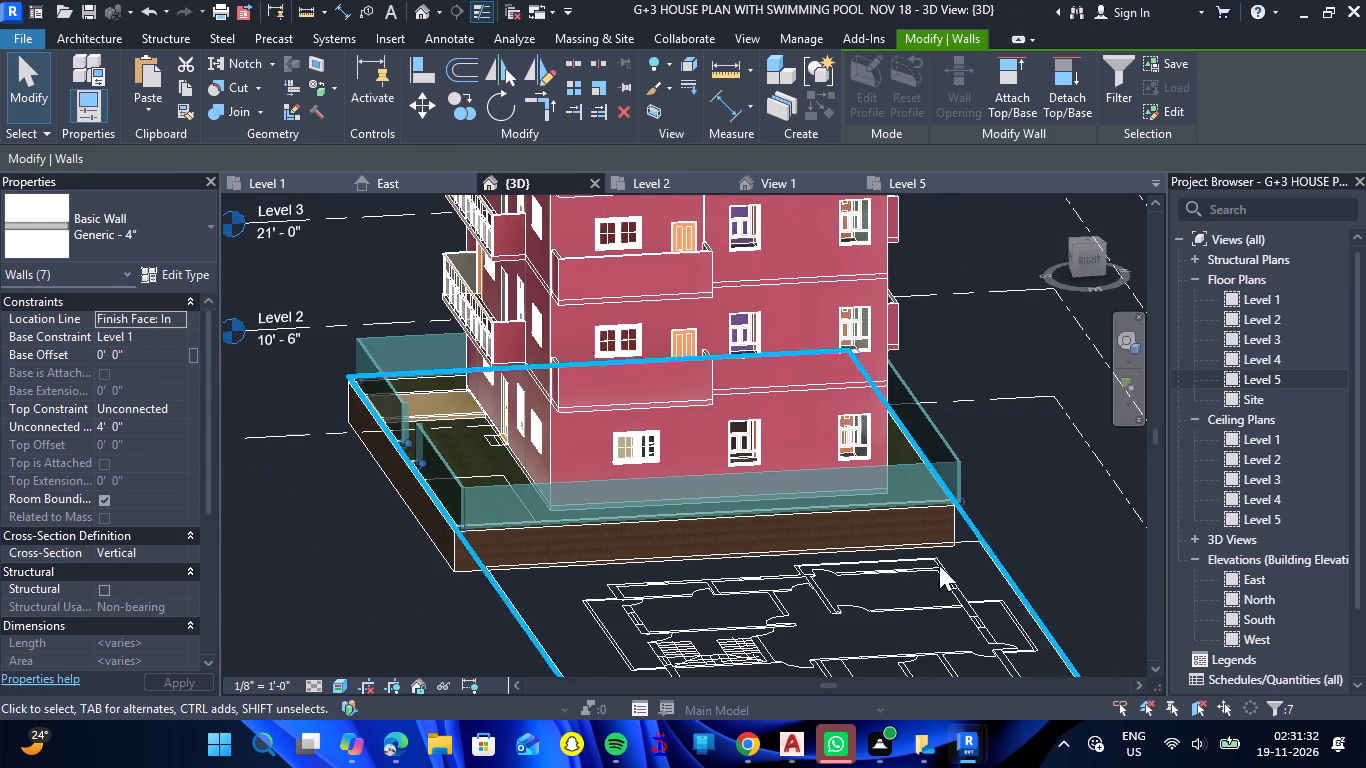
left_click_drag(1017, 517, 1001, 543)
right_click_drag(1017, 517, 1001, 543, "shift")
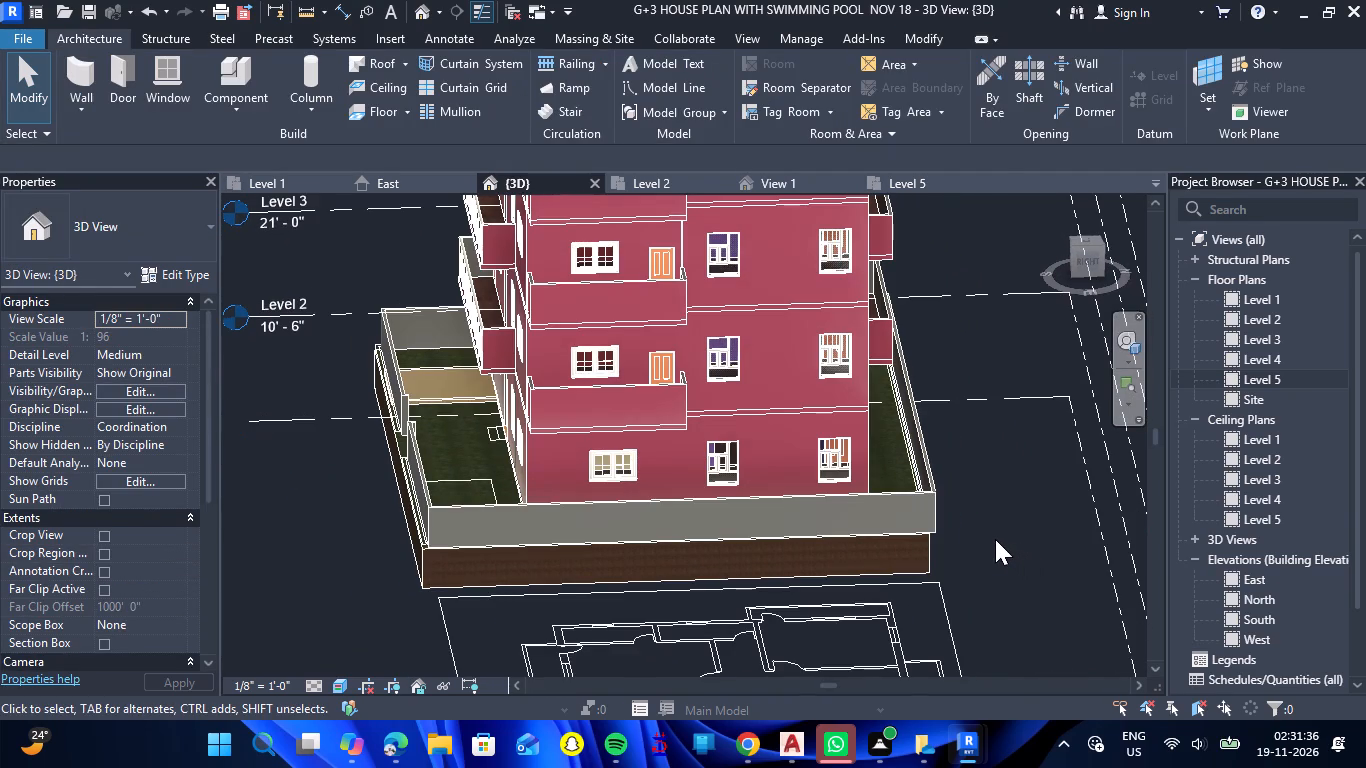
Reselect all seven boundary walls, including the two short returns at the opening, and nudge them left to align with the toposolid edges.
left_click(934, 501)
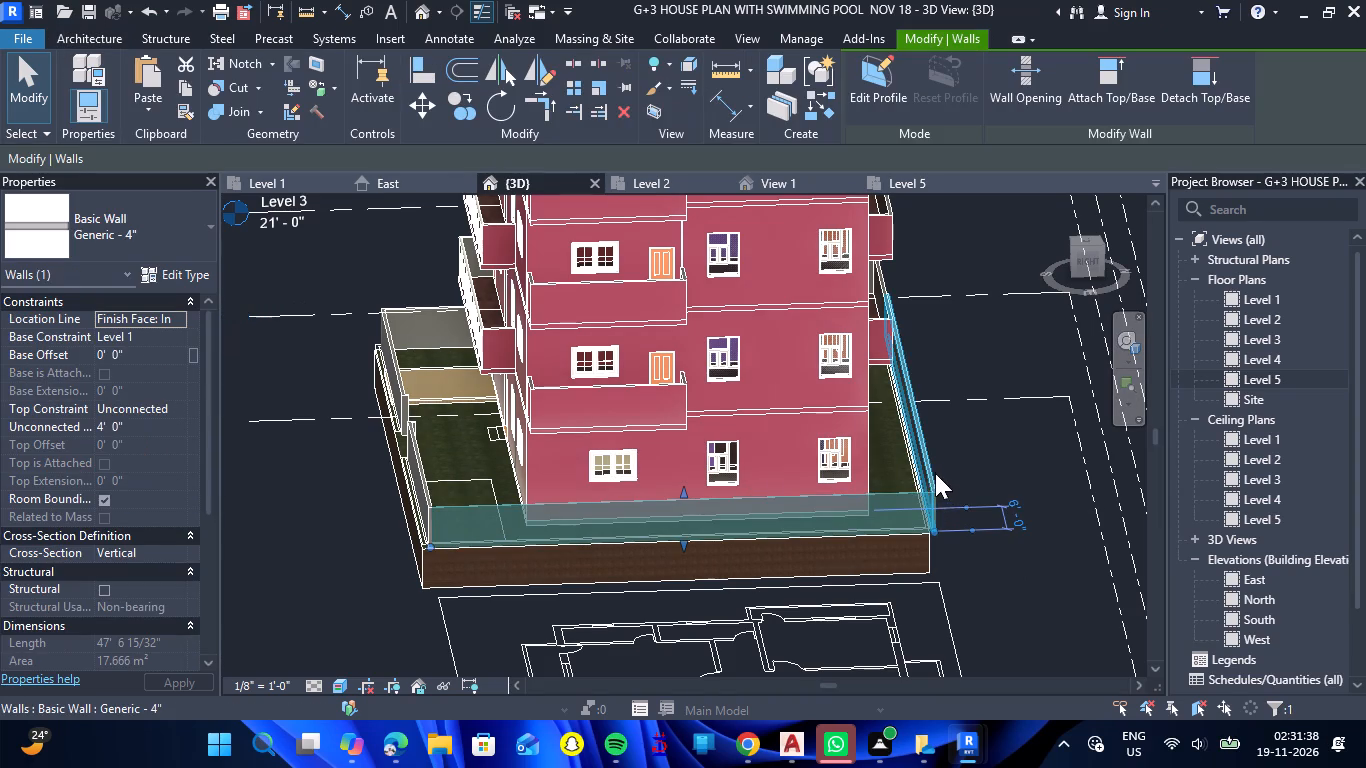
left_click(930, 469, "ctrl")
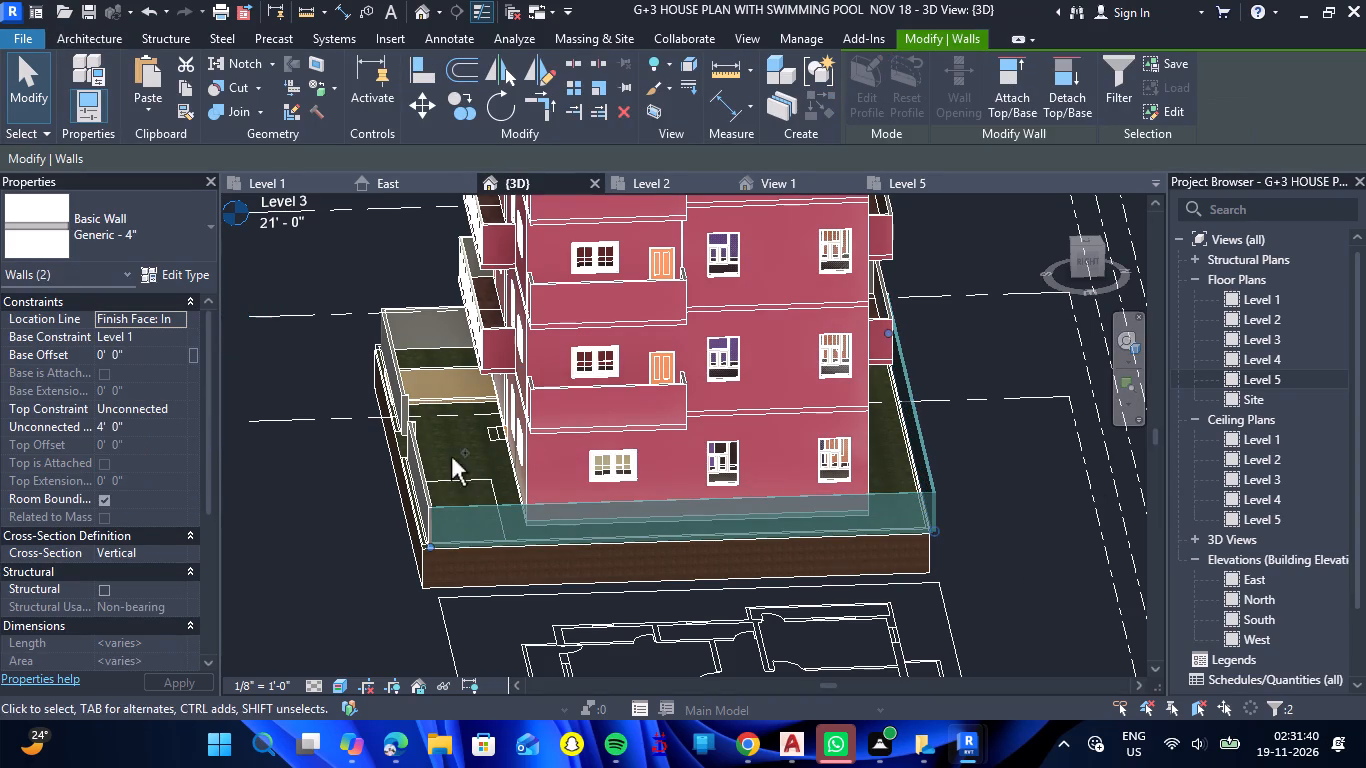
left_click(422, 464, "ctrl")
left_click(396, 360, "ctrl")
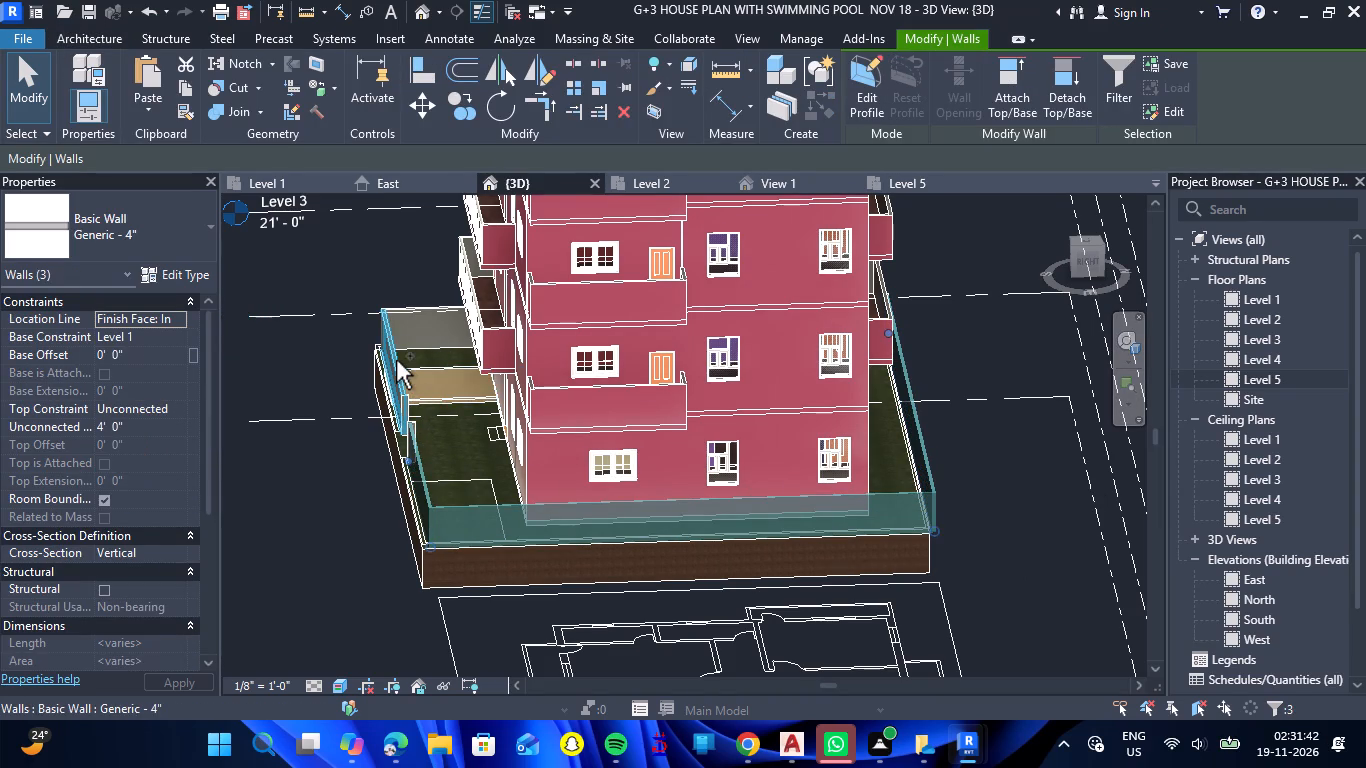
left_click(408, 311, "ctrl")
scroll(402, 402, "up", 2)
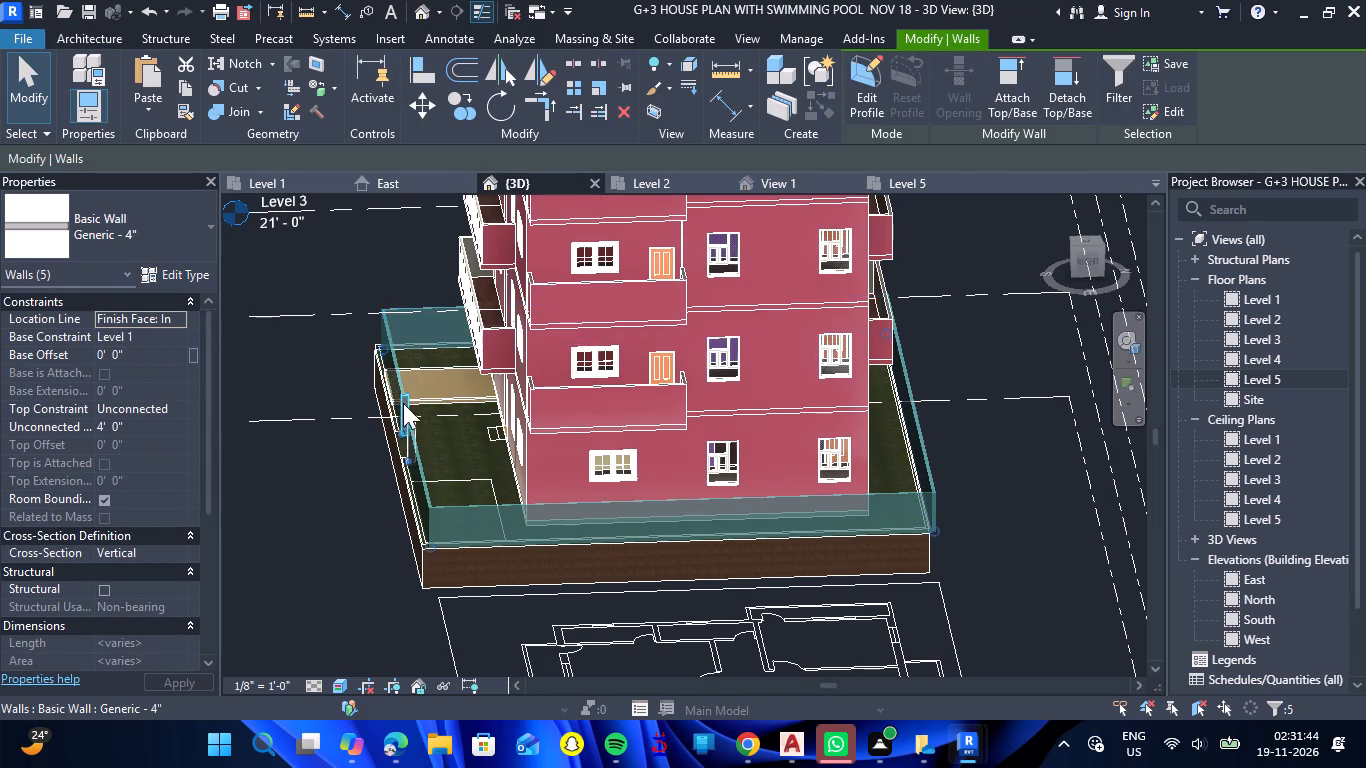
scroll(403, 403, "up", 5)
left_click(406, 404, "ctrl")
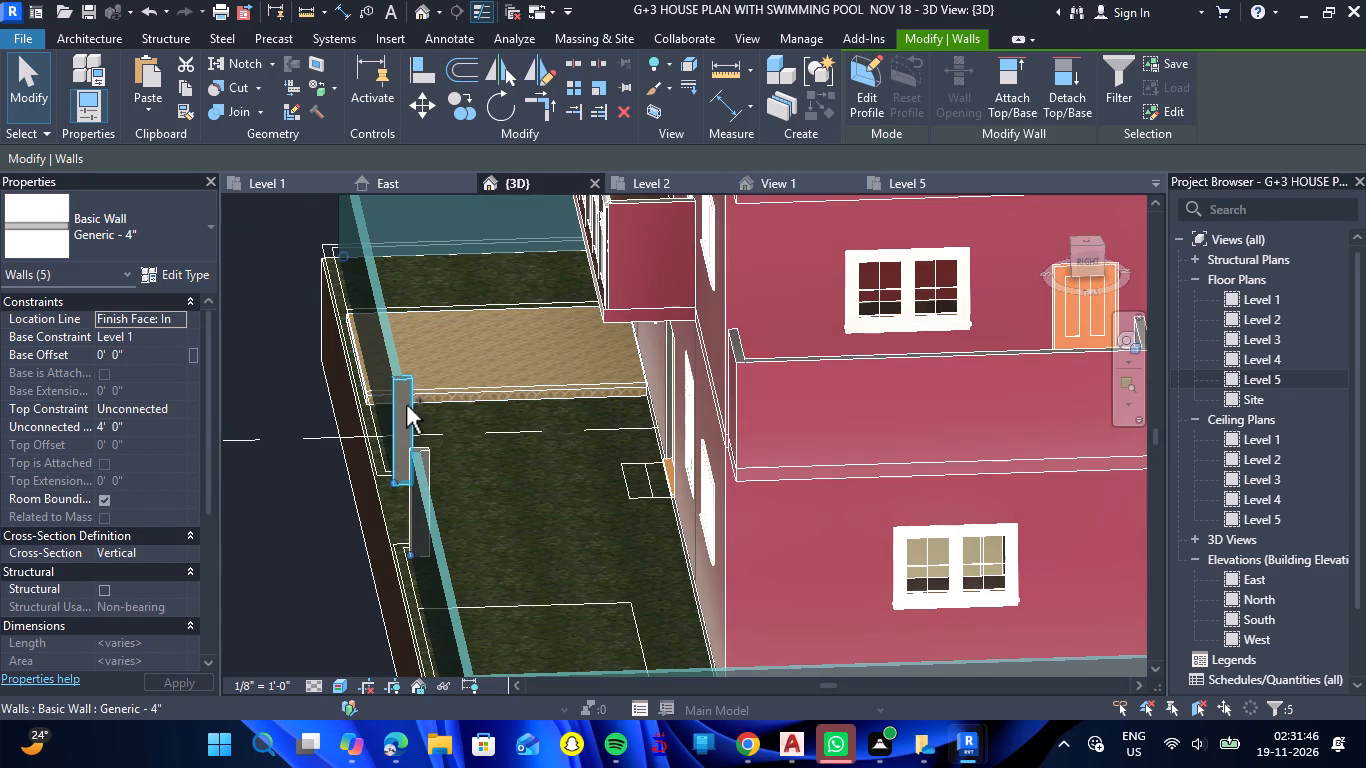
scroll(428, 452, "up", 7)
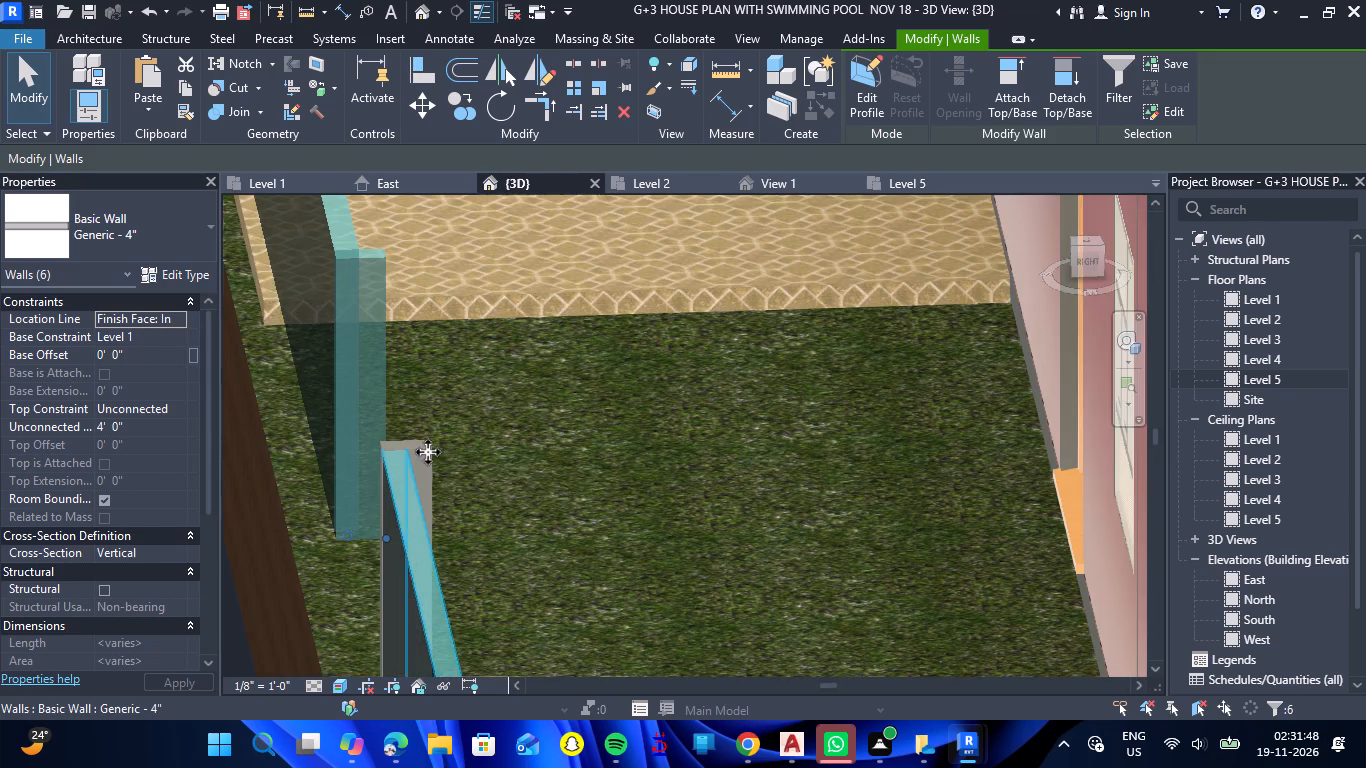
left_click(426, 456, "ctrl")
scroll(490, 442, "down", 15)
key("Left")
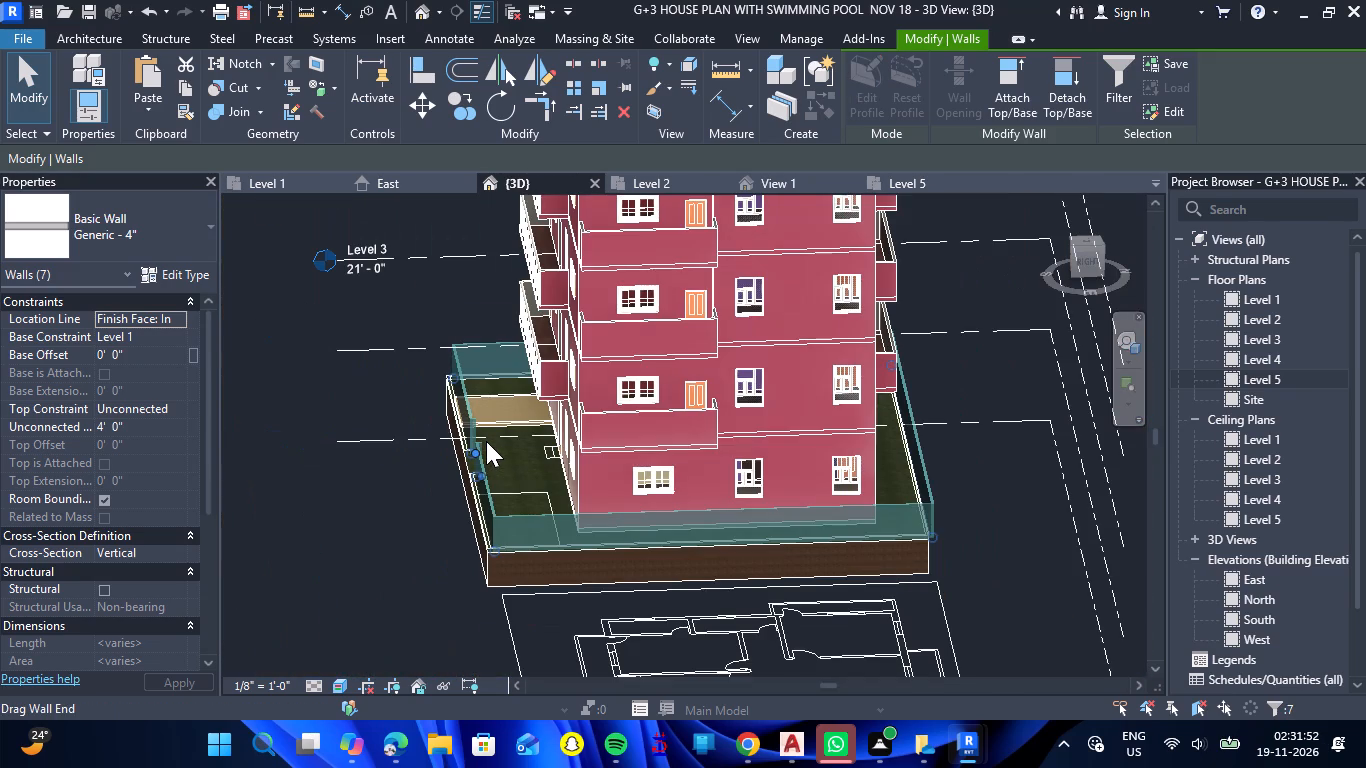
key("Left")
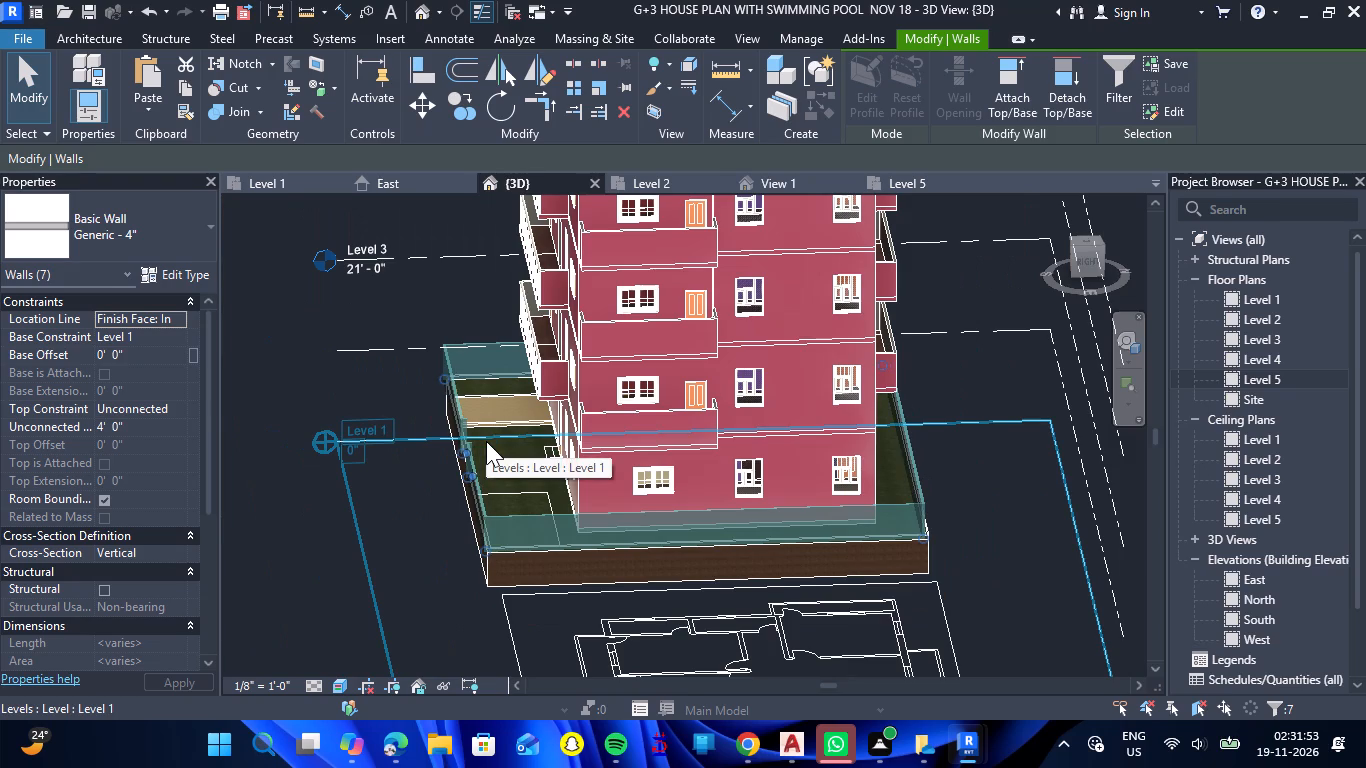
key("Right")
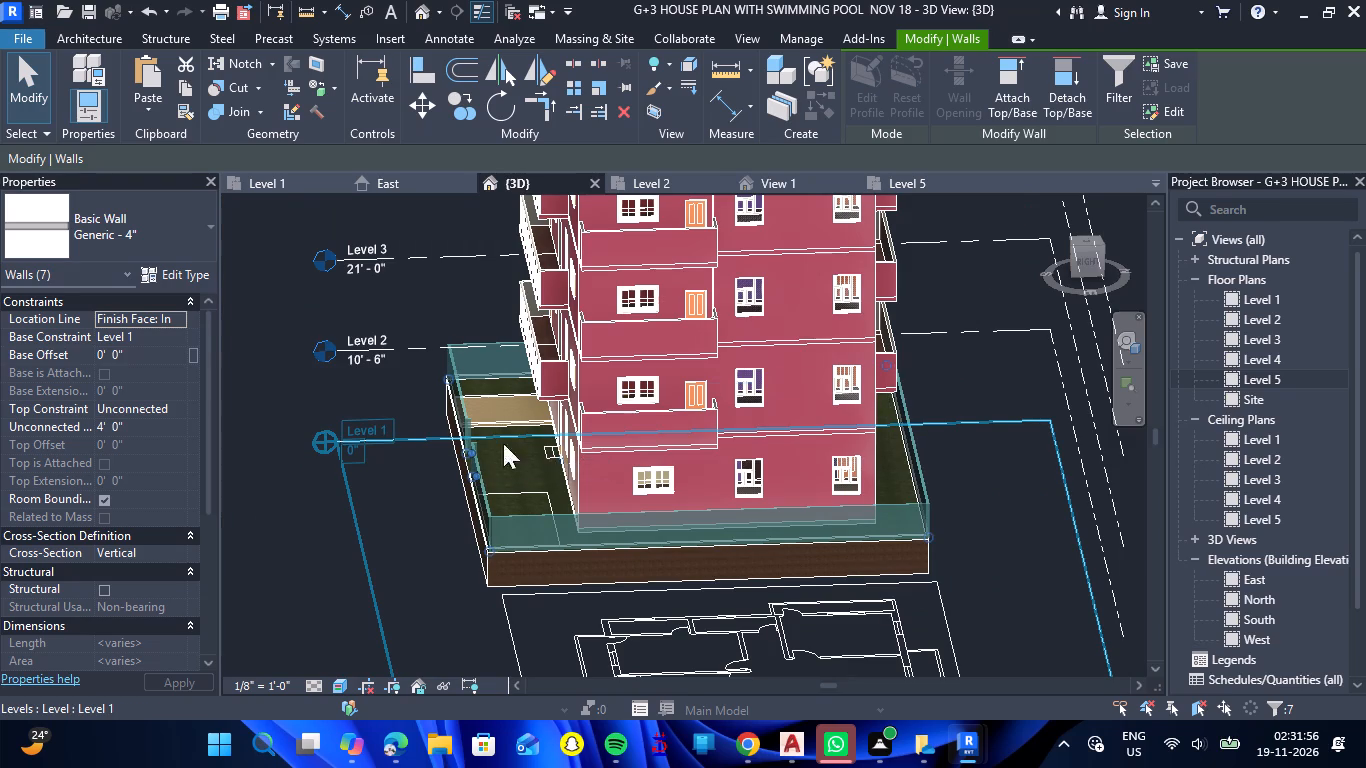
scroll(505, 547, "up", 5)
left_click(384, 568)
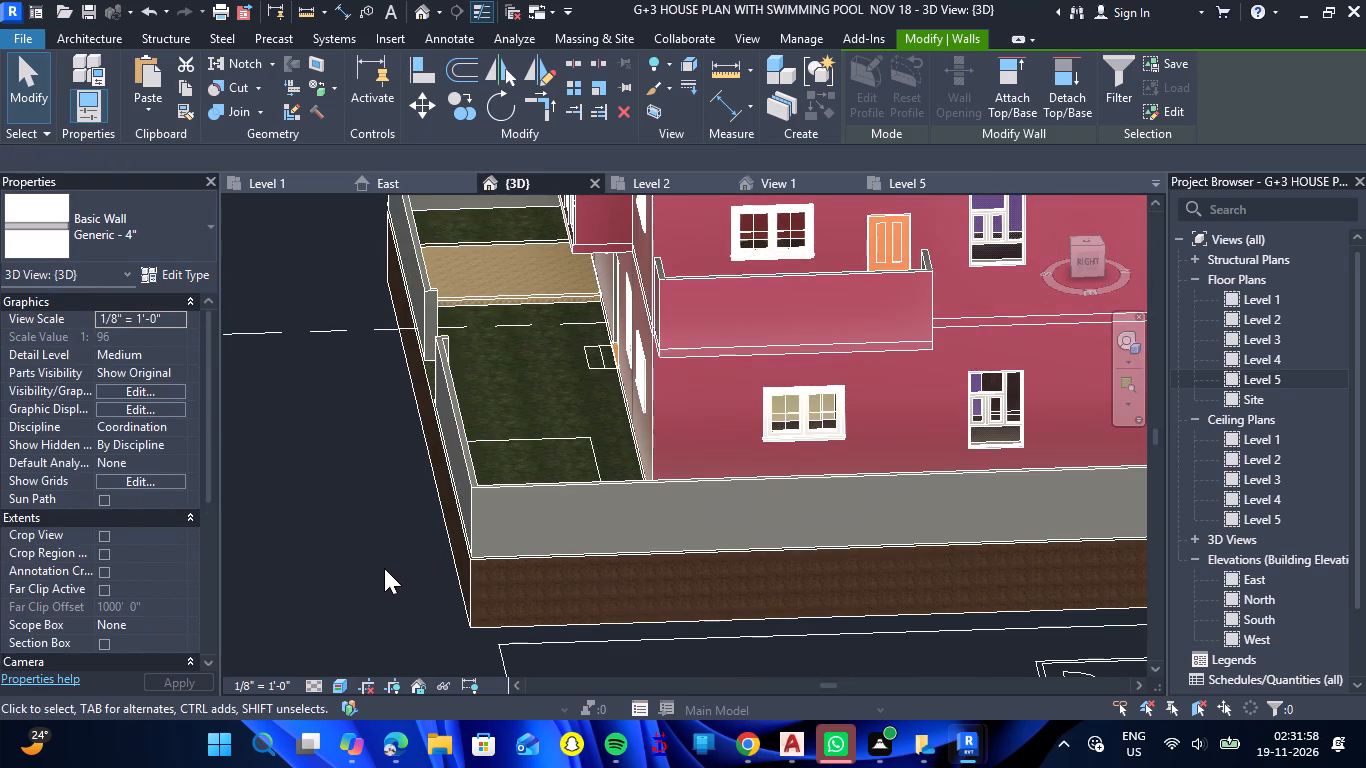
Set the base offset of the boundary wall beside the imported CAD plan to -6".
scroll(386, 565, "down", 6)
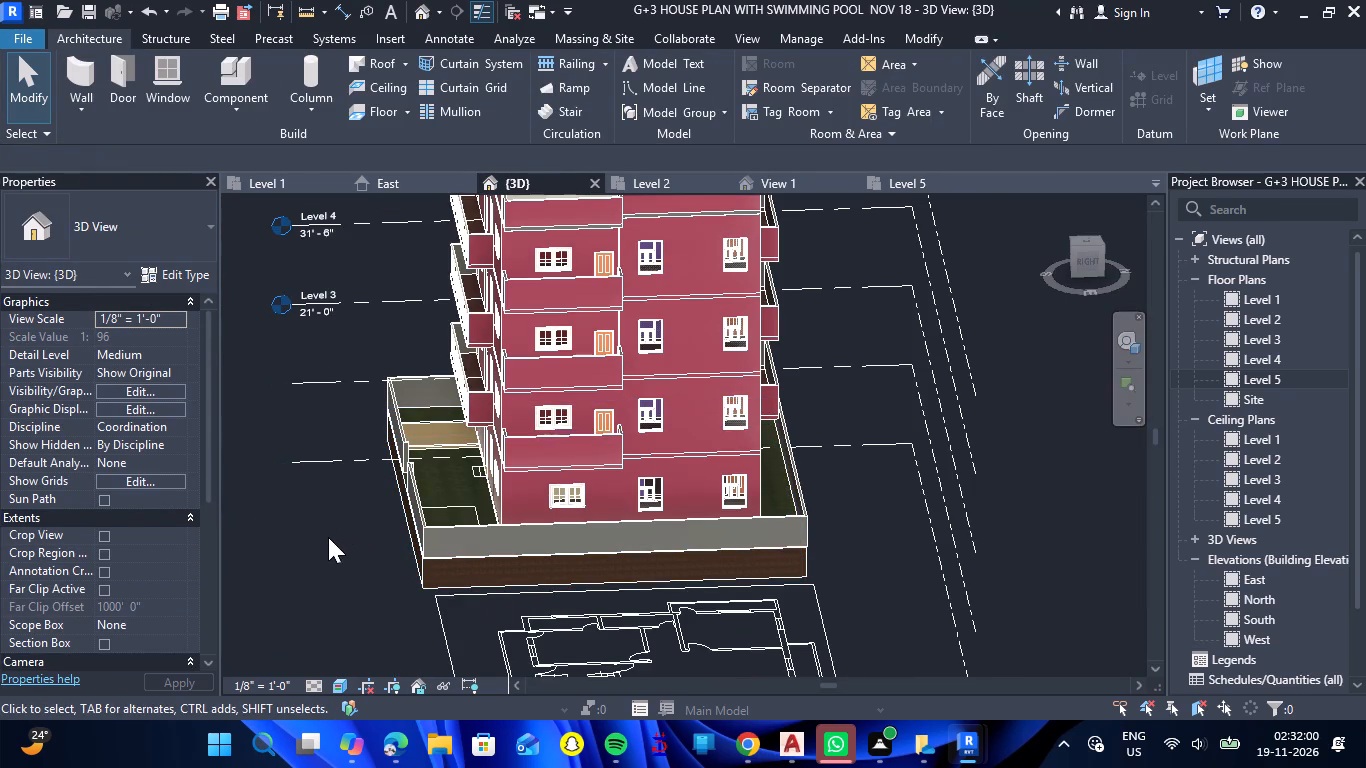
left_click_drag(372, 591, 364, 479, "shift")
right_click_drag(372, 591, 364, 479, "shift")
scroll(457, 451, "up", 6)
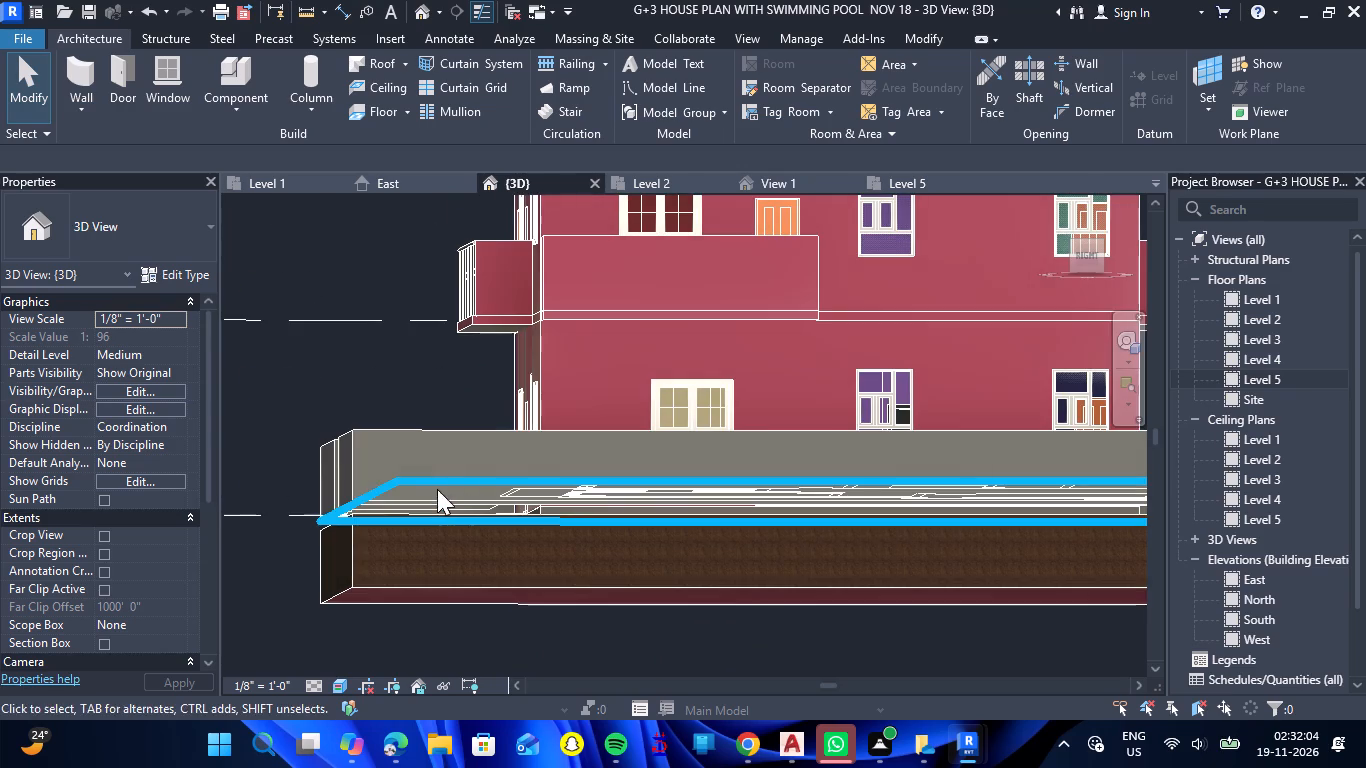
left_click(434, 430)
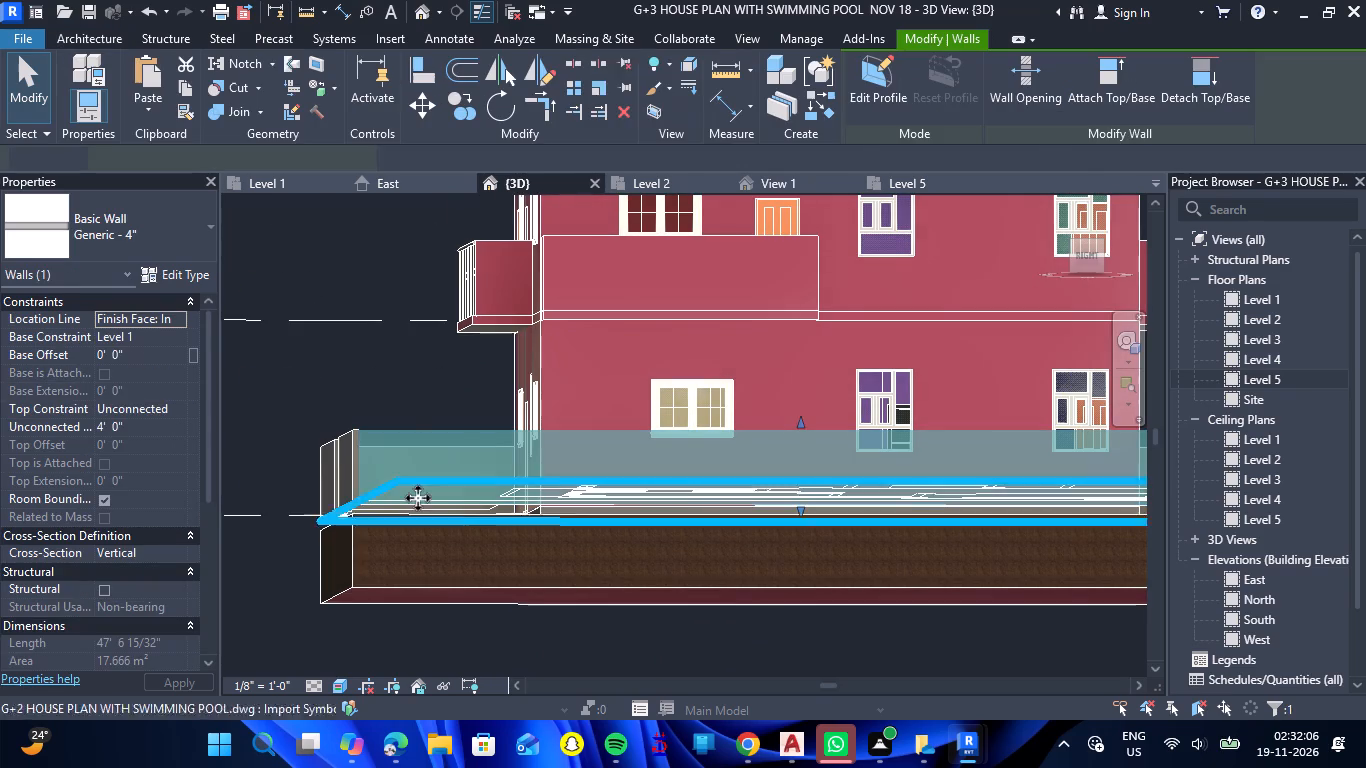
left_click(151, 425)
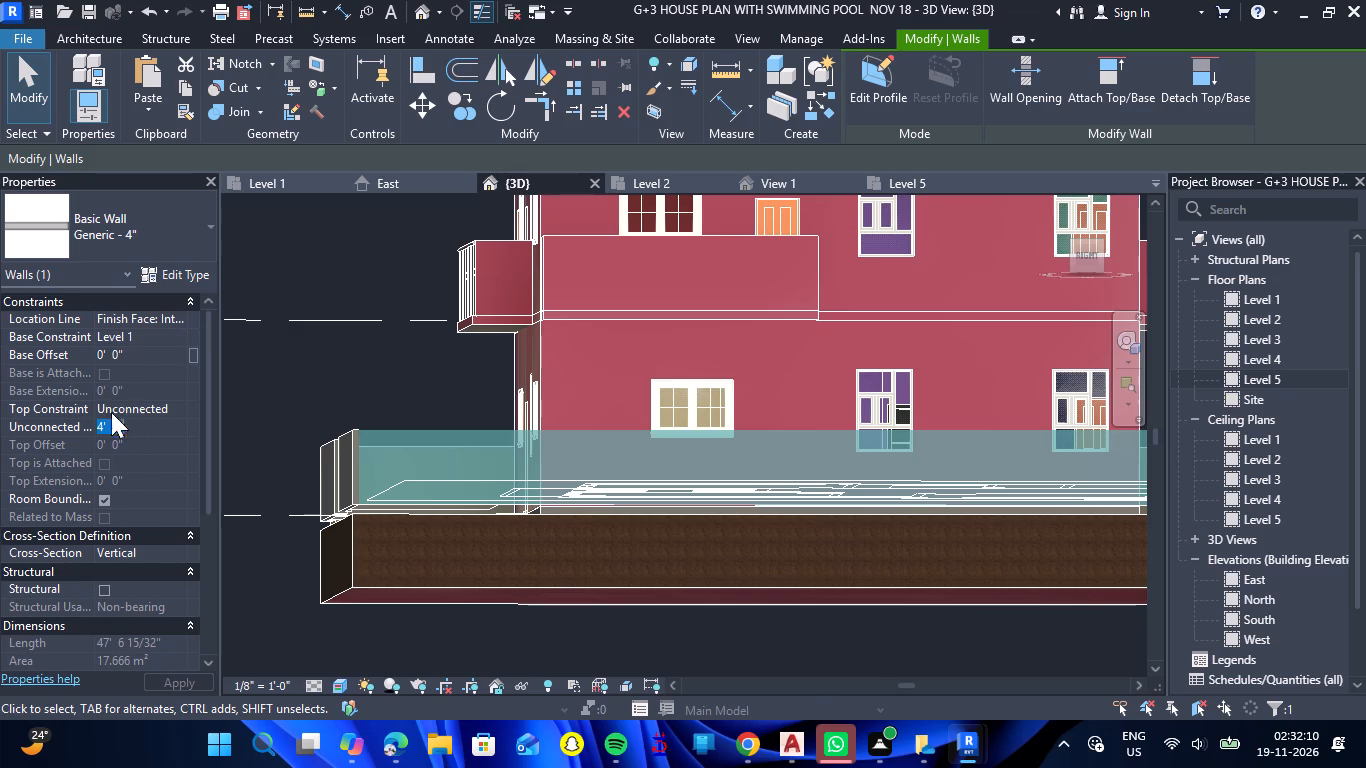
left_click(142, 358)
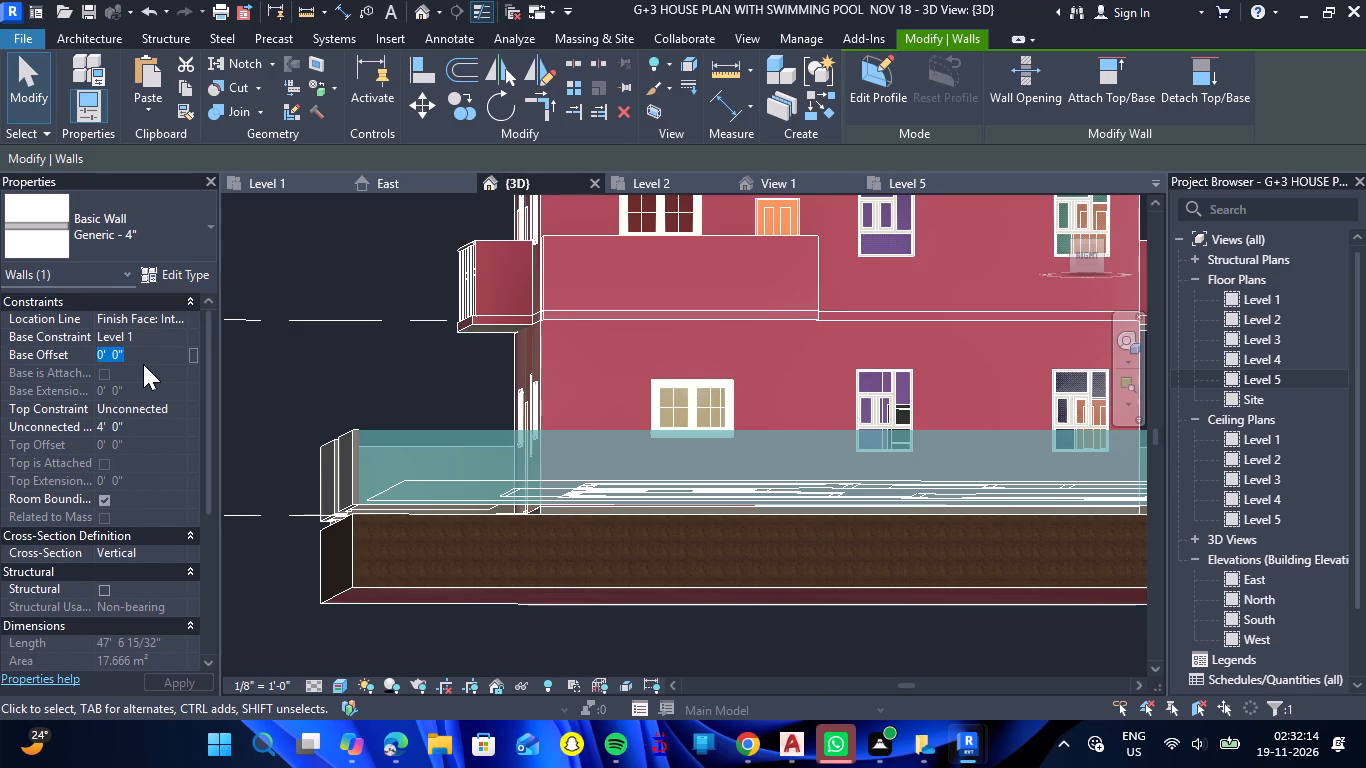
key("minus")
key("6")
key("shift+quotedbl")
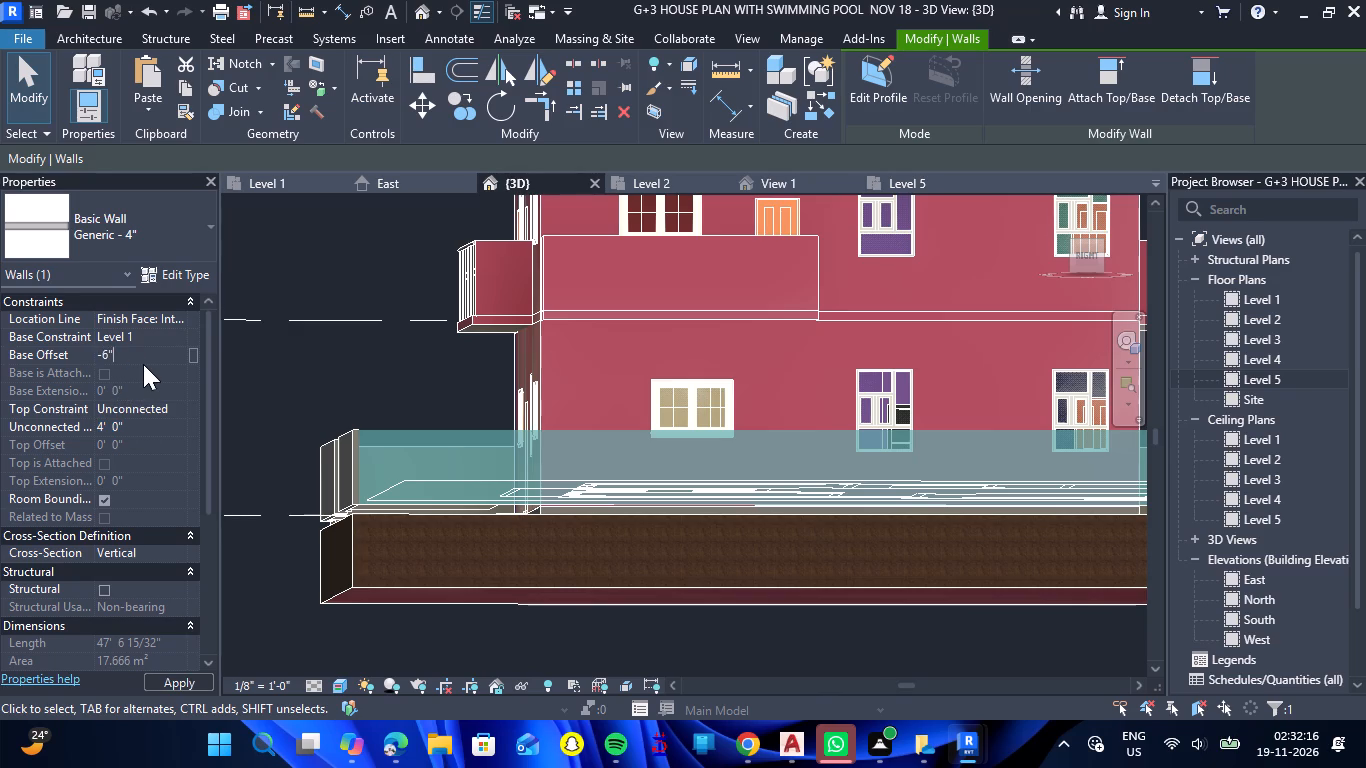
key("Return")
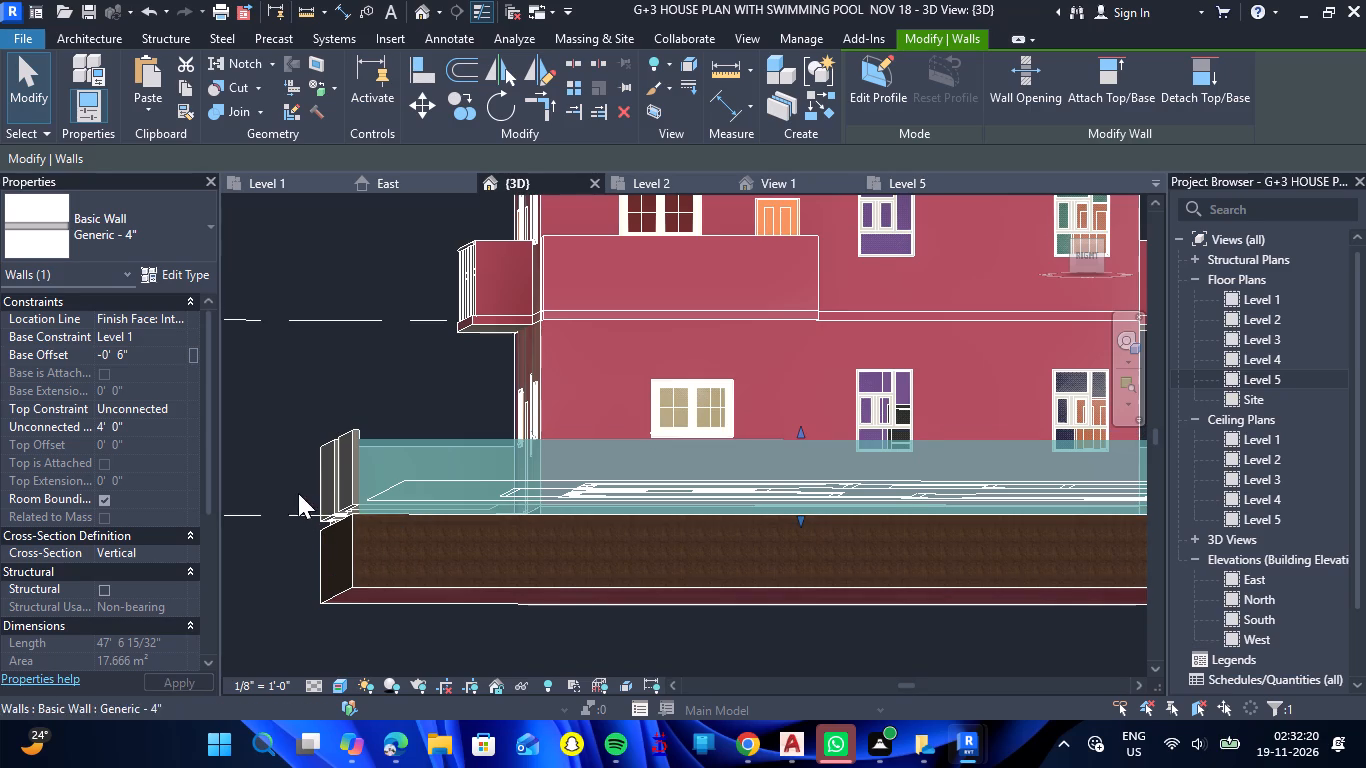
left_click(277, 596)
Set the base offset of the other six boundary walls, including both short returns at the opening, to -6".
left_click_drag(267, 591, 321, 663, "shift")
right_click_drag(267, 591, 320, 668, "shift")
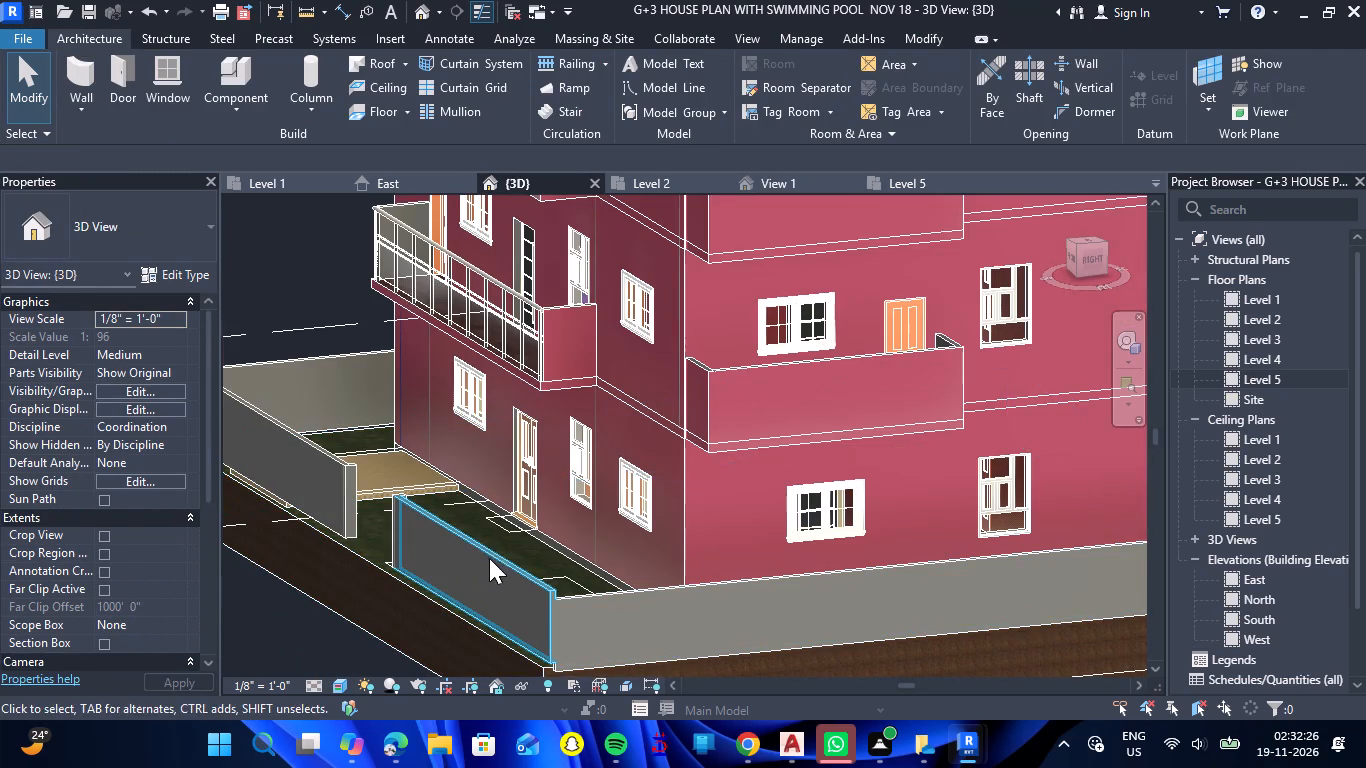
left_click(492, 555)
scroll(402, 503, "up", 9)
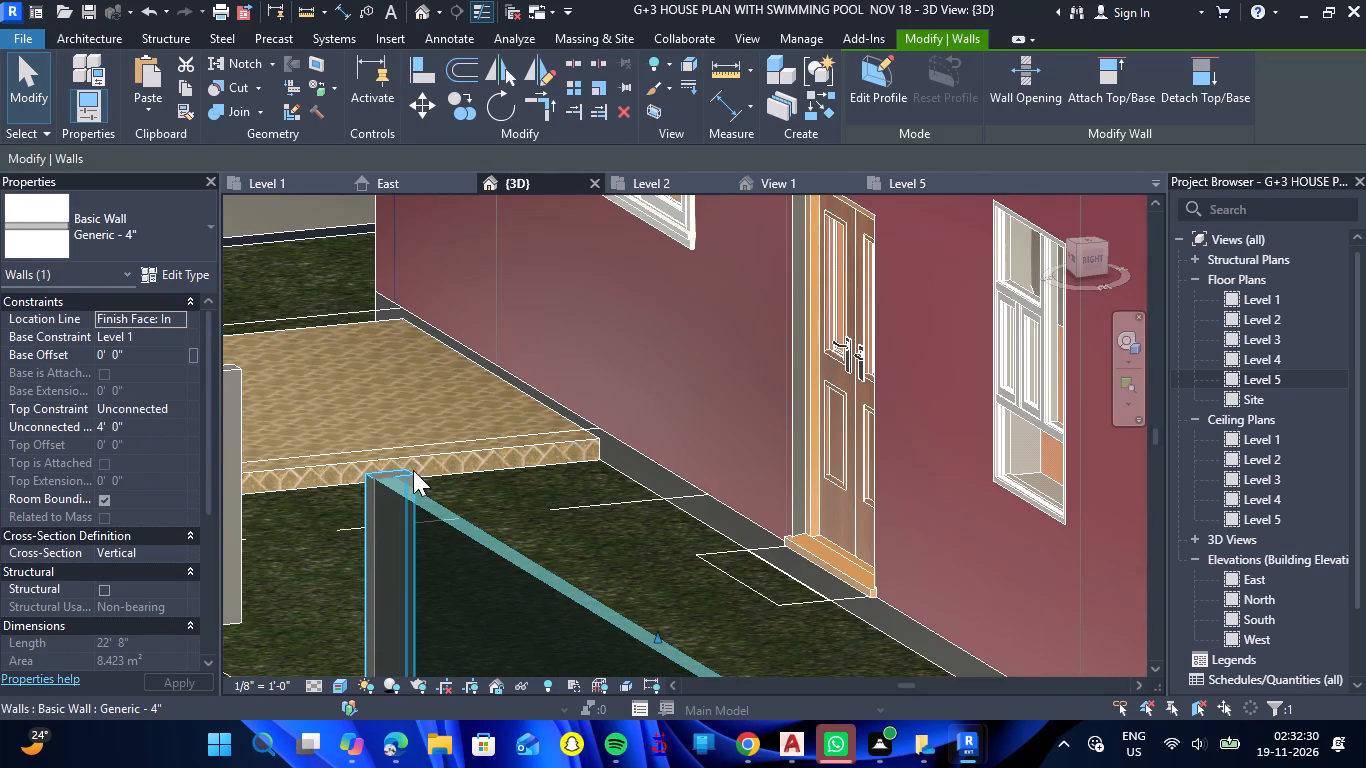
left_click(410, 475, "ctrl")
scroll(461, 491, "down", 3)
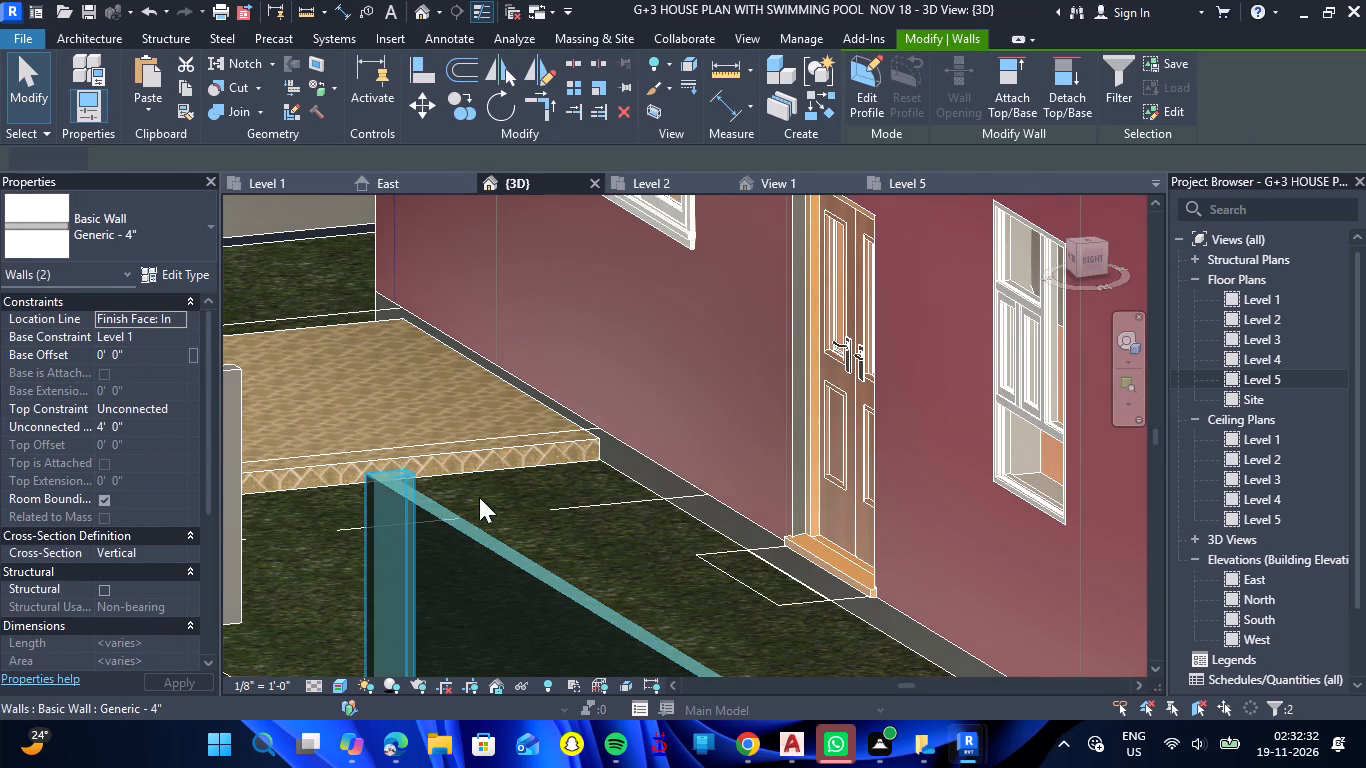
scroll(479, 497, "down", 2)
scroll(342, 424, "up", 6)
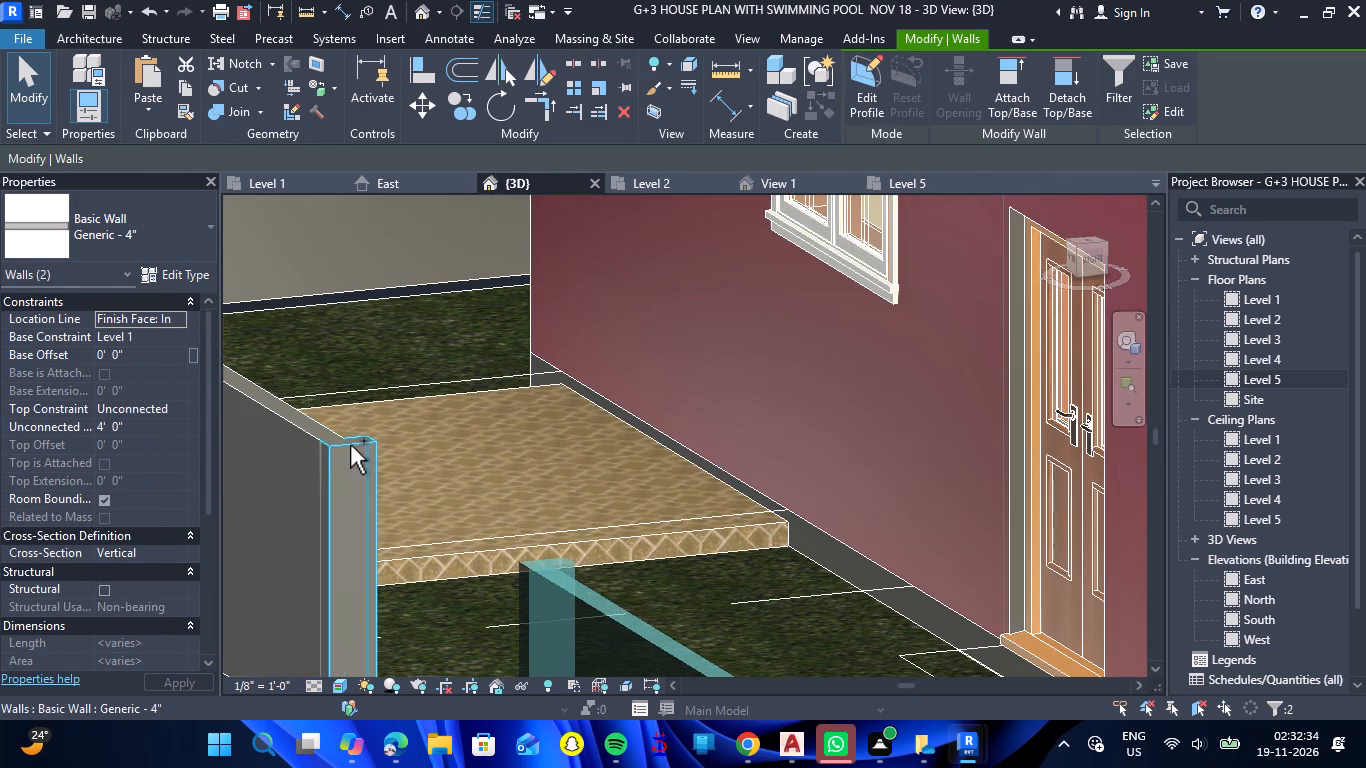
left_click(350, 445, "ctrl")
left_click(308, 436, "ctrl")
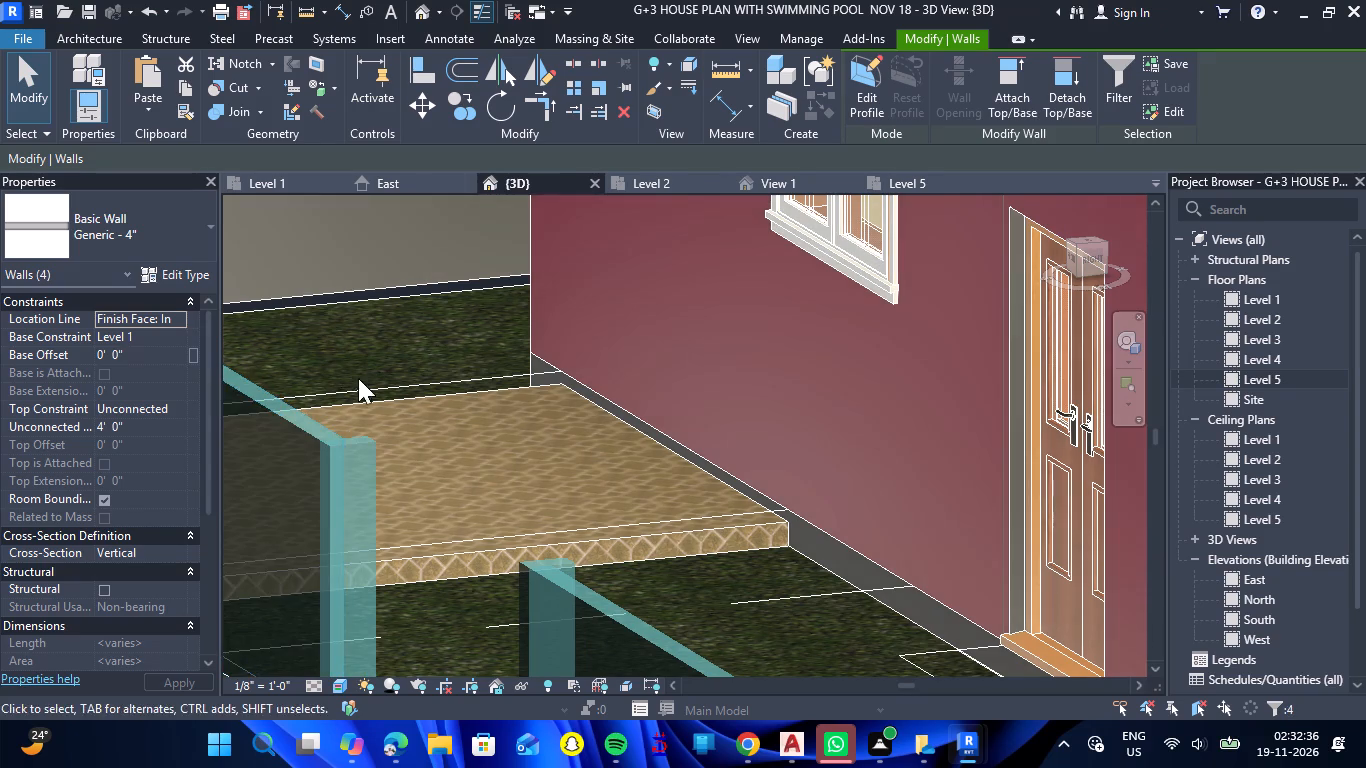
scroll(368, 379, "down", 11)
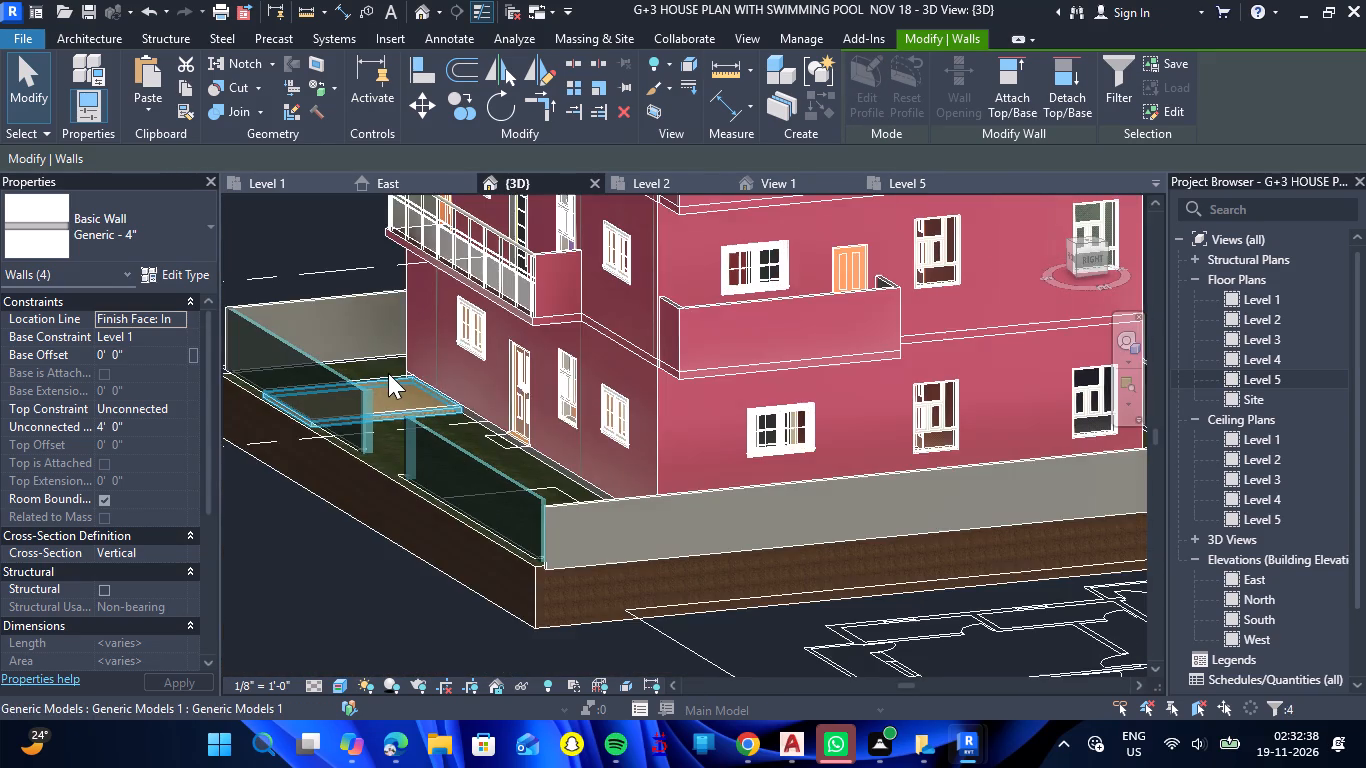
scroll(390, 376, "down", 2)
scroll(291, 311, "up", 6)
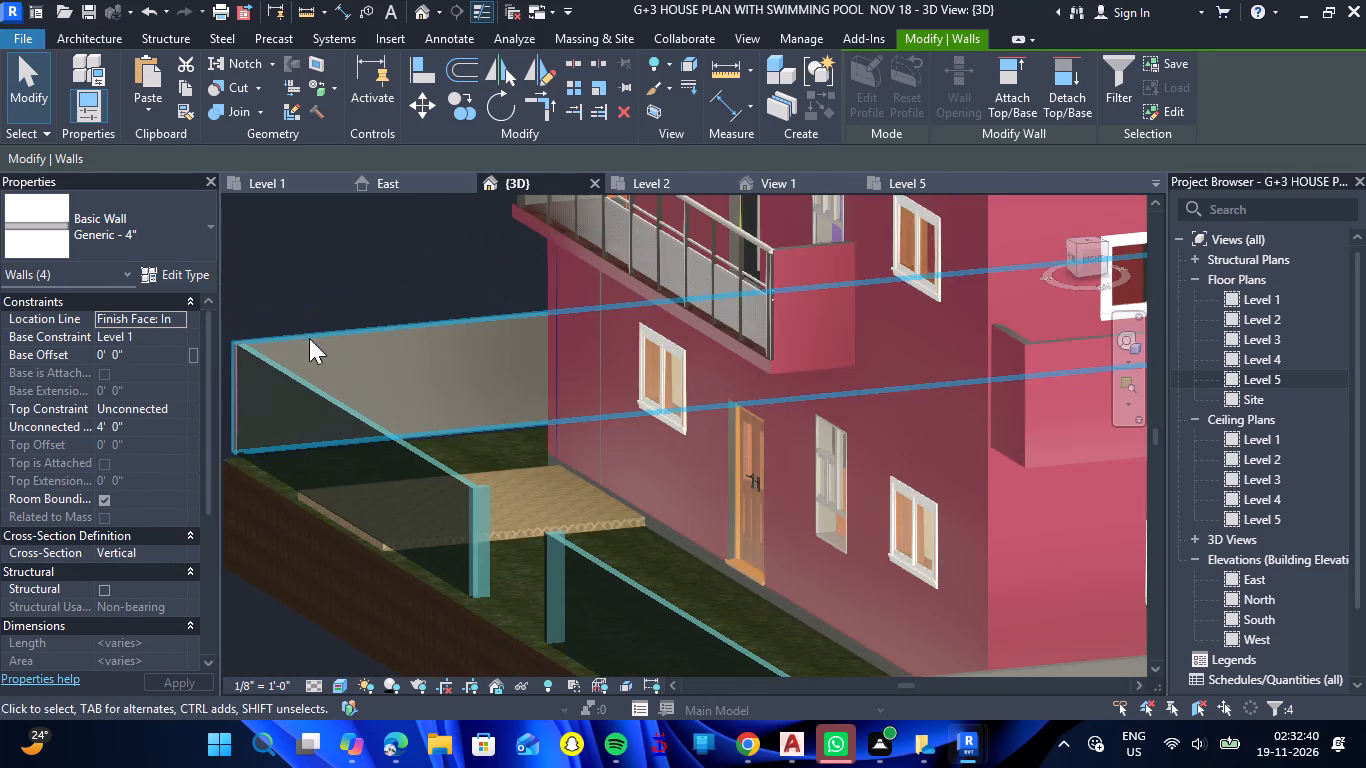
left_click(314, 340, "ctrl")
scroll(309, 367, "down", 2)
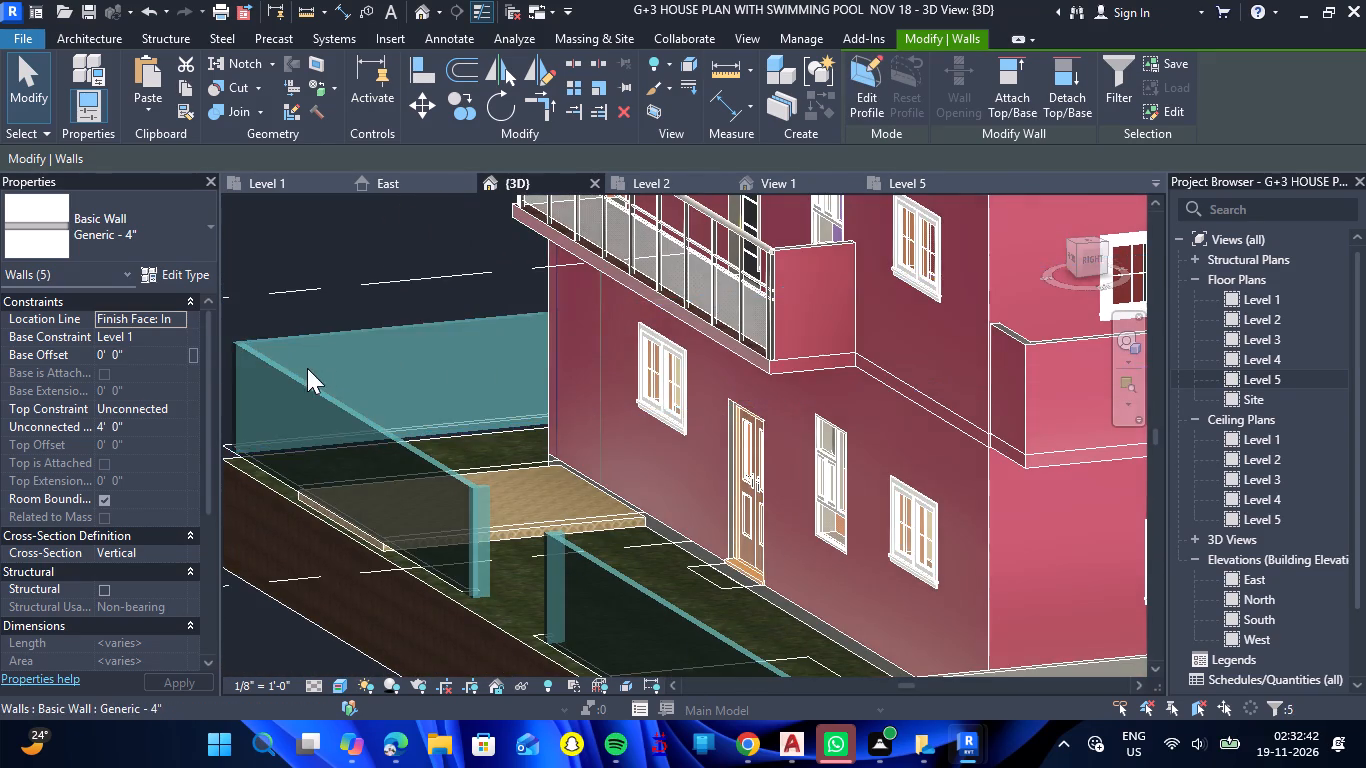
scroll(307, 368, "down", 7)
scroll(789, 394, "up", 7)
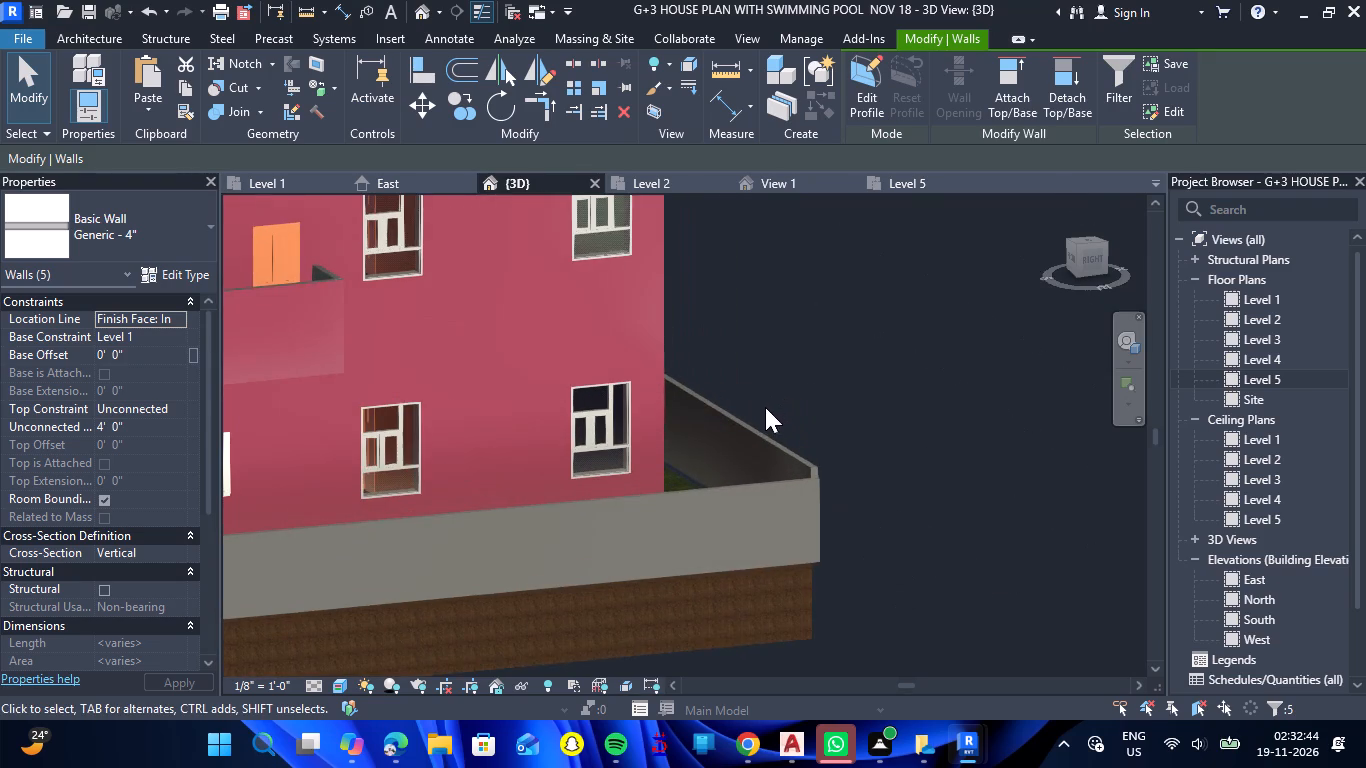
left_click(751, 431, "ctrl")
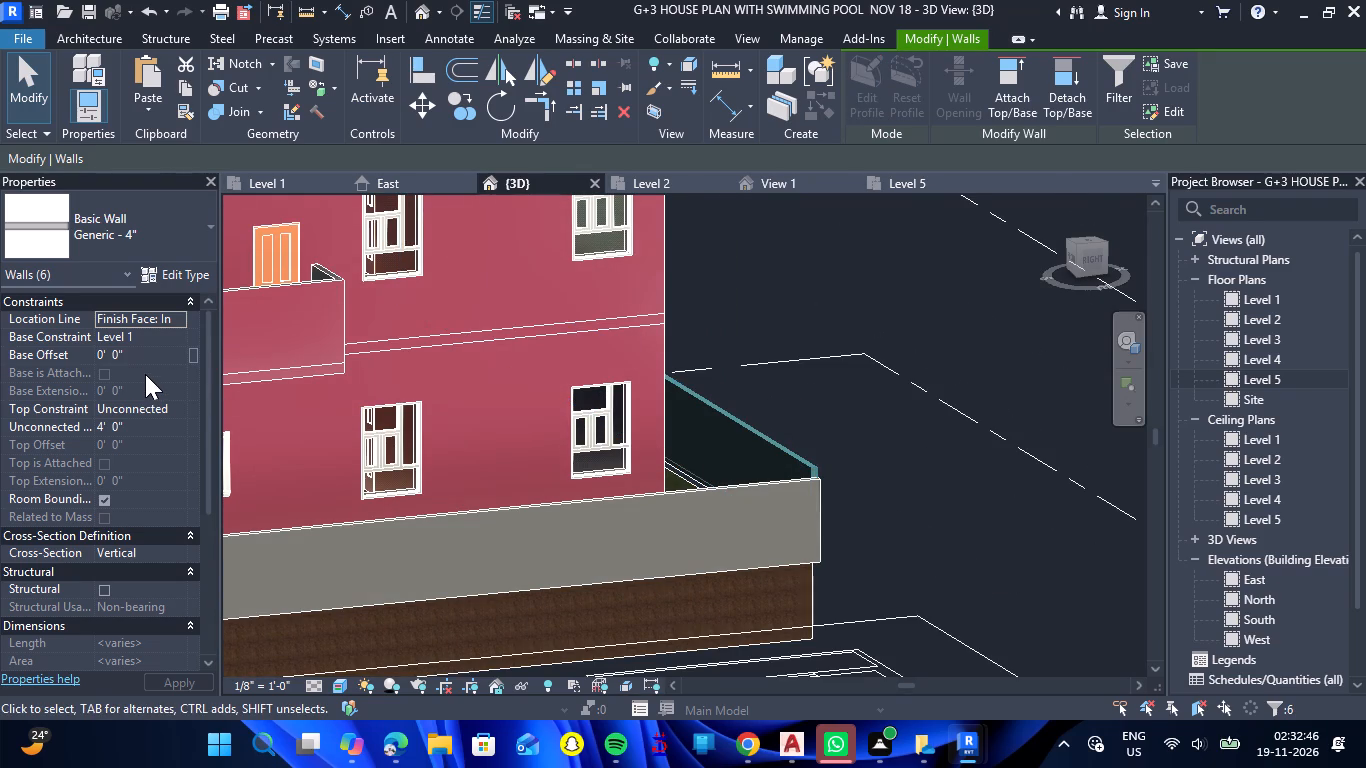
left_click(147, 360)
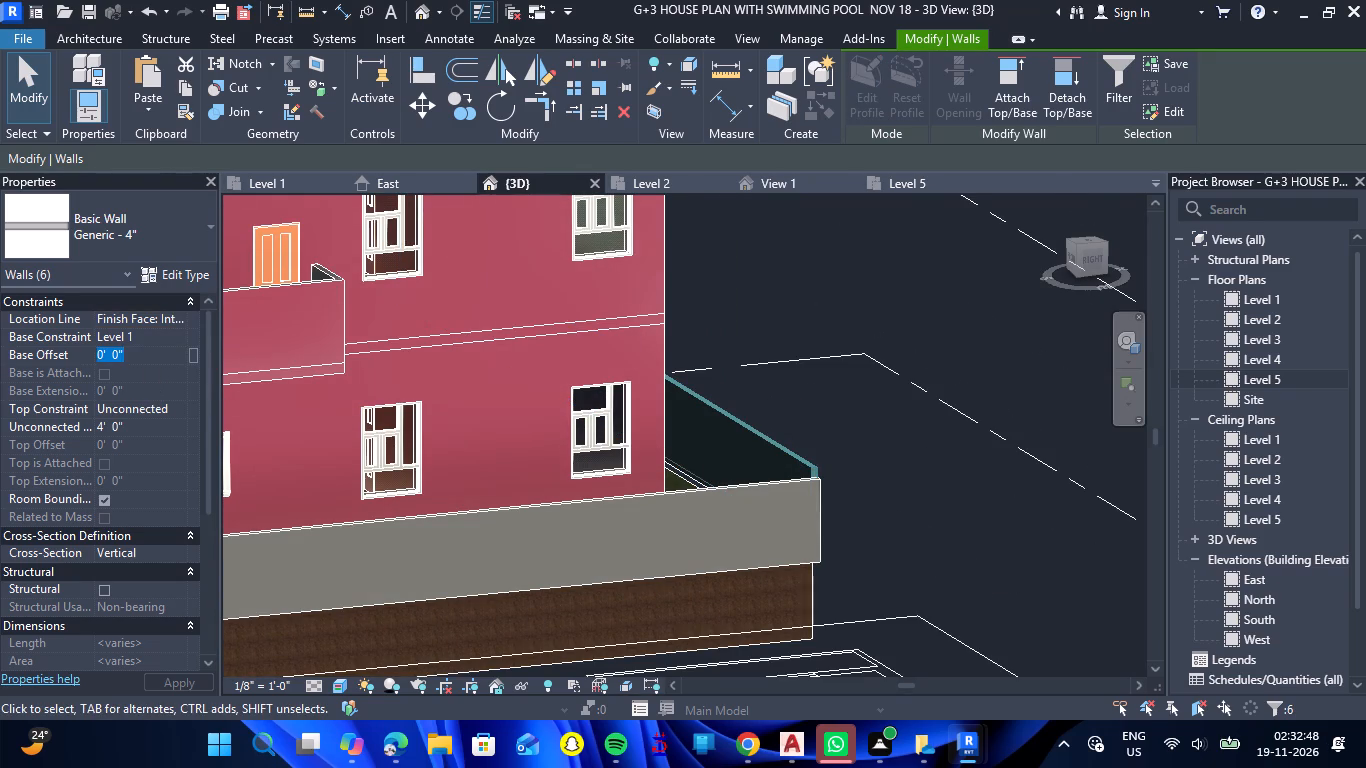
type("-6")
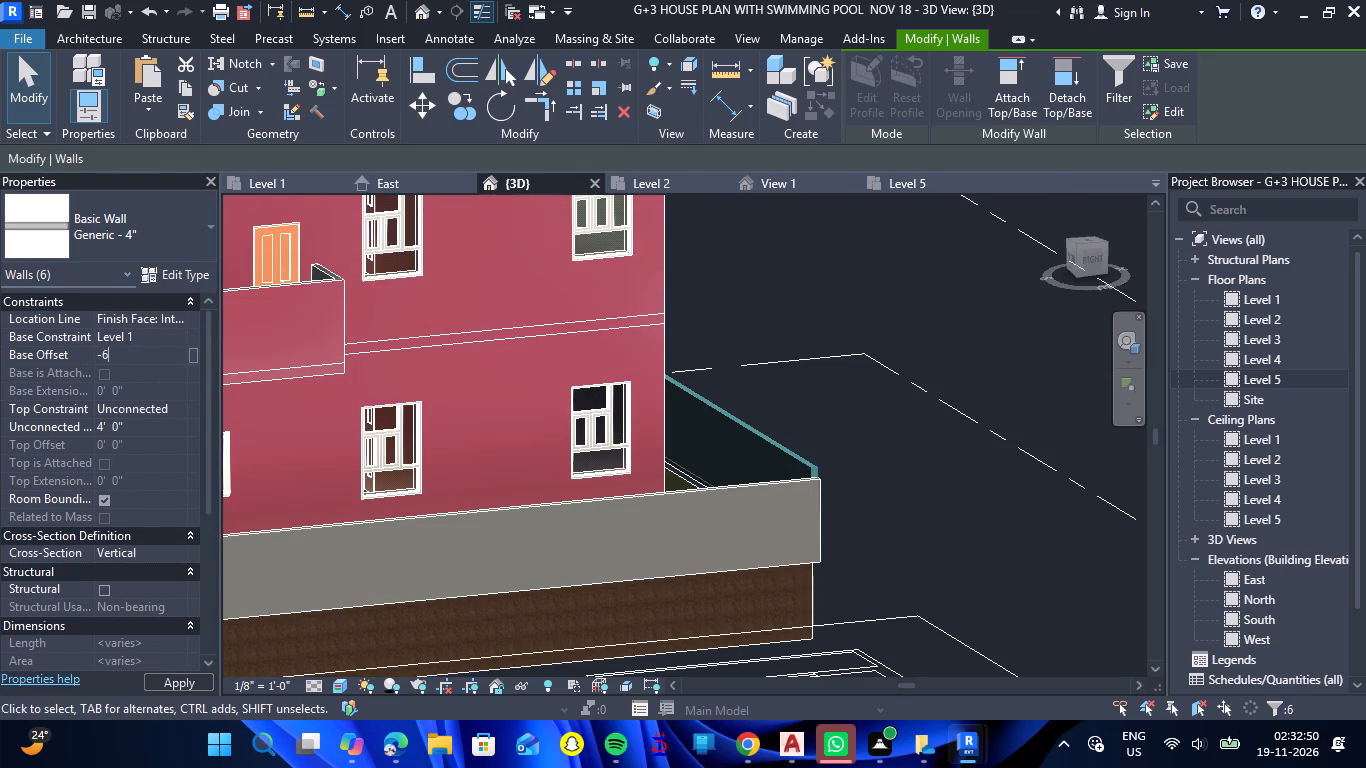
key("shift+quotedbl")
key("Return")
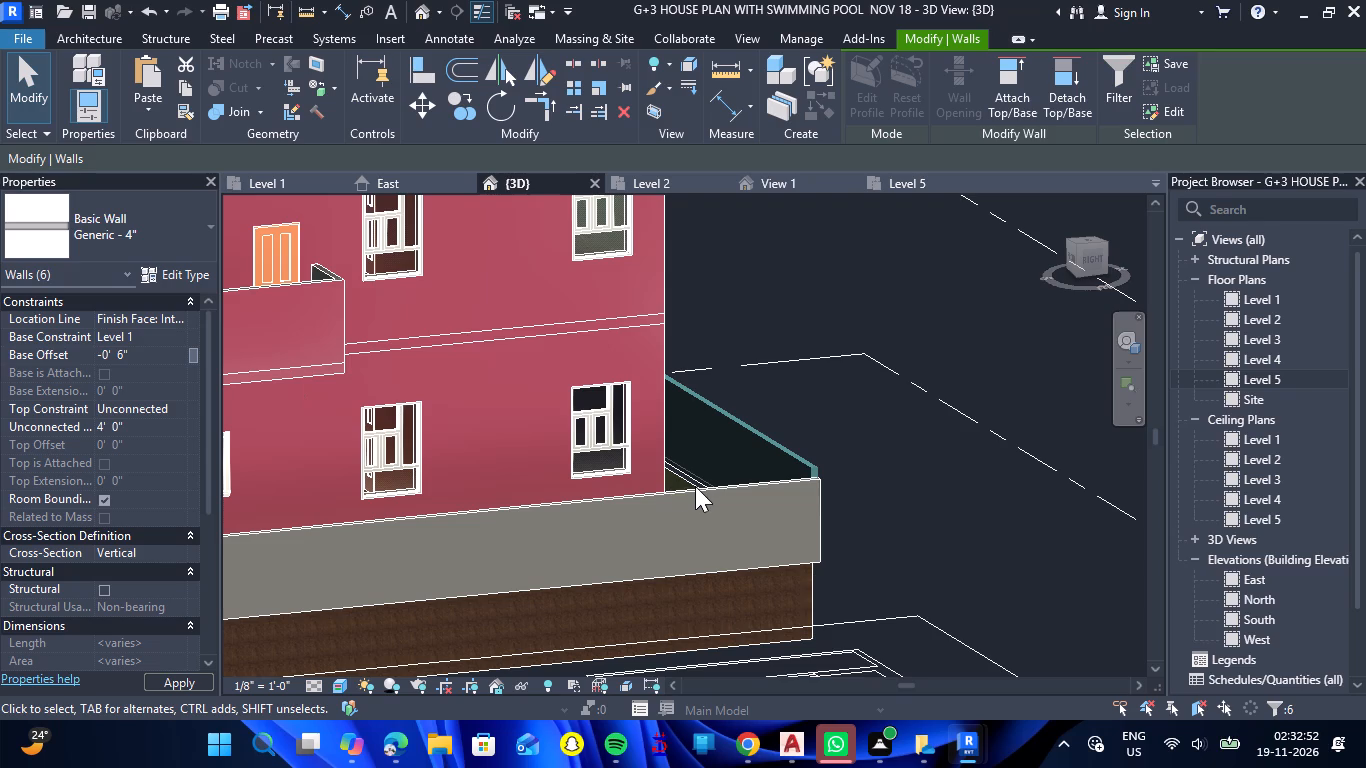
left_click(866, 483)
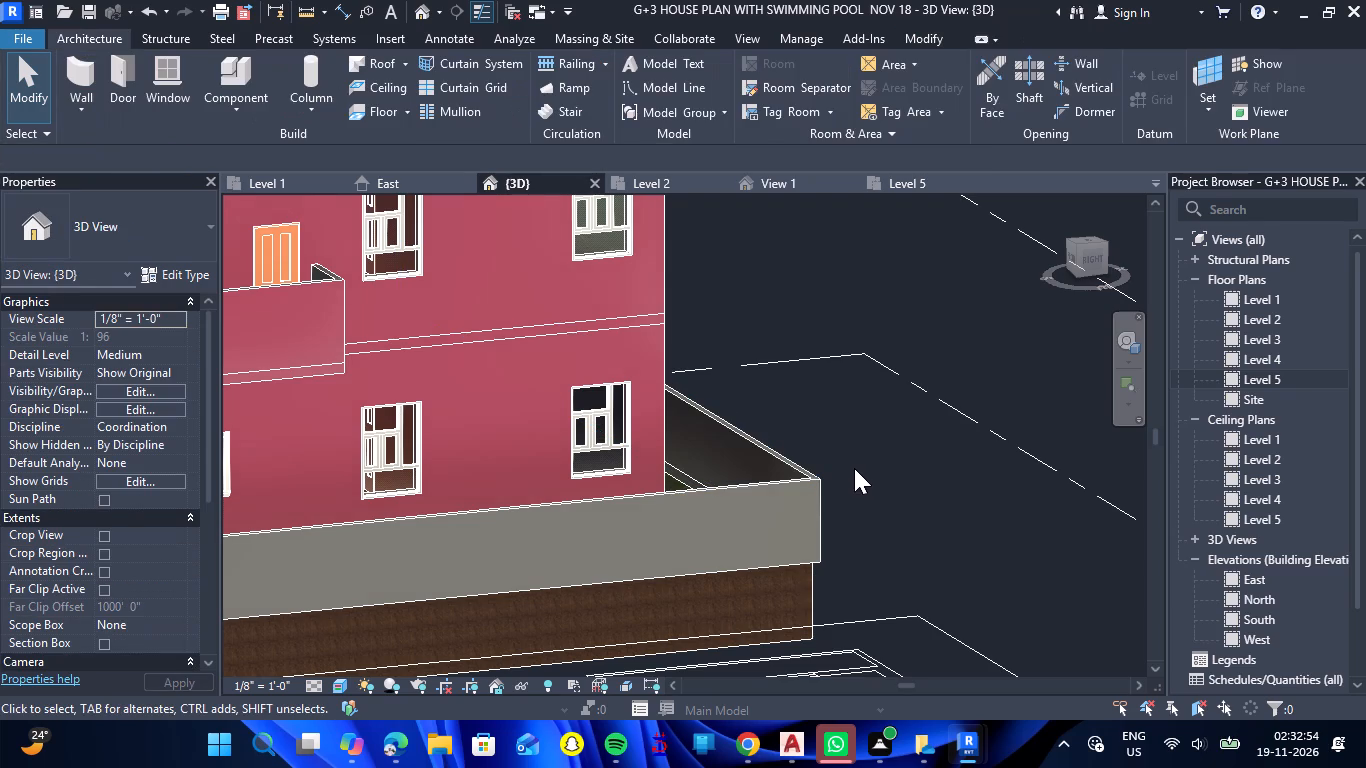
Nudge the long boundary wall beside the imported CAD plan twice towards the house to align with the toposolid edge.
left_click(864, 470)
right_click(864, 470)
left_click_drag(882, 478, 790, 491)
right_click_drag(882, 478, 790, 491, "shift")
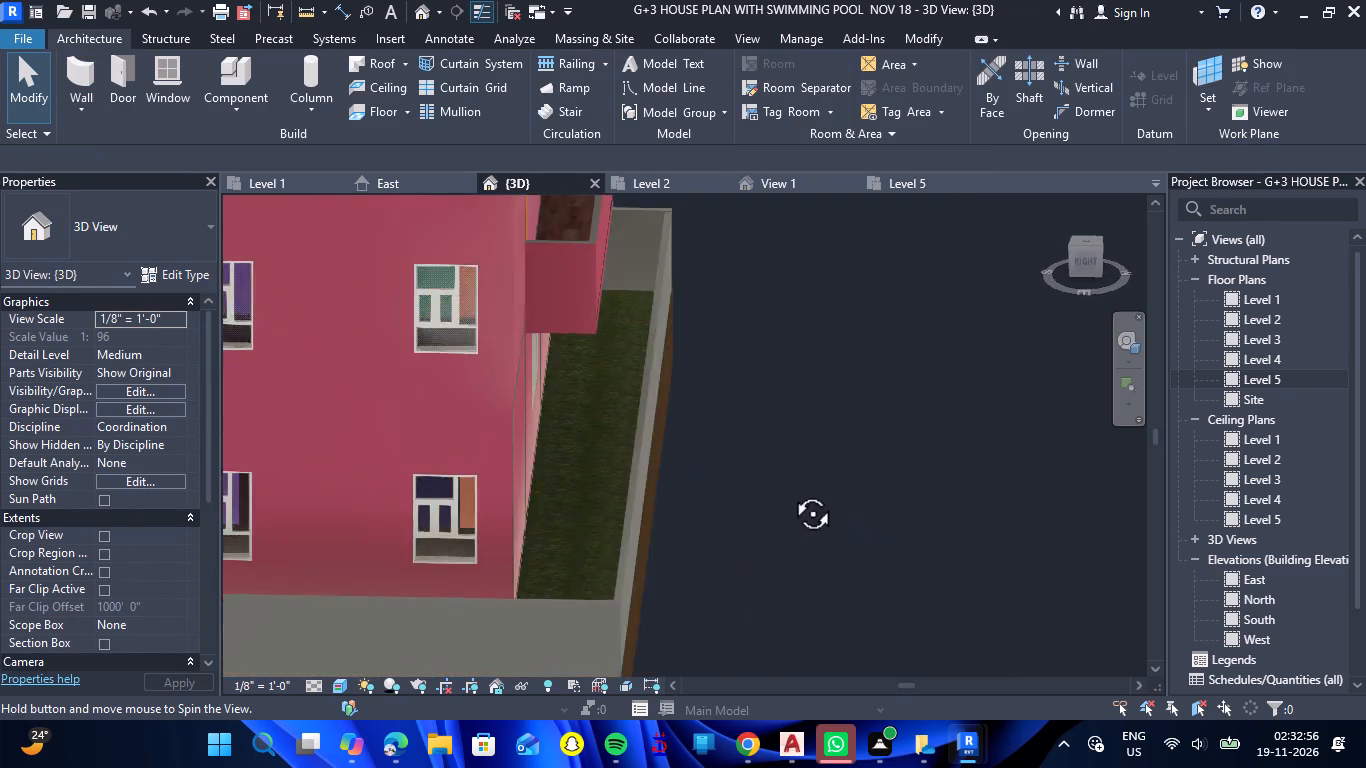
left_click_drag(790, 491, 813, 491)
right_click_drag(790, 491, 813, 491, "shift")
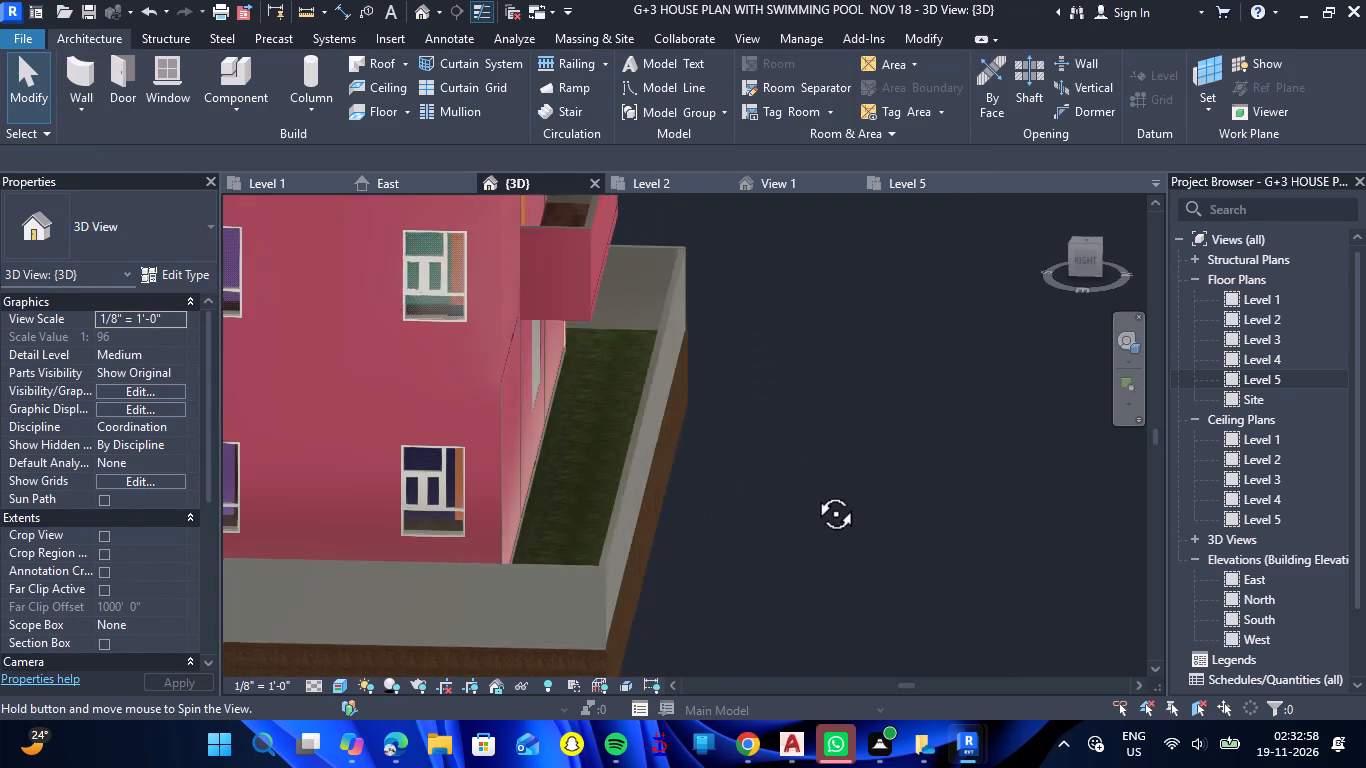
left_click_drag(813, 491, 590, 478)
right_click_drag(813, 491, 590, 478, "shift")
scroll(664, 481, "down", 7)
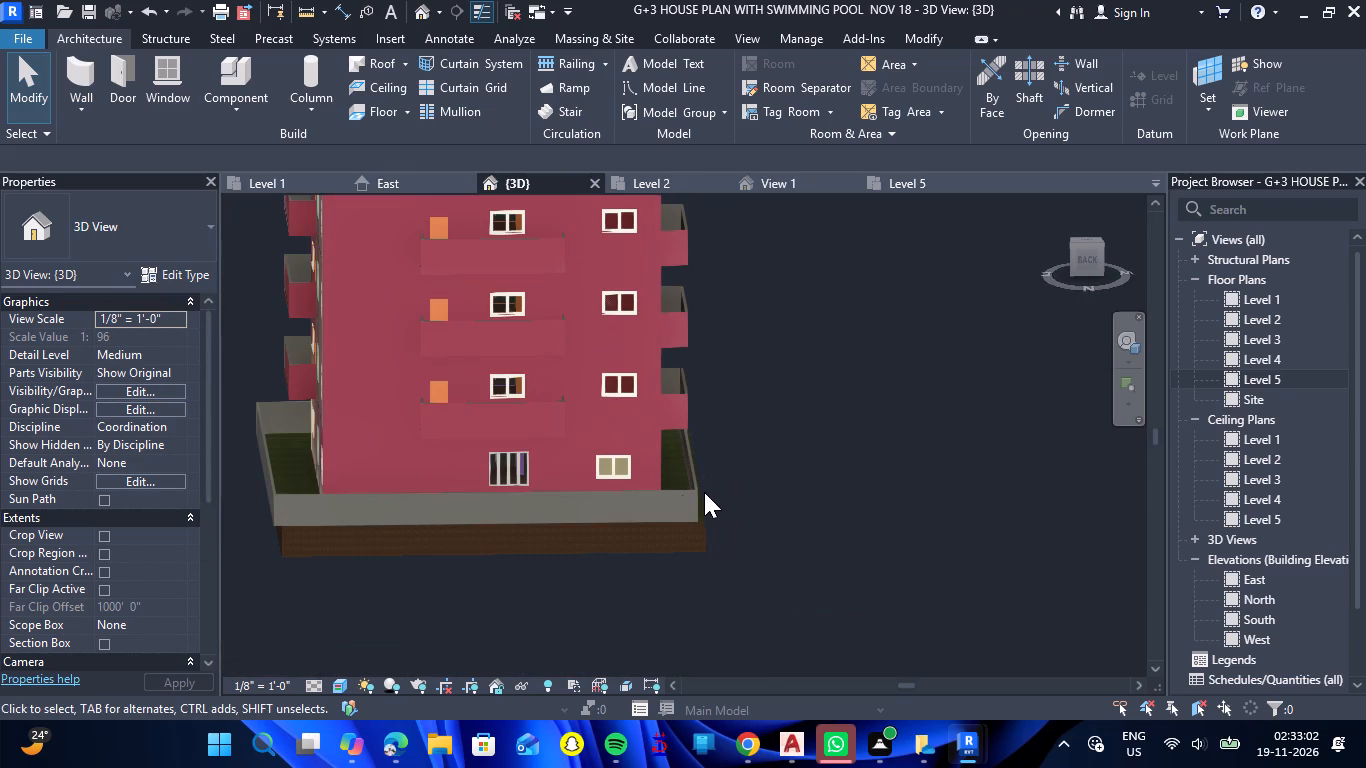
left_click(269, 469)
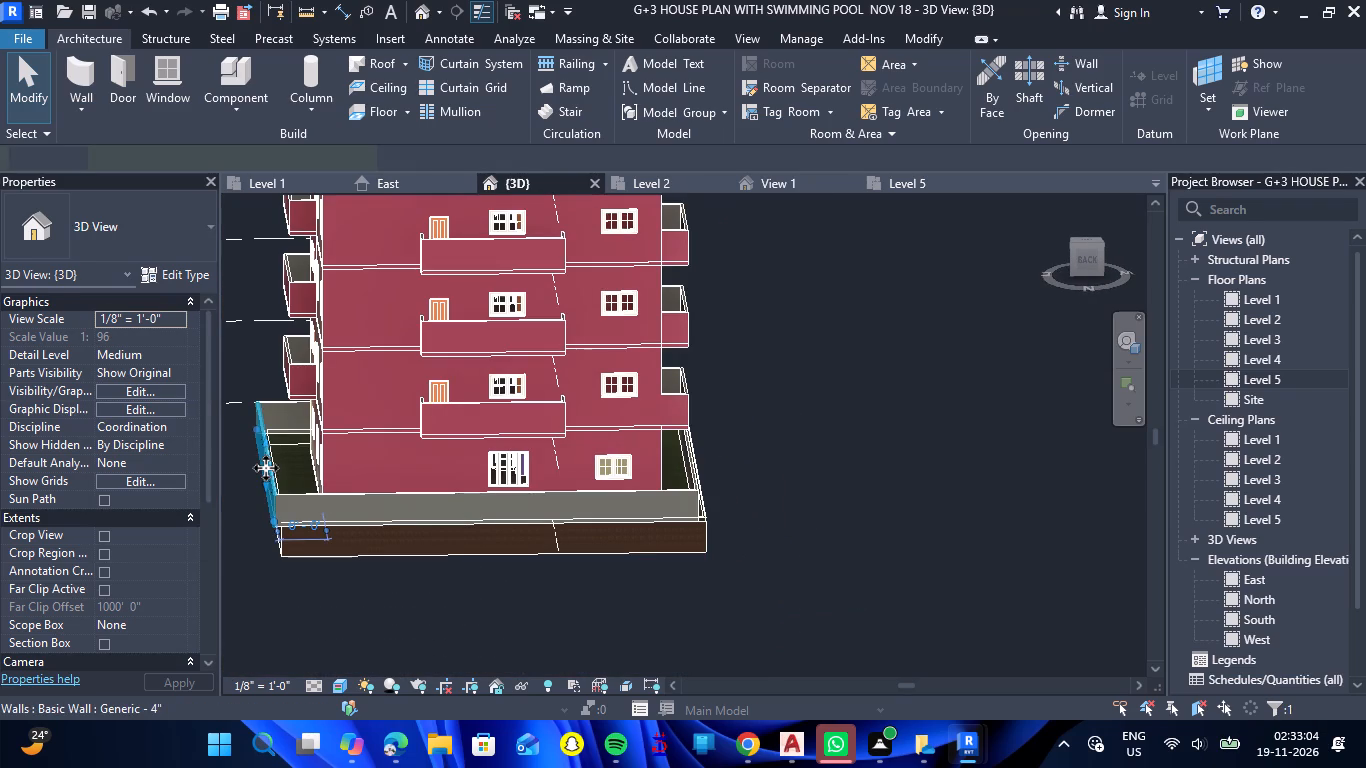
key("Right")
key("Right")
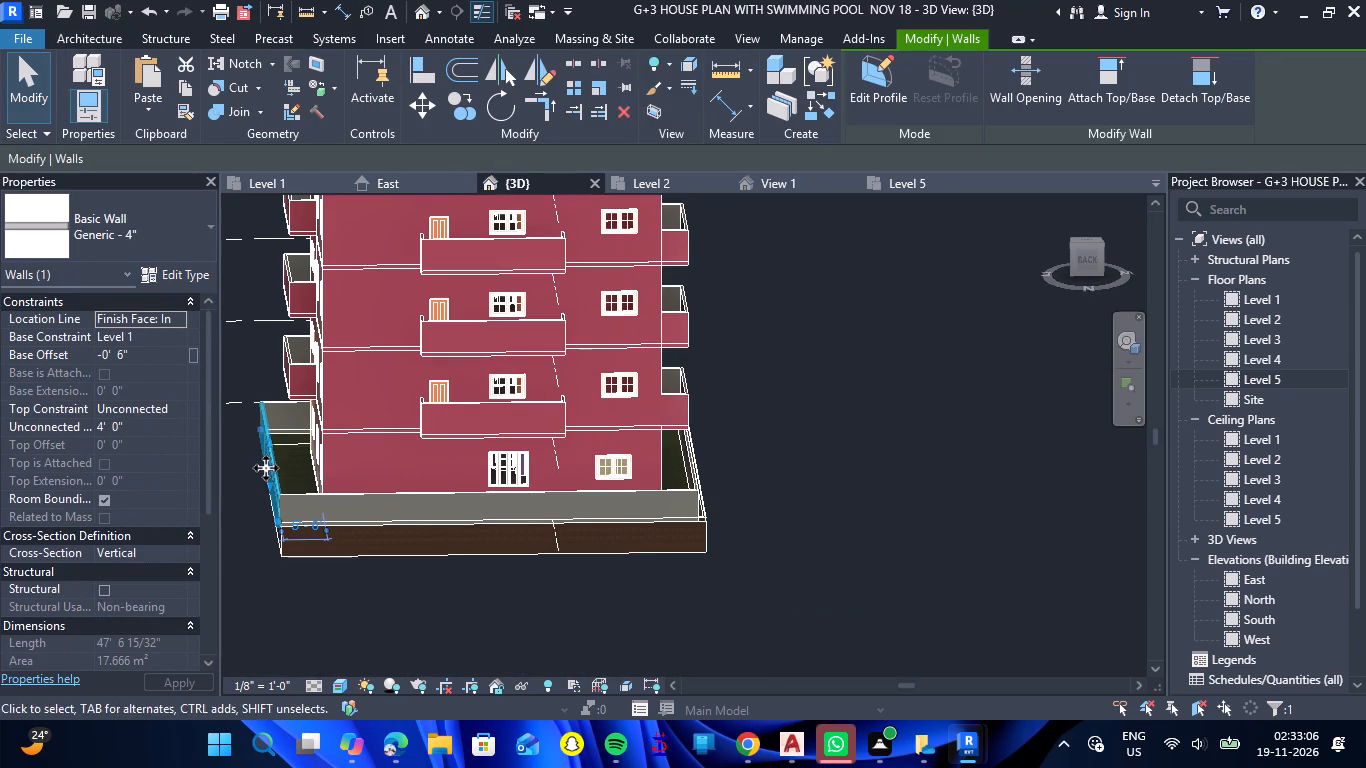
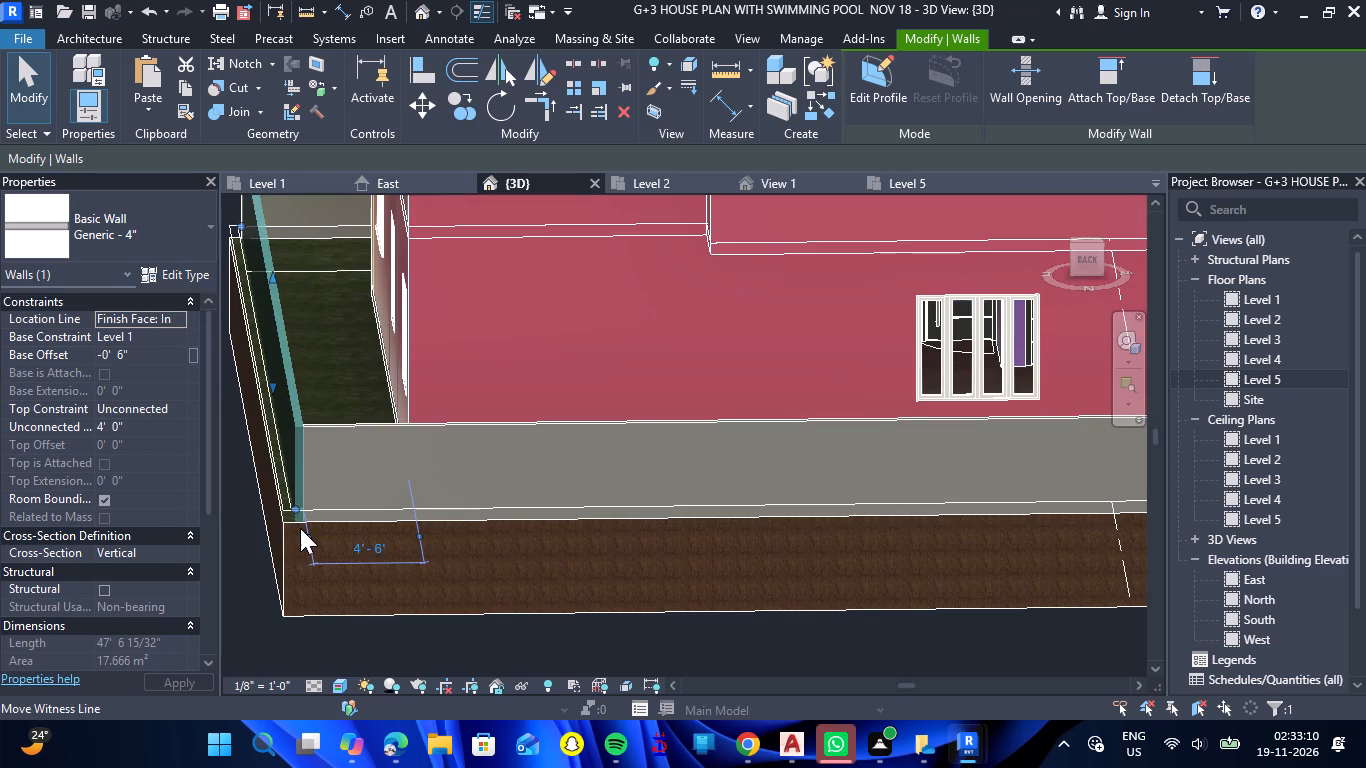
Nudge the selected side boundary wall once outward, away from the house, to align it with the toposolid edge at the rear corner.
key("Left")
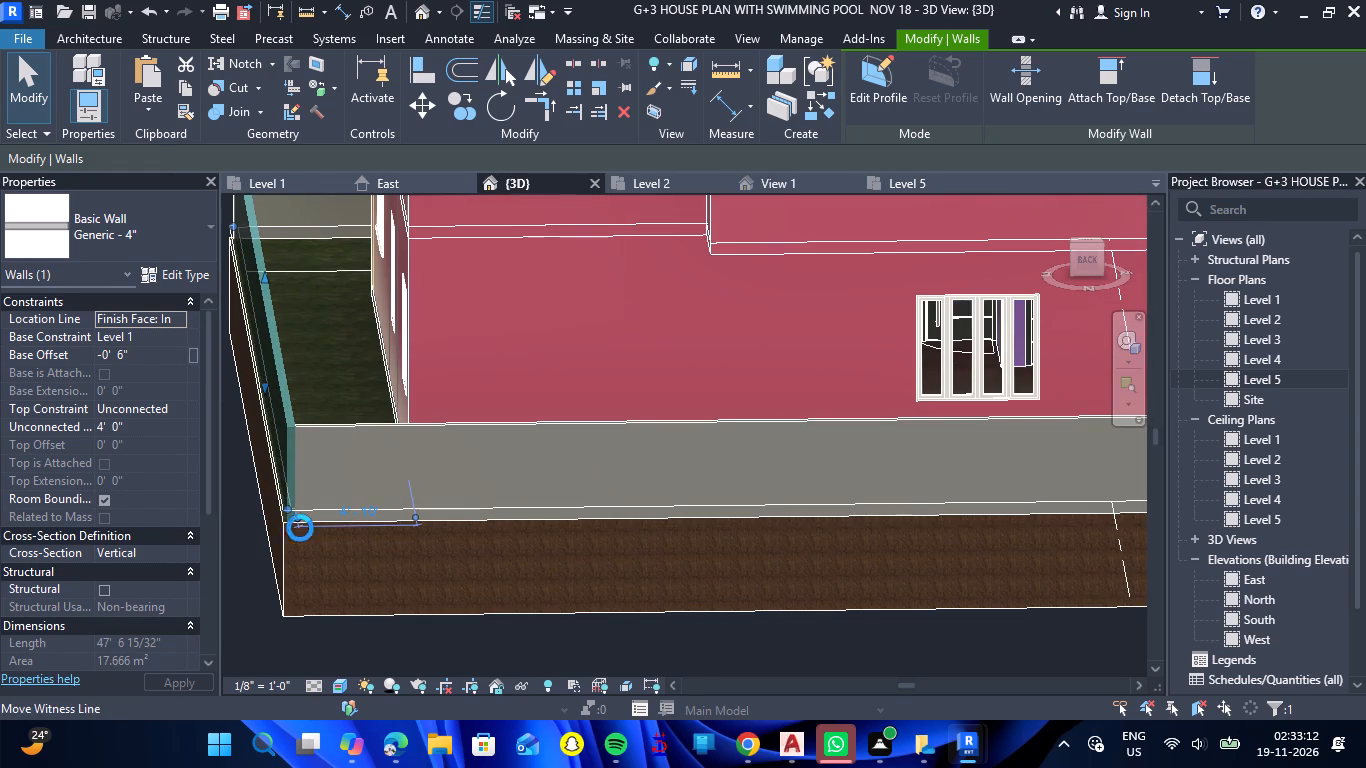
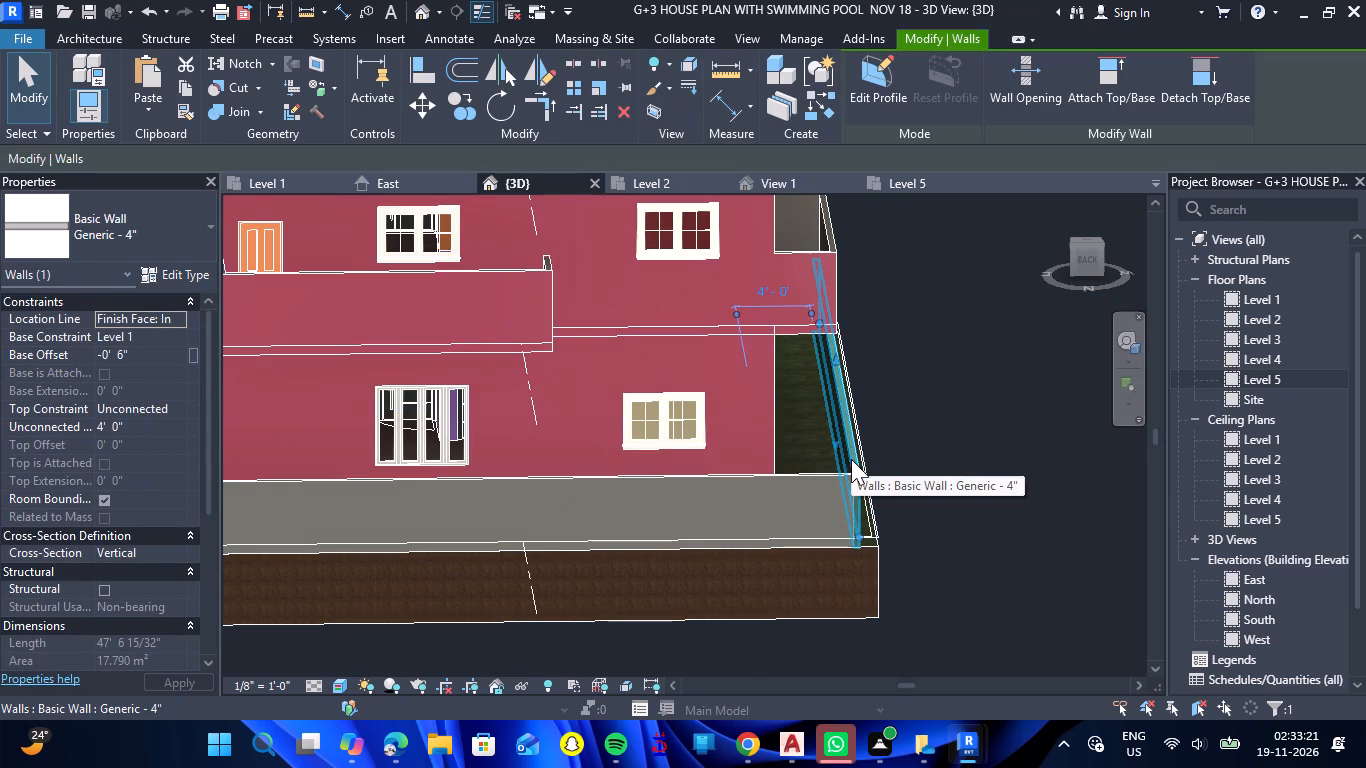
Nudge the selected side boundary wall further outward until it is flush with the toposolid edge at the rear corner.
key("Right")
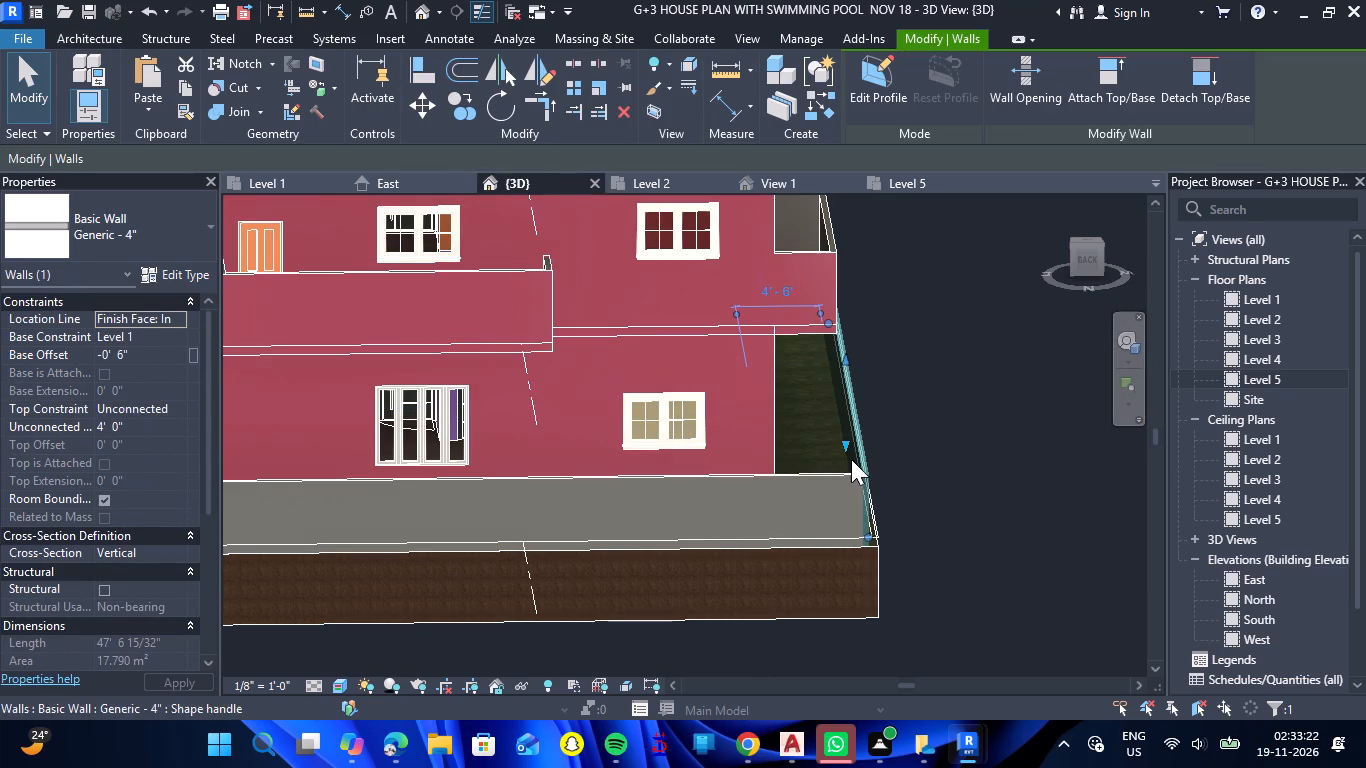
key("Right")
key("Right")
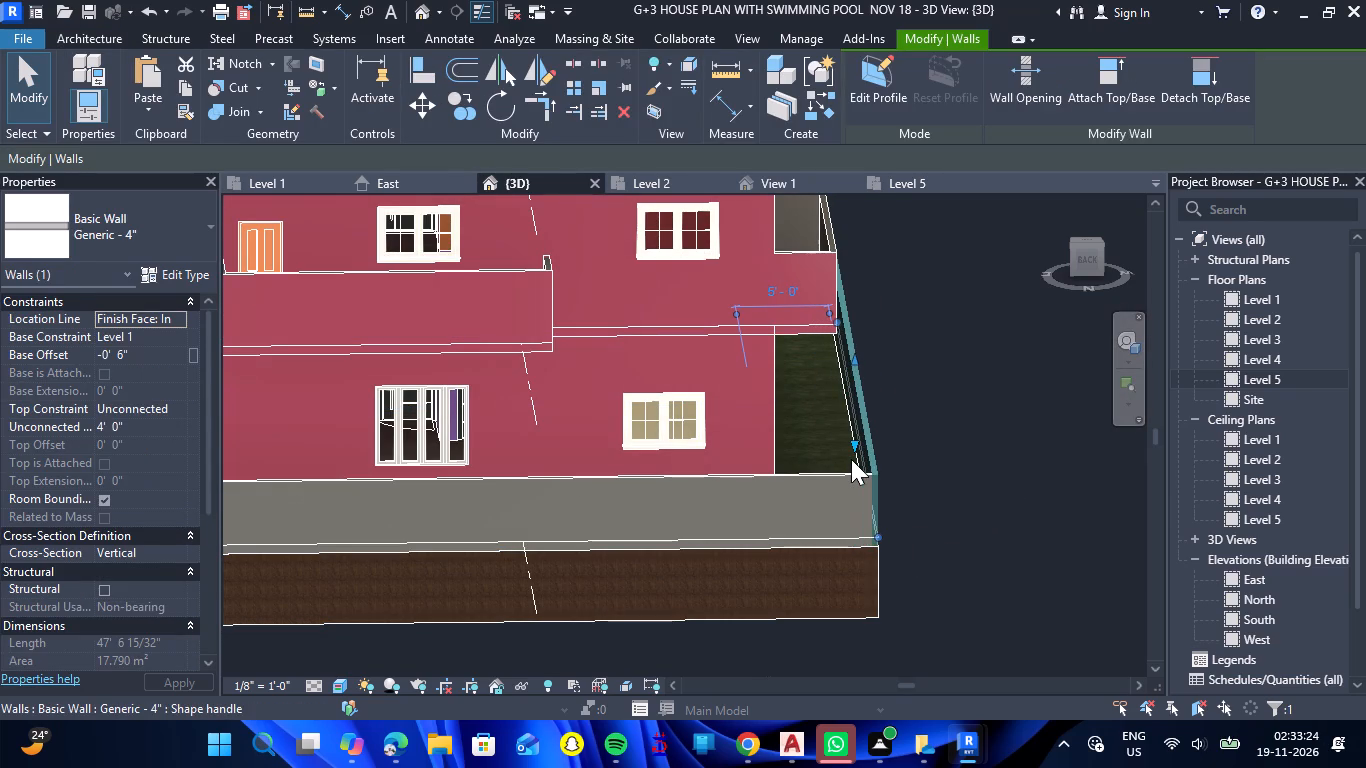
left_click(950, 485)
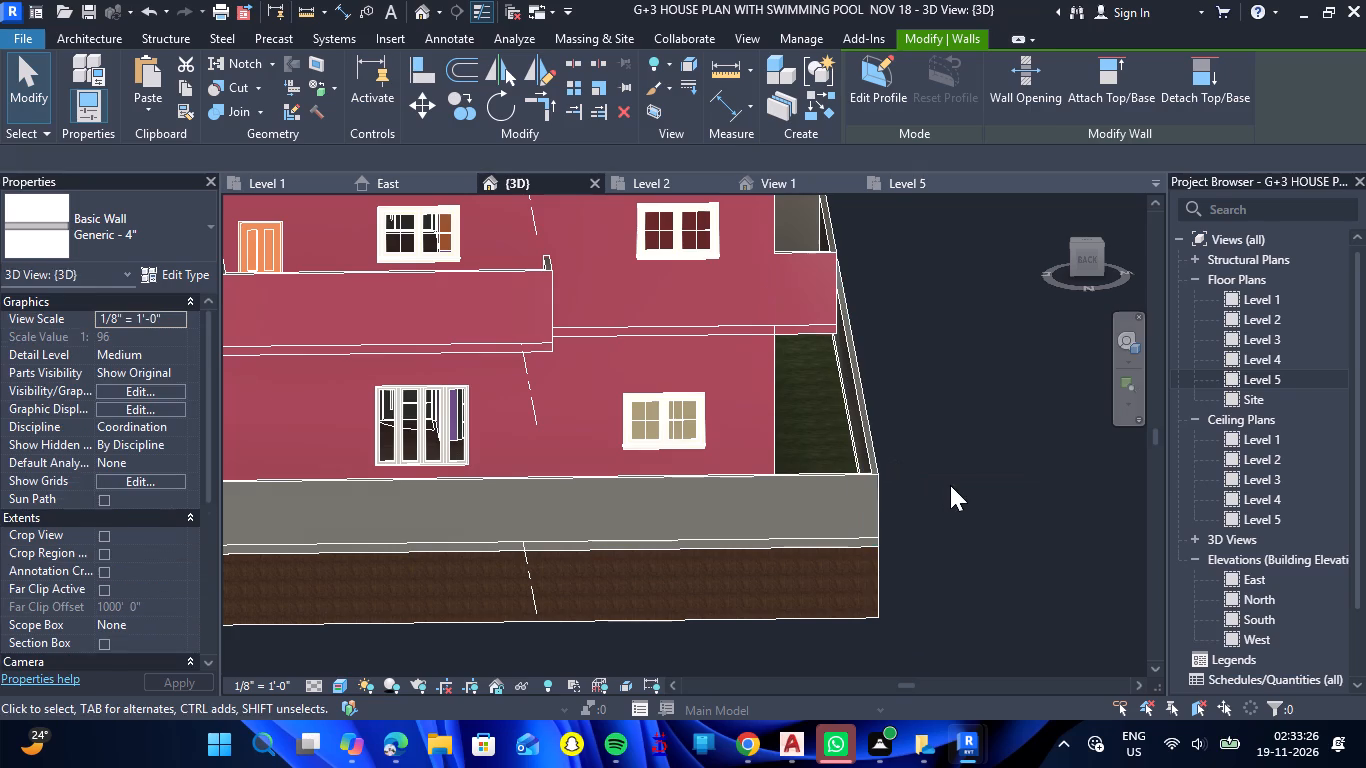
Examine the boundary walls and grass base around the whole building in the 3D view.
scroll(935, 486, "down", 6)
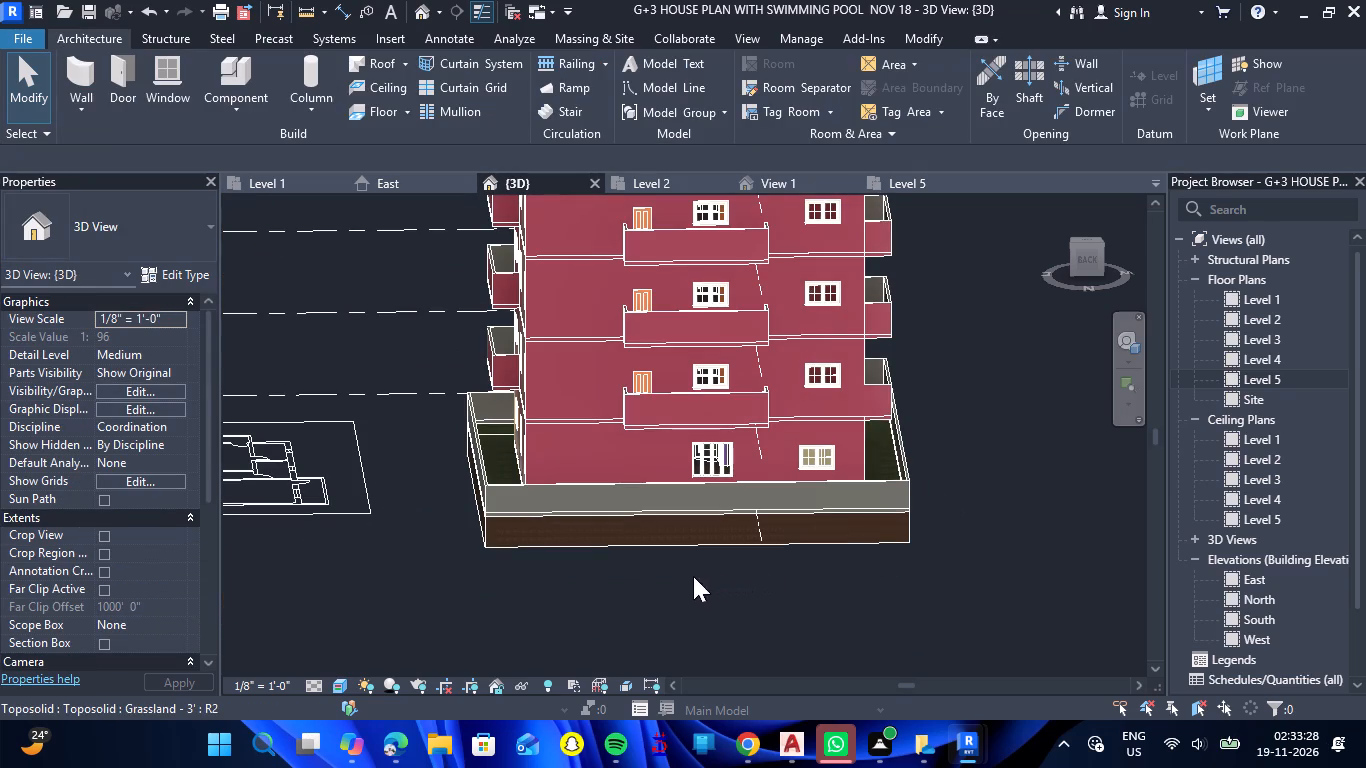
left_click_drag(555, 590, 765, 606, "shift")
right_click_drag(555, 590, 765, 606, "shift")
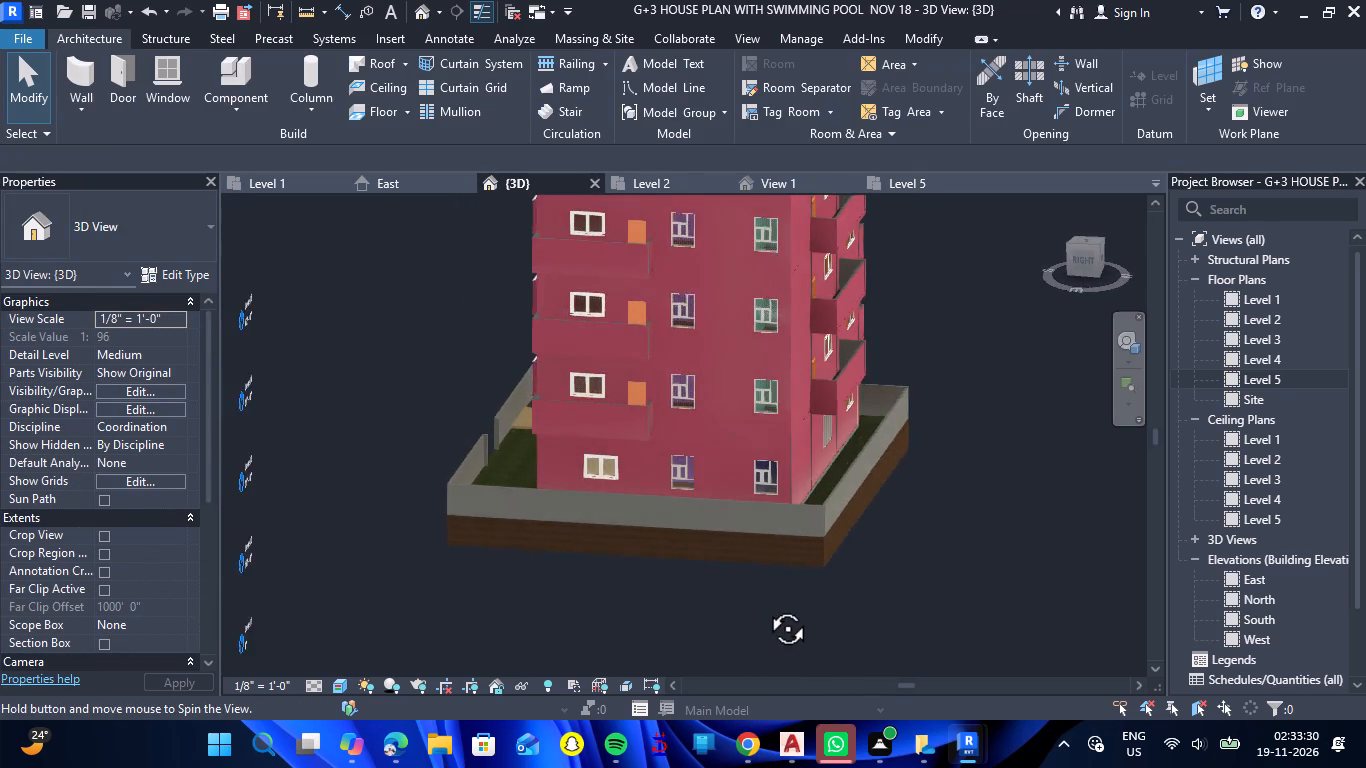
right_click_drag(765, 606, 869, 618, "shift")
left_click_drag(765, 606, 869, 618, "shift")
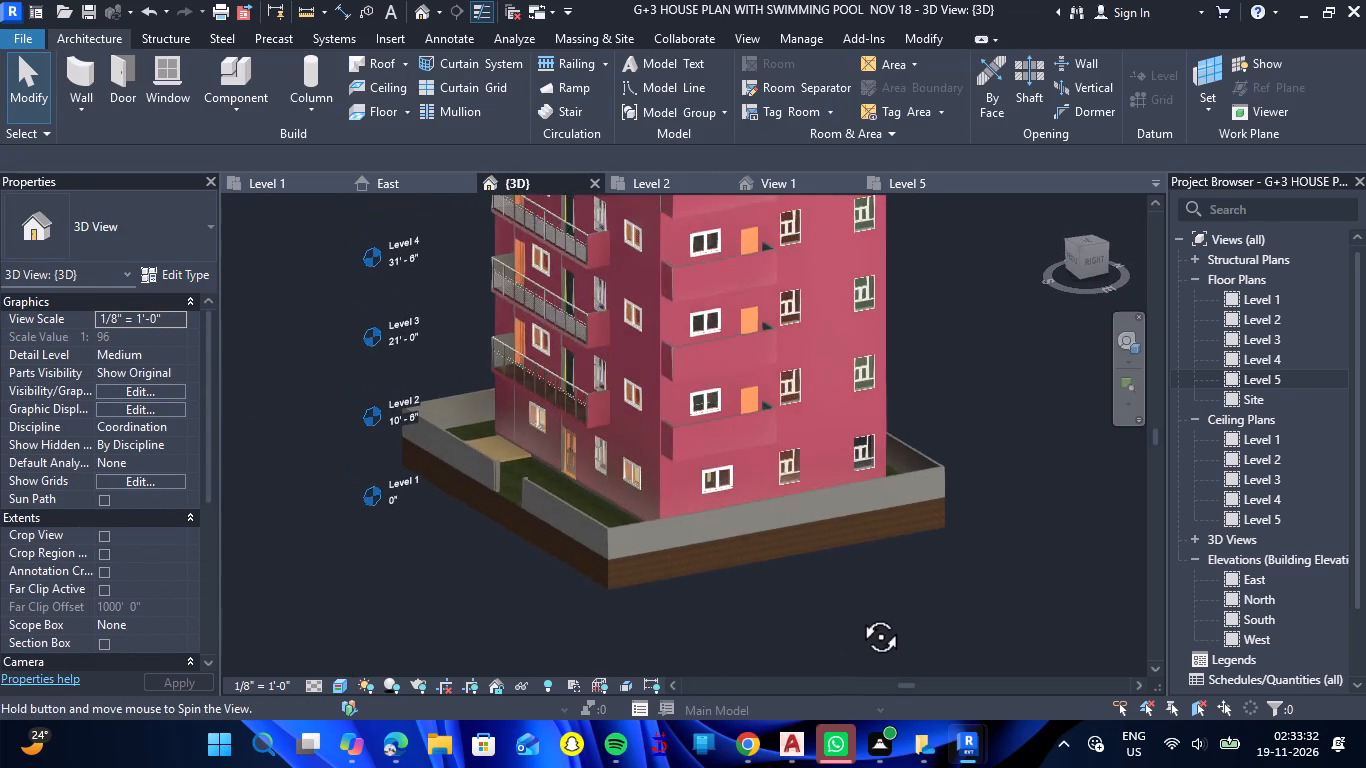
scroll(547, 568, "down", 5)
left_click_drag(390, 460, 405, 499)
right_click_drag(390, 463, 405, 499, "shift")
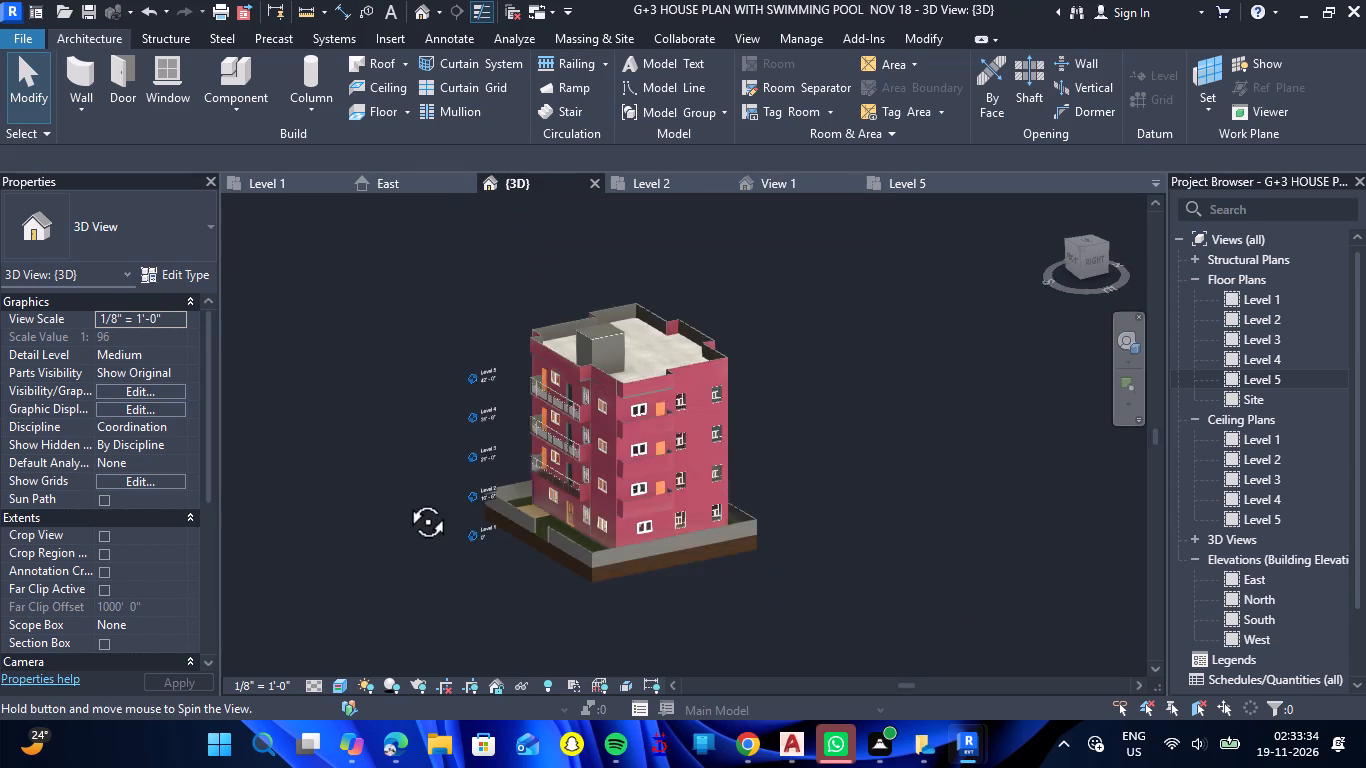
left_click_drag(405, 499, 504, 611)
right_click_drag(405, 499, 504, 611, "shift")
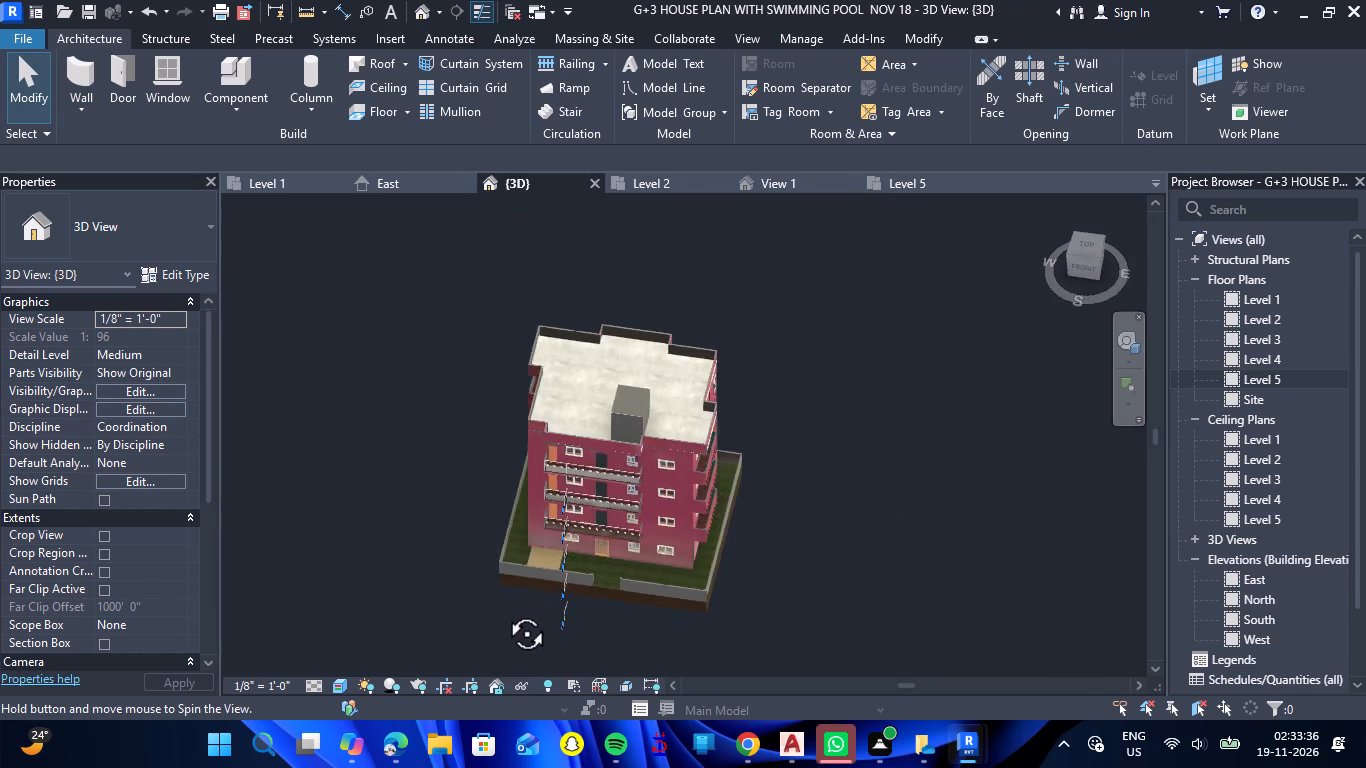
right_click_drag(504, 611, 553, 544, "shift")
left_click_drag(504, 611, 553, 544)
In the Level 1 floor plan, start an in-place component in the Generic Models category for the pool area.
left_click(280, 187)
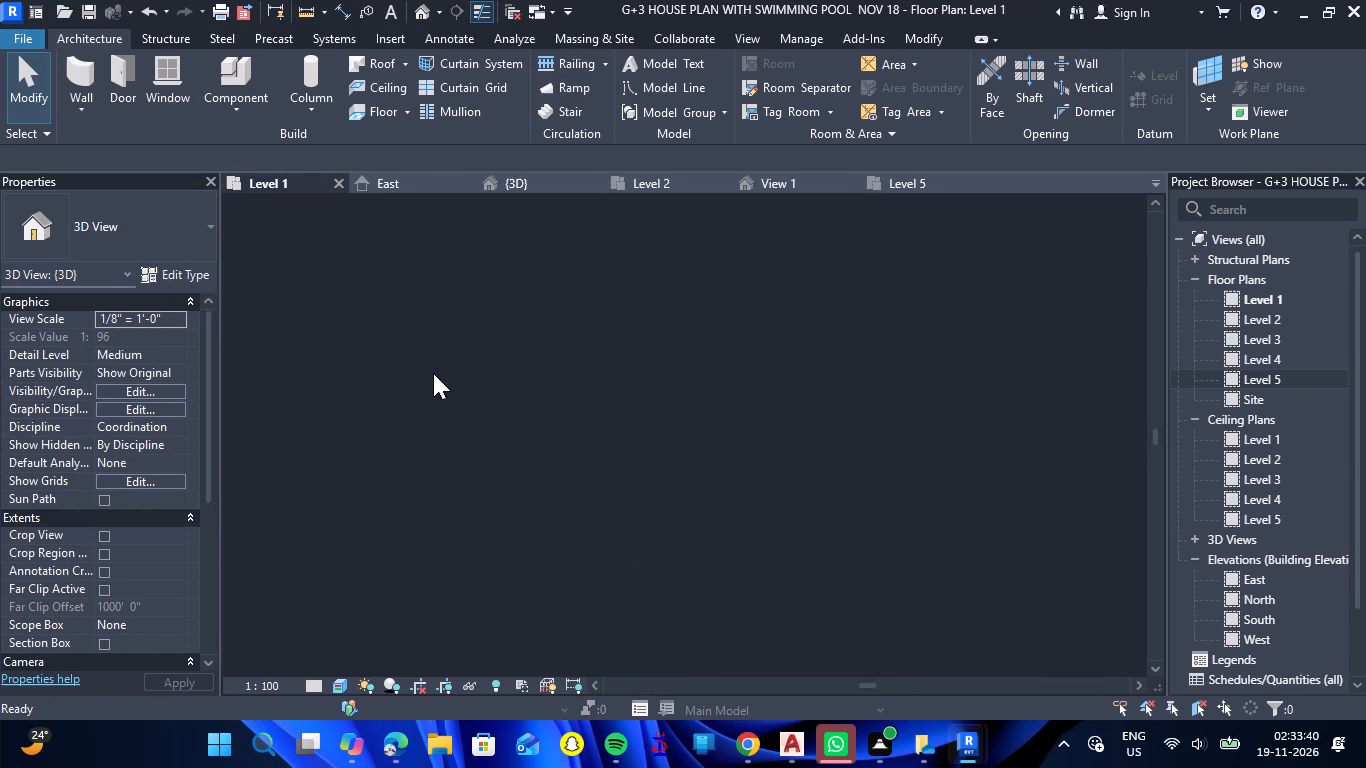
scroll(449, 375, "down", 14)
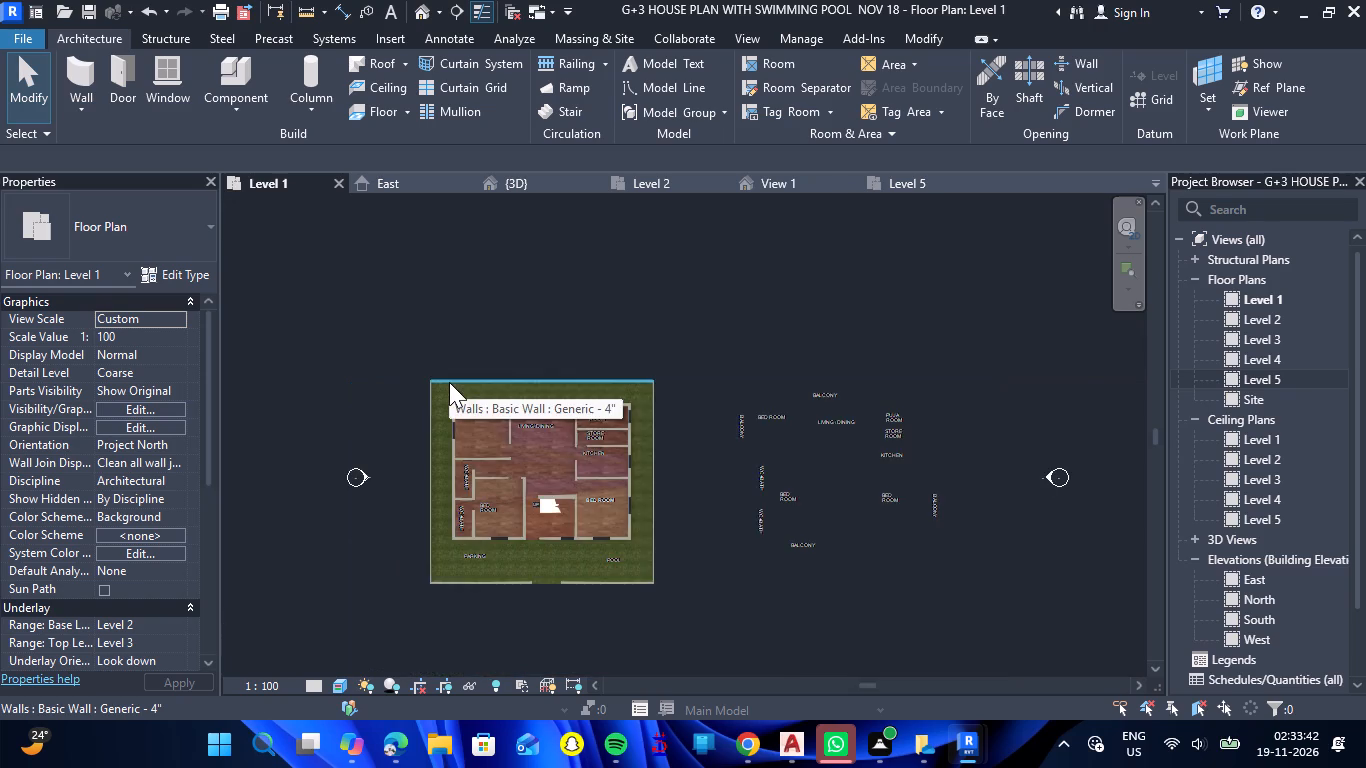
scroll(449, 382, "down", 2)
scroll(563, 513, "up", 6)
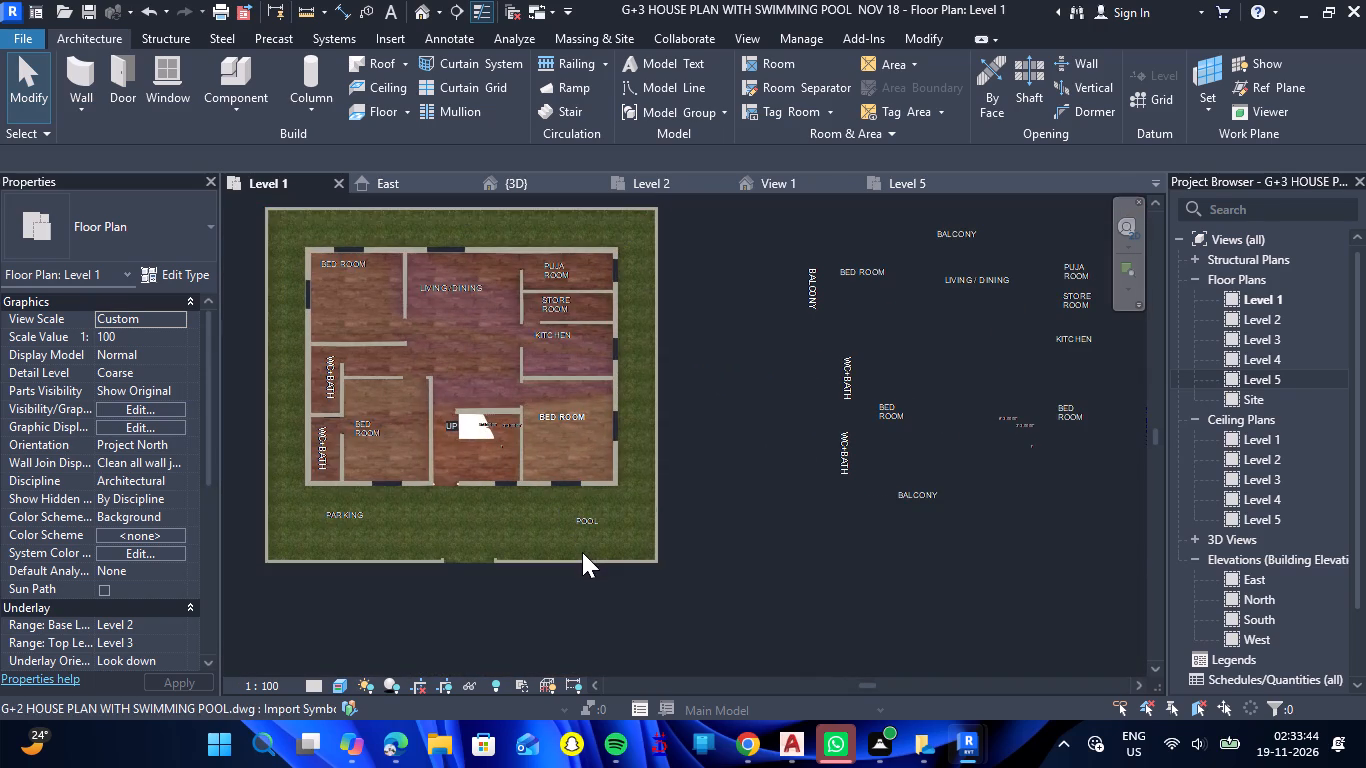
scroll(582, 552, "up", 6)
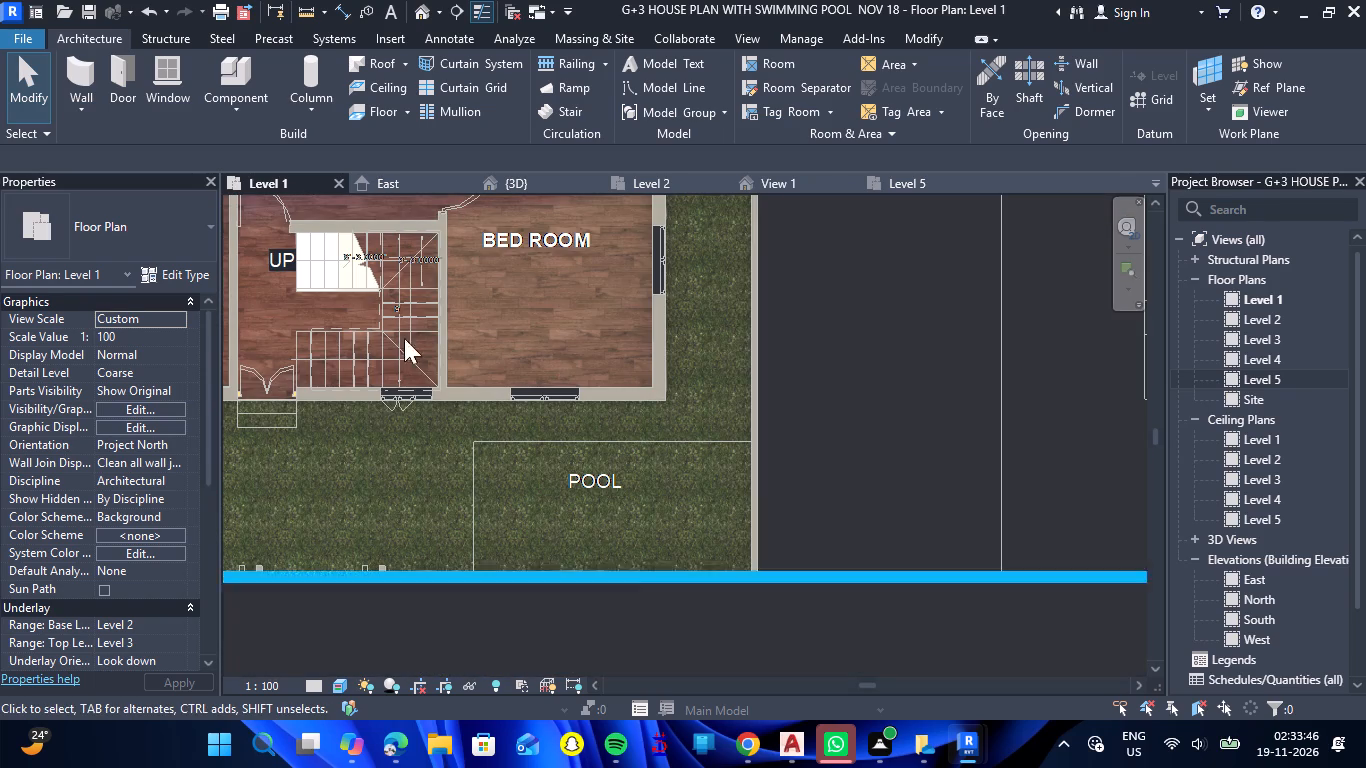
left_click(232, 113)
left_click(248, 184)
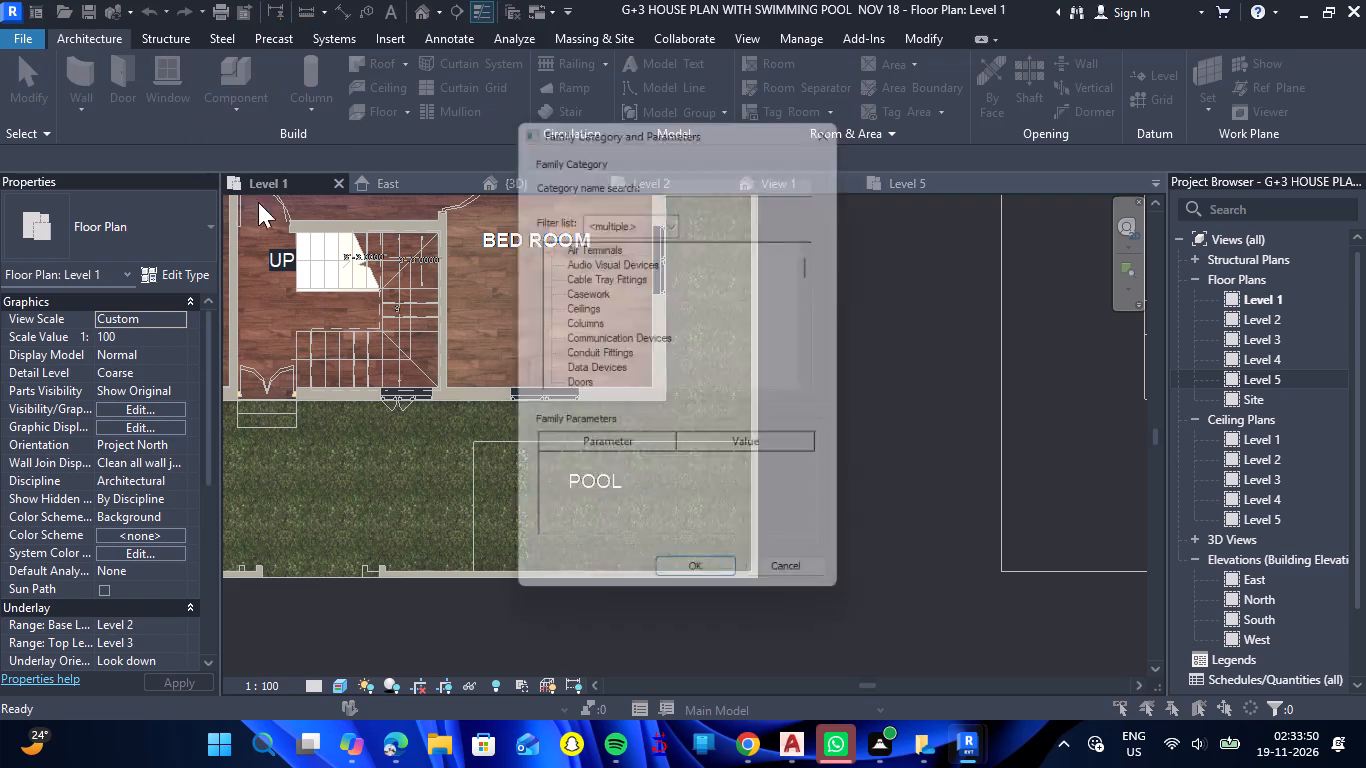
scroll(607, 324, "down", 13)
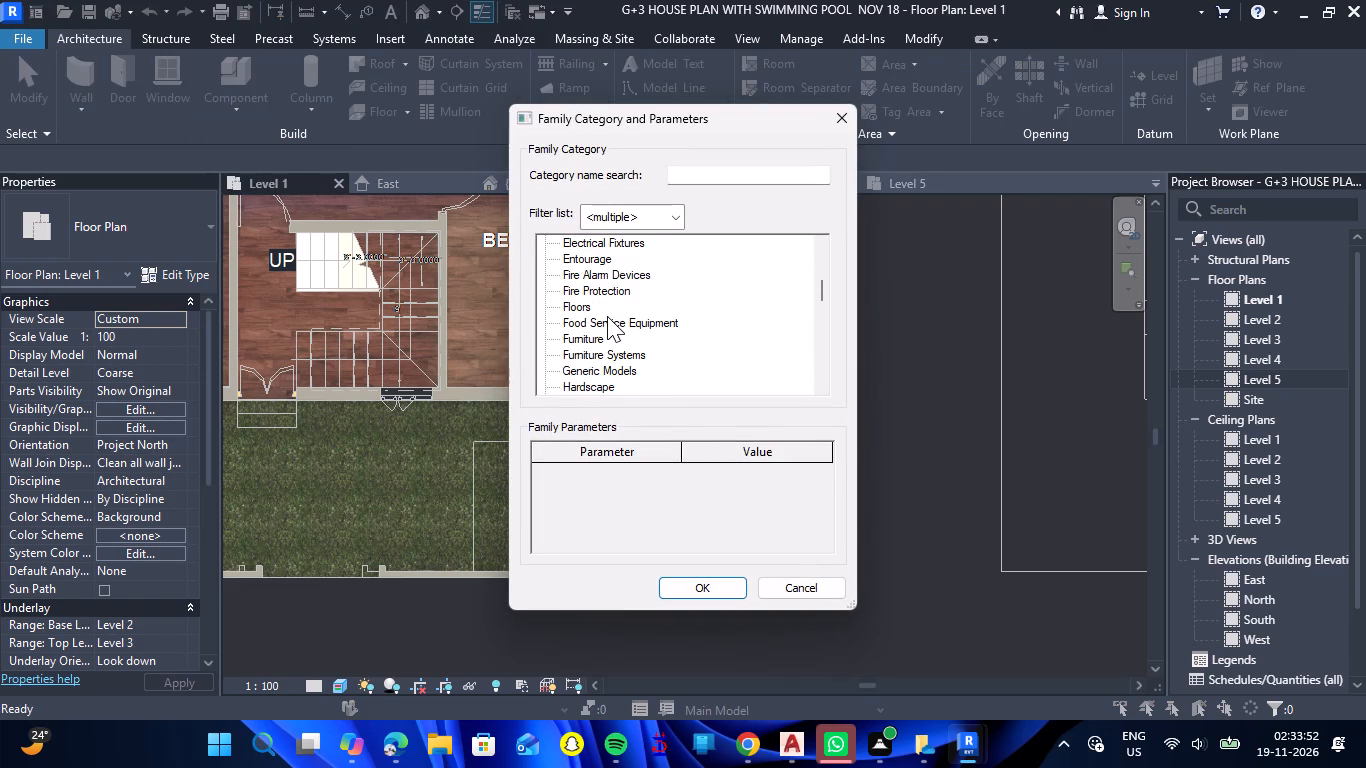
left_click(625, 368)
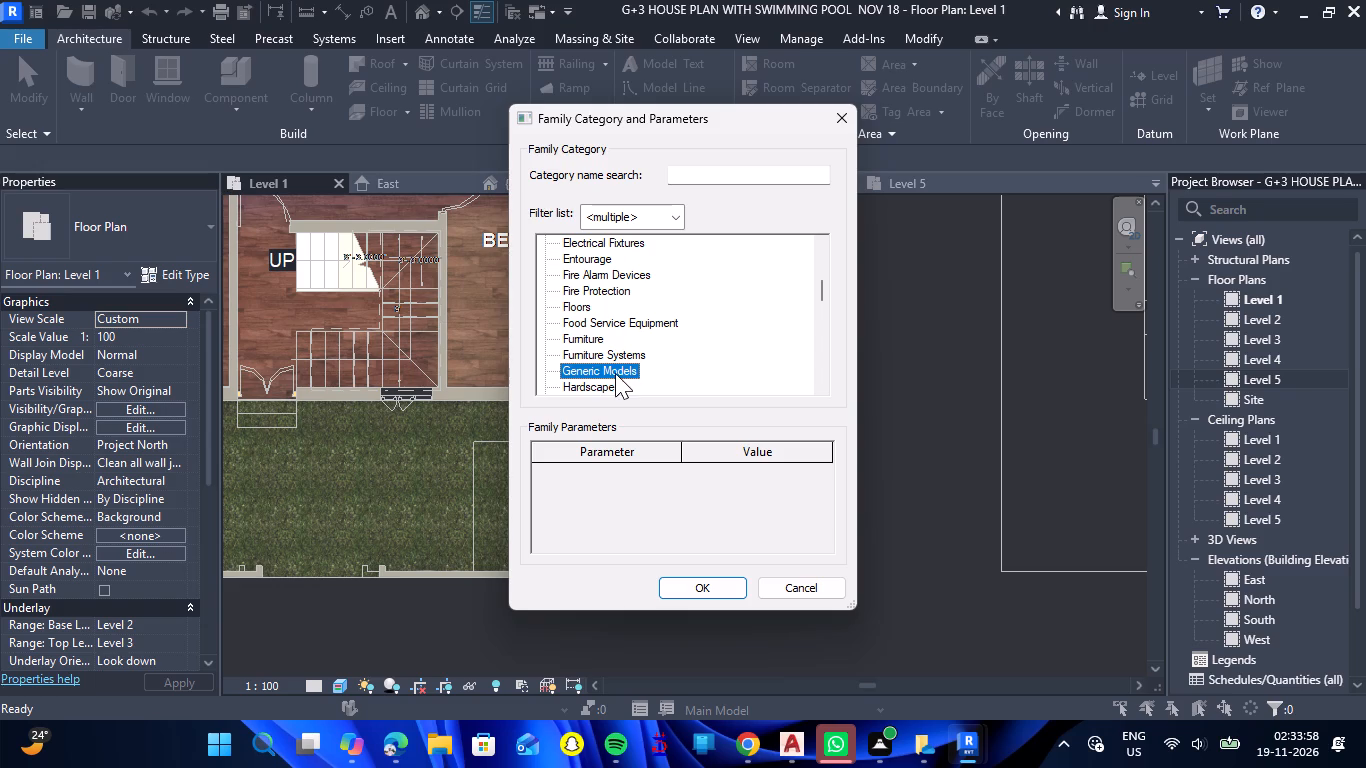
left_click(702, 586)
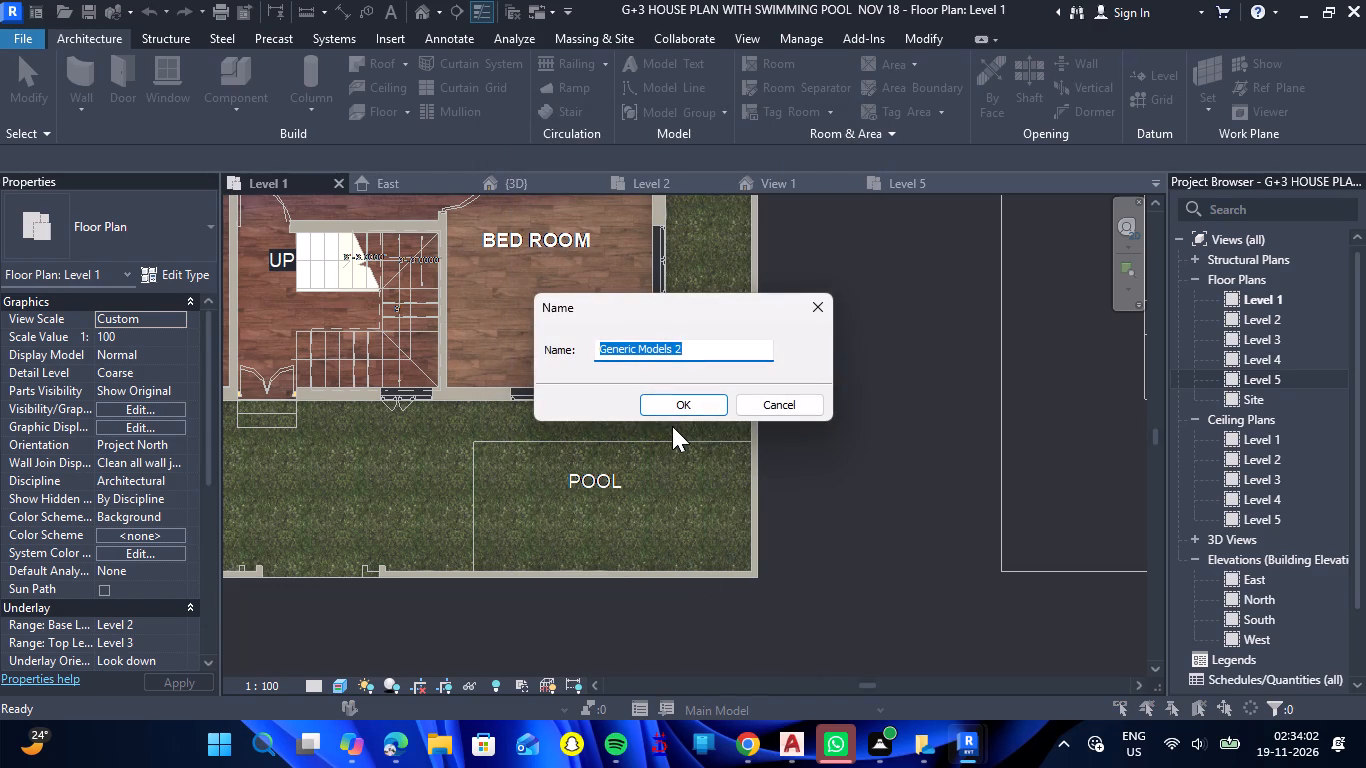
Name the in-place model SWIMMING POOL.
type("SWIMMINF")
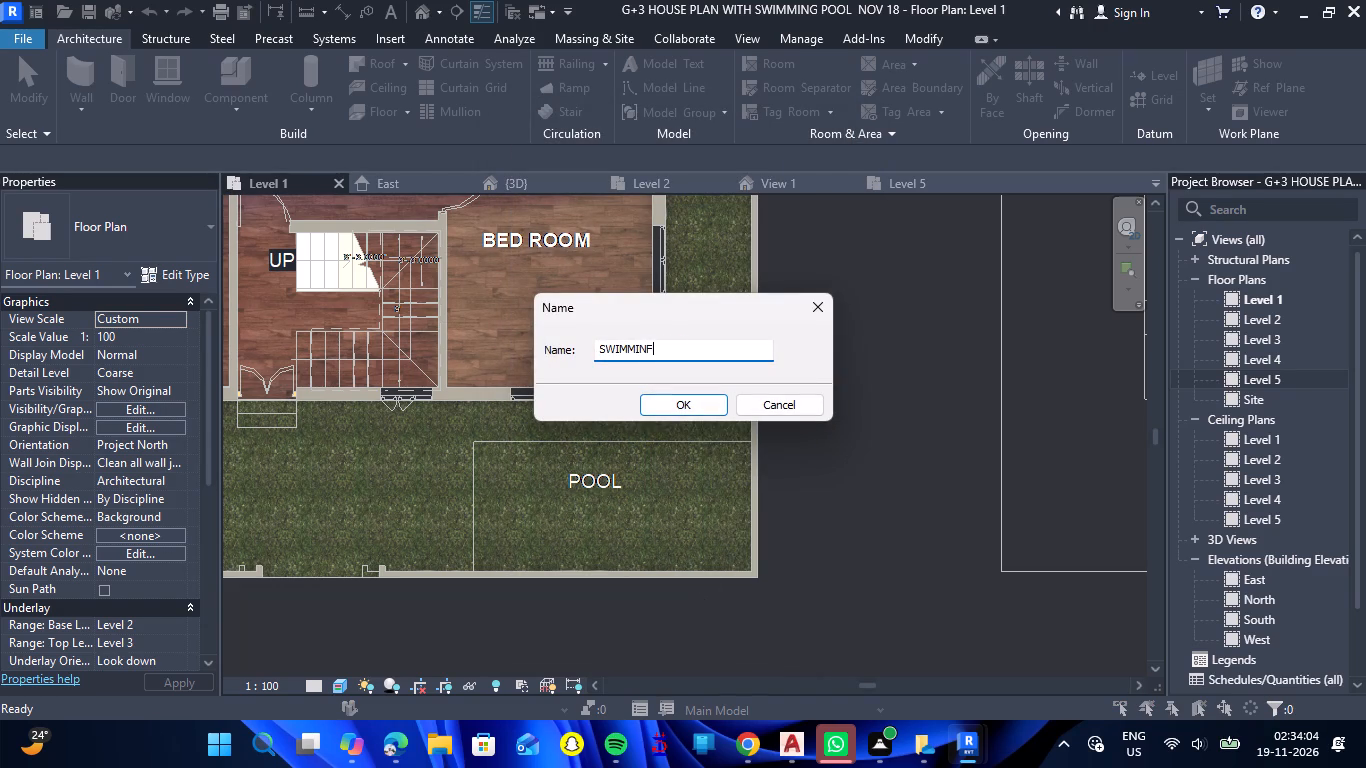
key("BackSpace")
type("G POOL")
key("space")
left_click(679, 417)
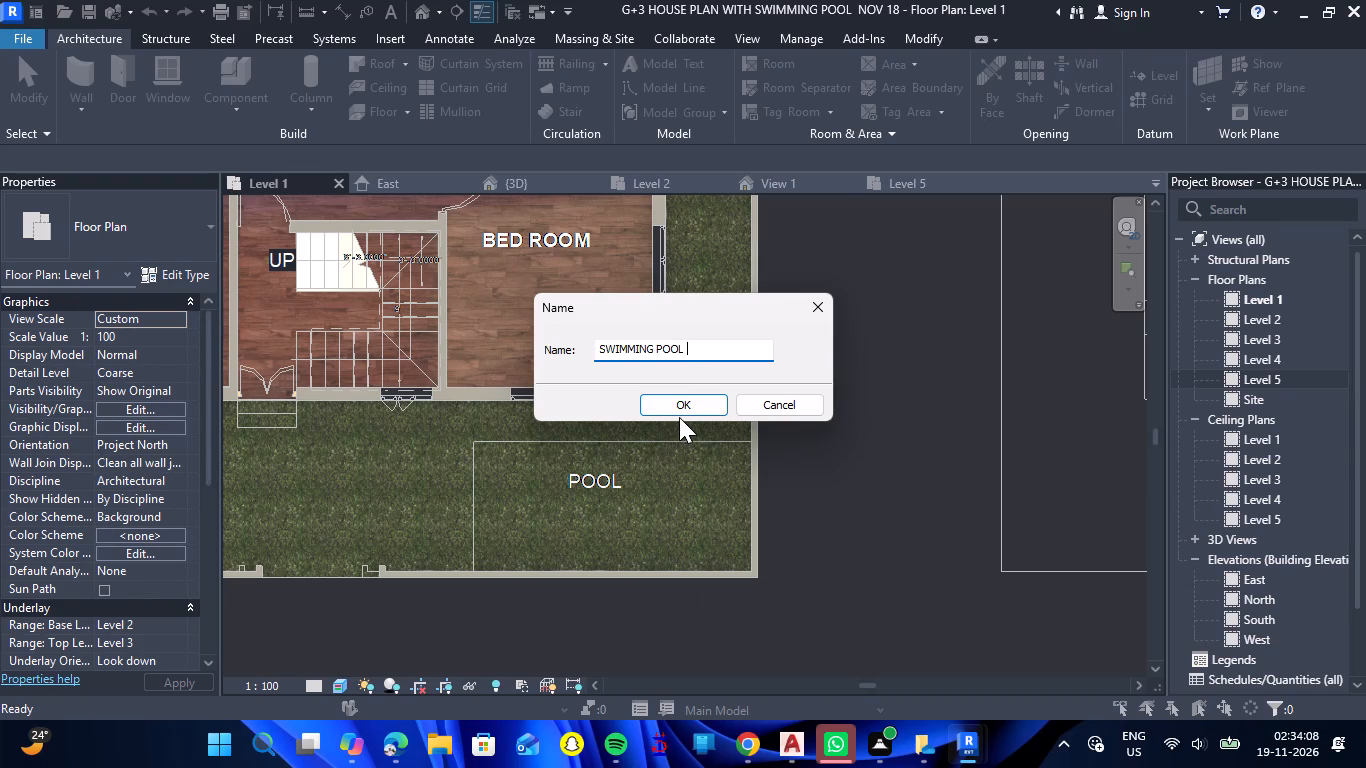
left_click(680, 411)
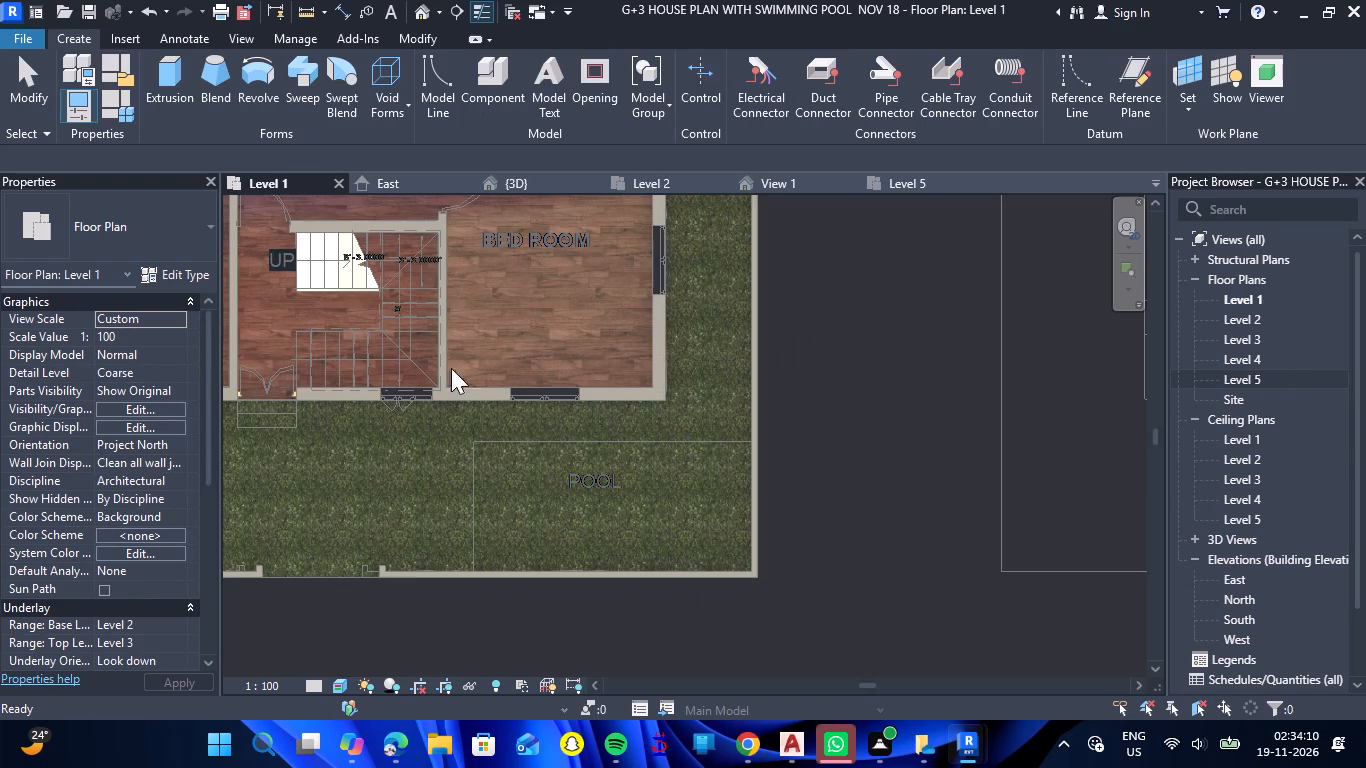
Sketch a rectangular extrusion profile about 16'-2" by 7'-6" over the POOL outline, using the grass toposolid as work plane.
left_click(174, 102)
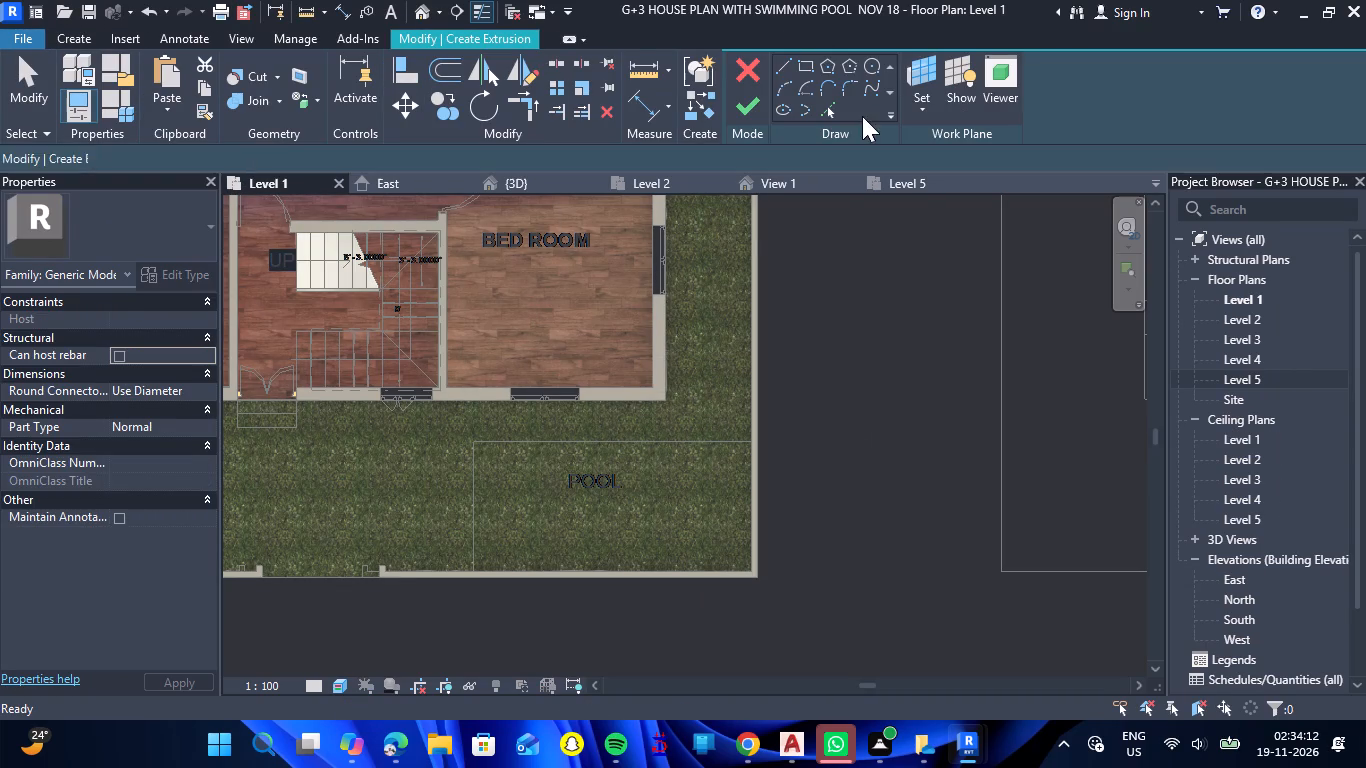
left_click(928, 120)
left_click(936, 187)
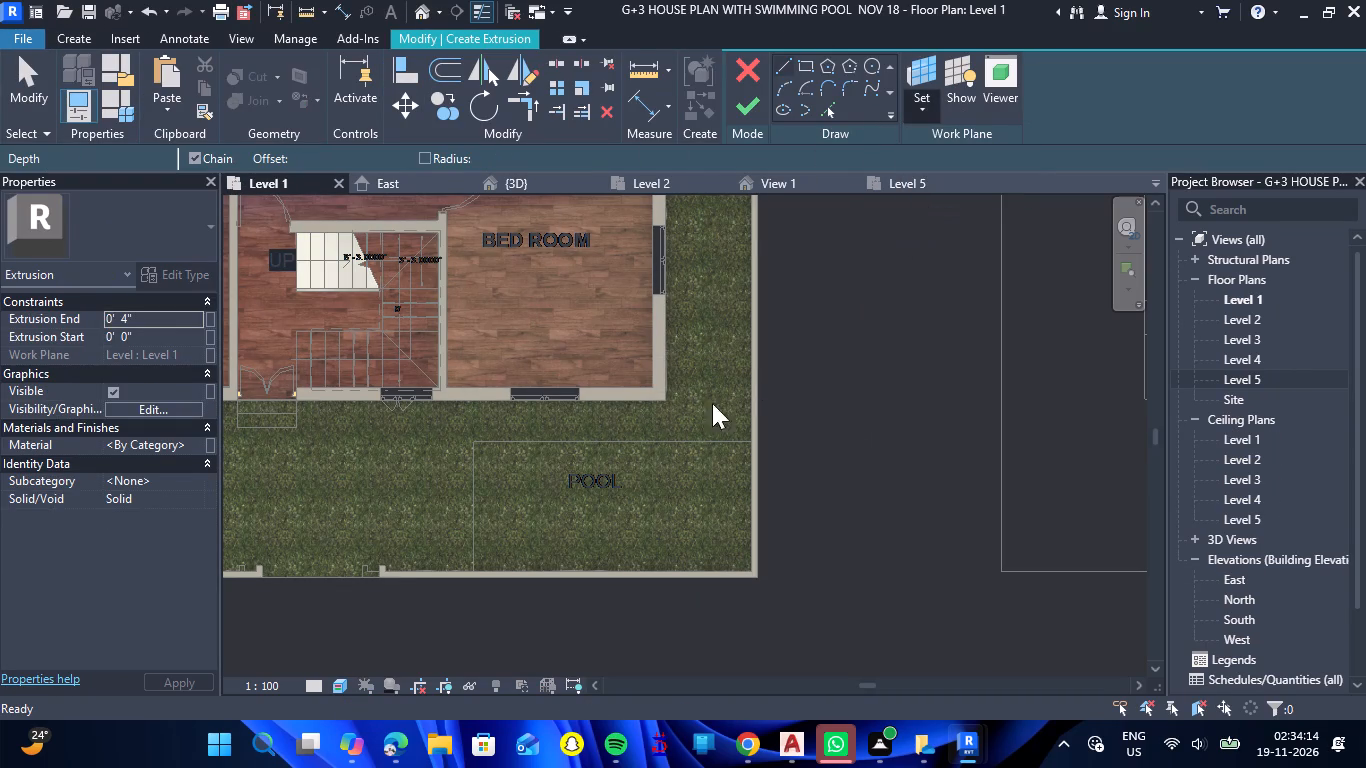
left_click(328, 575)
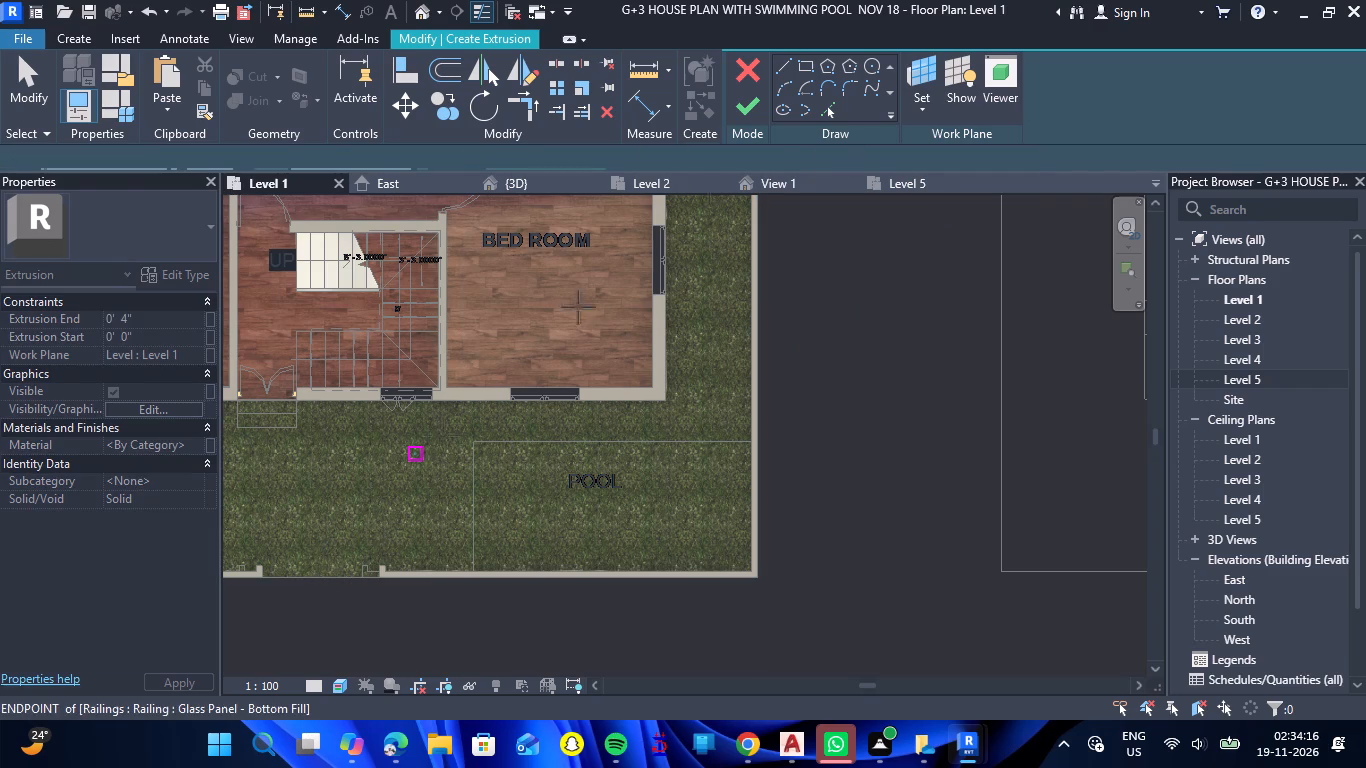
left_click(805, 69)
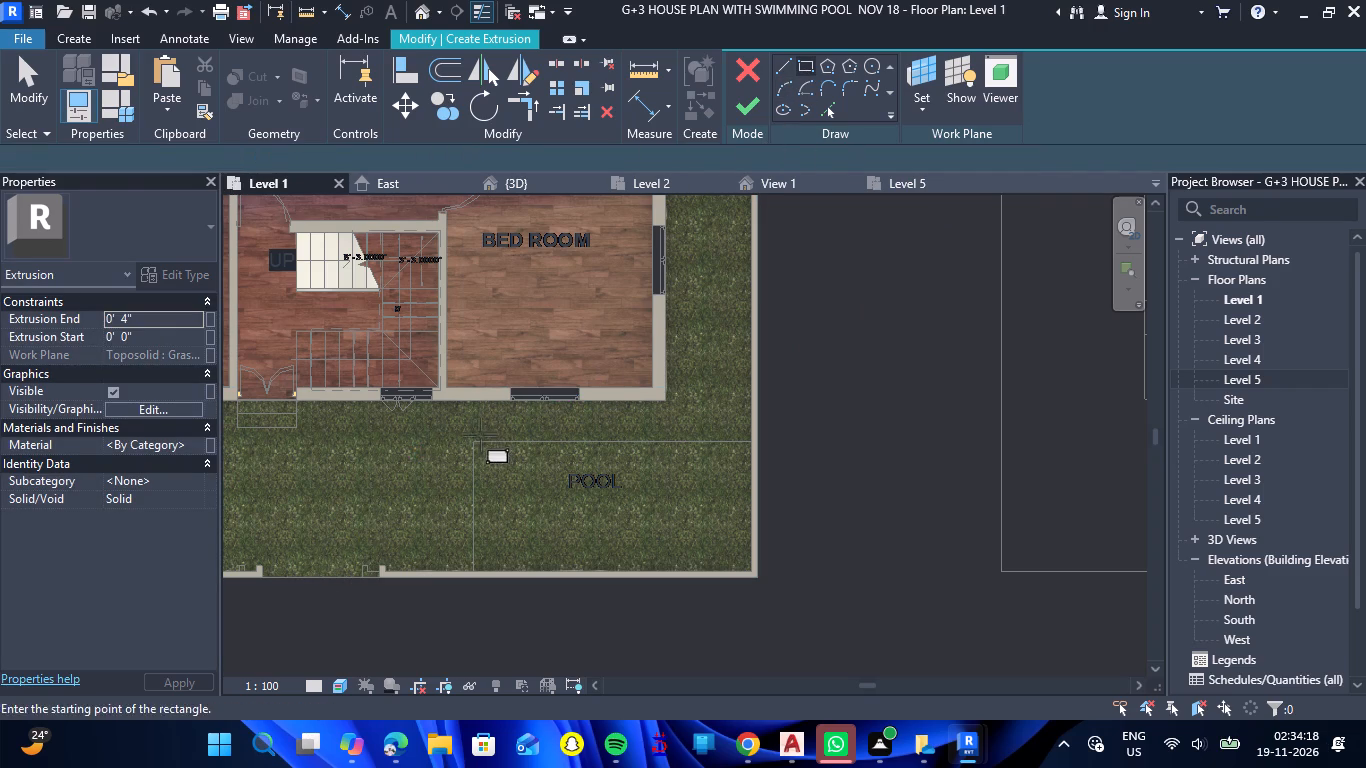
left_click(474, 439)
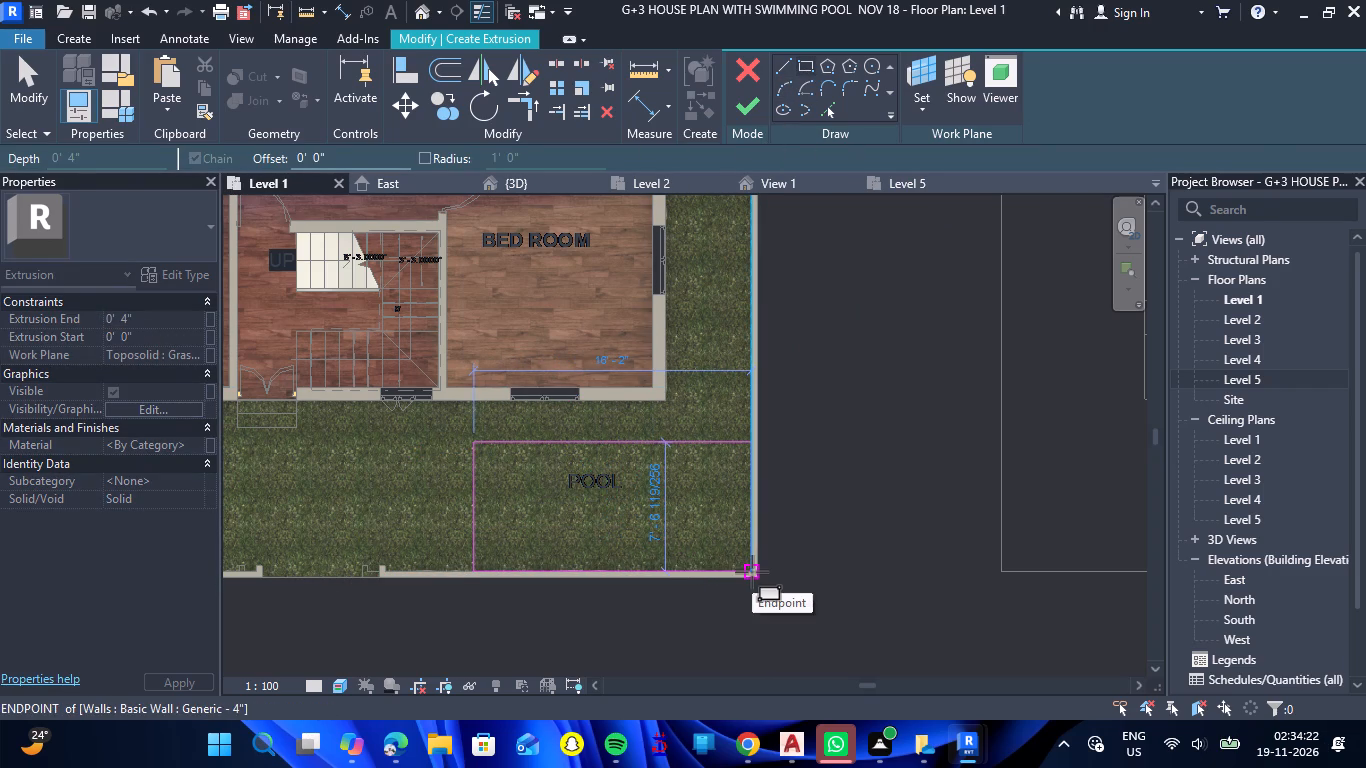
left_click(752, 572)
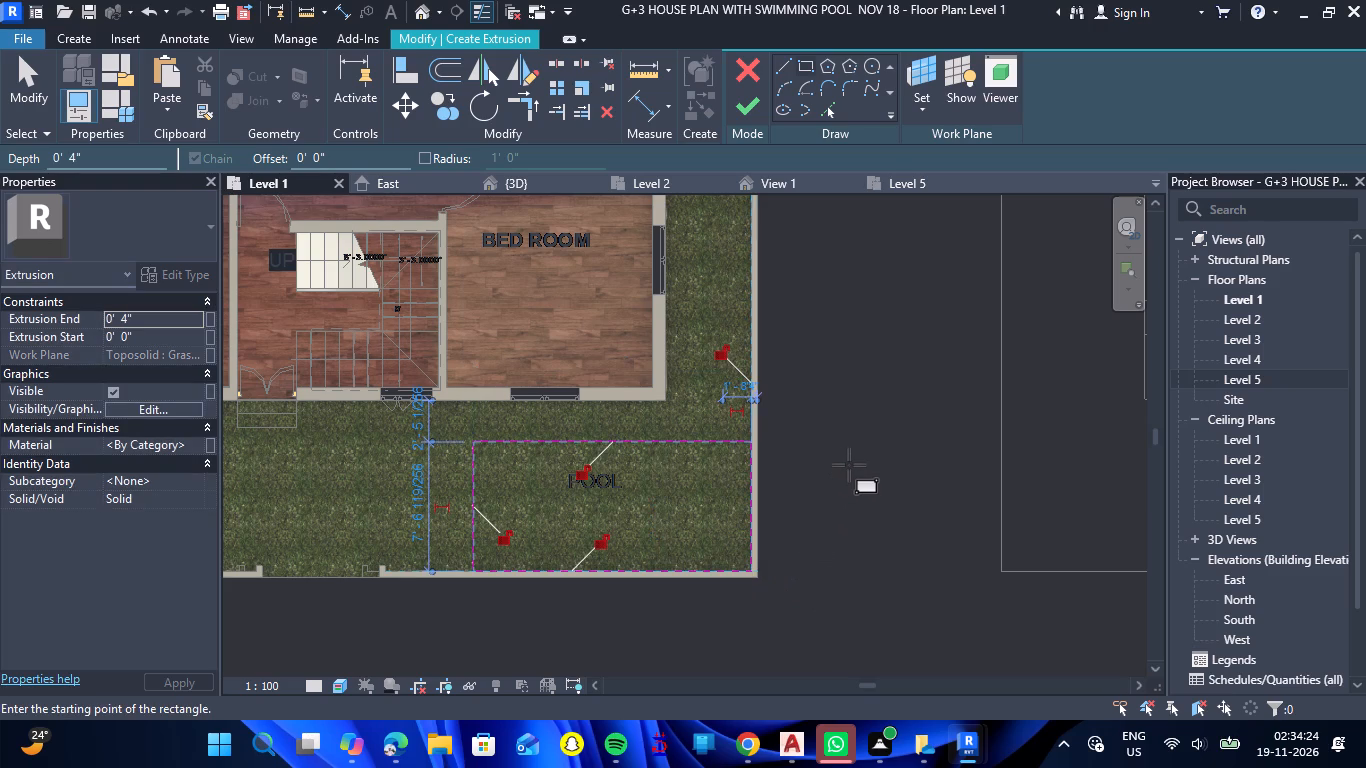
Set the pool extrusion's end to 4' and finish the extrusion.
scroll(788, 458, "down", 3)
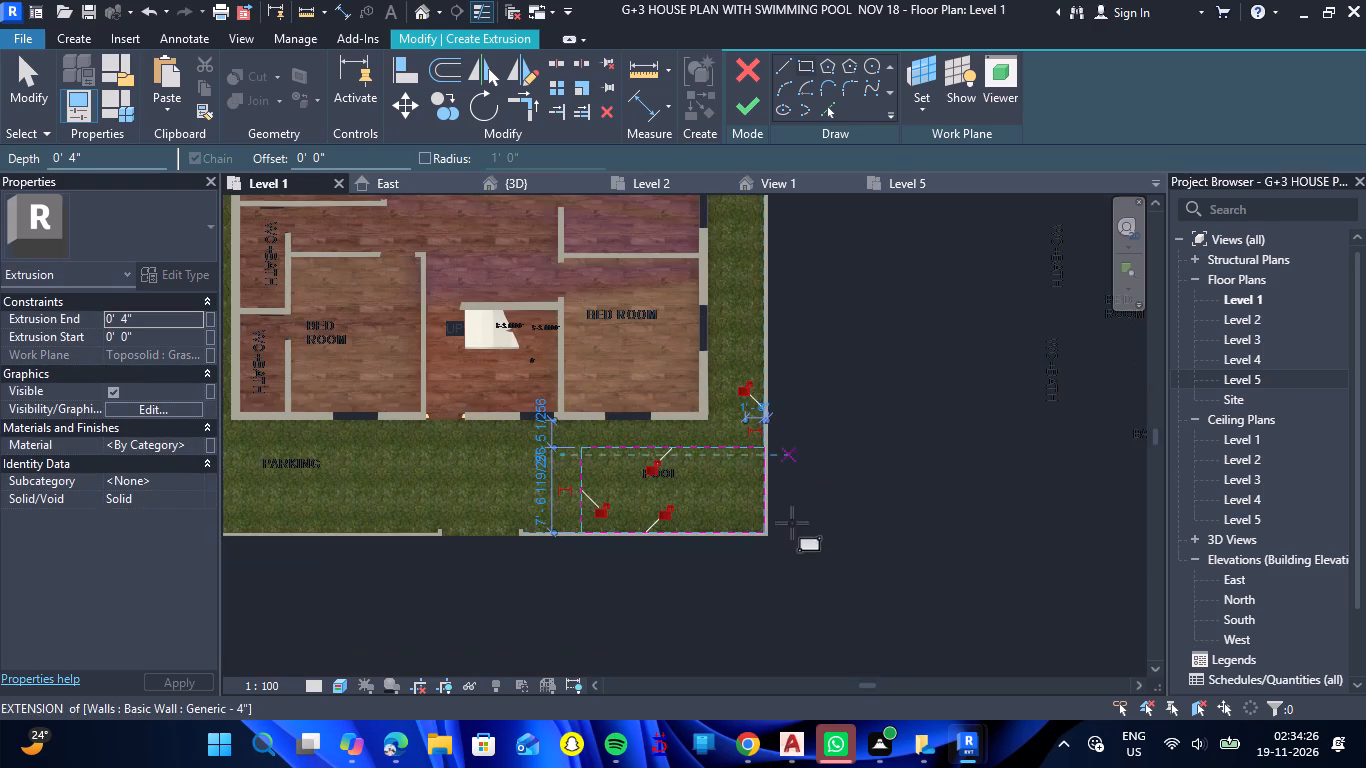
scroll(766, 558, "up", 4)
left_click(166, 322)
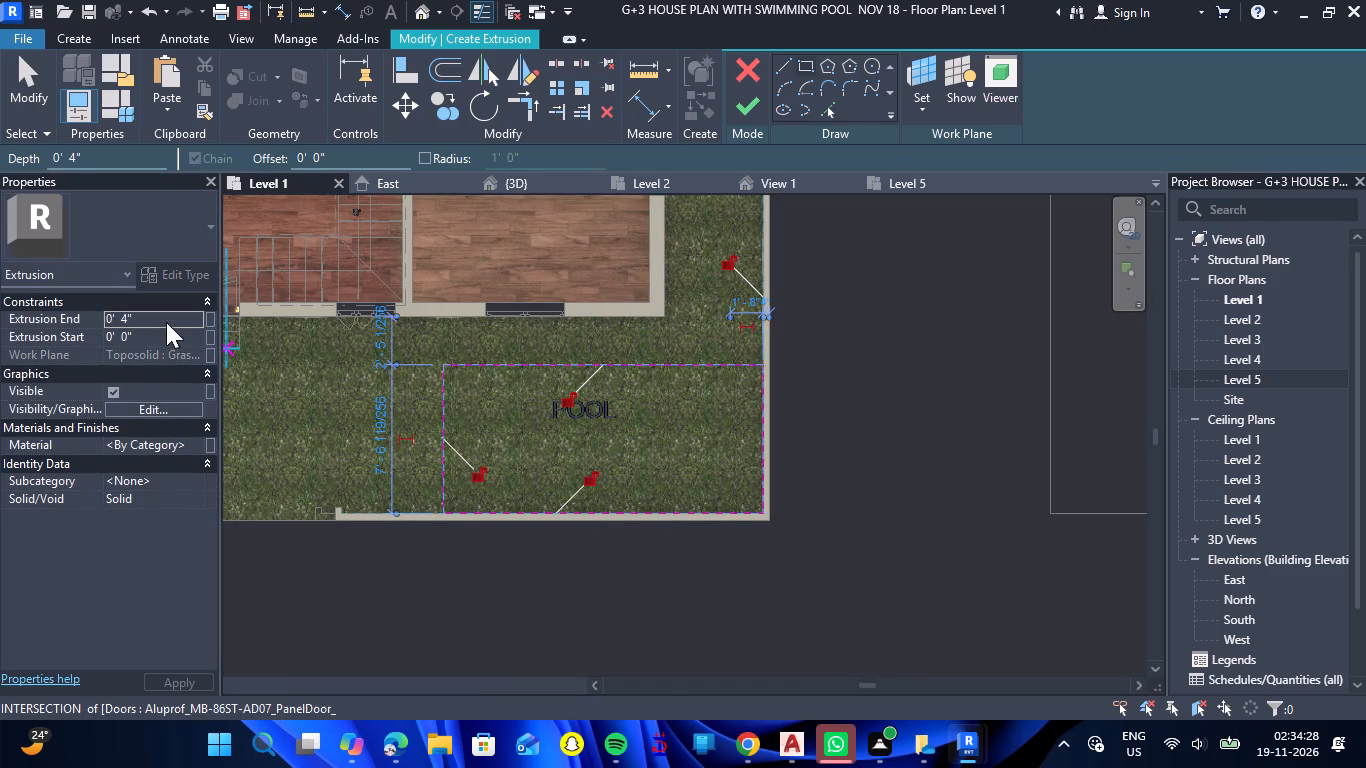
key("BackSpace")
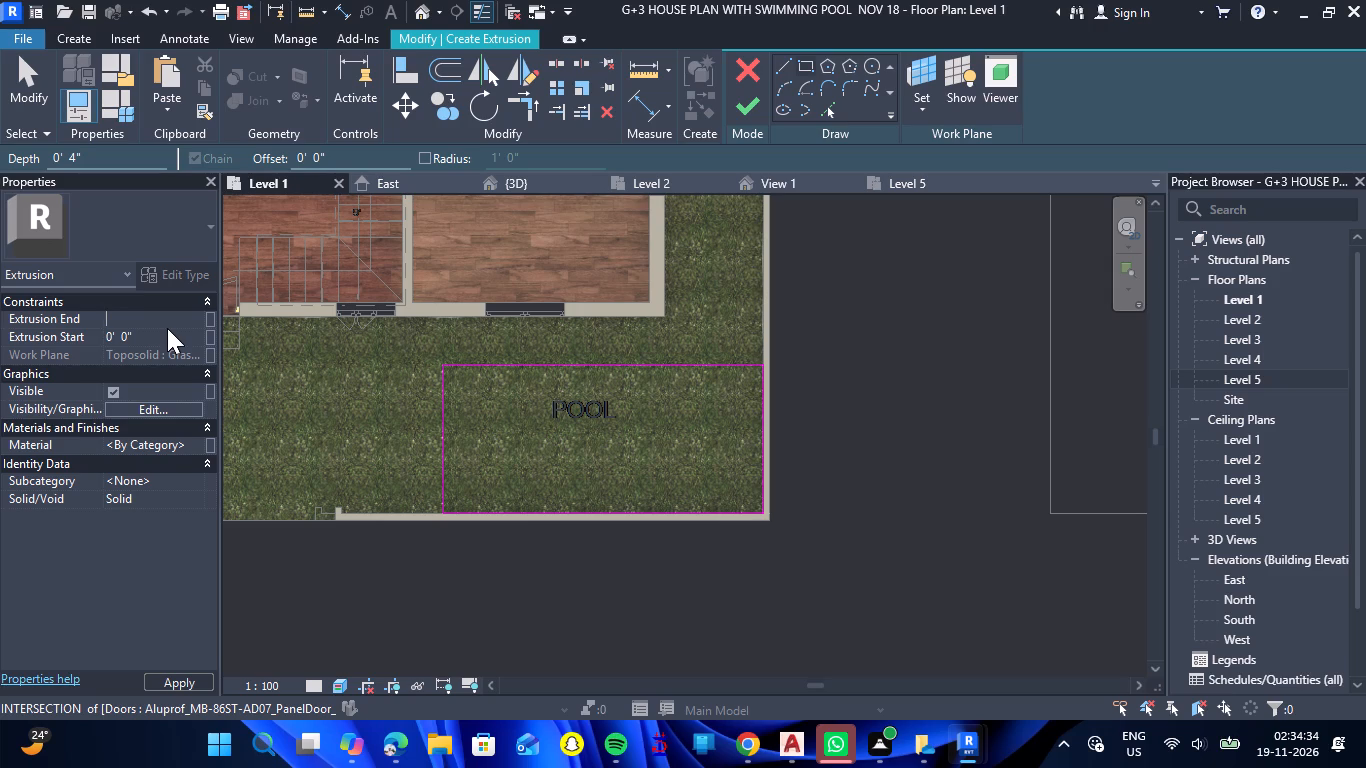
type("4'")
key("Return")
left_click(747, 111)
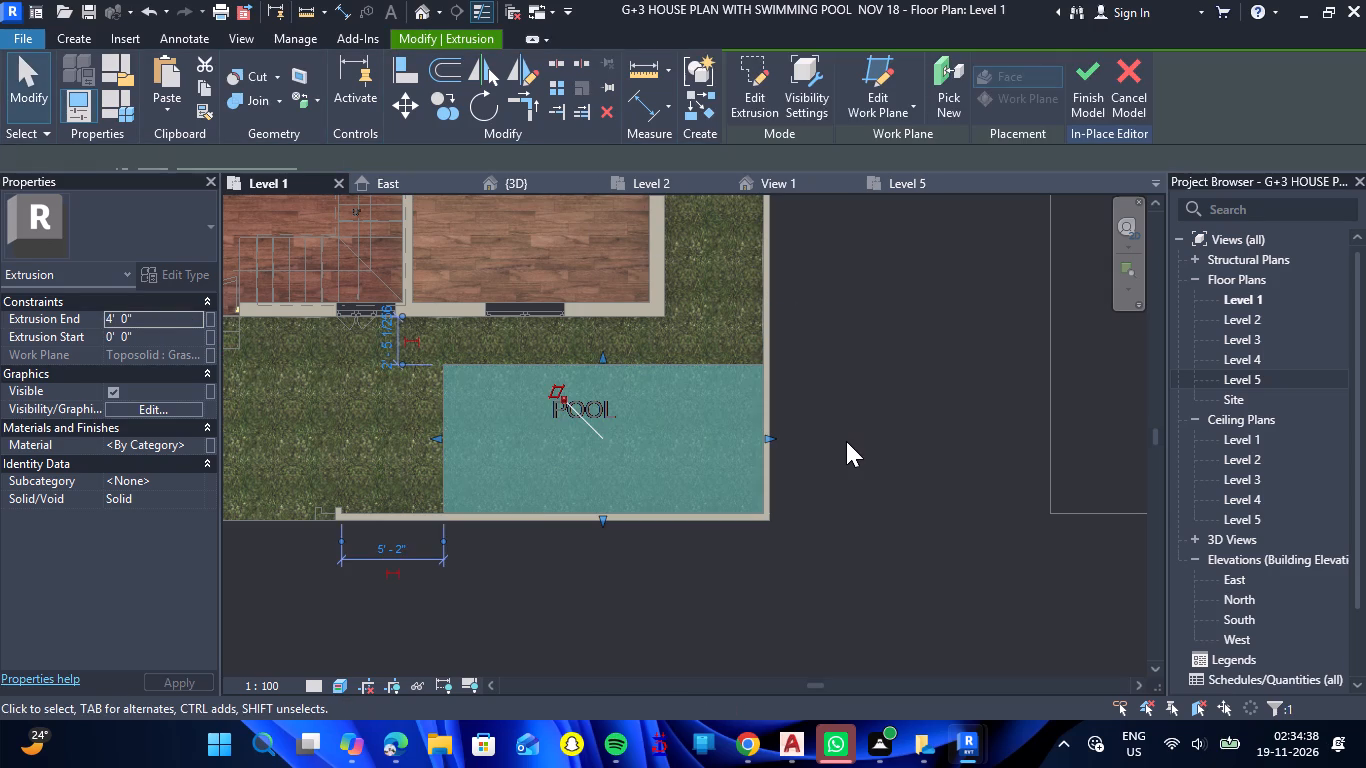
left_click(692, 592)
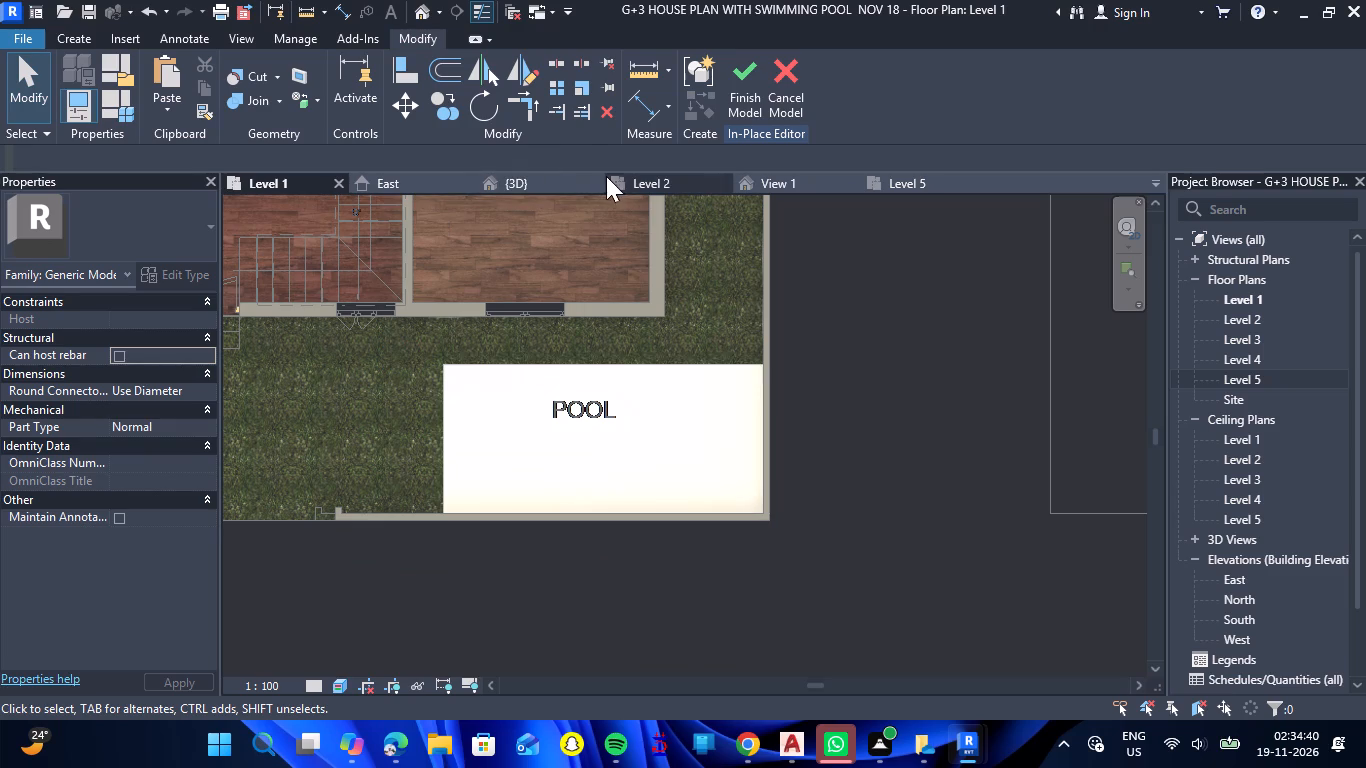
Examine the pool extrusion in the 3D view against the boundary walls, grass and house facade.
left_click(555, 179)
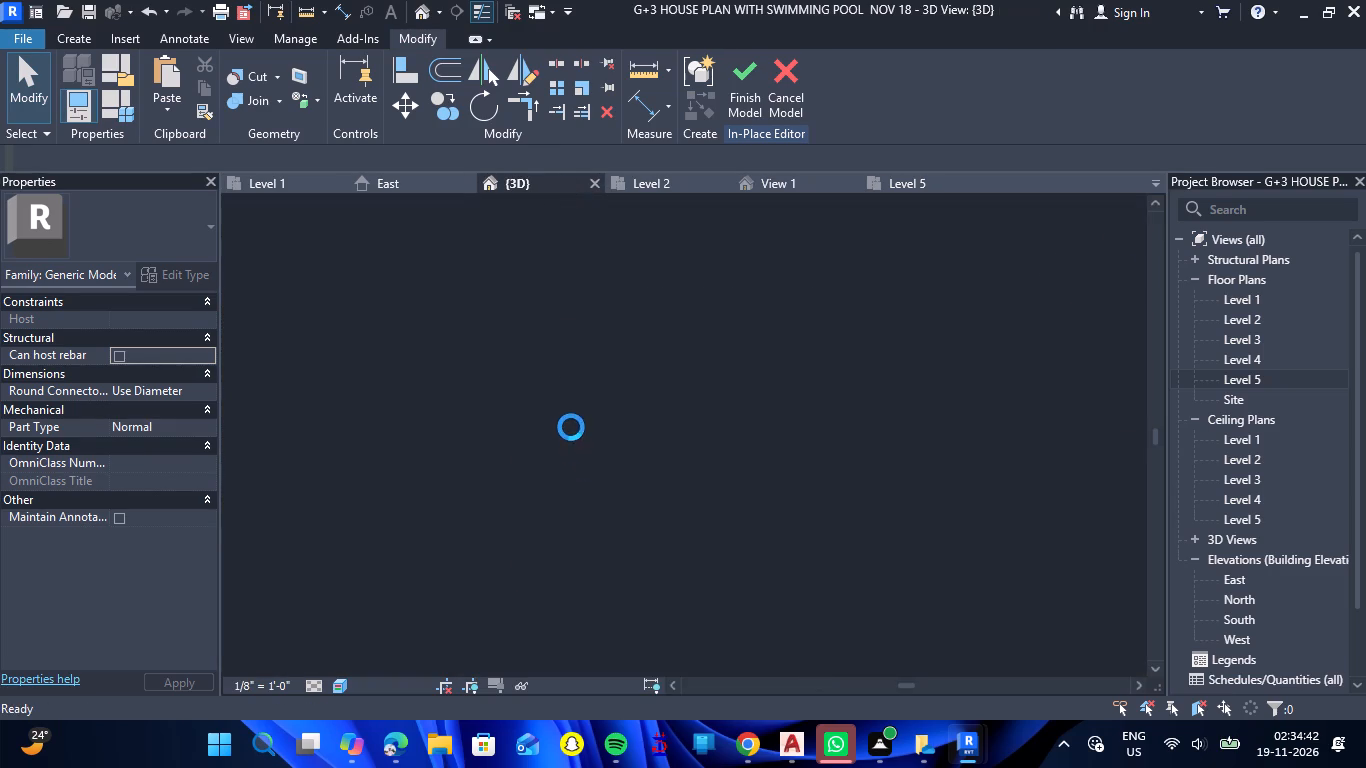
scroll(682, 620, "up", 2)
left_click_drag(690, 615, 701, 566, "shift")
right_click_drag(690, 615, 701, 566, "shift")
scroll(718, 513, "up", 8)
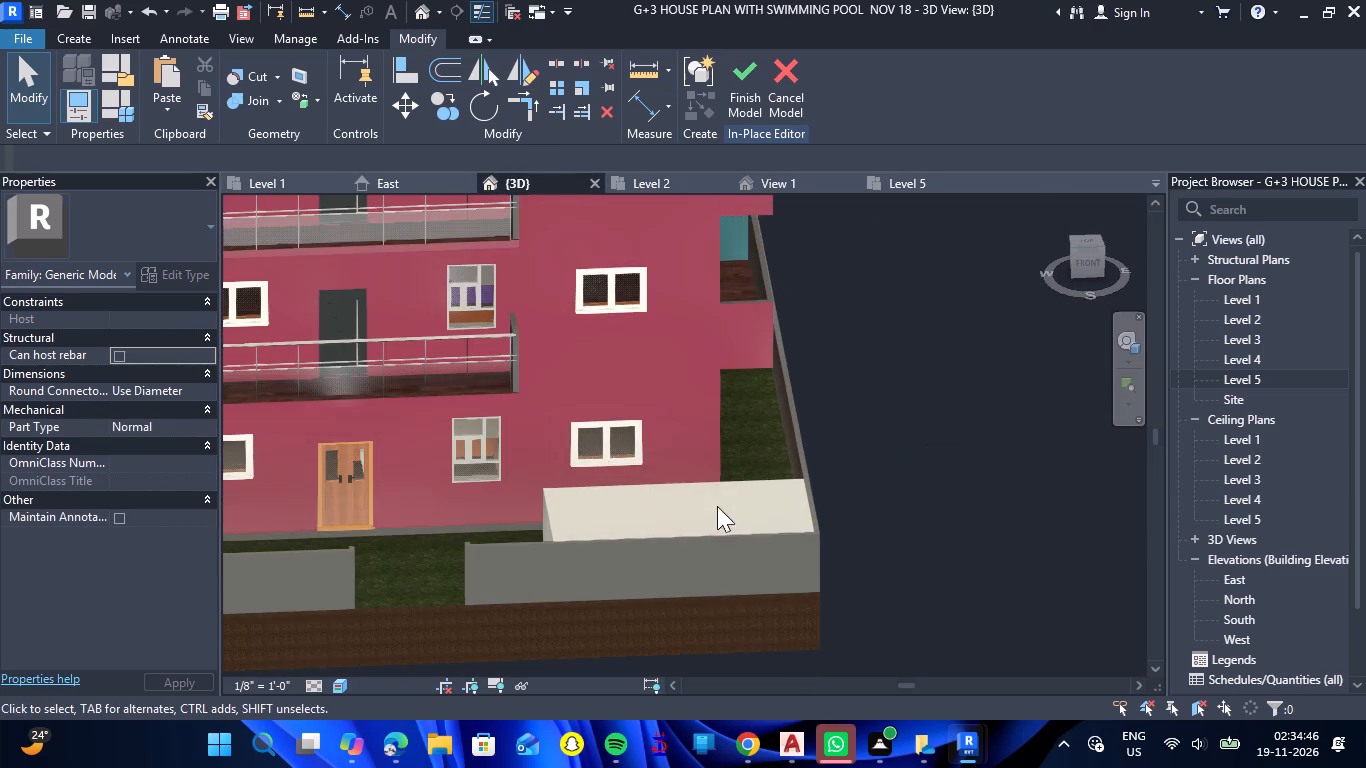
left_click(498, 547)
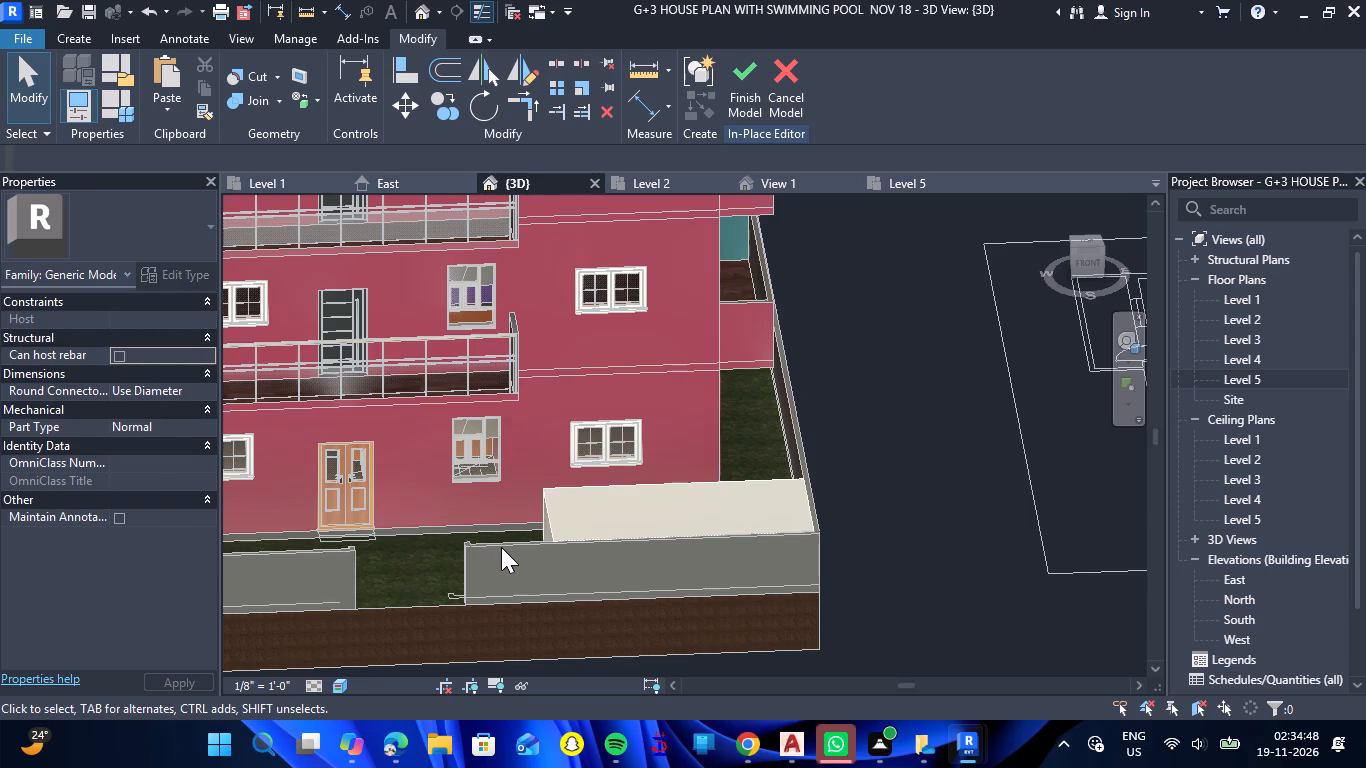
scroll(509, 544, "up", 6)
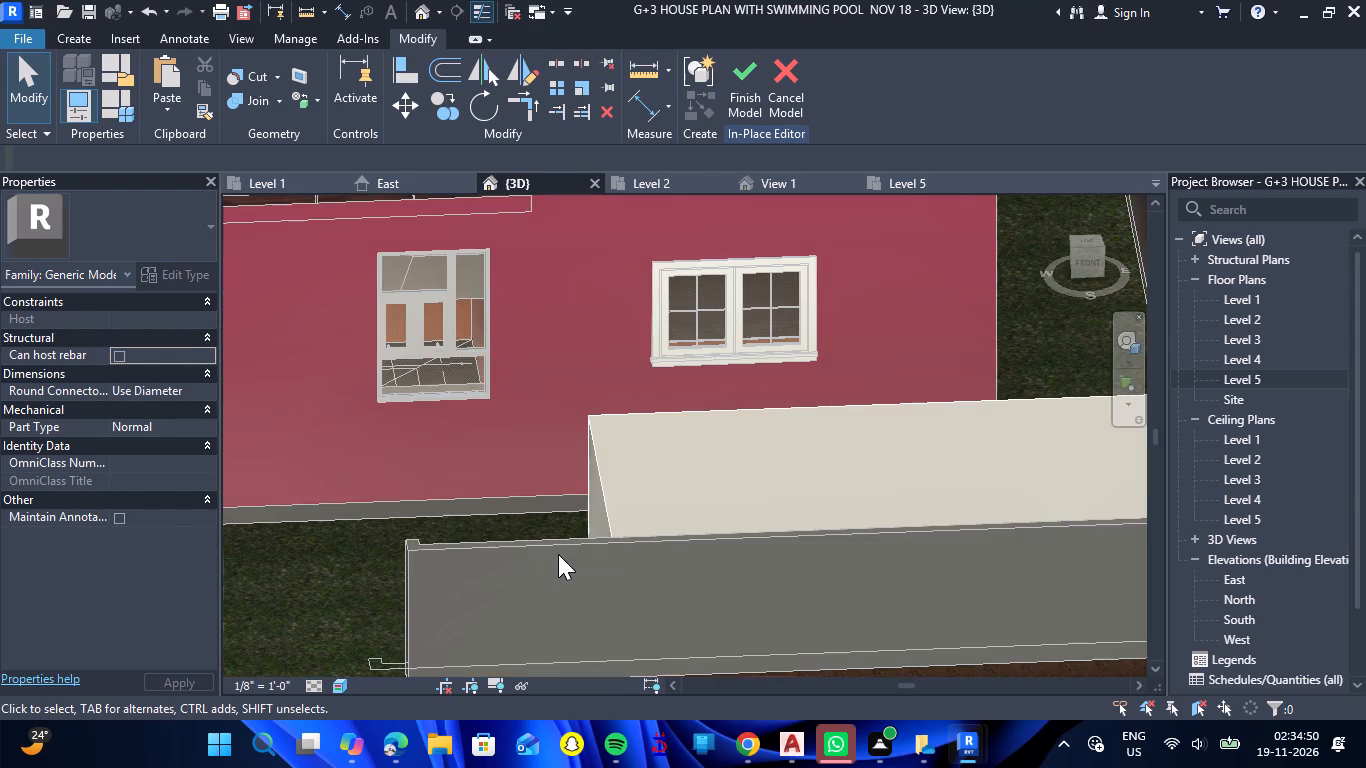
left_click(558, 549)
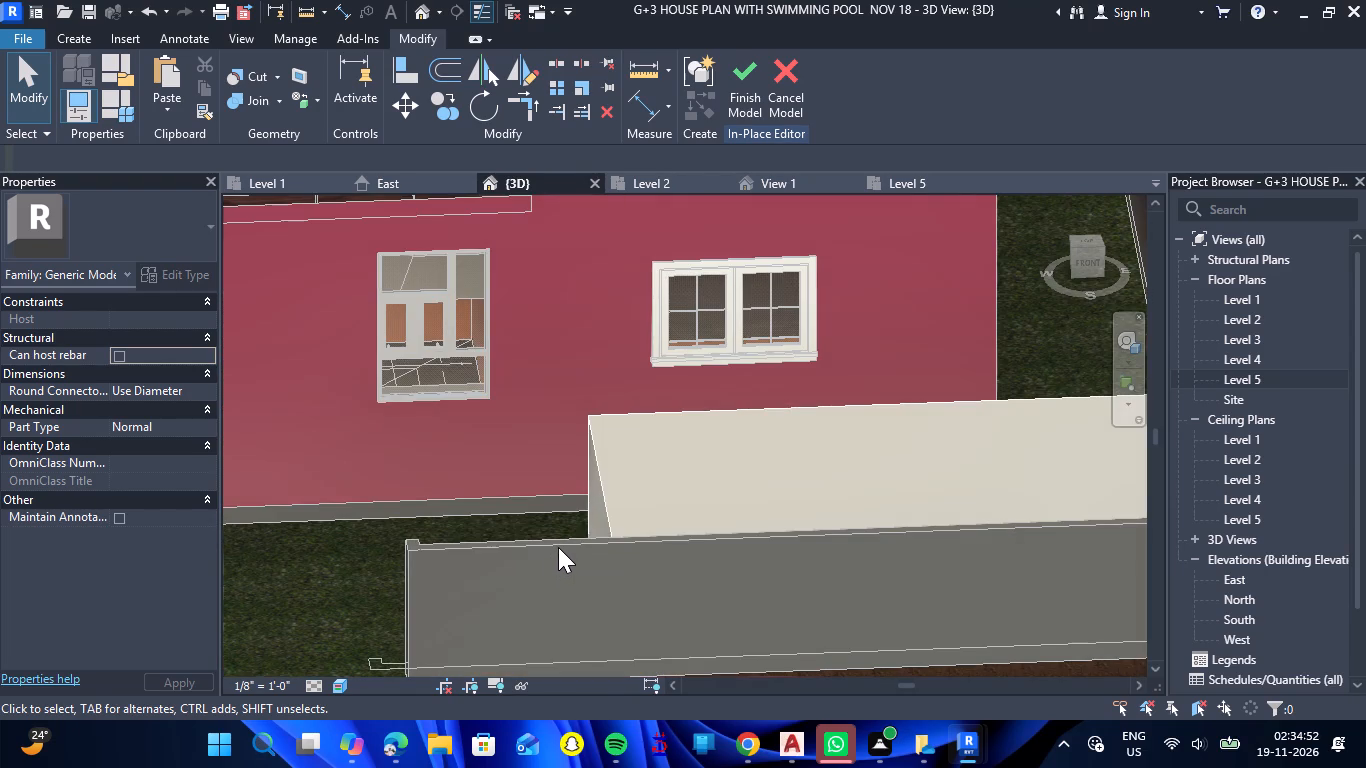
left_click(558, 543)
scroll(448, 481, "down", 4)
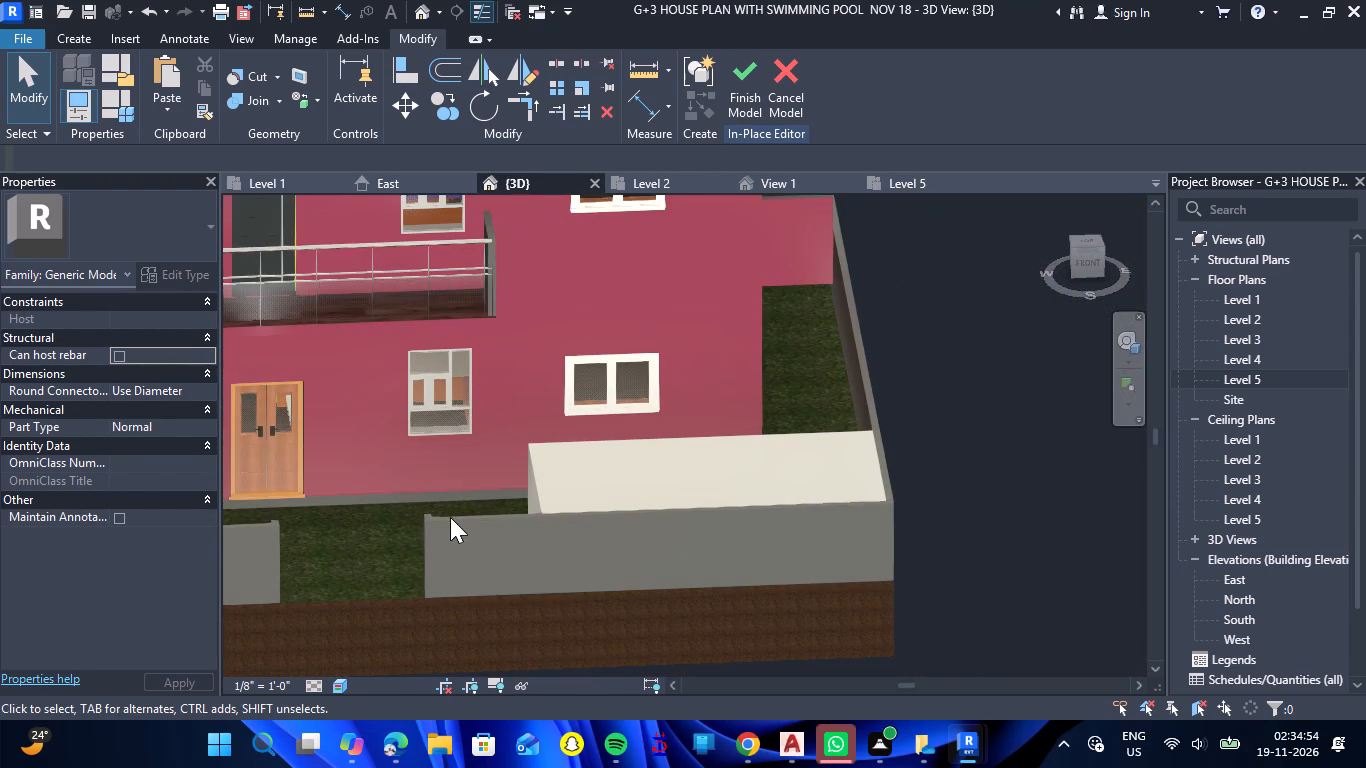
left_click_drag(348, 550, 463, 572, "shift")
right_click_drag(348, 550, 463, 572, "shift")
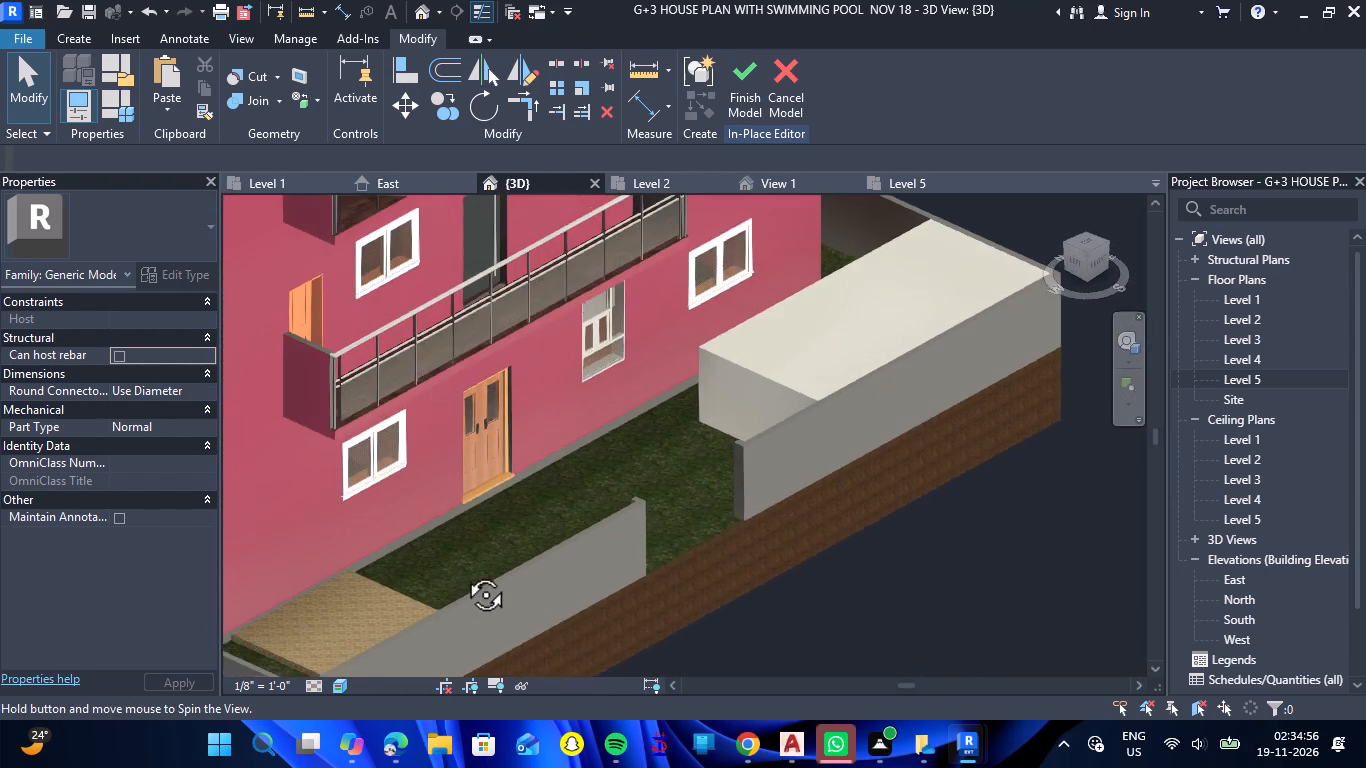
left_click_drag(463, 572, 492, 571, "shift")
right_click_drag(463, 572, 492, 571, "shift")
scroll(739, 501, "down", 4)
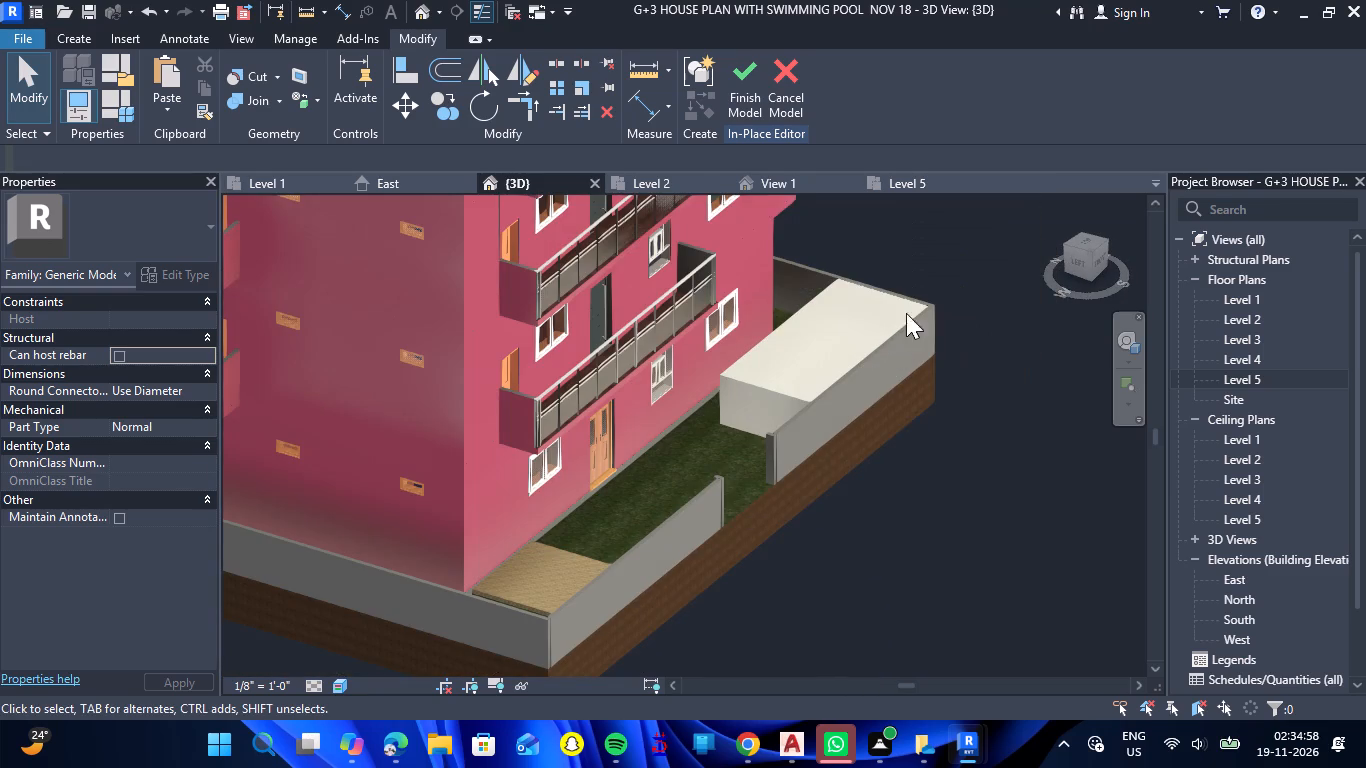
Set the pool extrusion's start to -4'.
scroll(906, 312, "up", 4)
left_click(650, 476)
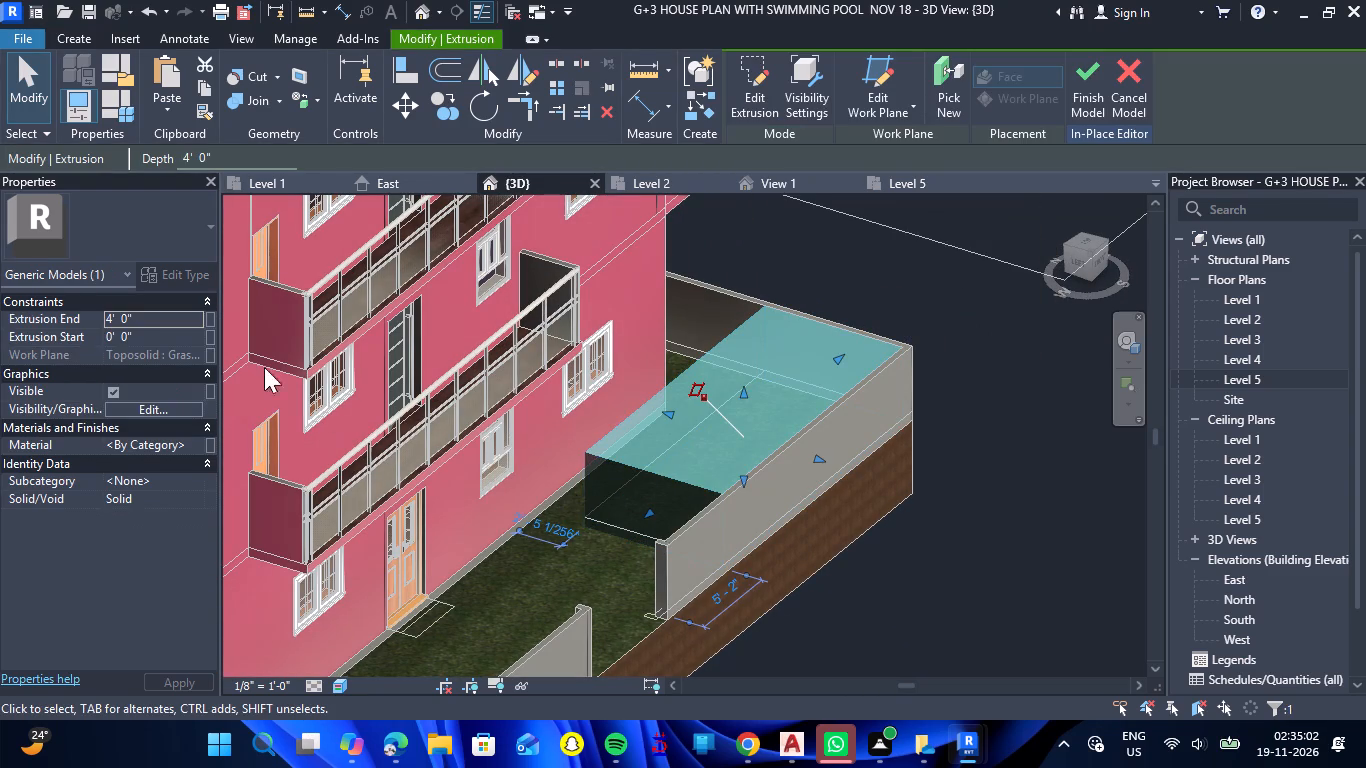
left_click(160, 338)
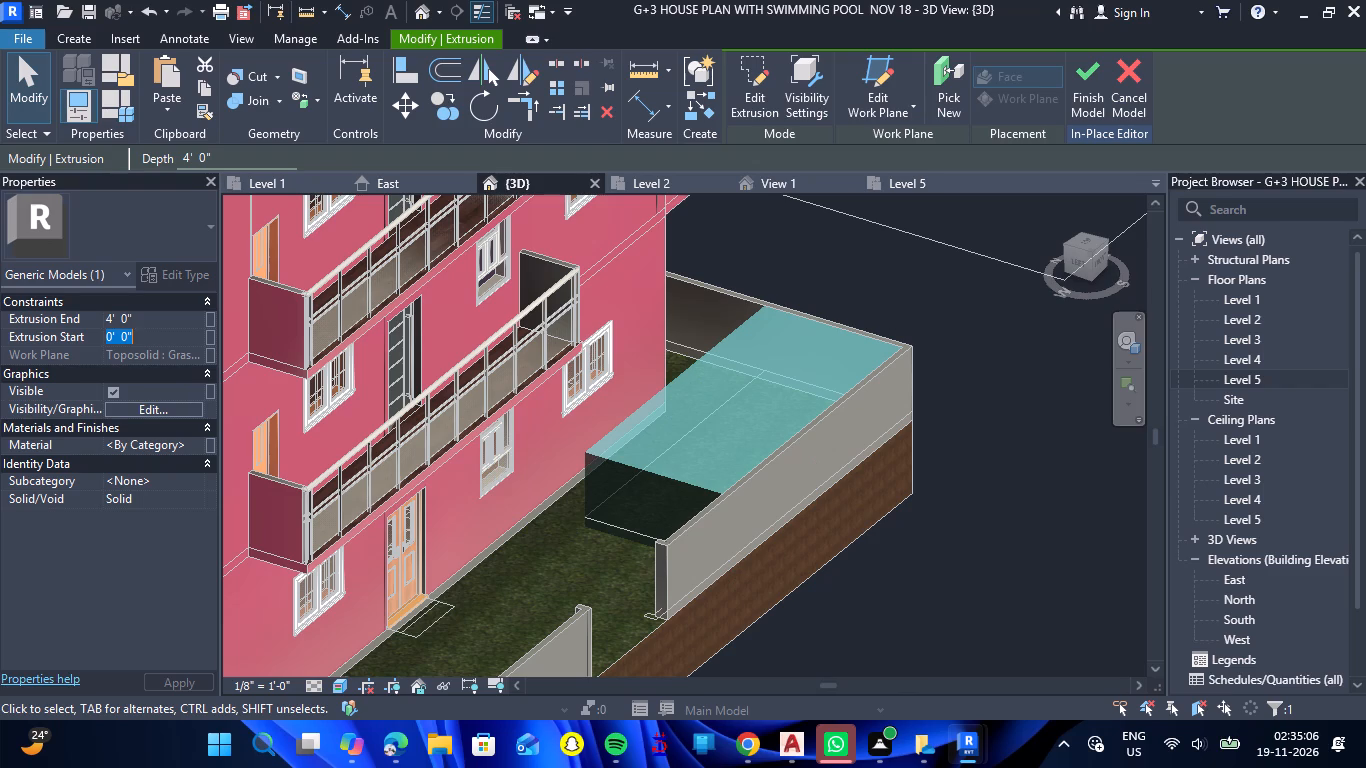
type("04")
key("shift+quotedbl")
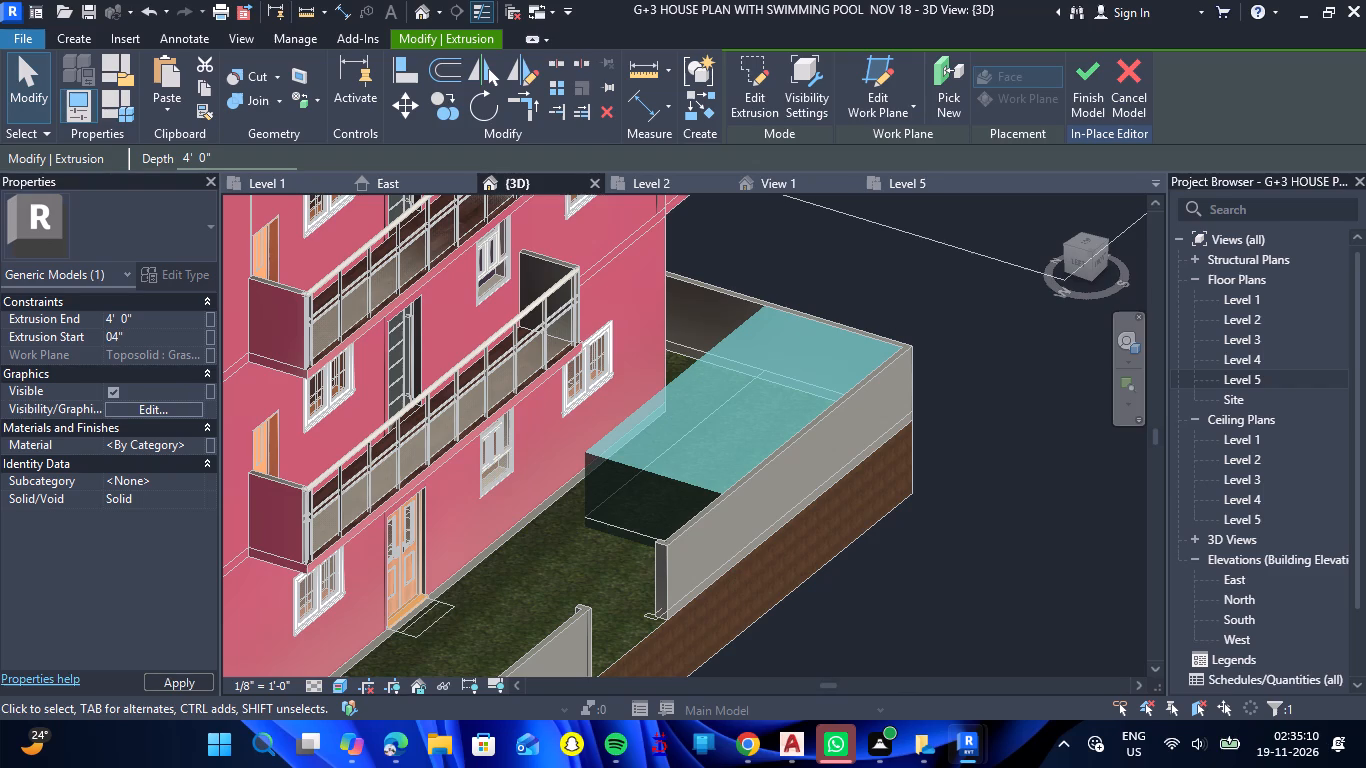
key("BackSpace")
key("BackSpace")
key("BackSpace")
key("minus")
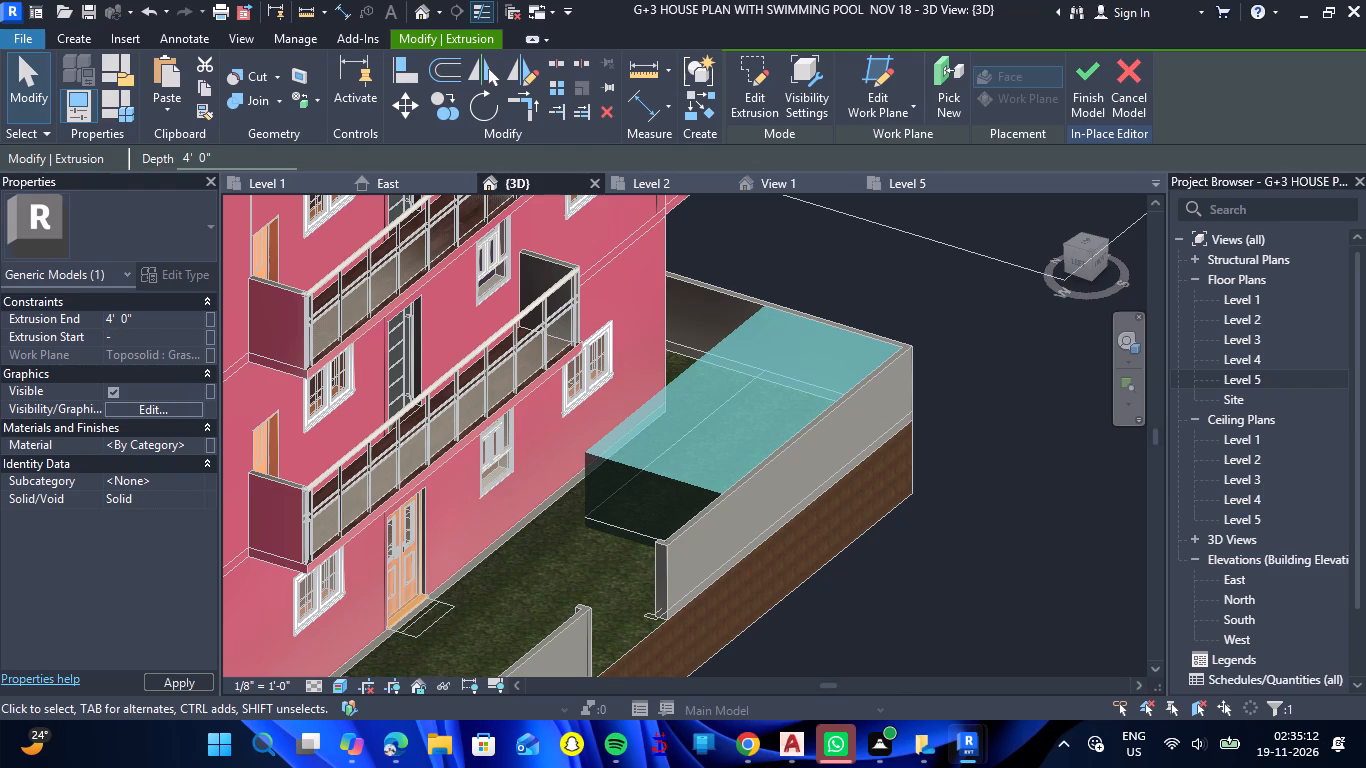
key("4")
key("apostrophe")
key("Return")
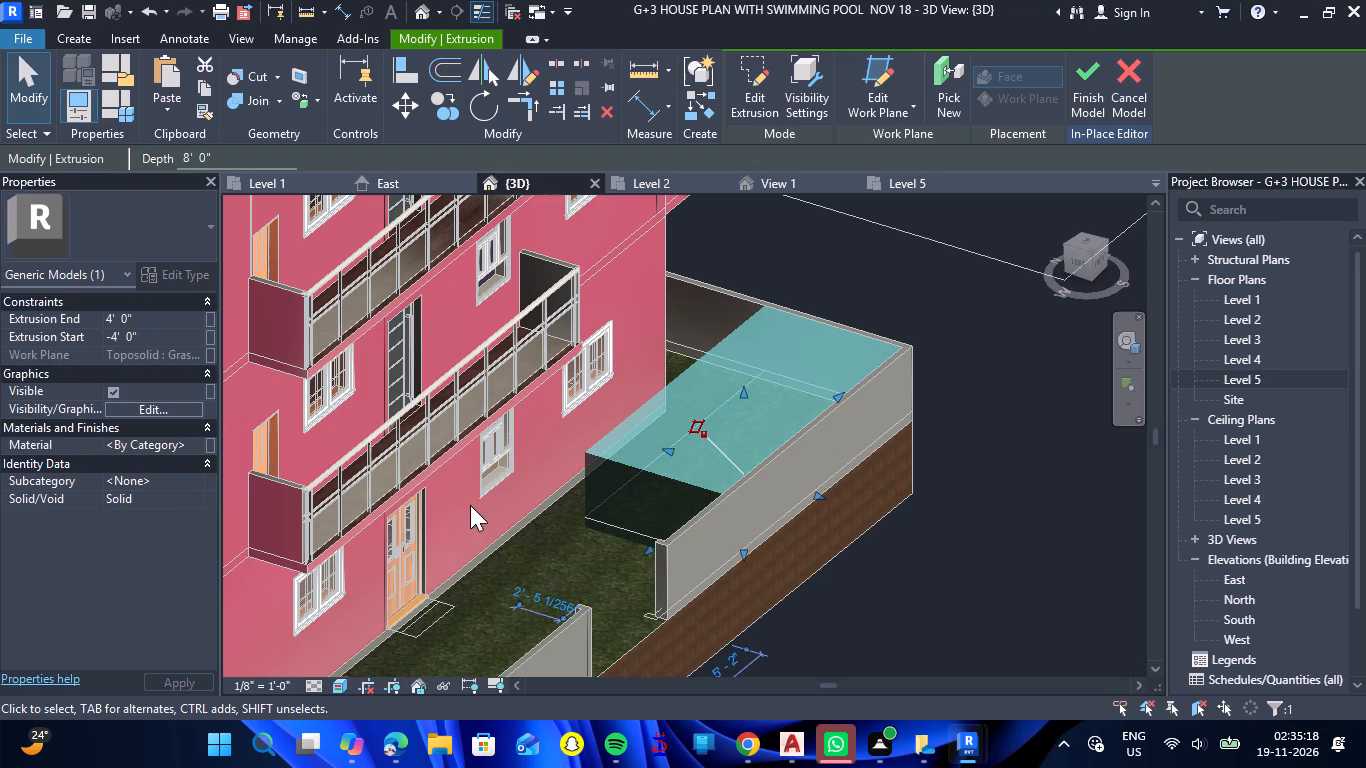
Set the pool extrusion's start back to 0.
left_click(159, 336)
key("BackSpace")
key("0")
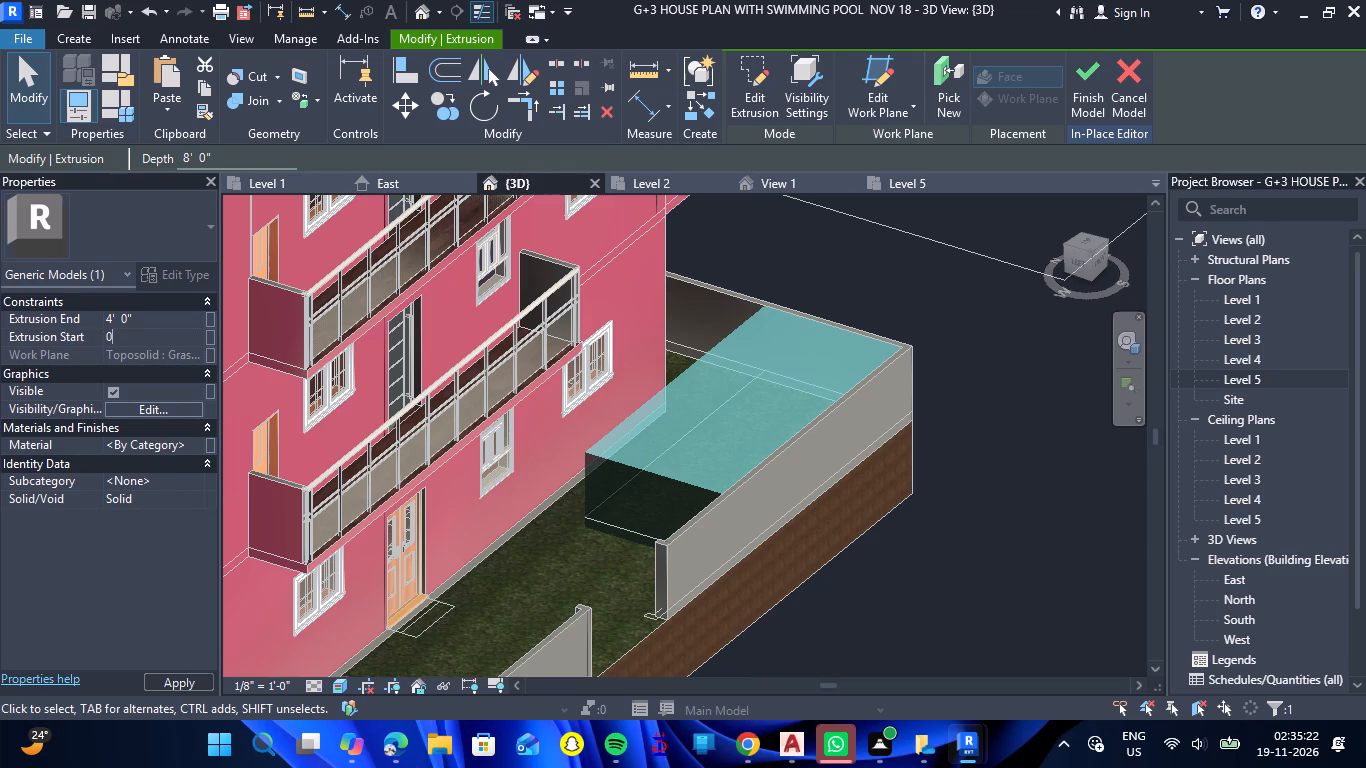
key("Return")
Set the pool extrusion's end to -4' so it runs down into the ground.
left_click(155, 319)
key("Left")
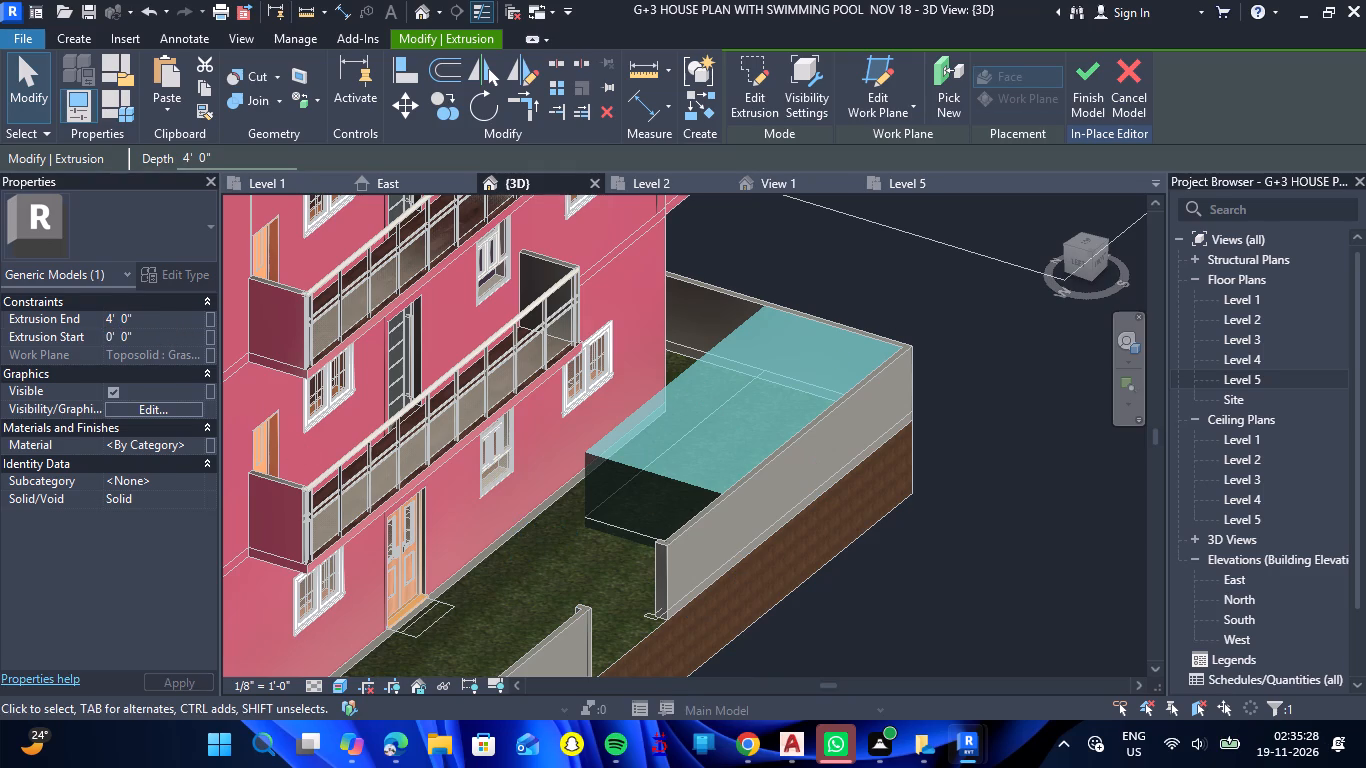
key("minus")
key("Return")
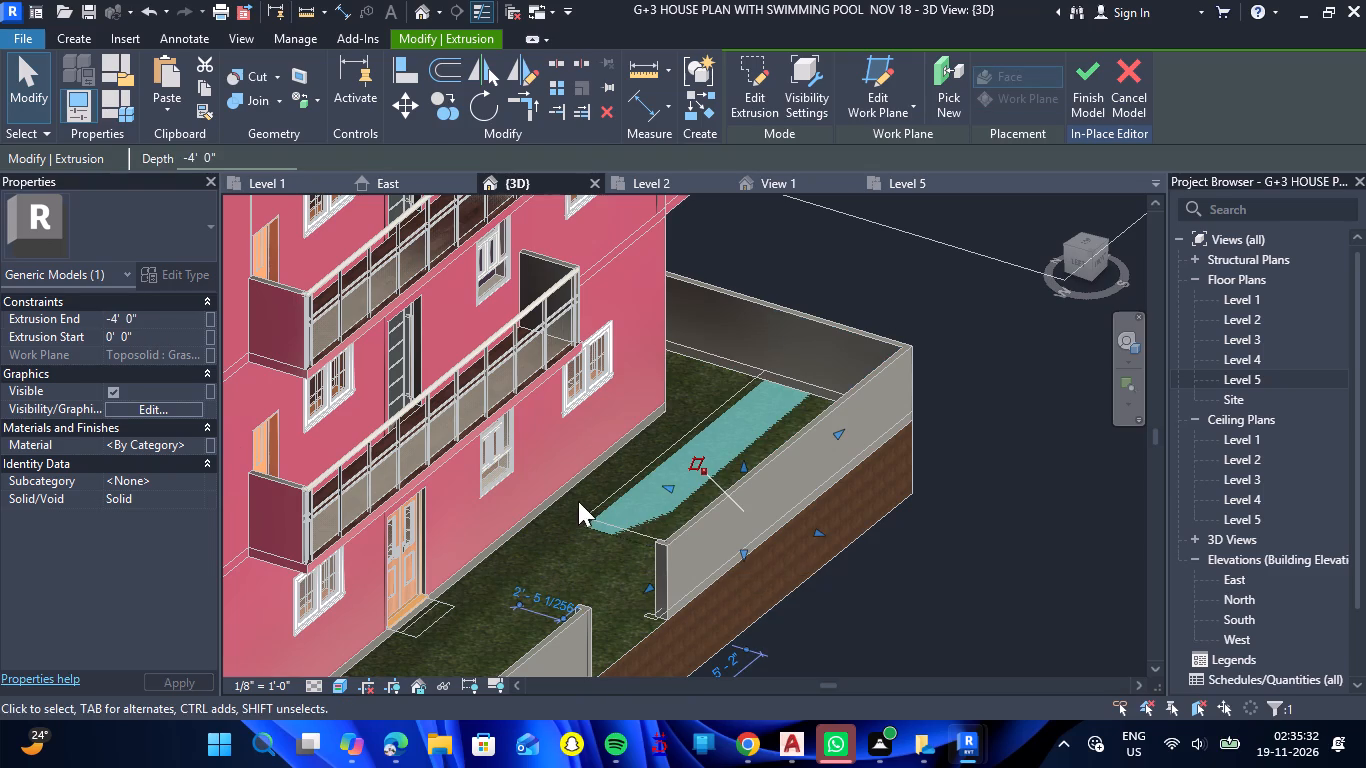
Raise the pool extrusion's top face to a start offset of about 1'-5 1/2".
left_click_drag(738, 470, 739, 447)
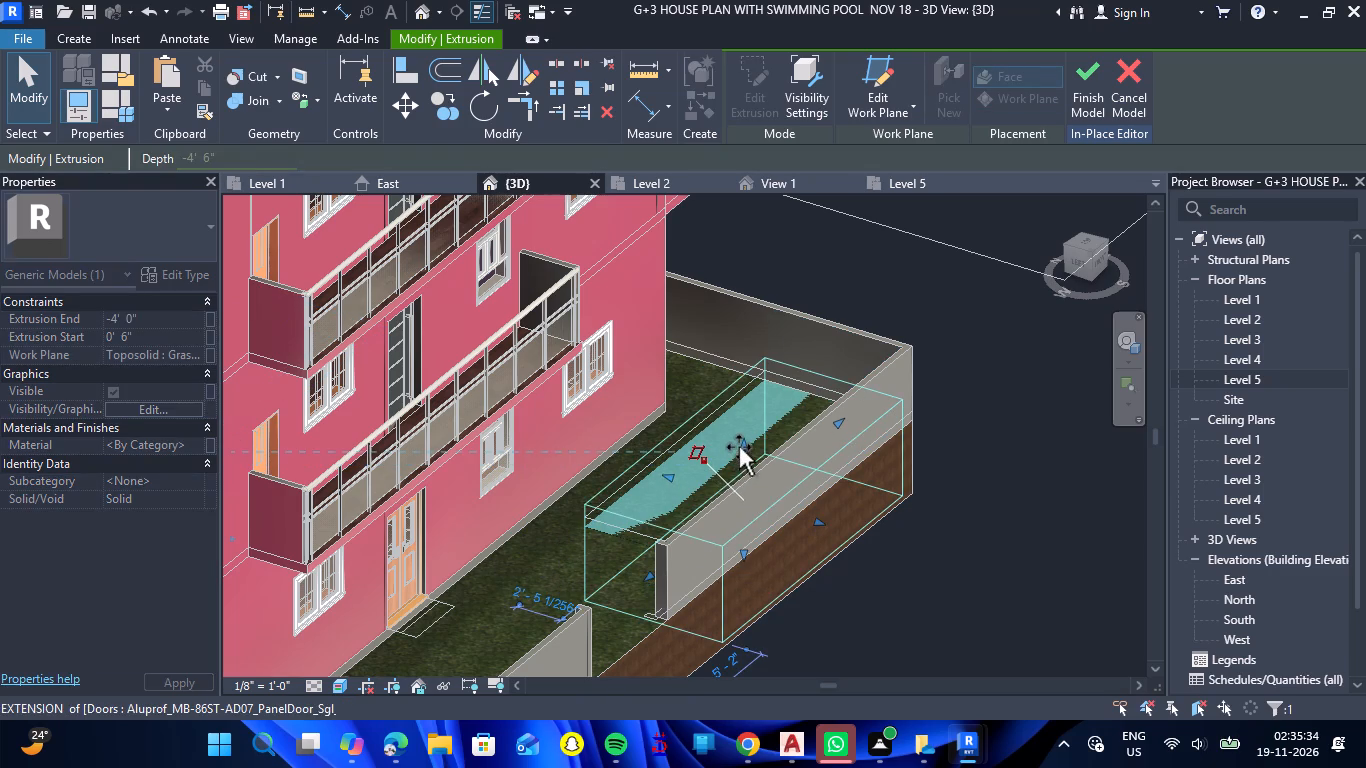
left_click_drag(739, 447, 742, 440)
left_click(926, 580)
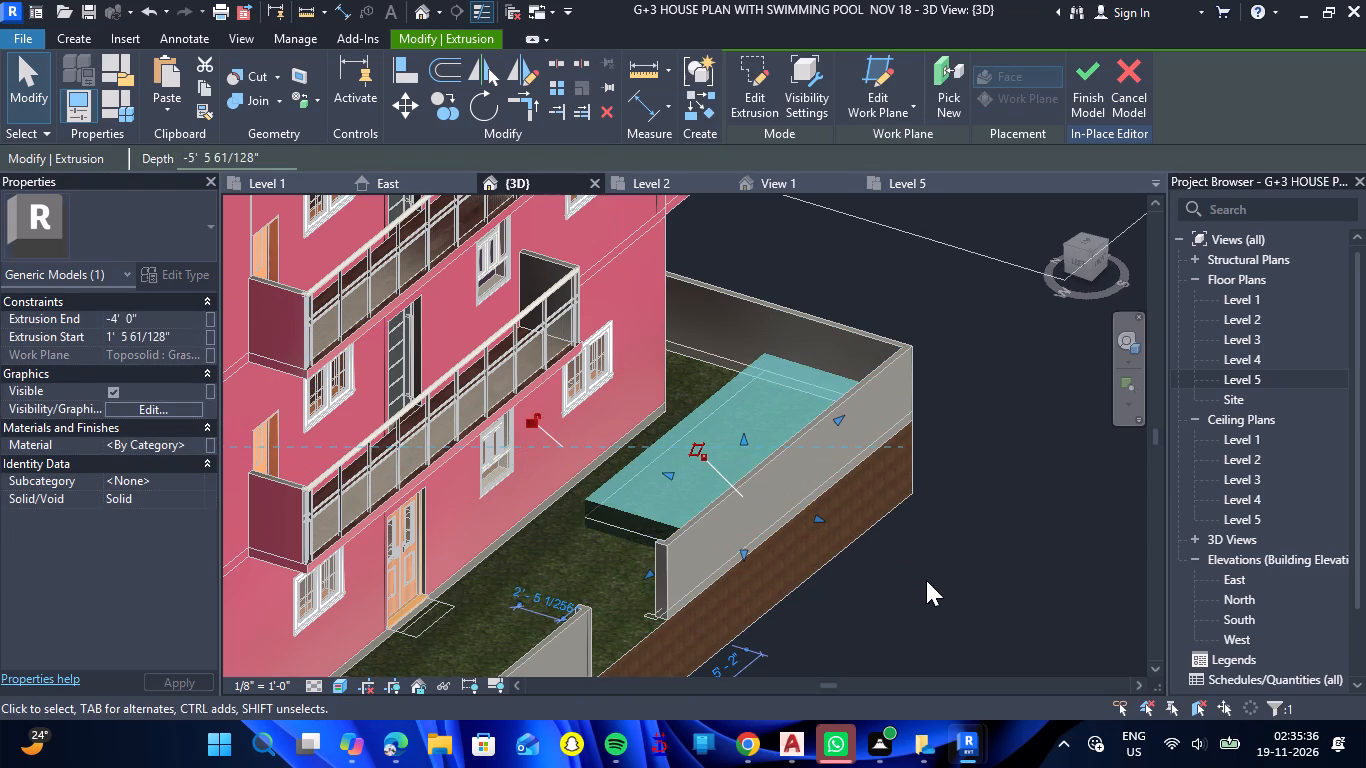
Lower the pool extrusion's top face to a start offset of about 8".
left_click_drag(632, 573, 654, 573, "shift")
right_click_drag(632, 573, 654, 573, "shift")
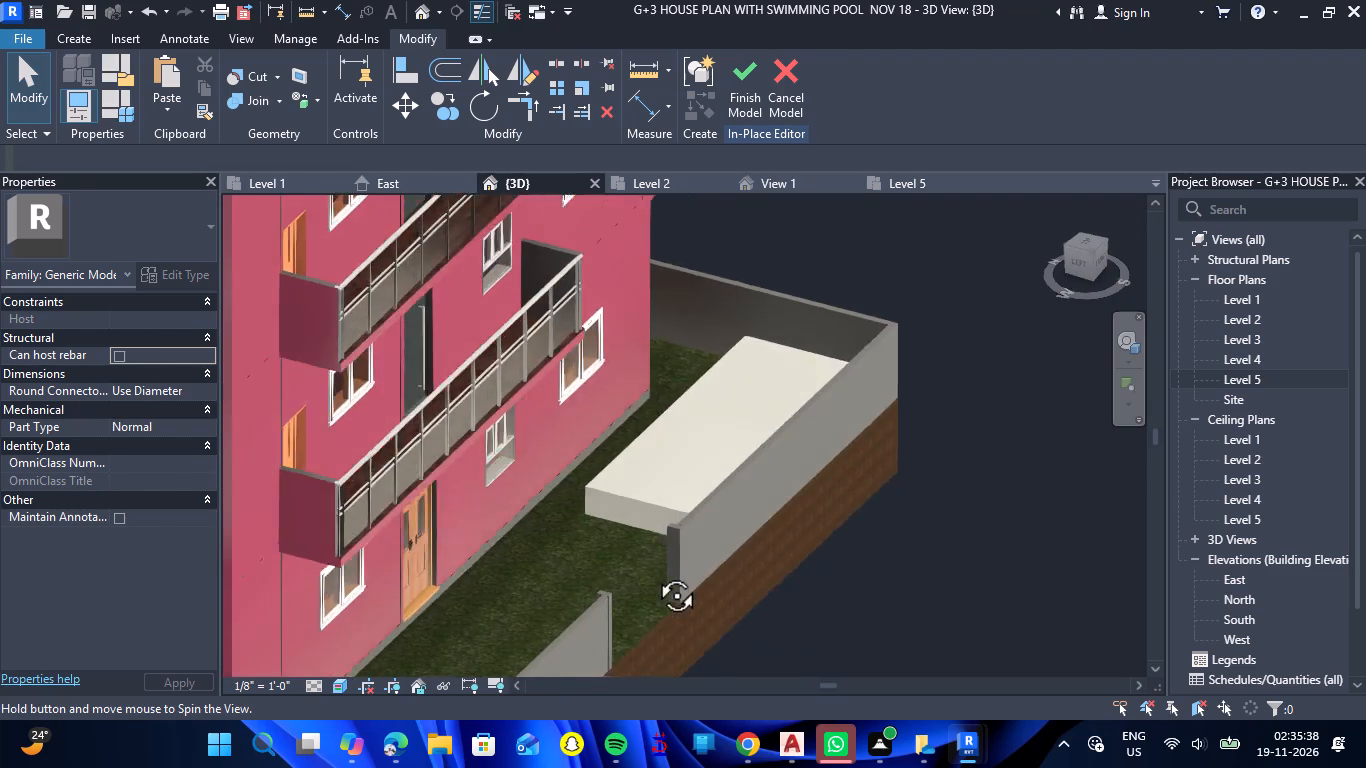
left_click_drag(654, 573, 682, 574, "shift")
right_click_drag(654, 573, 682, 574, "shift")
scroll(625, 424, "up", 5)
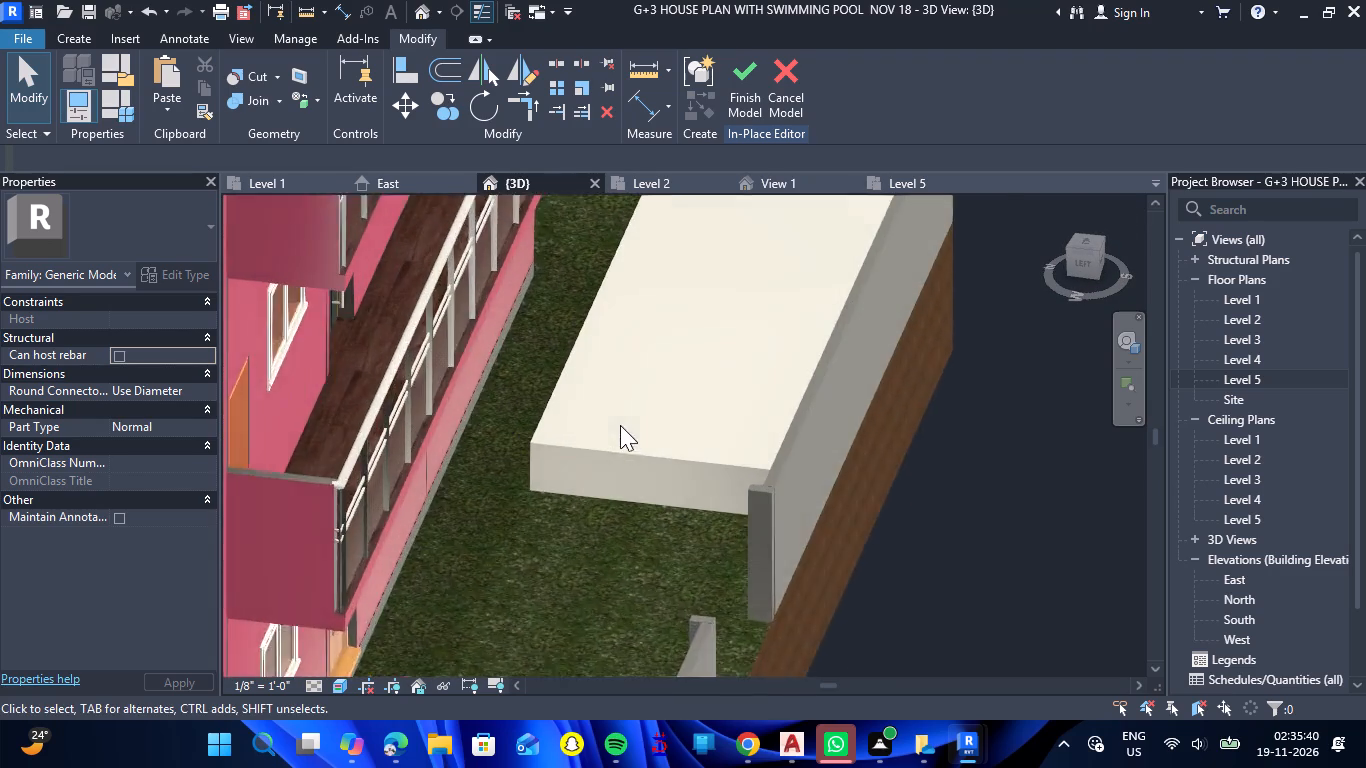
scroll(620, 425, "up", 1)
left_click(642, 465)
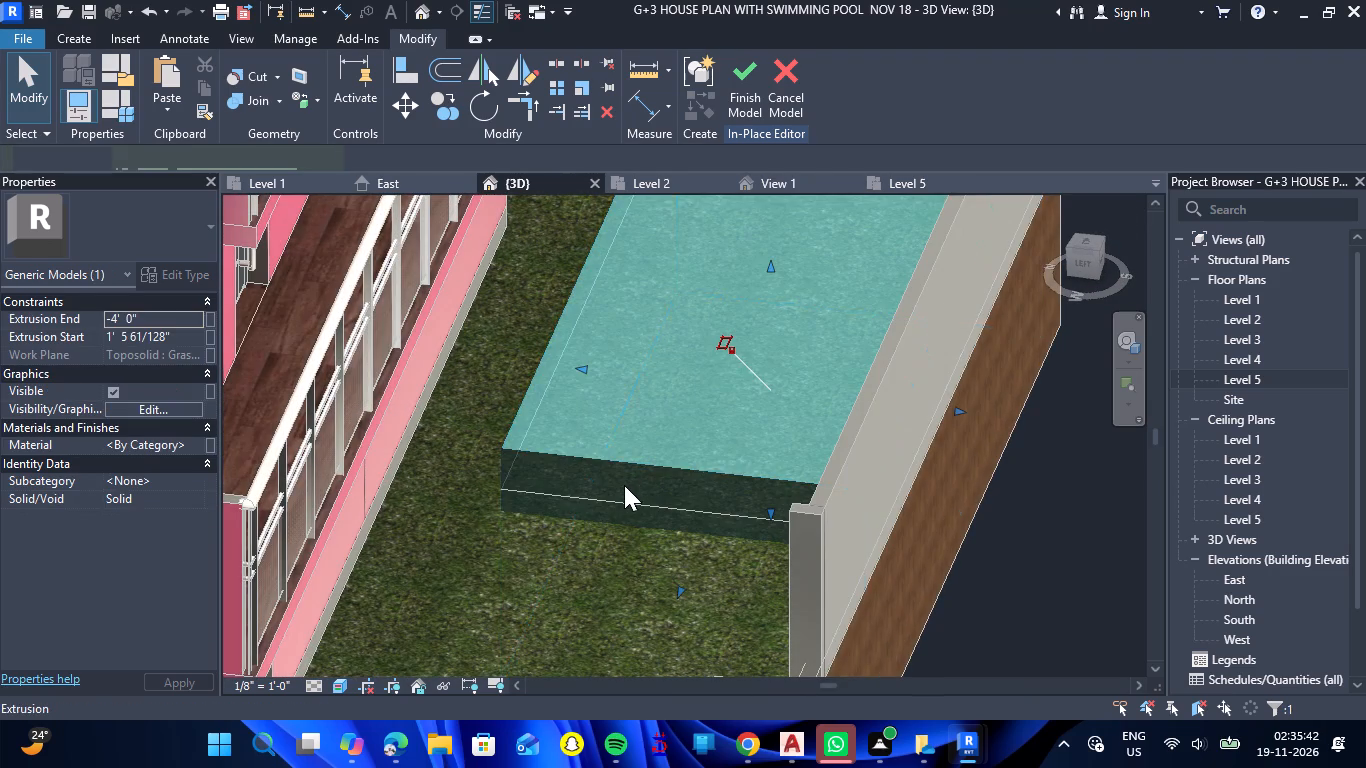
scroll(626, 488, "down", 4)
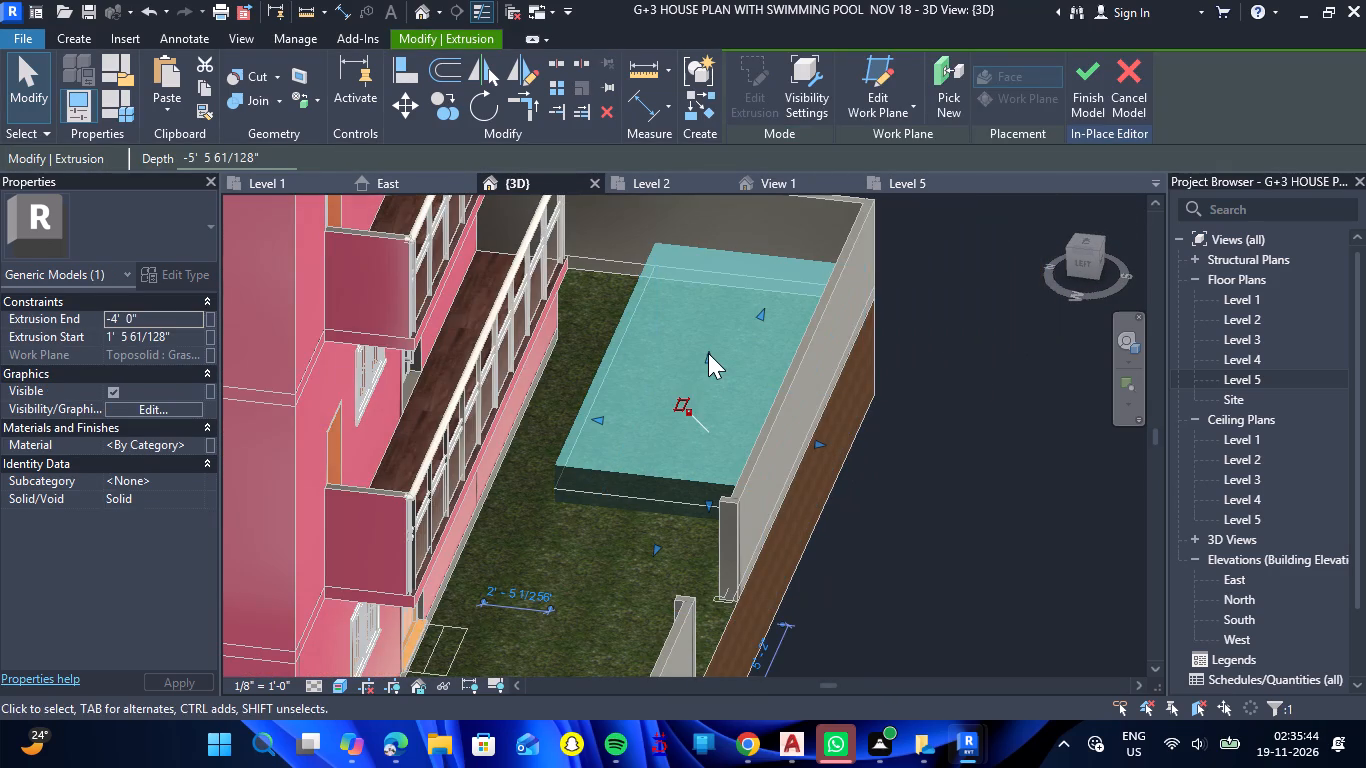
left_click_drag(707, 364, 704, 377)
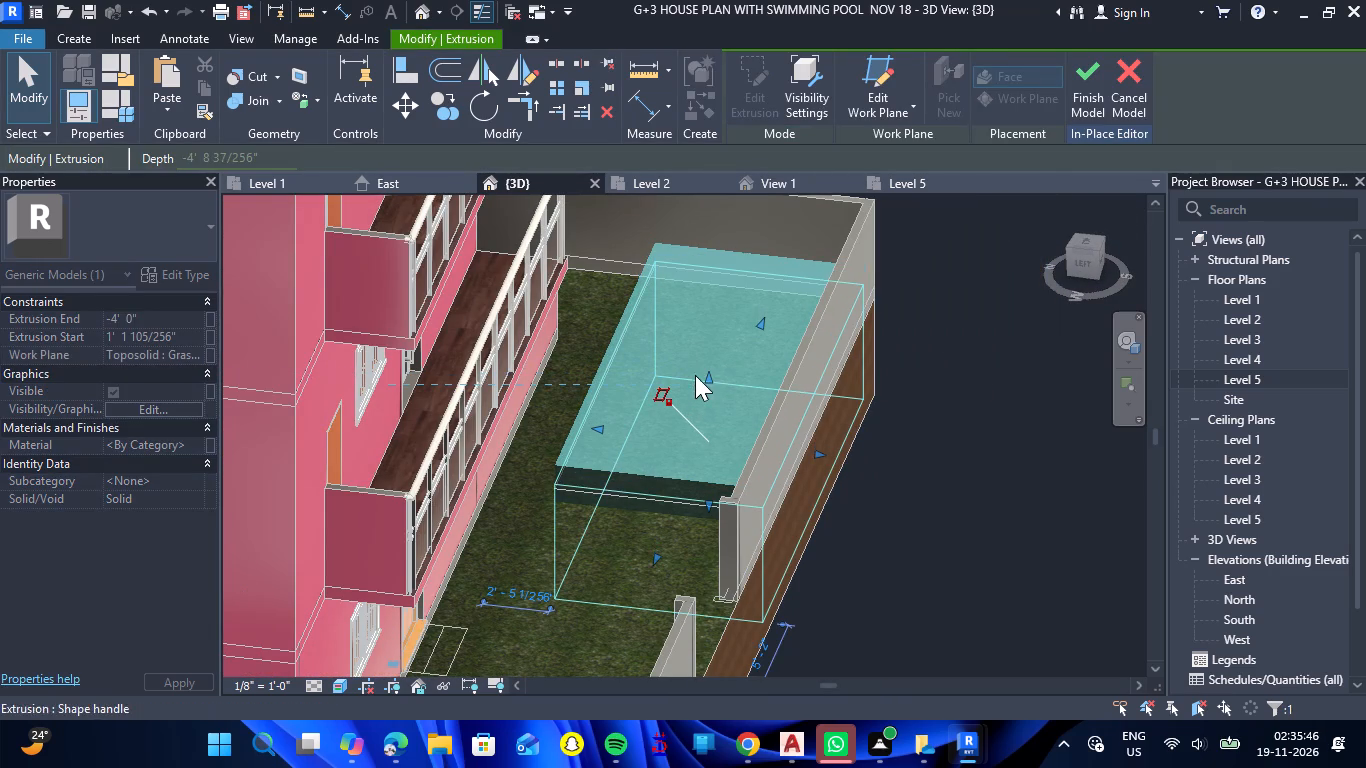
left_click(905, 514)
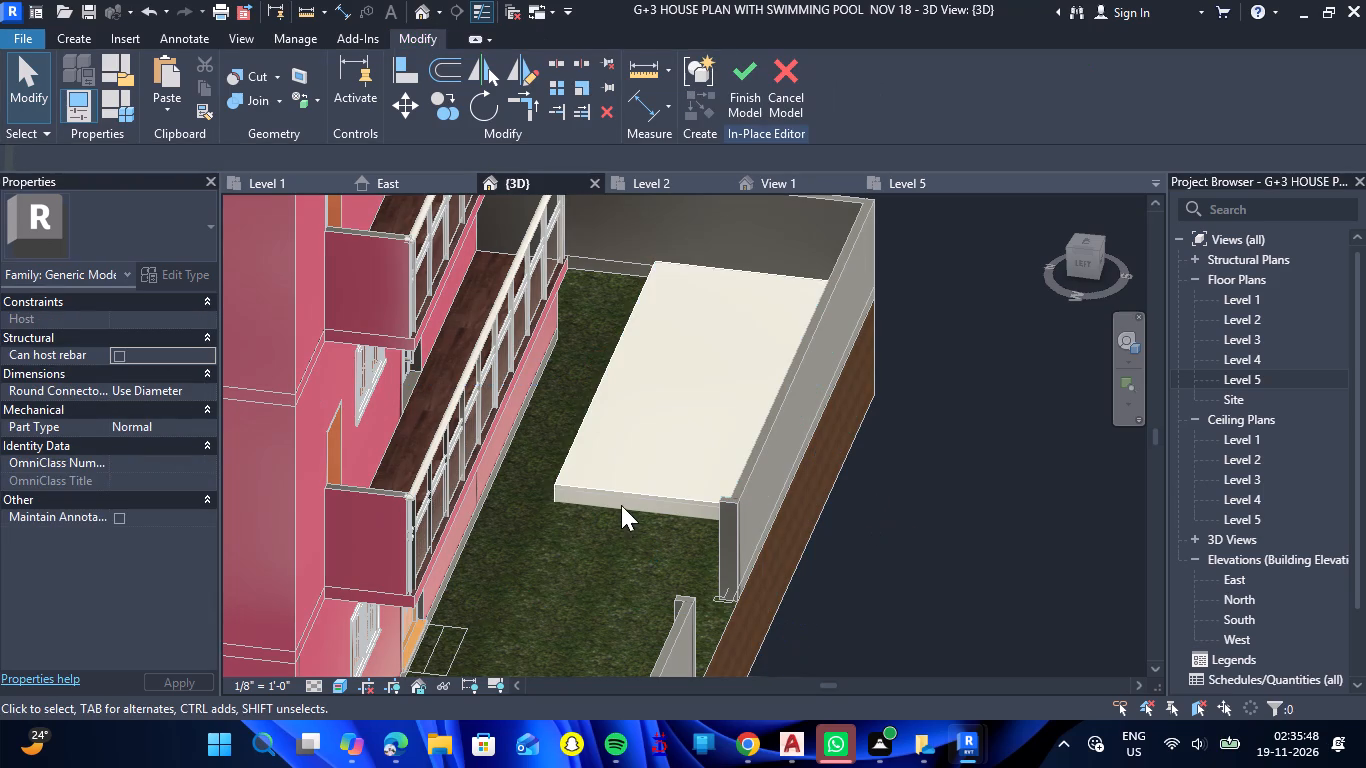
Lower the pool extrusion's top face further, down to about the level of the grass surface.
scroll(598, 511, "up", 7)
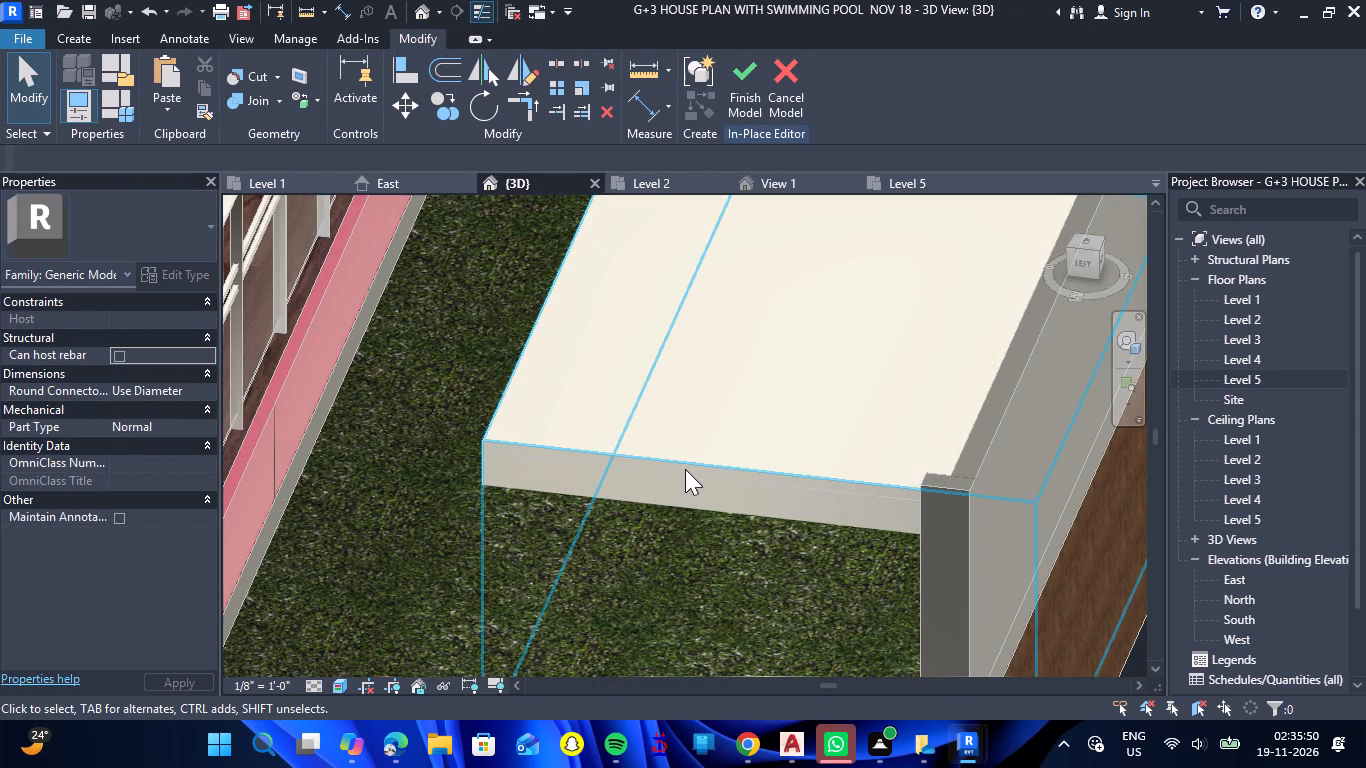
left_click(686, 467)
scroll(596, 497, "down", 4)
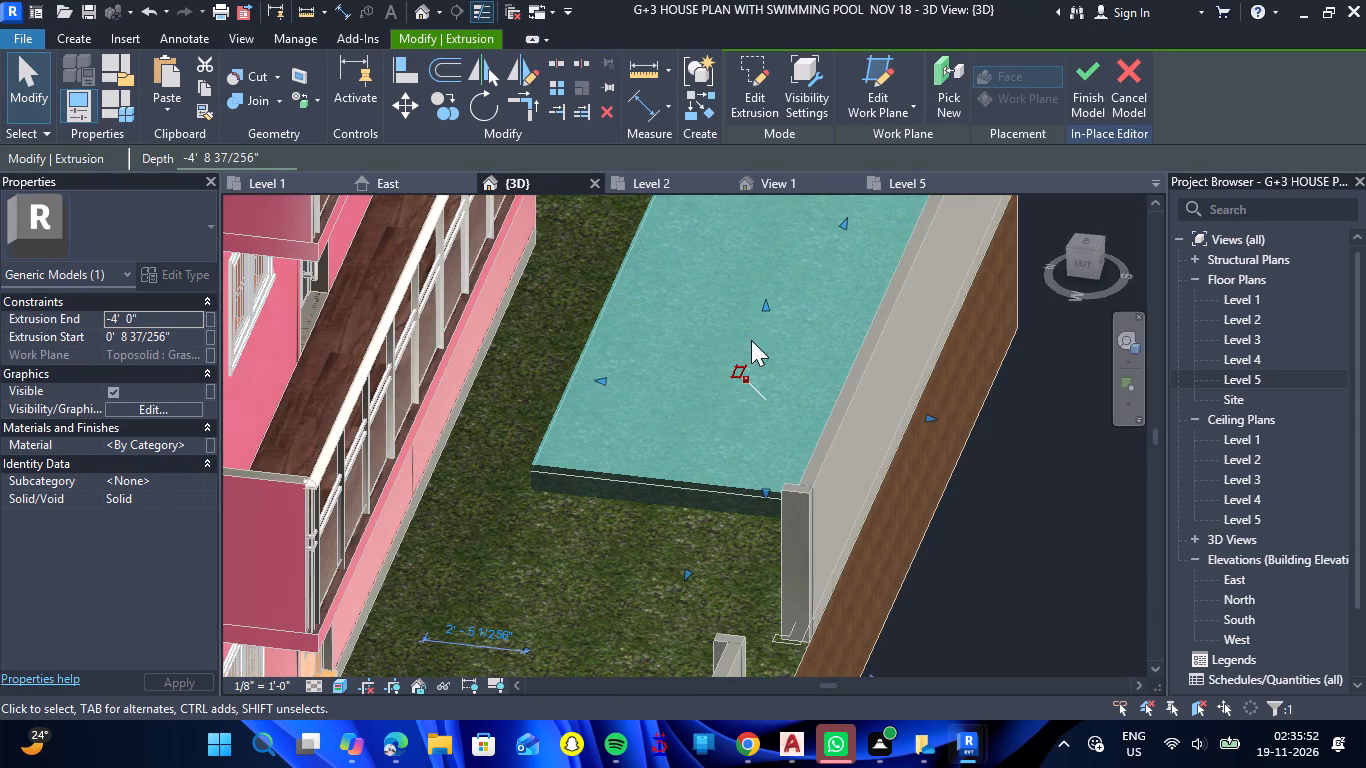
left_click_drag(762, 312, 755, 328)
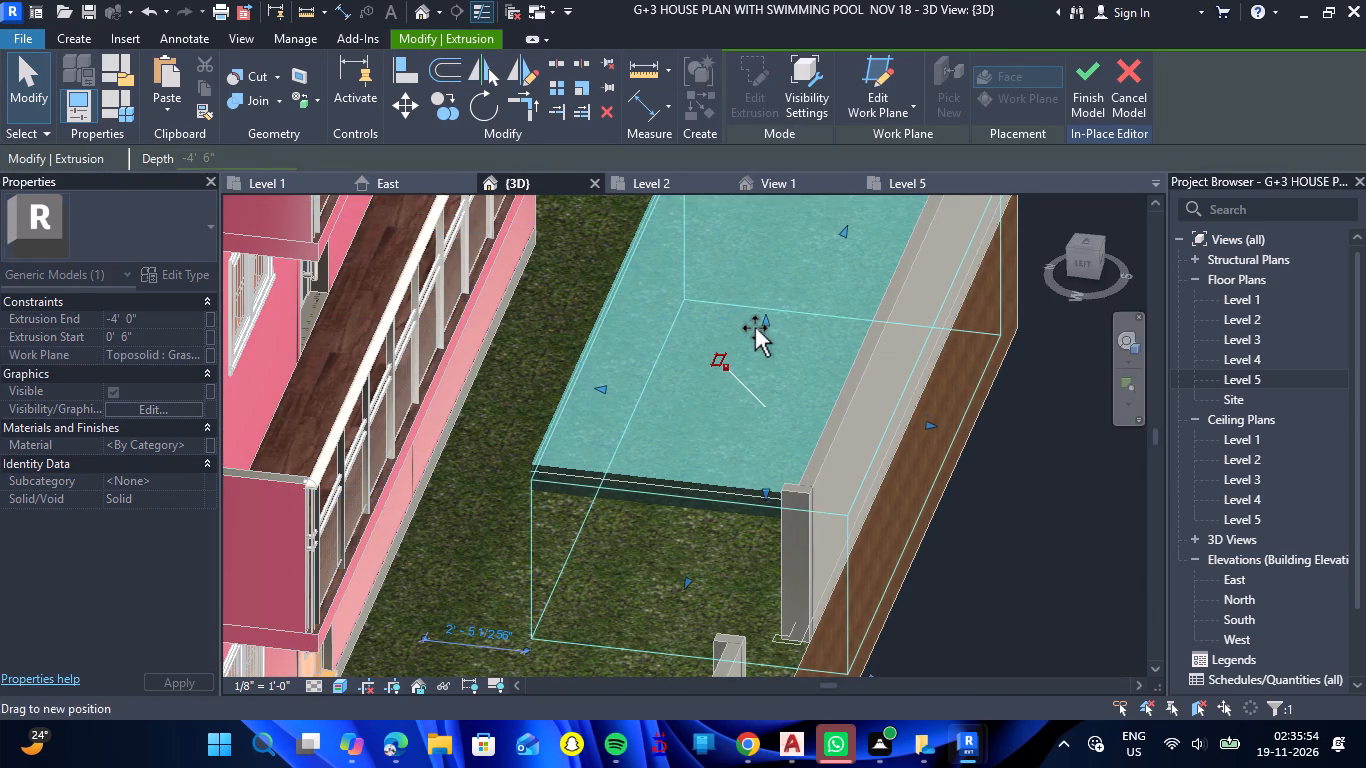
left_click_drag(755, 328, 753, 335)
triple_click(753, 333)
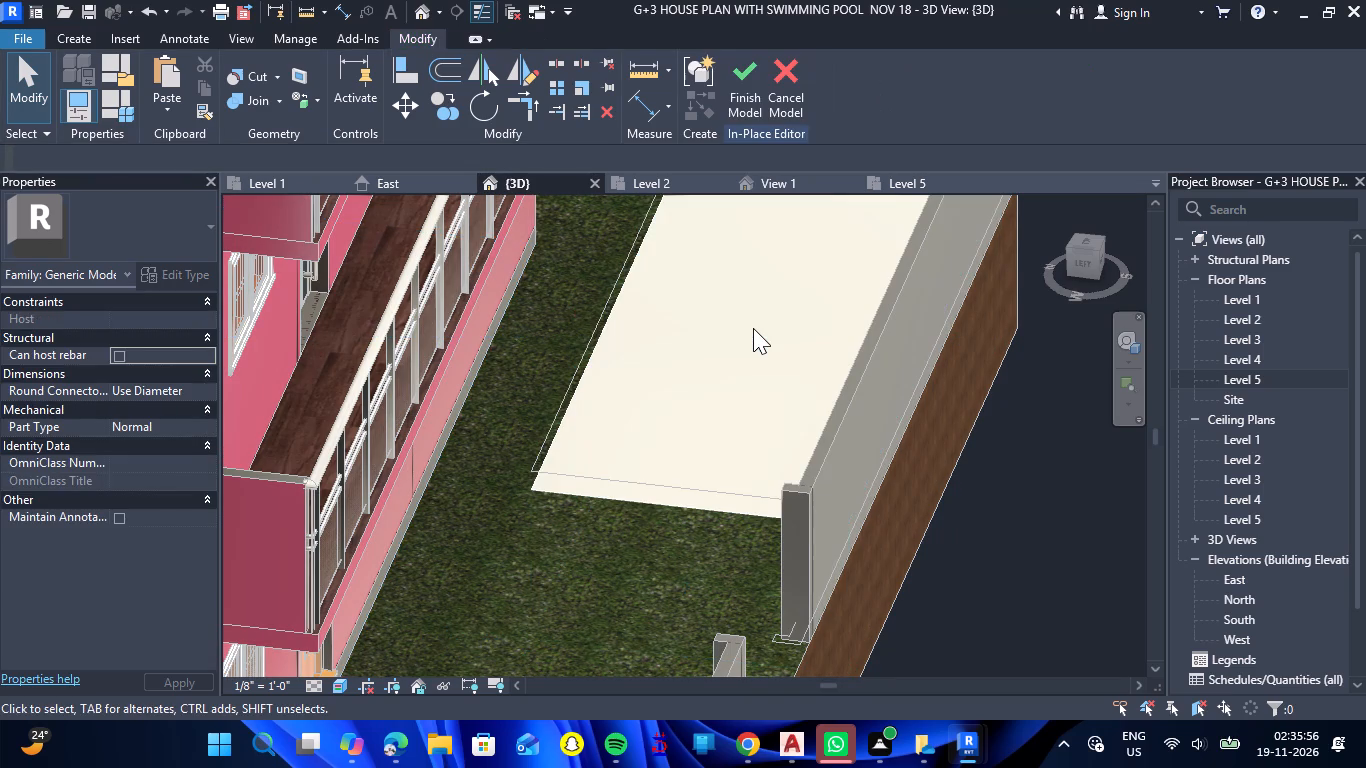
Examine the pool extrusion from above and from beneath the site to see how it sits in the toposolid.
scroll(615, 374, "down", 6)
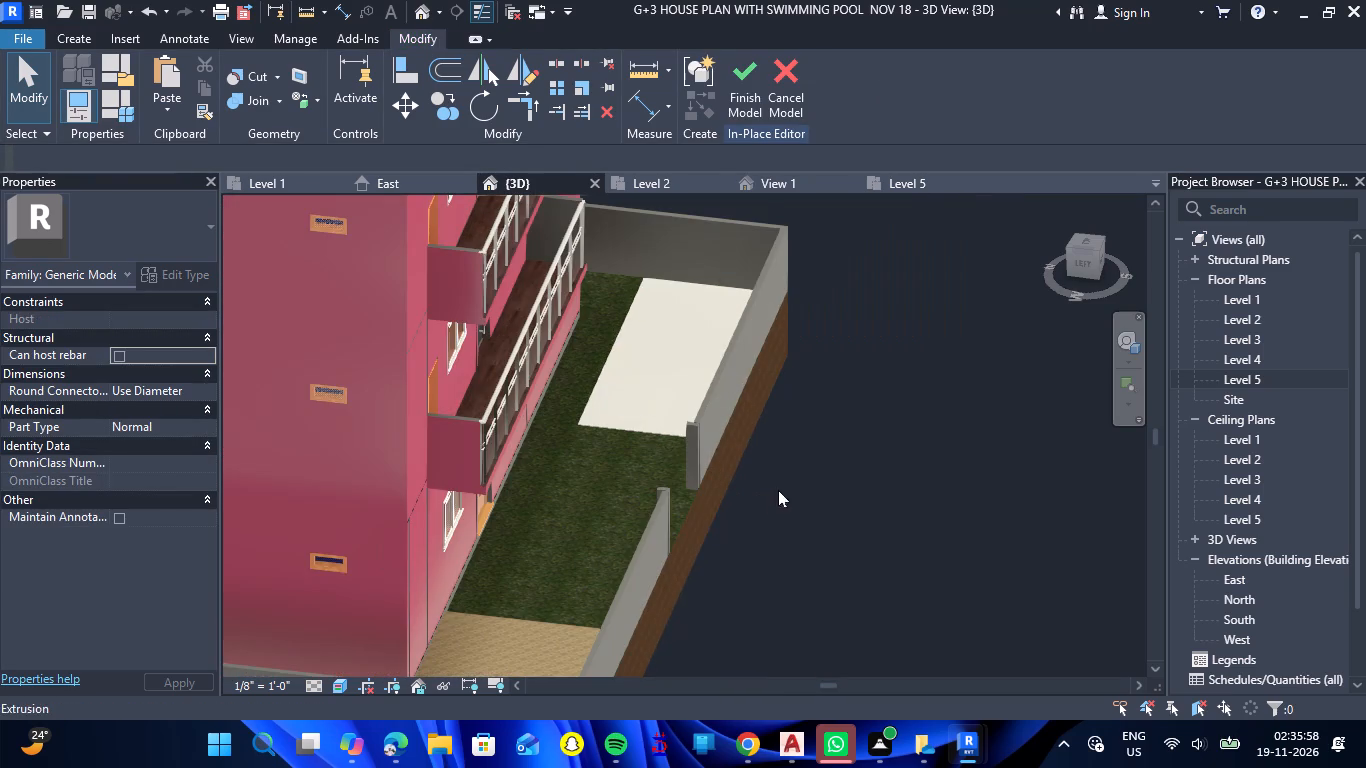
left_click(796, 497)
left_click_drag(788, 521, 759, 479)
right_click_drag(787, 521, 759, 479, "shift")
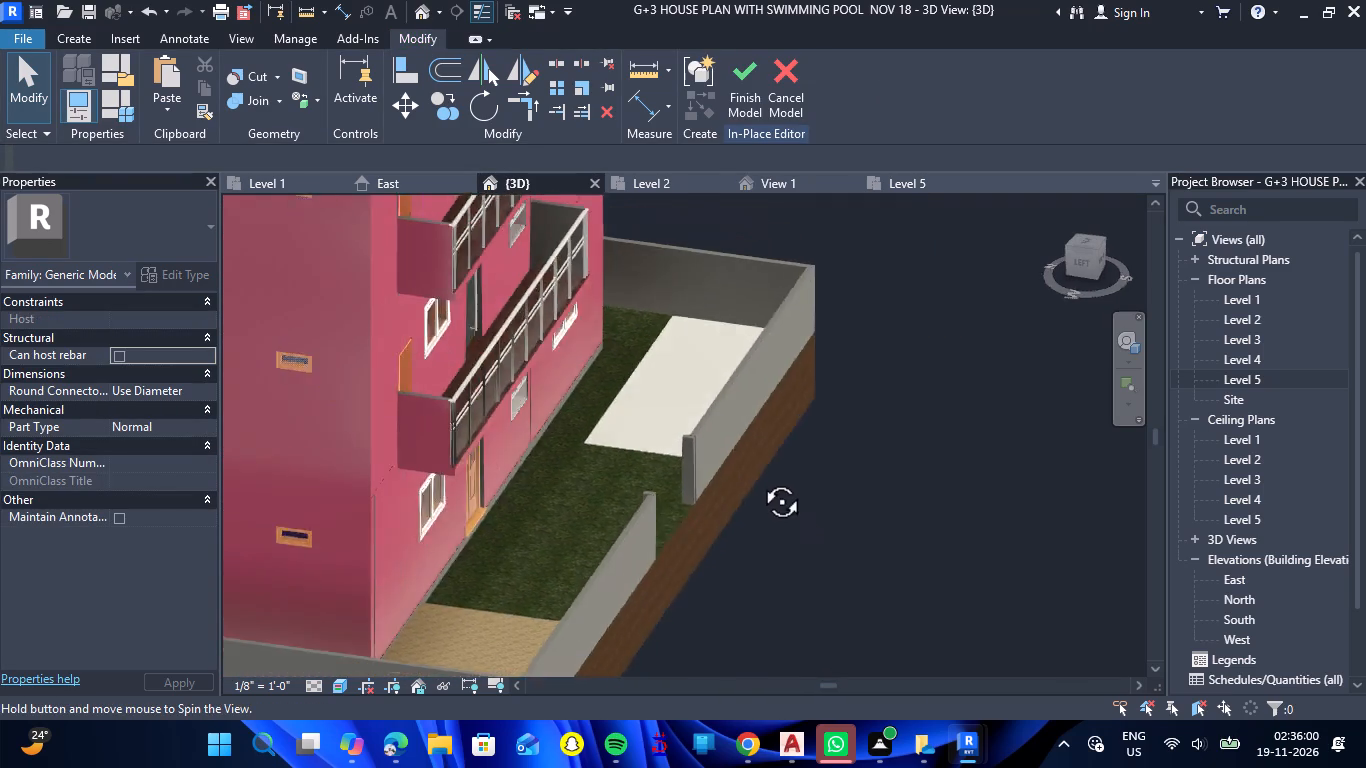
right_click_drag(759, 479, 687, 325, "shift")
left_click_drag(759, 479, 687, 325)
scroll(712, 456, "down", 7)
left_click_drag(543, 567, 550, 502)
right_click_drag(543, 567, 550, 502, "shift")
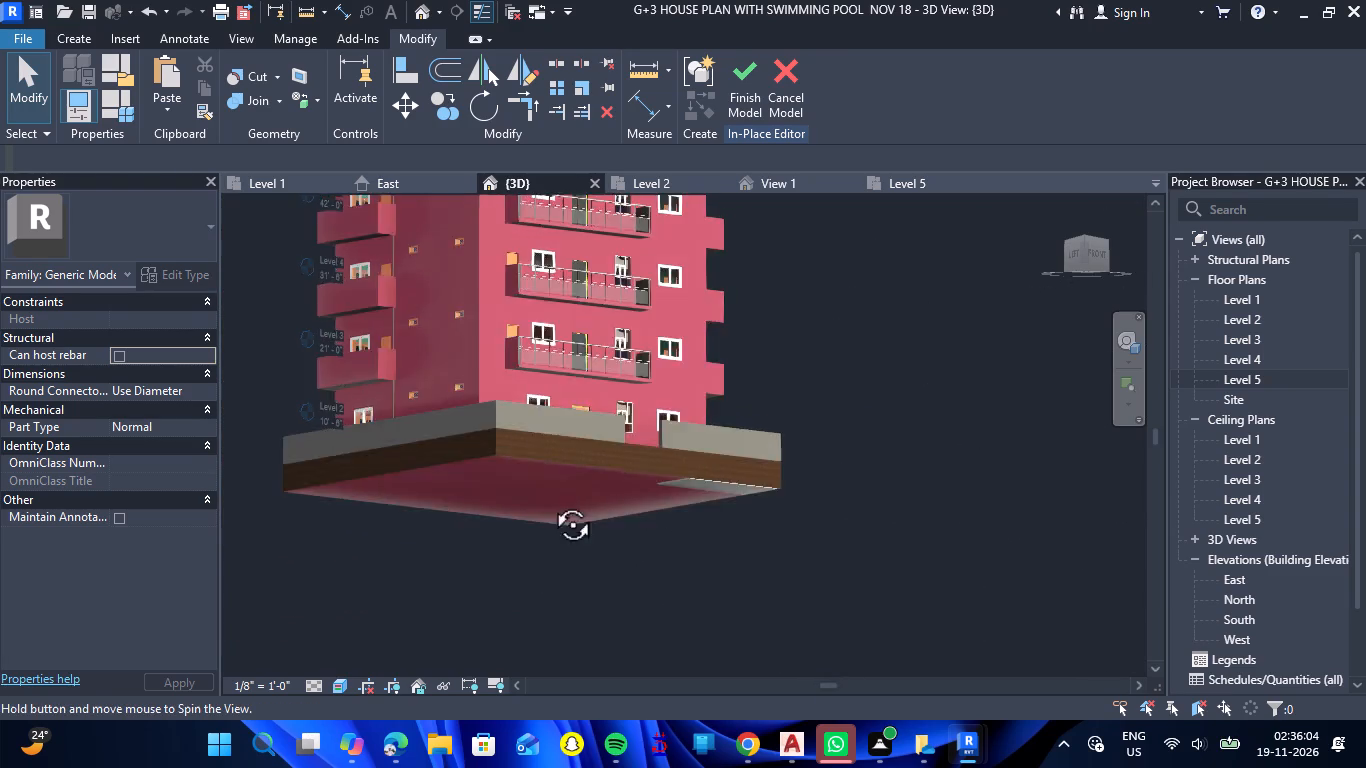
right_click_drag(550, 502, 622, 332, "shift")
left_click_drag(550, 502, 622, 332)
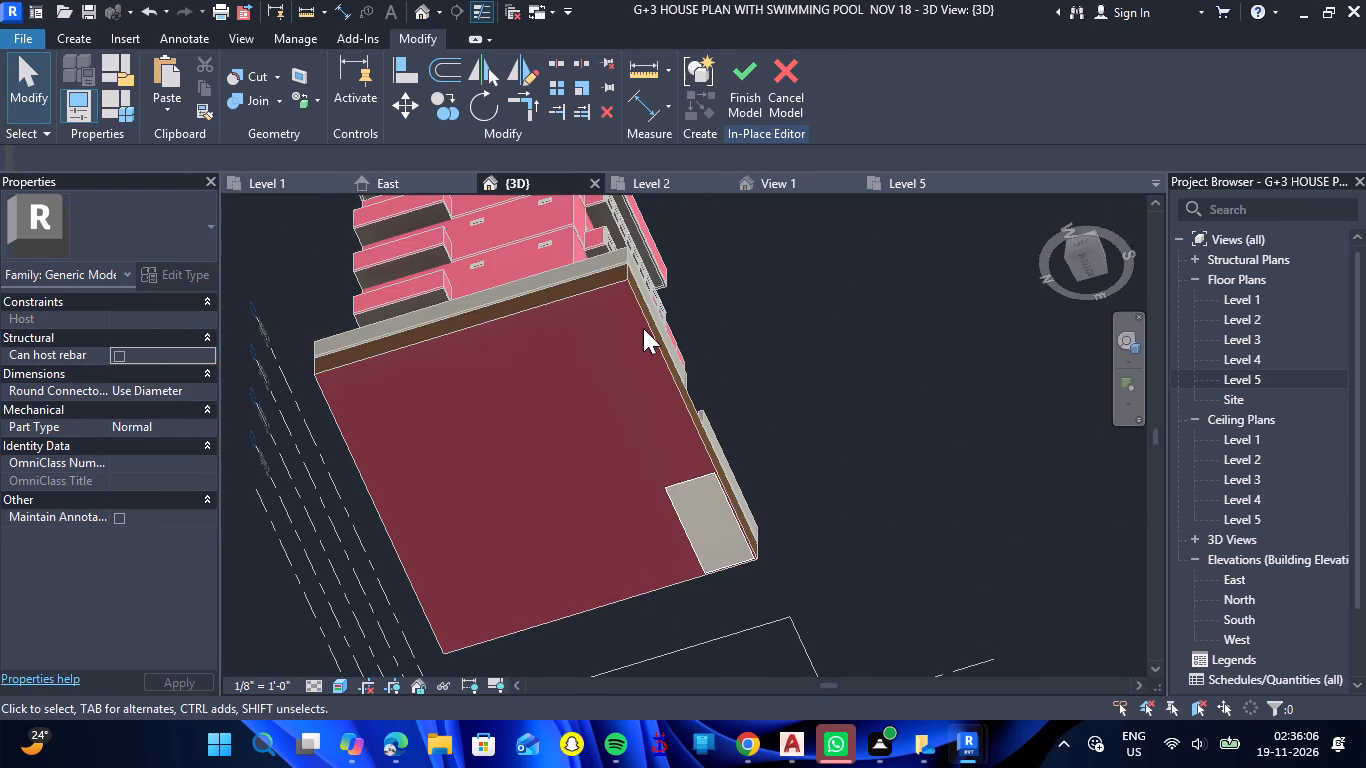
left_click(644, 327)
left_click_drag(817, 384, 787, 434, "shift")
right_click_drag(817, 384, 787, 434, "shift")
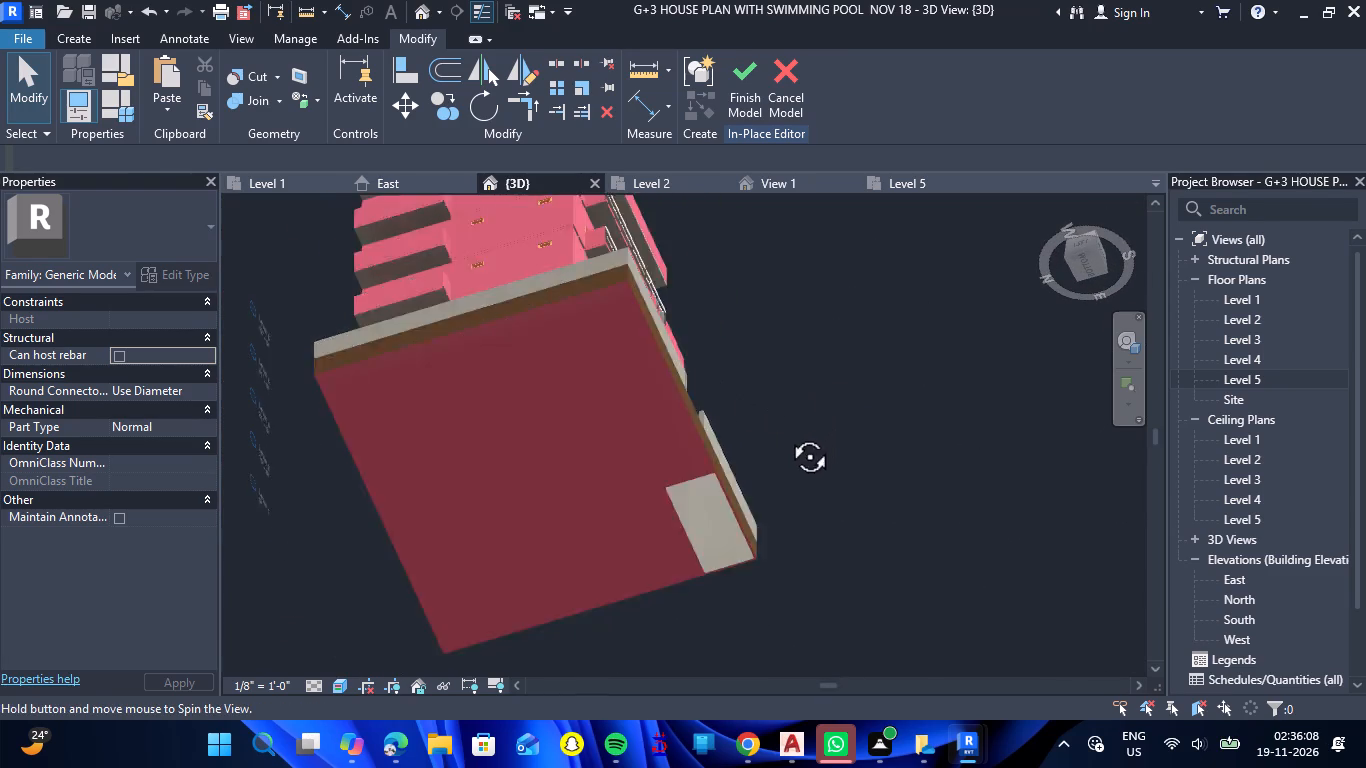
left_click_drag(787, 434, 676, 640, "shift")
right_click_drag(787, 434, 676, 640, "shift")
left_click_drag(799, 449, 791, 485)
right_click_drag(799, 449, 791, 485, "shift")
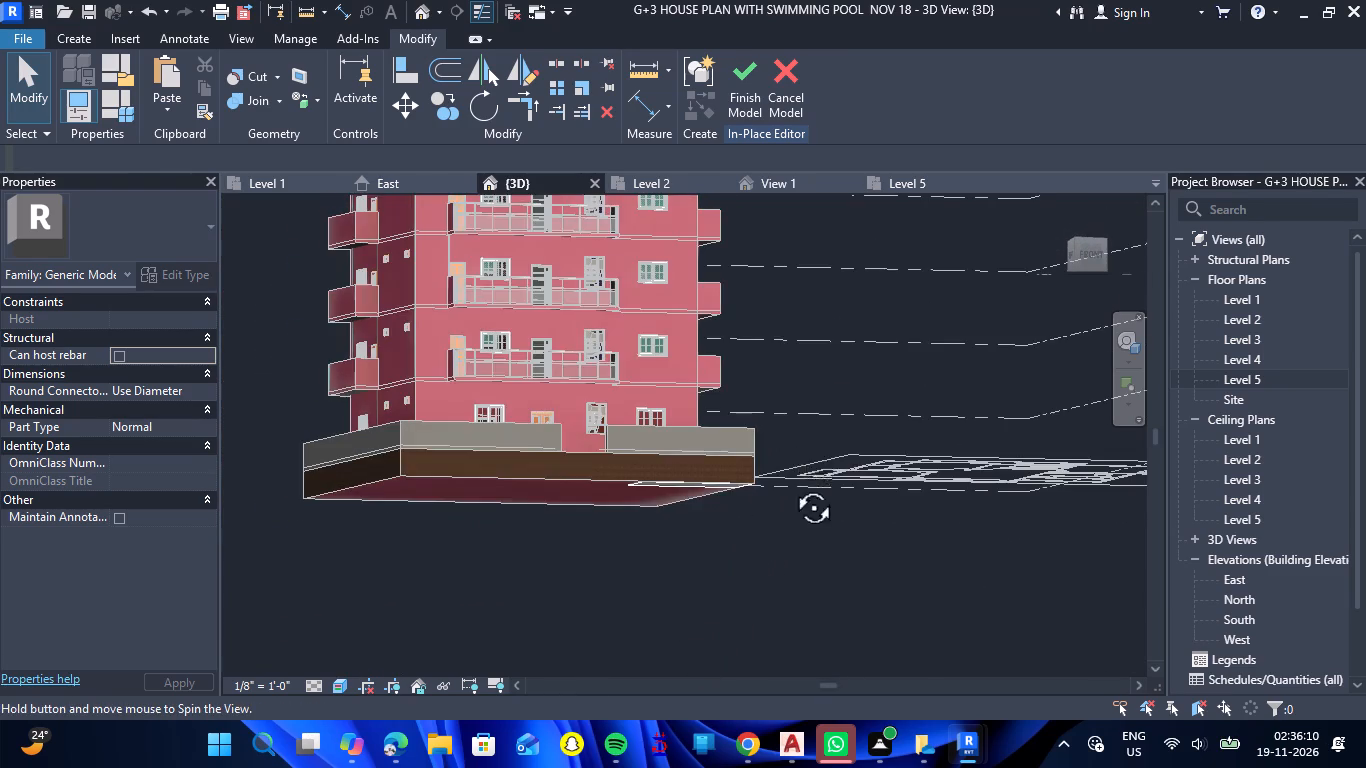
right_click_drag(791, 485, 933, 616, "shift")
left_click_drag(791, 485, 933, 616)
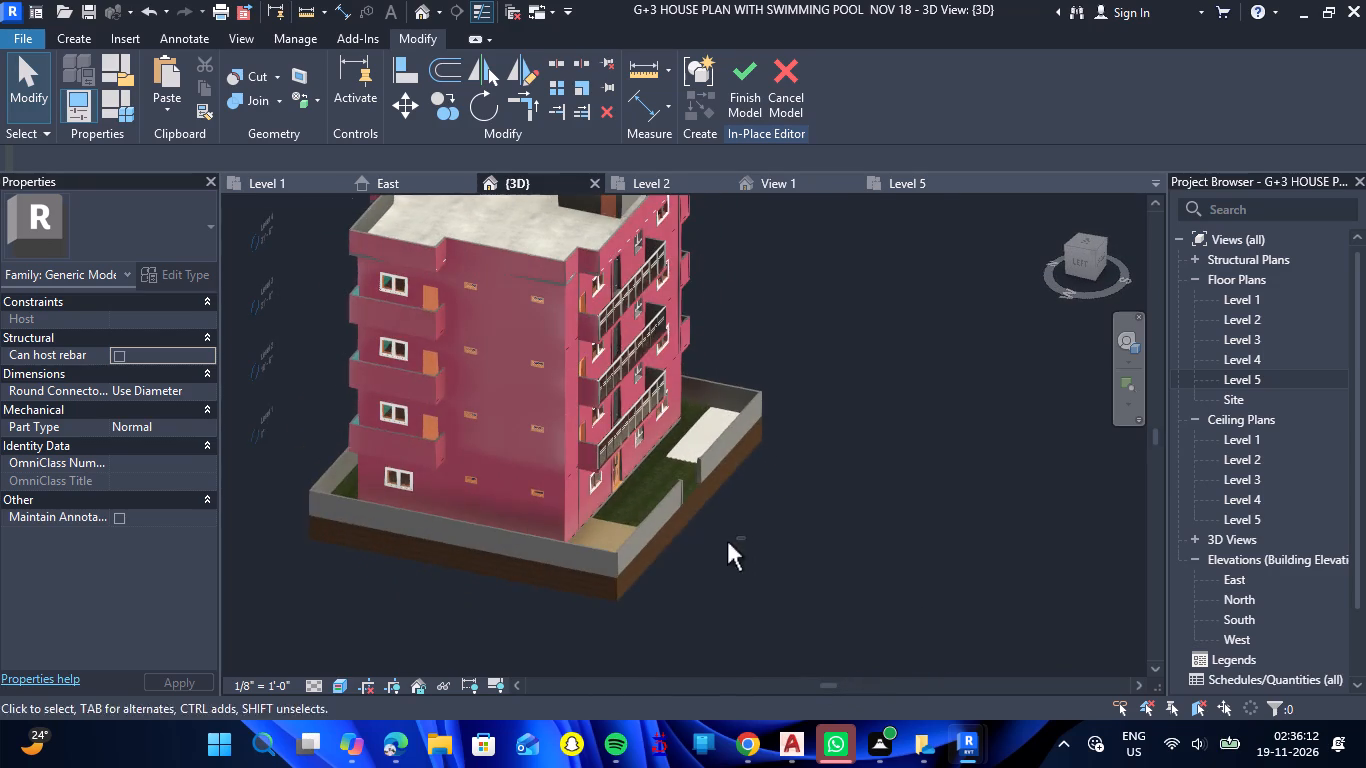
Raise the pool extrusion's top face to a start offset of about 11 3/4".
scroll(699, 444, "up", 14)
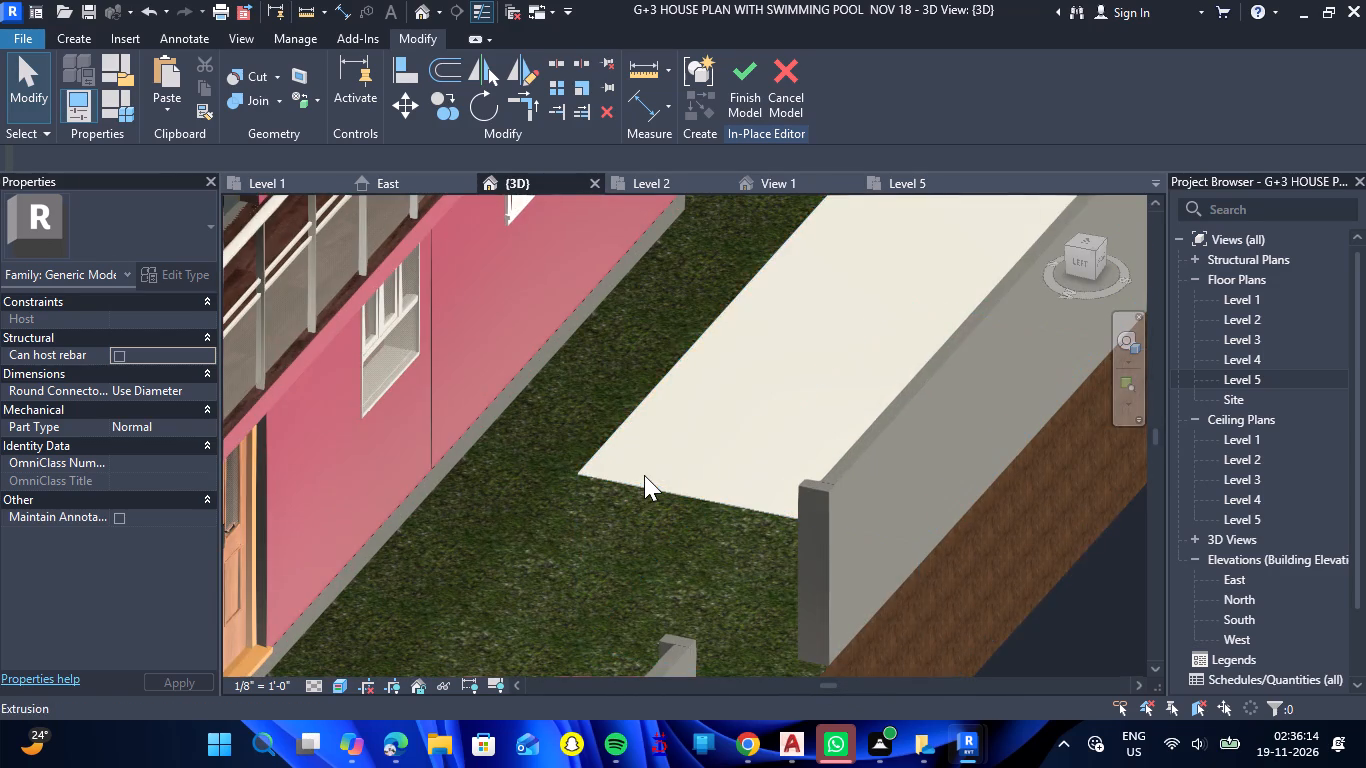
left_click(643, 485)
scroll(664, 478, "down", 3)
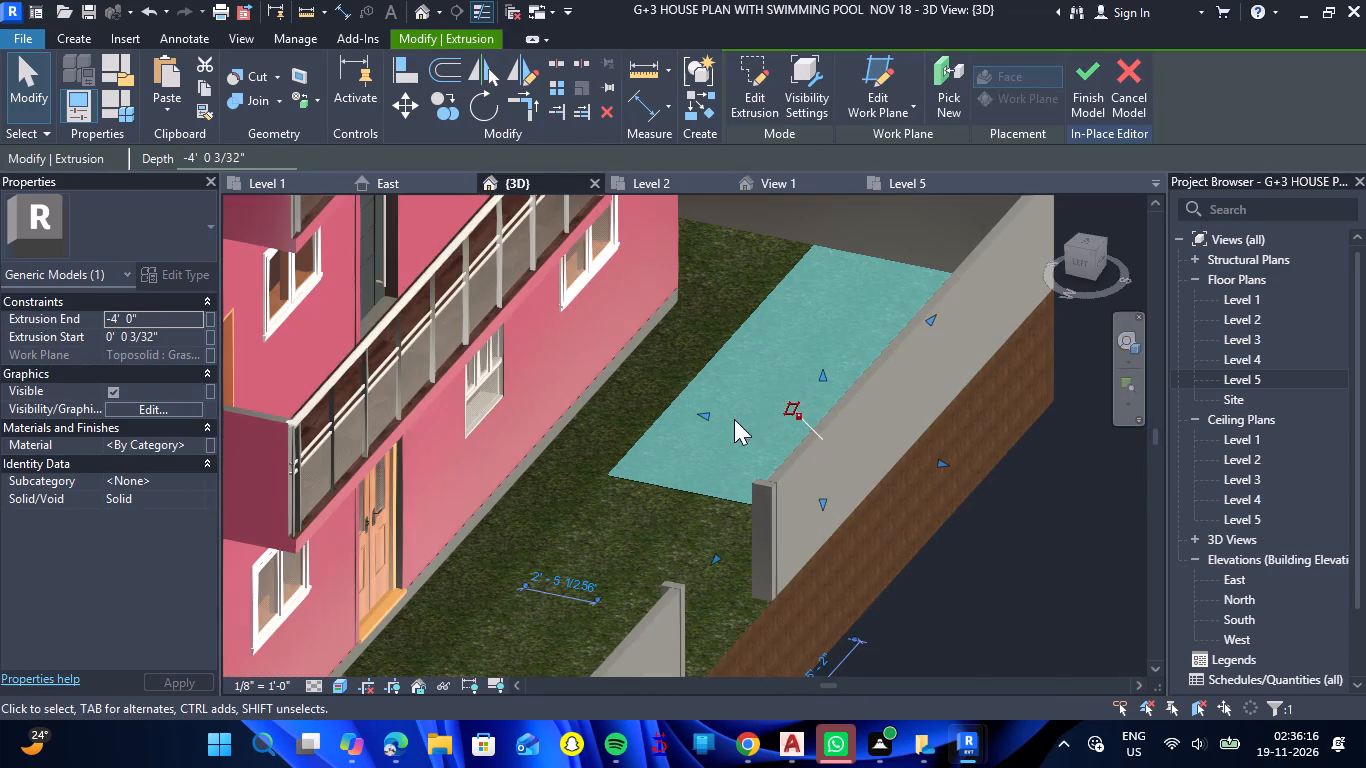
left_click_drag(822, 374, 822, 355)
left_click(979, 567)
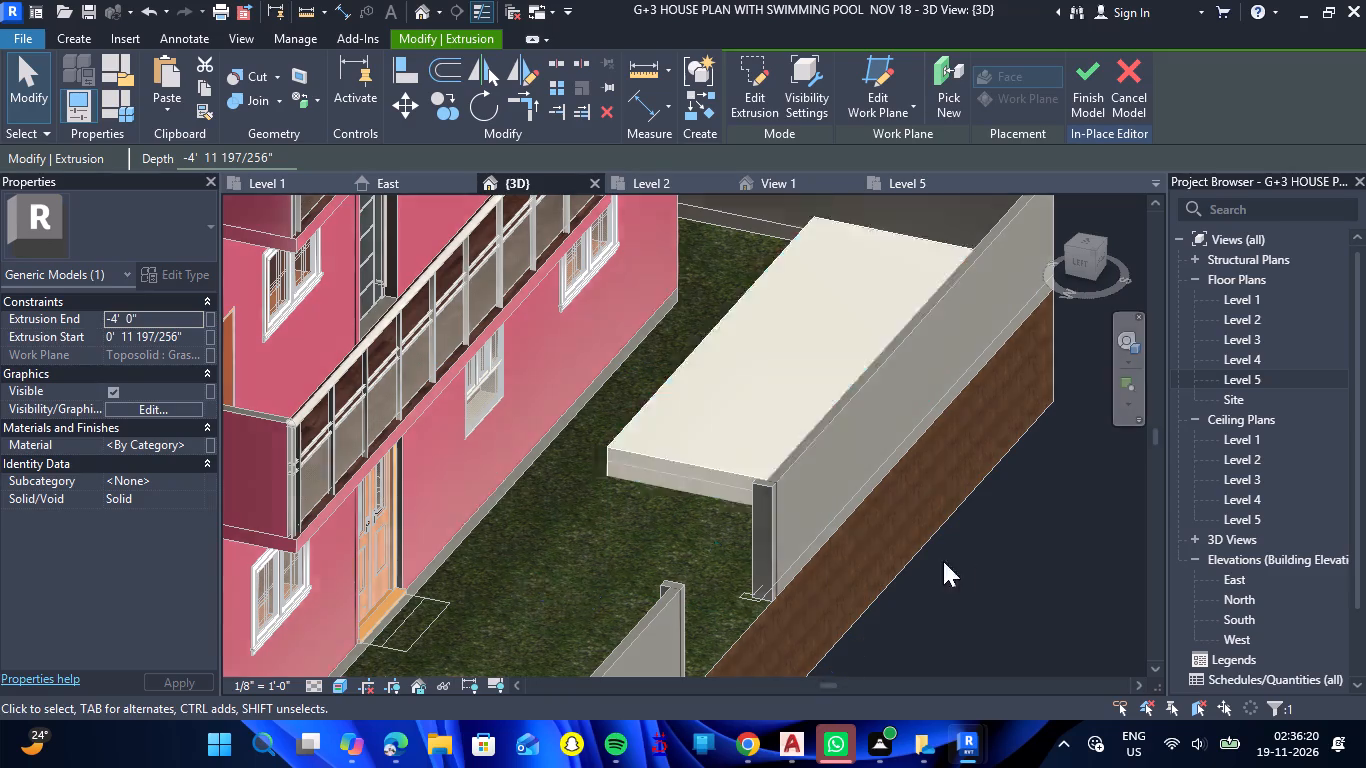
Lower the pool extrusion's top face so it stands only slightly above the grass surface.
scroll(654, 494, "up", 4)
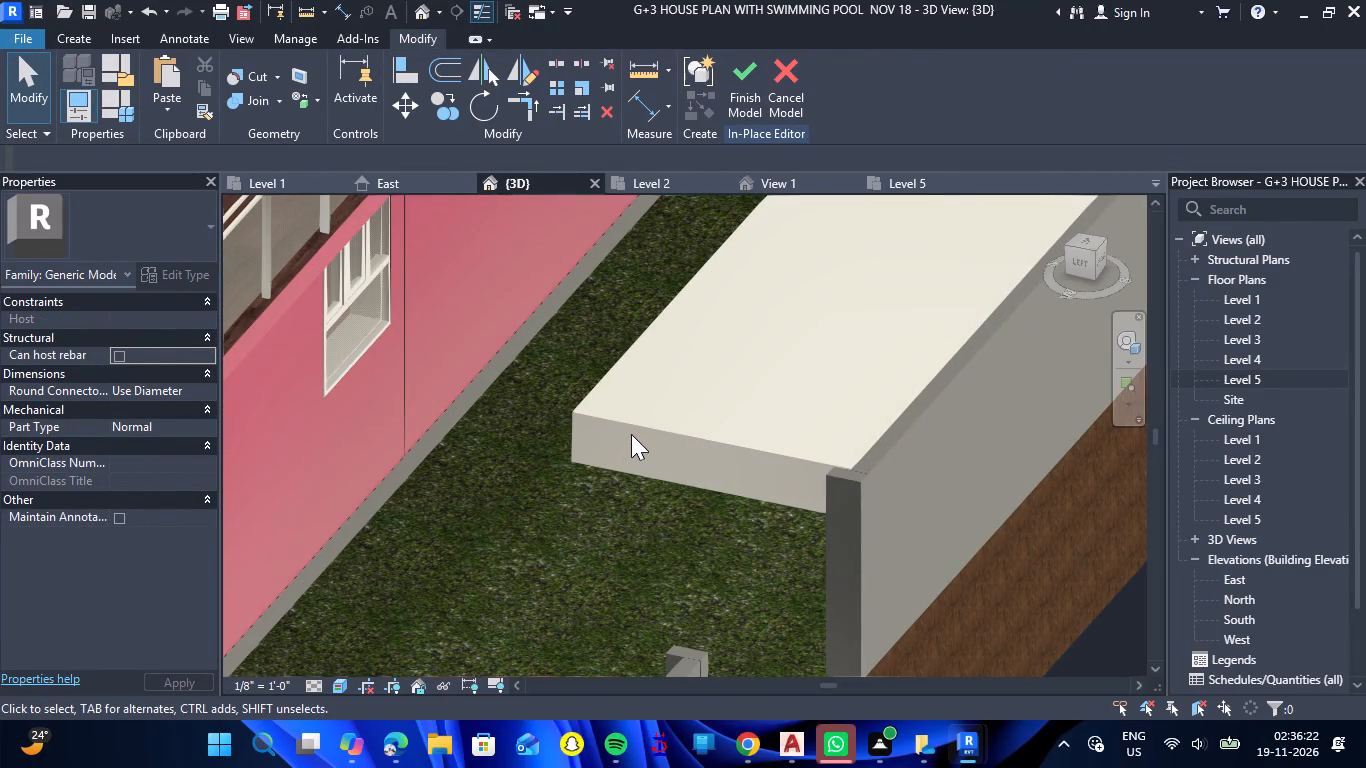
left_click(648, 427)
scroll(656, 438, "down", 3)
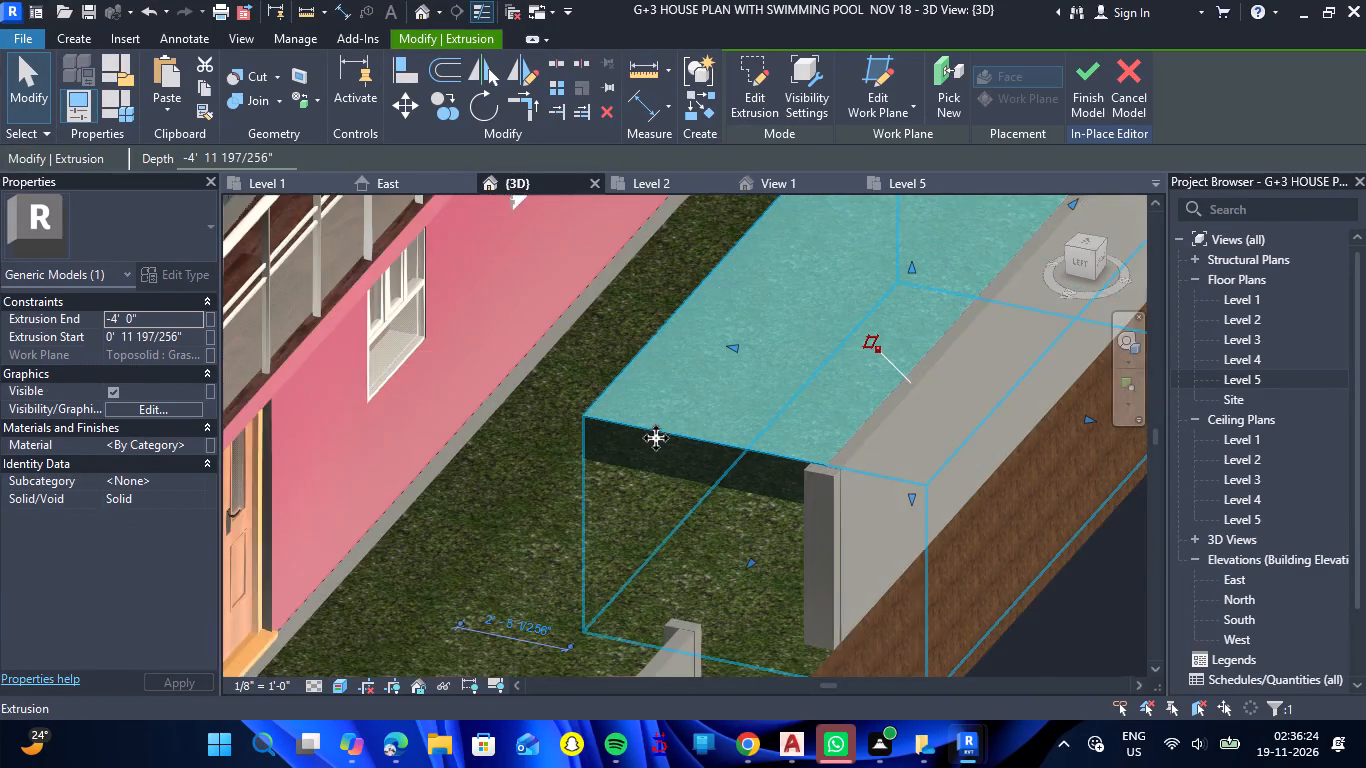
left_click_drag(851, 304, 847, 318)
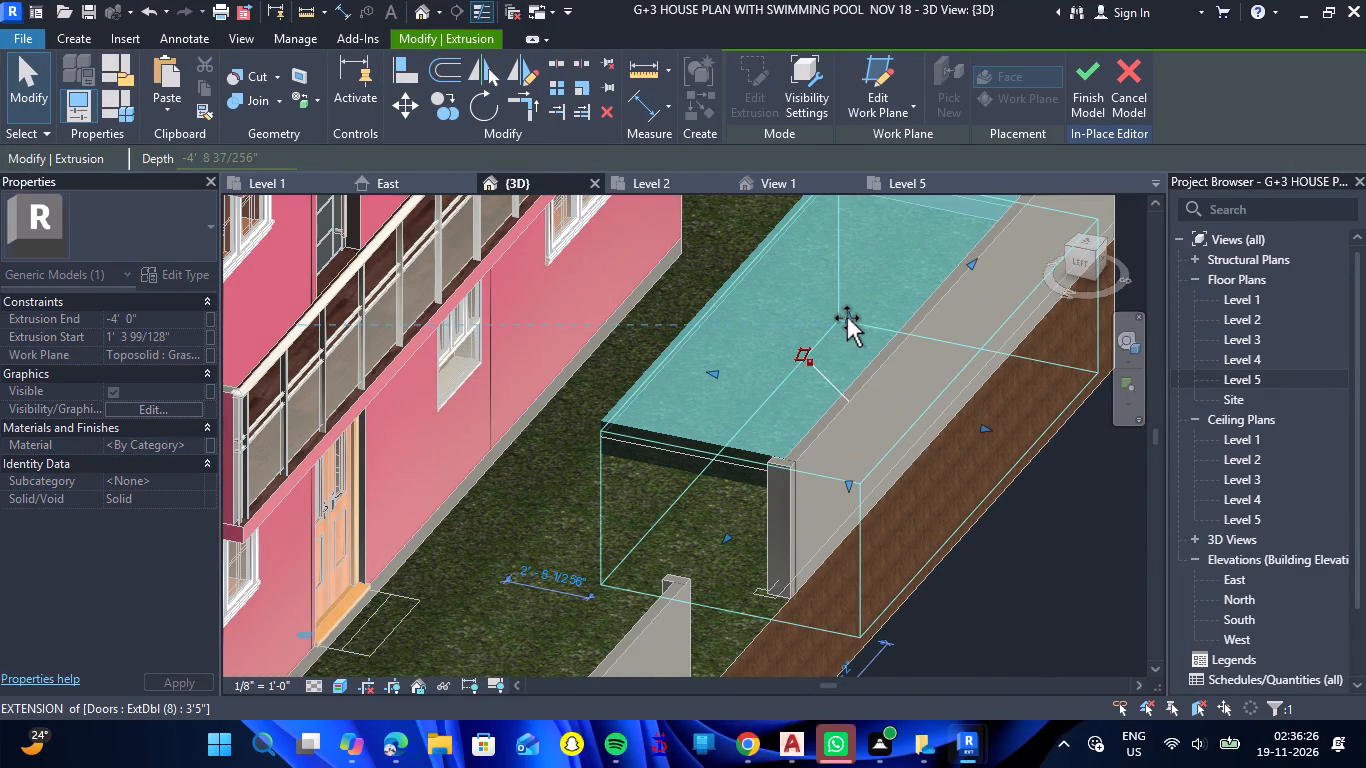
left_click_drag(847, 318, 847, 327)
left_click(1029, 538)
Finish the in-place pool model and carry on without saving the project.
scroll(591, 495, "down", 2)
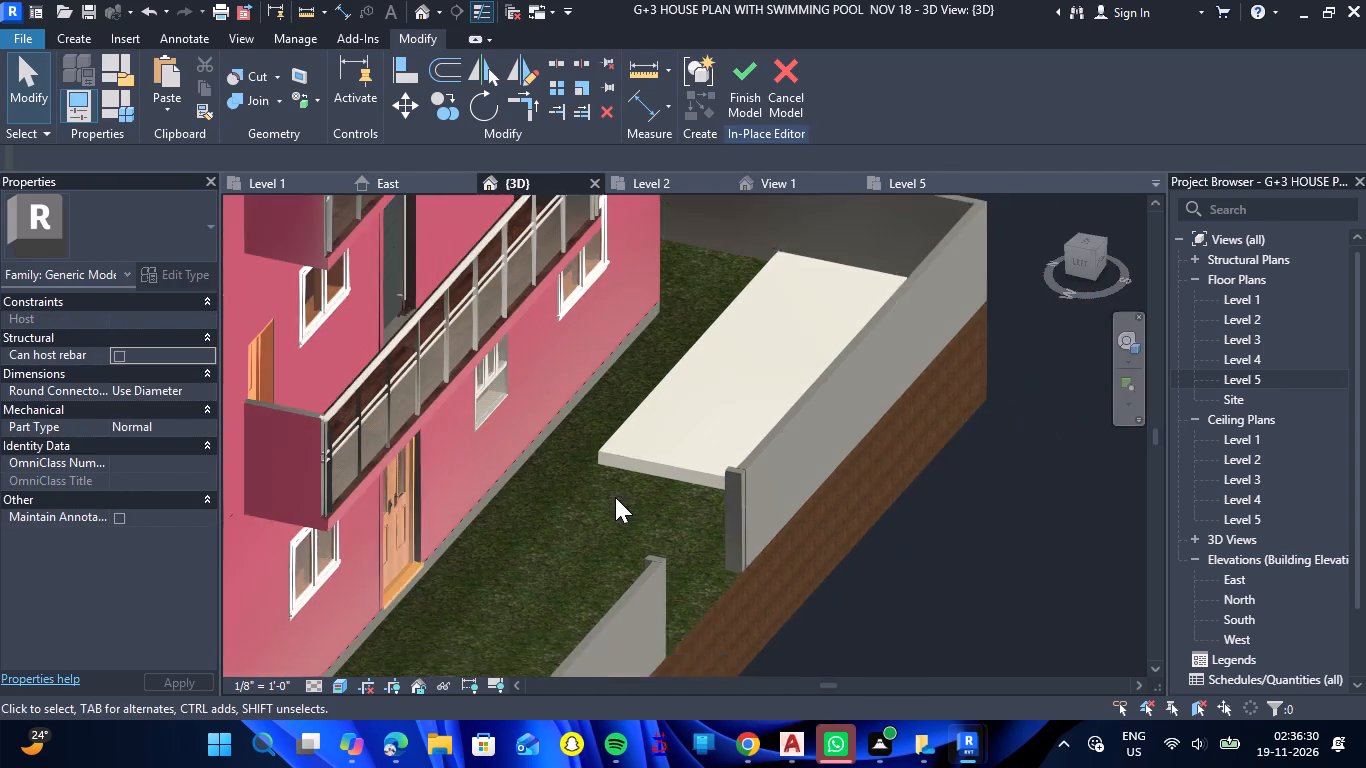
scroll(615, 497, "down", 1)
left_click_drag(562, 512, 613, 520)
right_click_drag(562, 512, 613, 520, "shift")
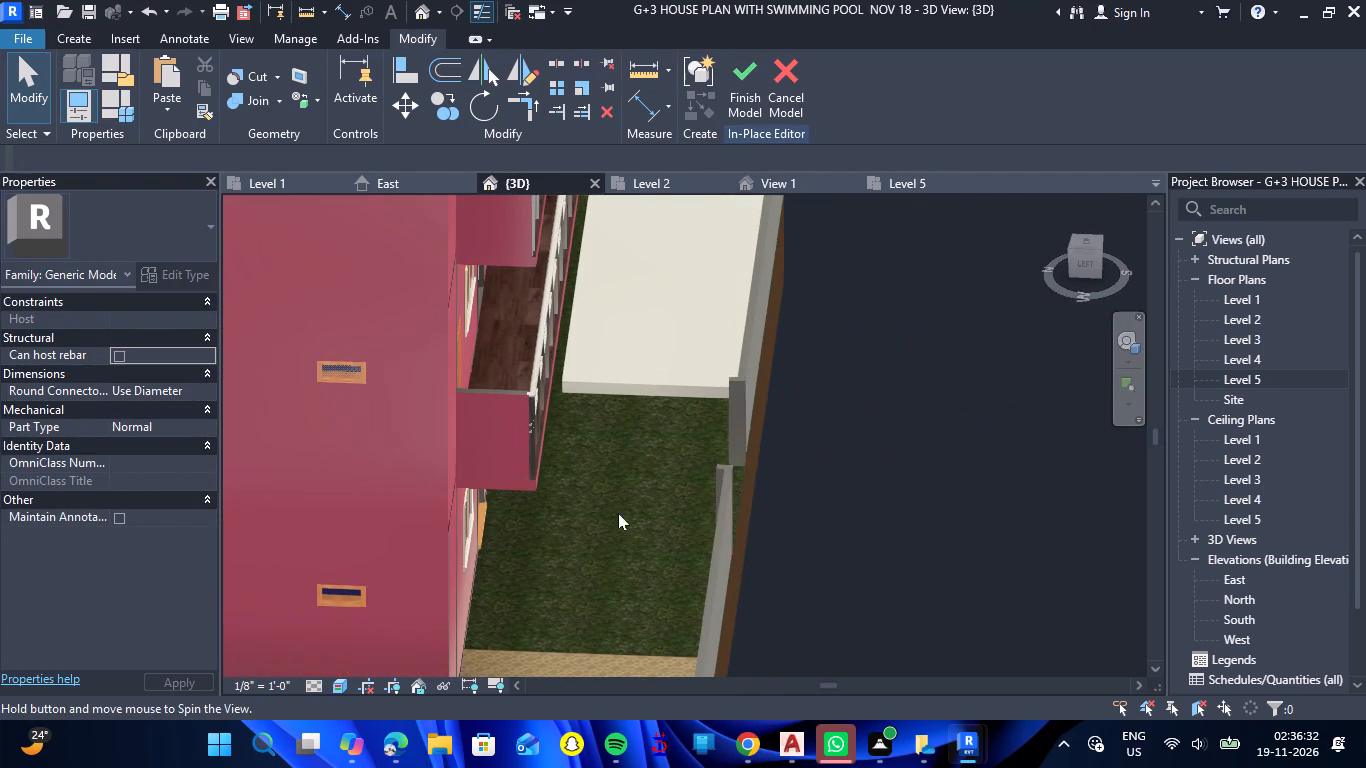
left_click(740, 101)
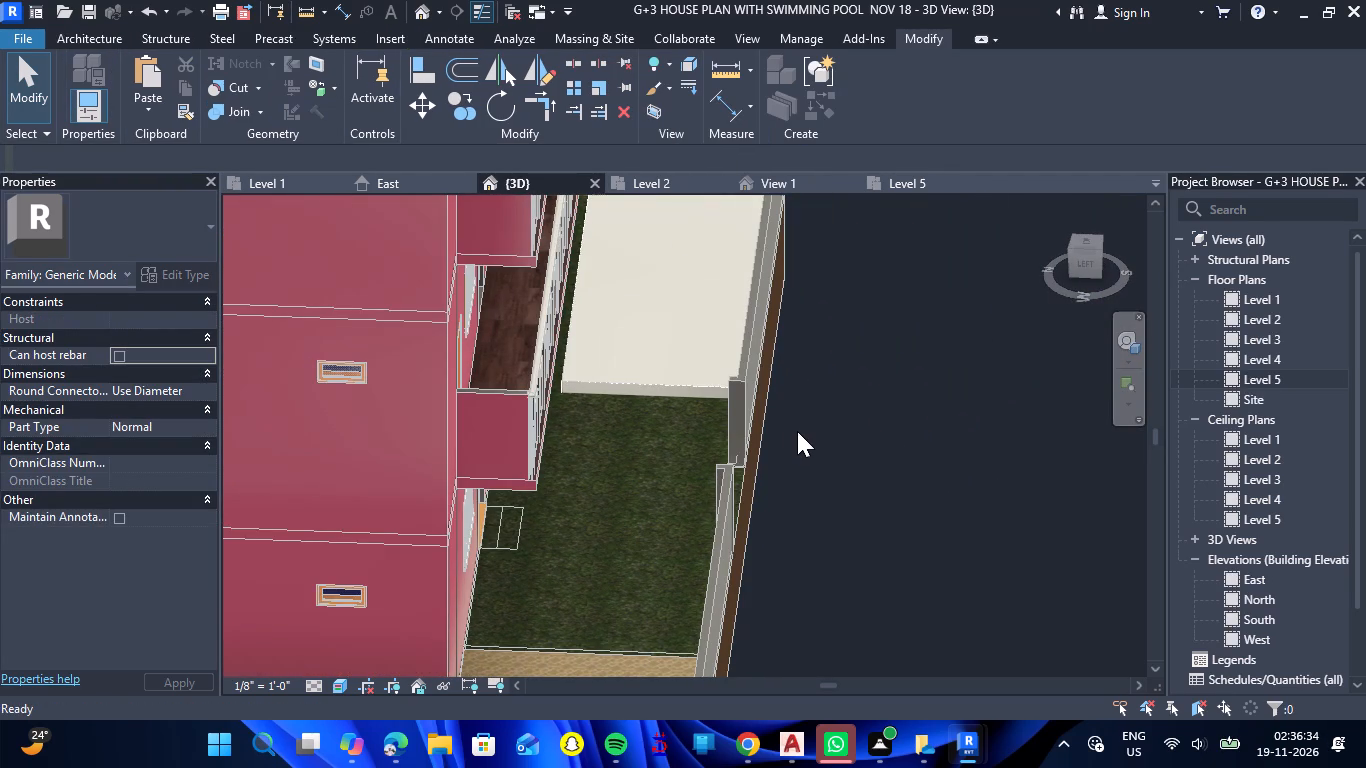
scroll(797, 431, "down", 3)
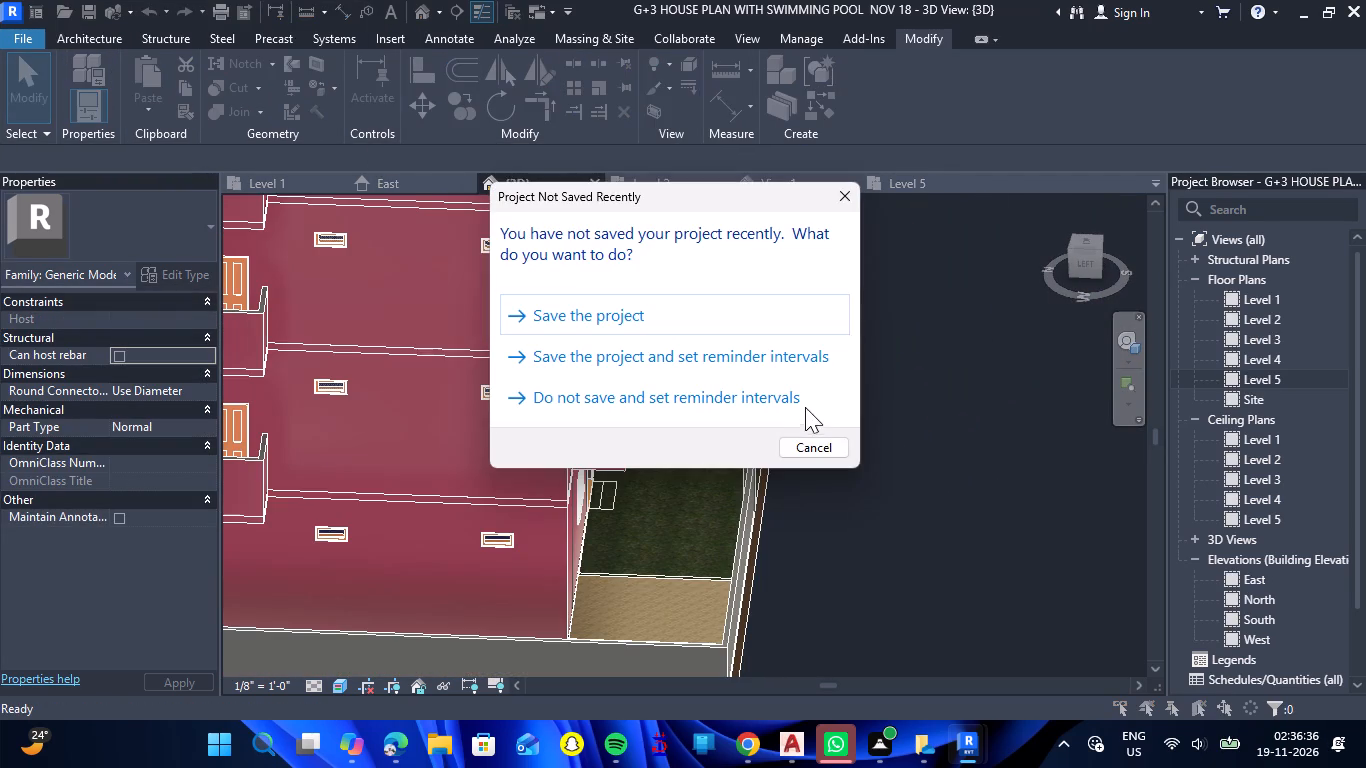
left_click(838, 193)
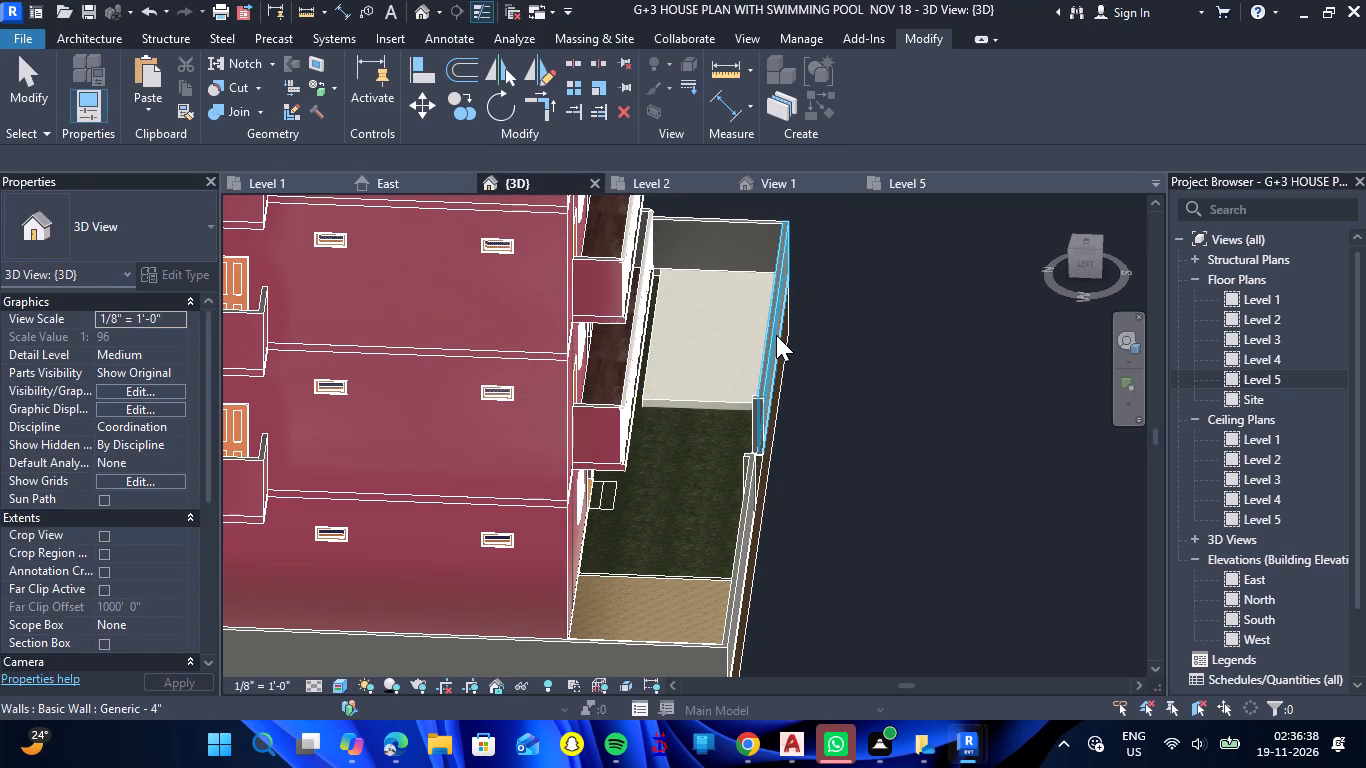
Temporarily hide the Generic - 4" boundary wall along the pool's long outer side in the 3D view.
left_click(776, 335)
type("HH")
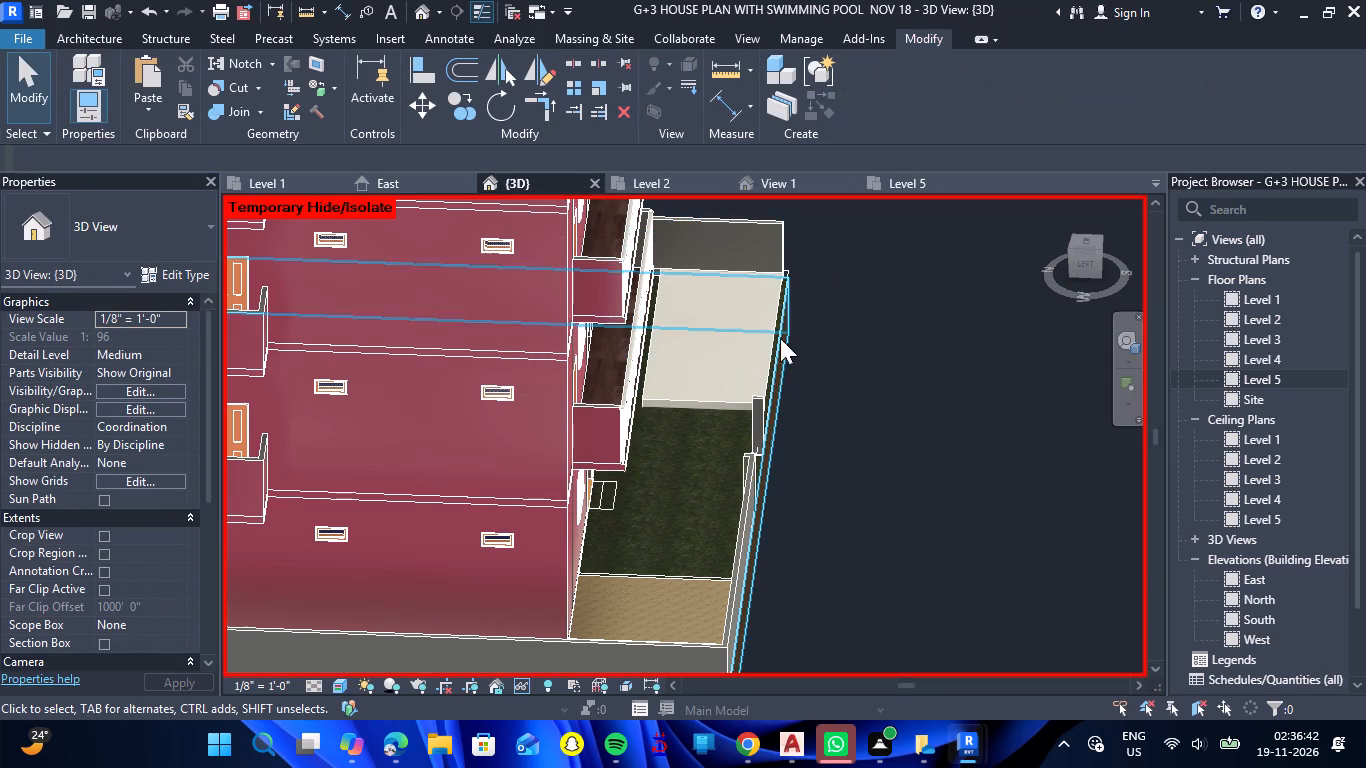
right_click_drag(862, 417, 690, 408, "shift")
left_click_drag(862, 417, 690, 408, "shift")
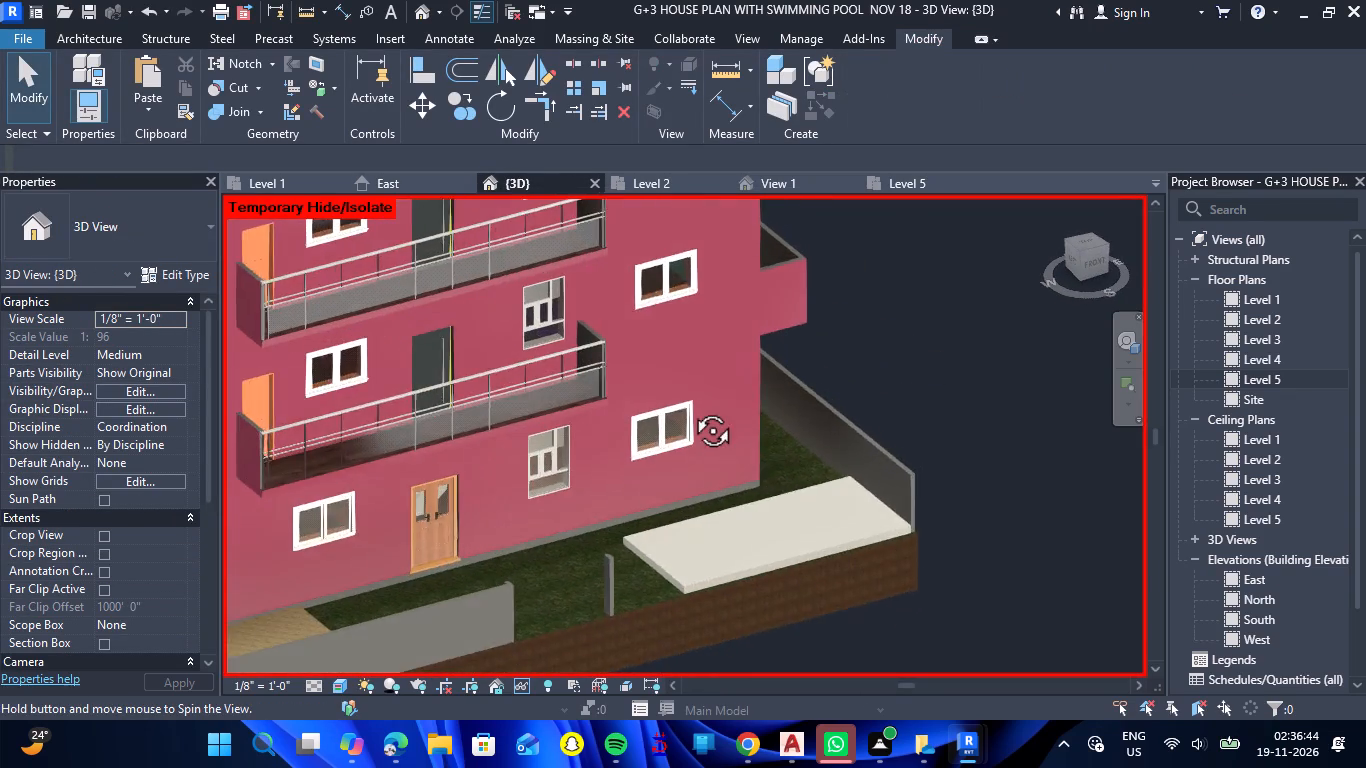
right_click_drag(690, 408, 684, 428, "shift")
left_click_drag(690, 408, 684, 428, "shift")
Examine the pool area, its outline in the imported drawing and the boundary wall opening on the Level 1 floor plan.
left_click(280, 185)
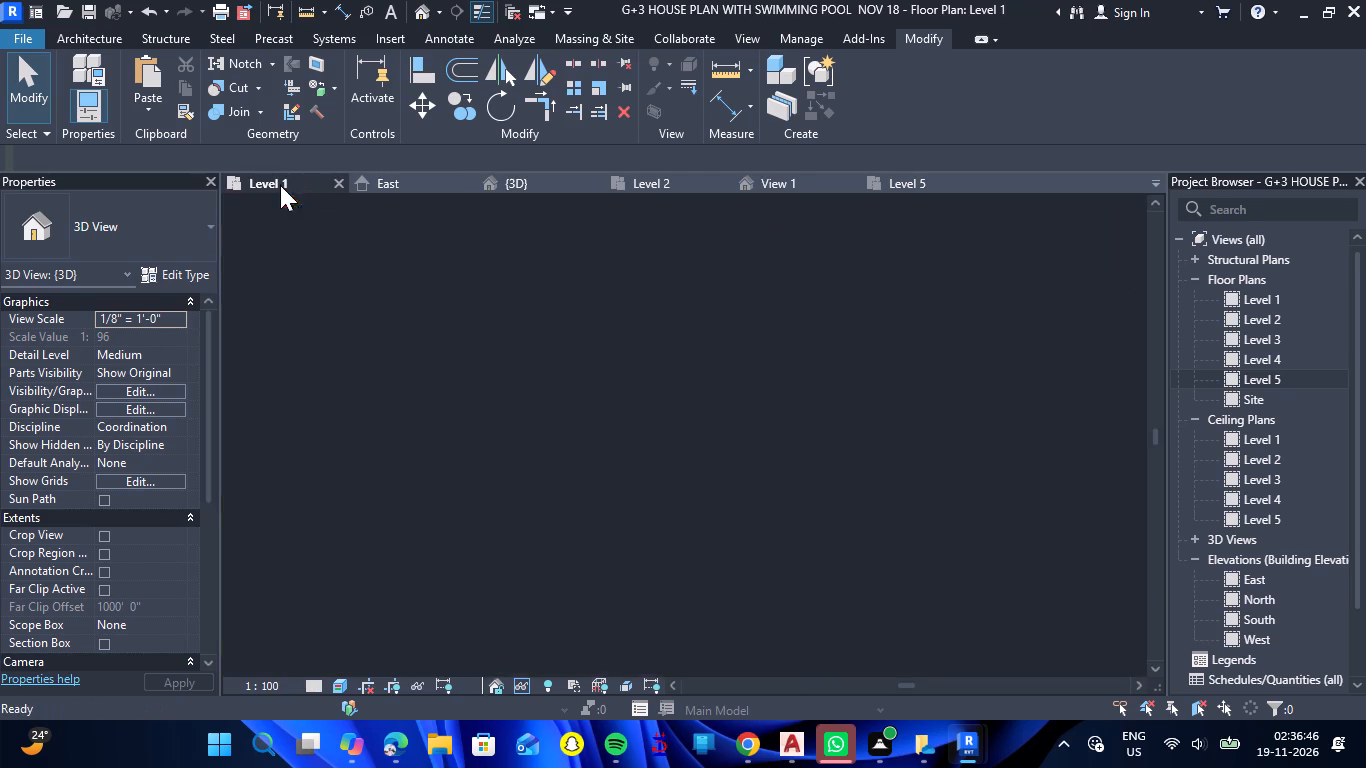
scroll(604, 469, "up", 2)
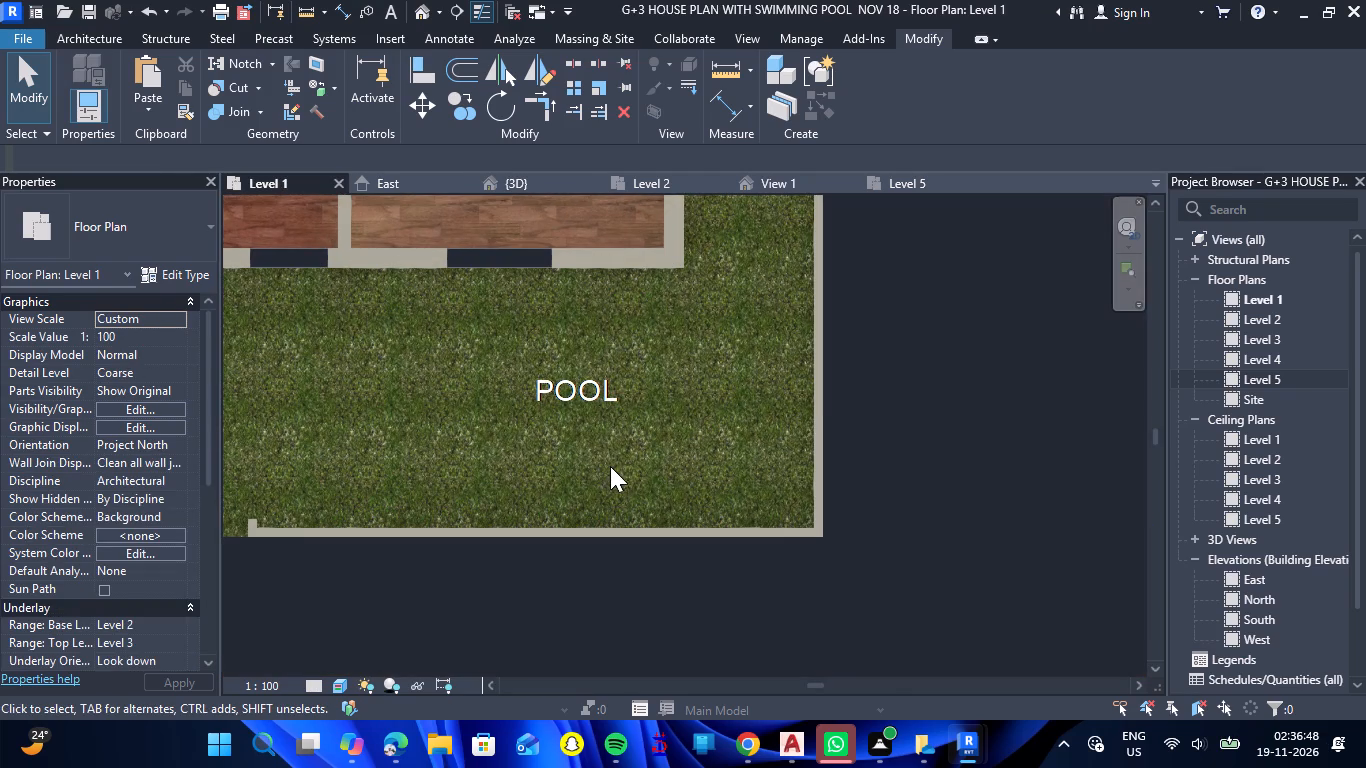
scroll(613, 466, "down", 2)
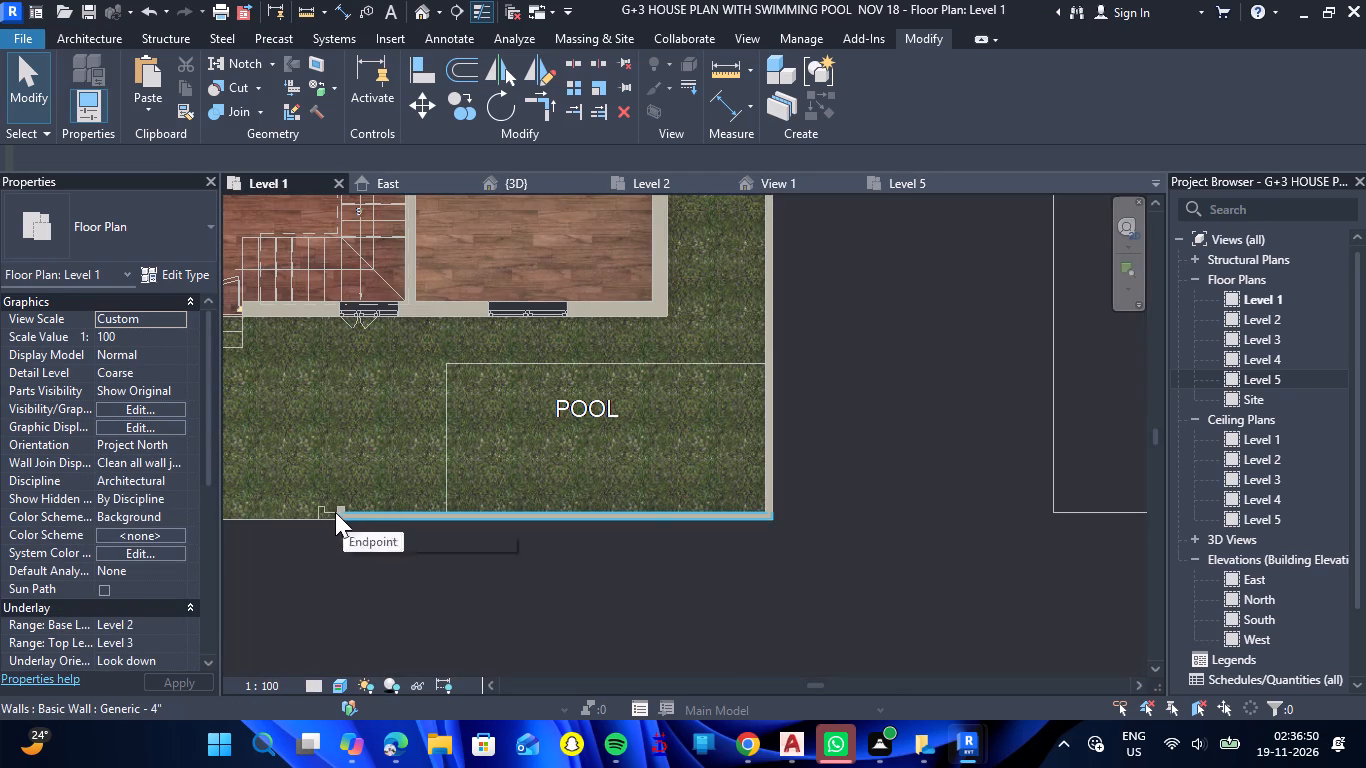
scroll(310, 509, "up", 4)
scroll(310, 509, "down", 5)
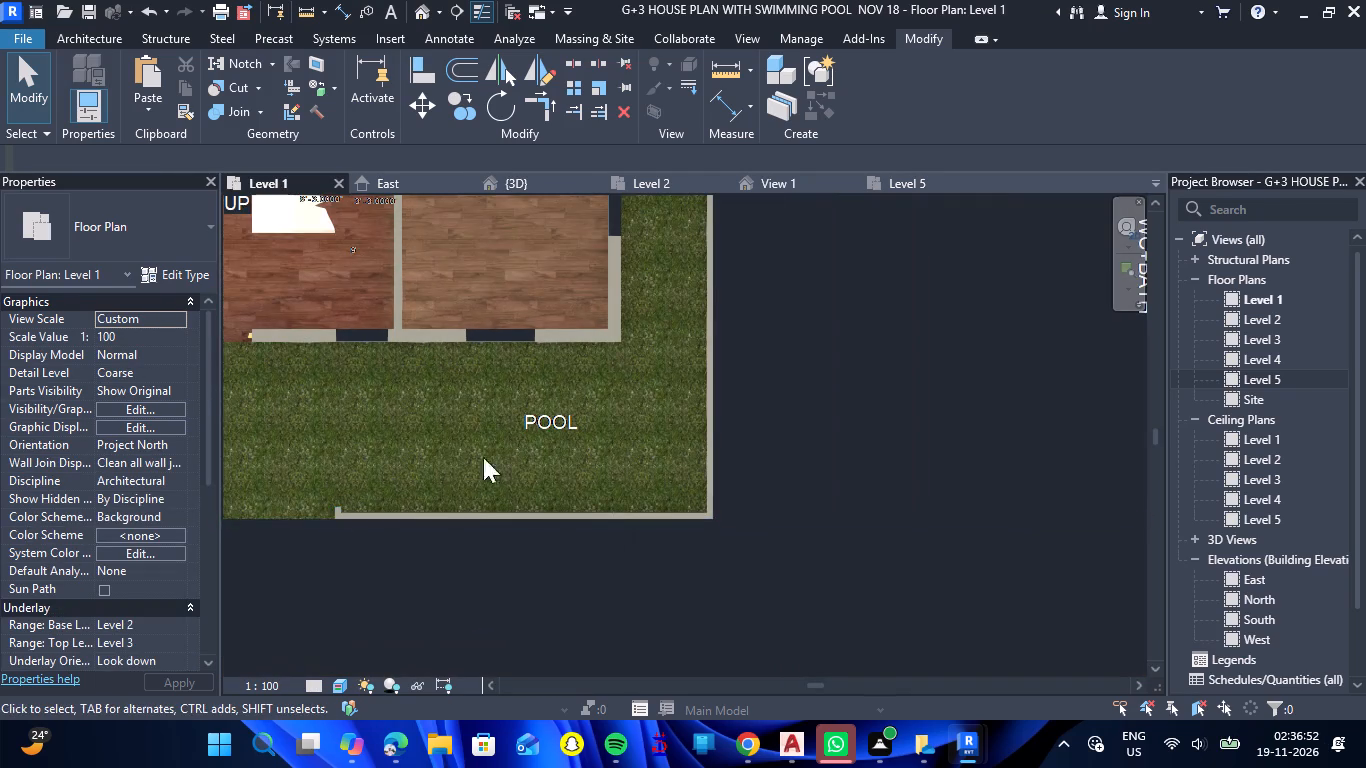
scroll(601, 437, "down", 6)
scroll(505, 466, "up", 2)
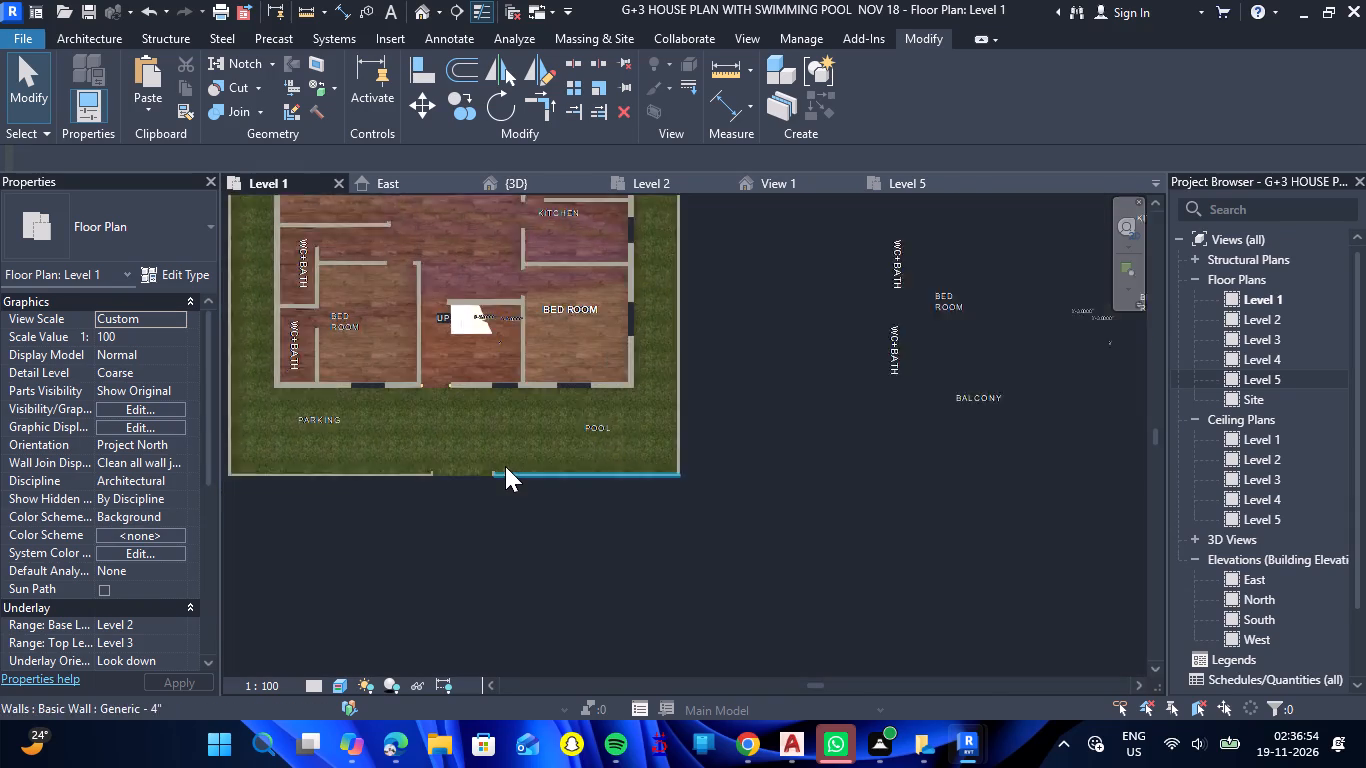
scroll(505, 466, "up", 1)
scroll(396, 473, "up", 5)
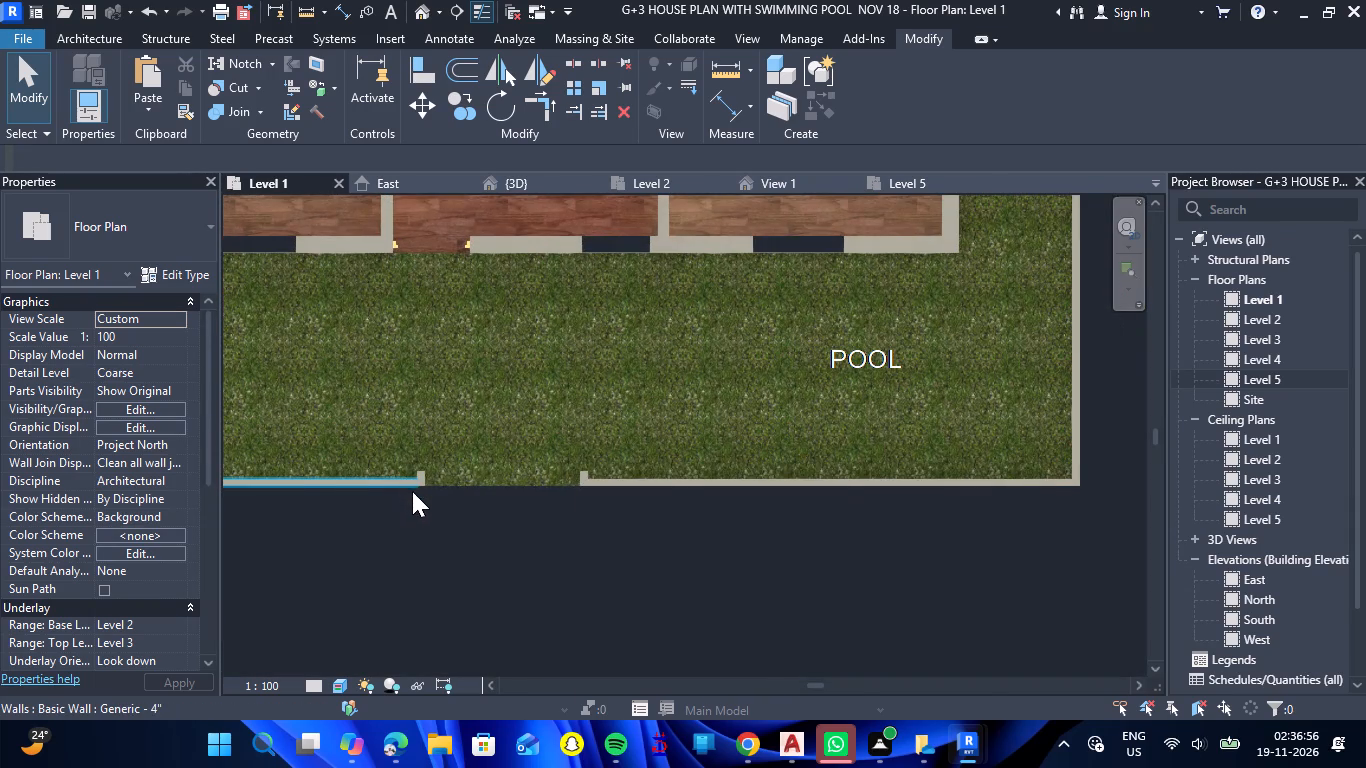
scroll(415, 488, "down", 4)
scroll(578, 453, "down", 4)
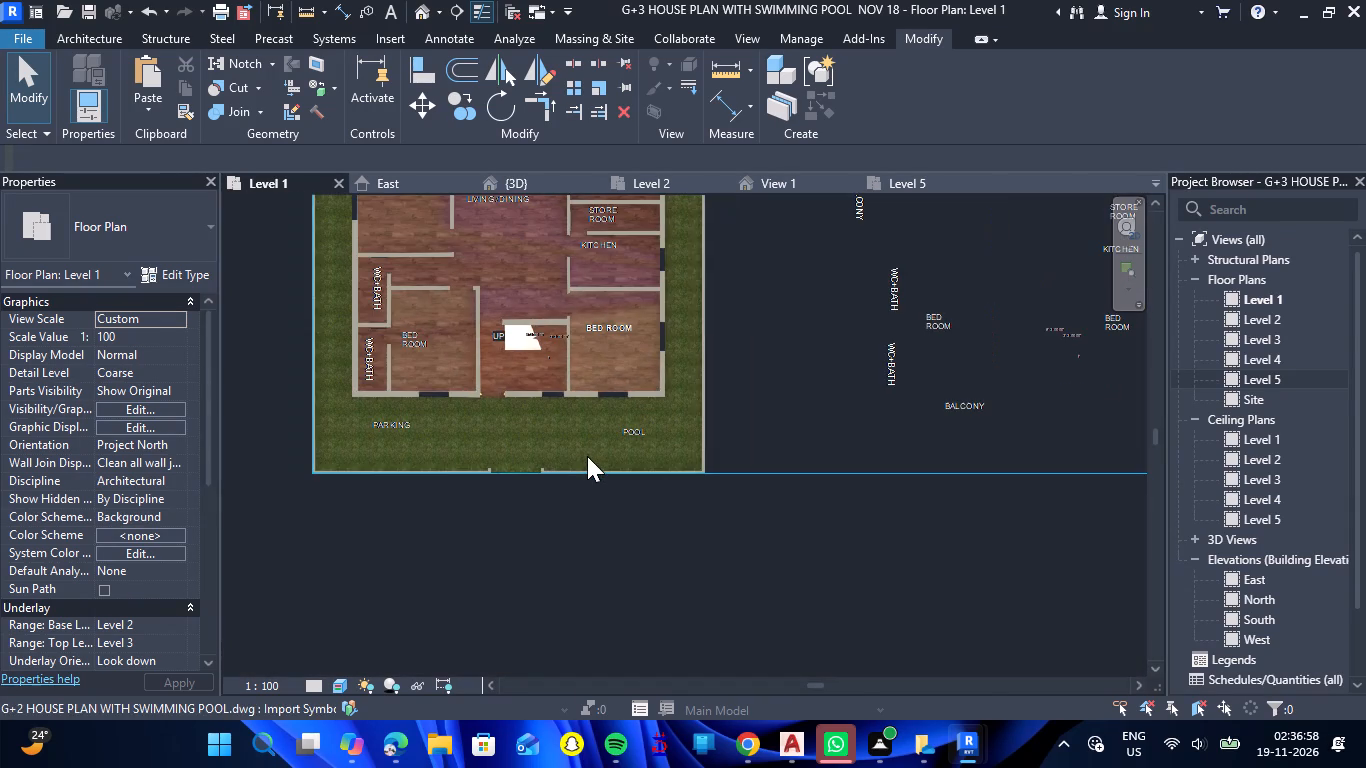
scroll(659, 438, "up", 5)
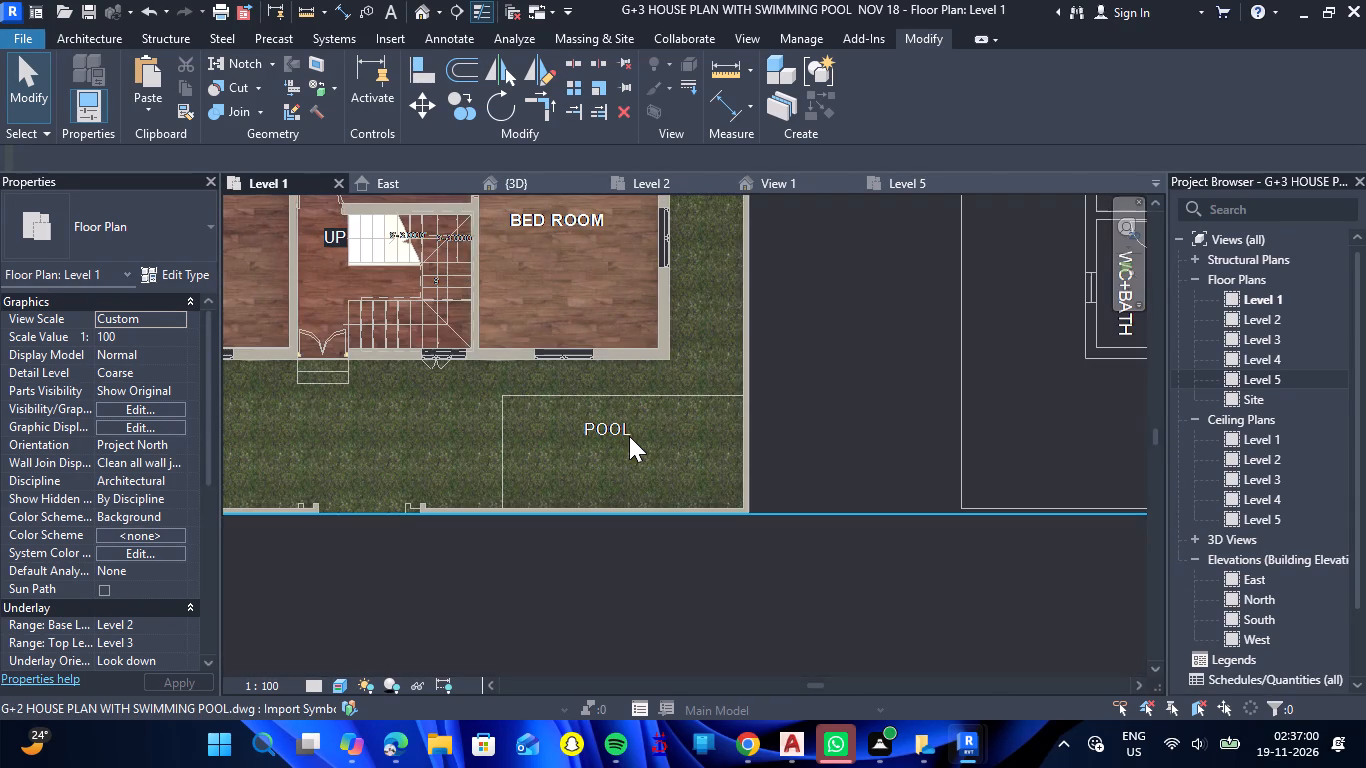
scroll(631, 435, "up", 1)
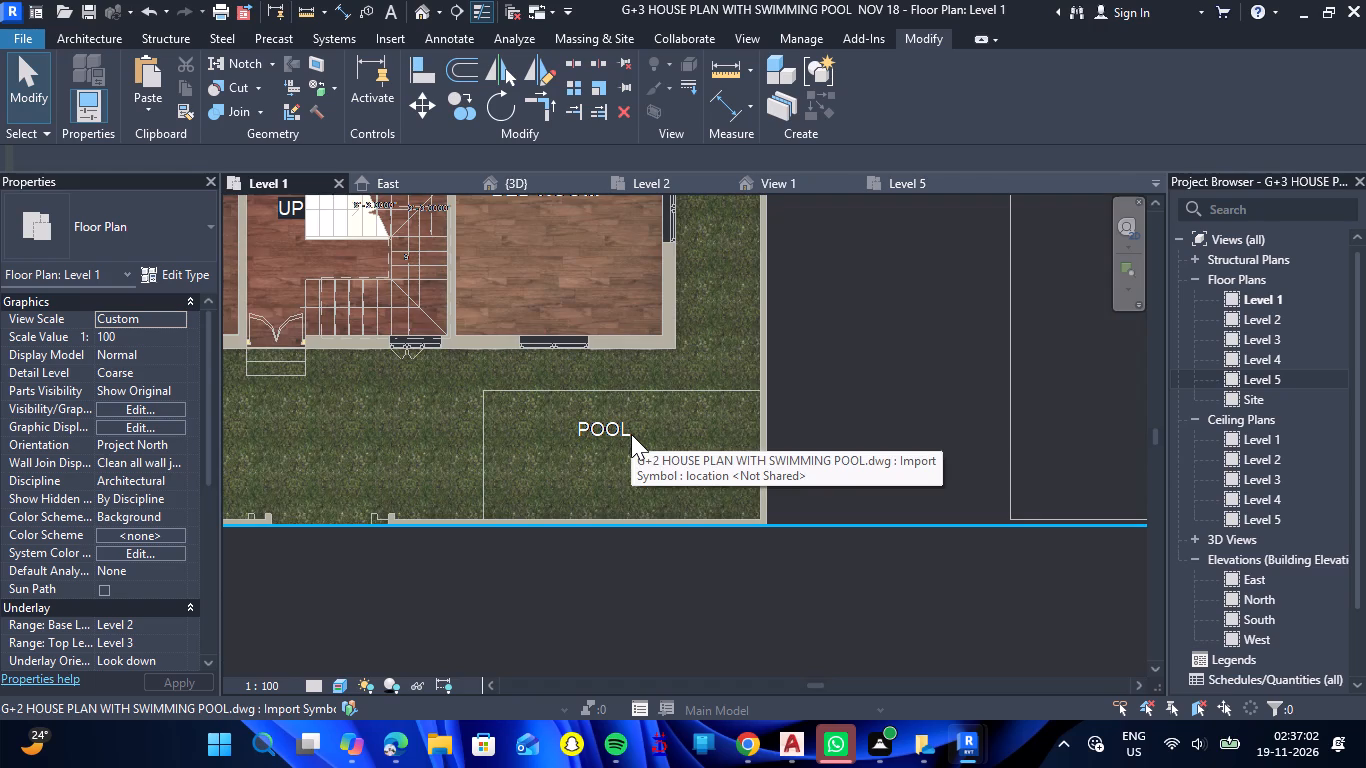
scroll(631, 434, "up", 1)
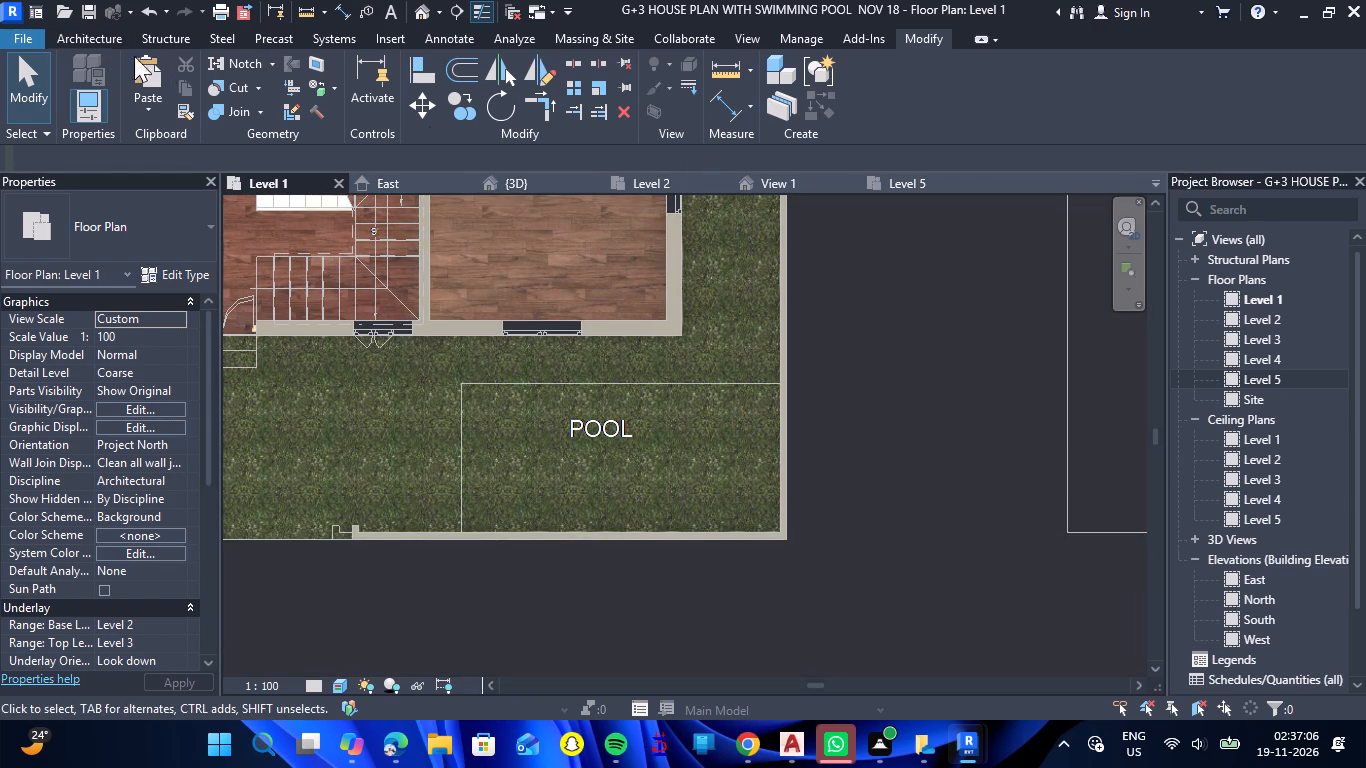
Reopen the in-place pool model from the 3D view for editing and start a void extrusion in it.
left_click(522, 182)
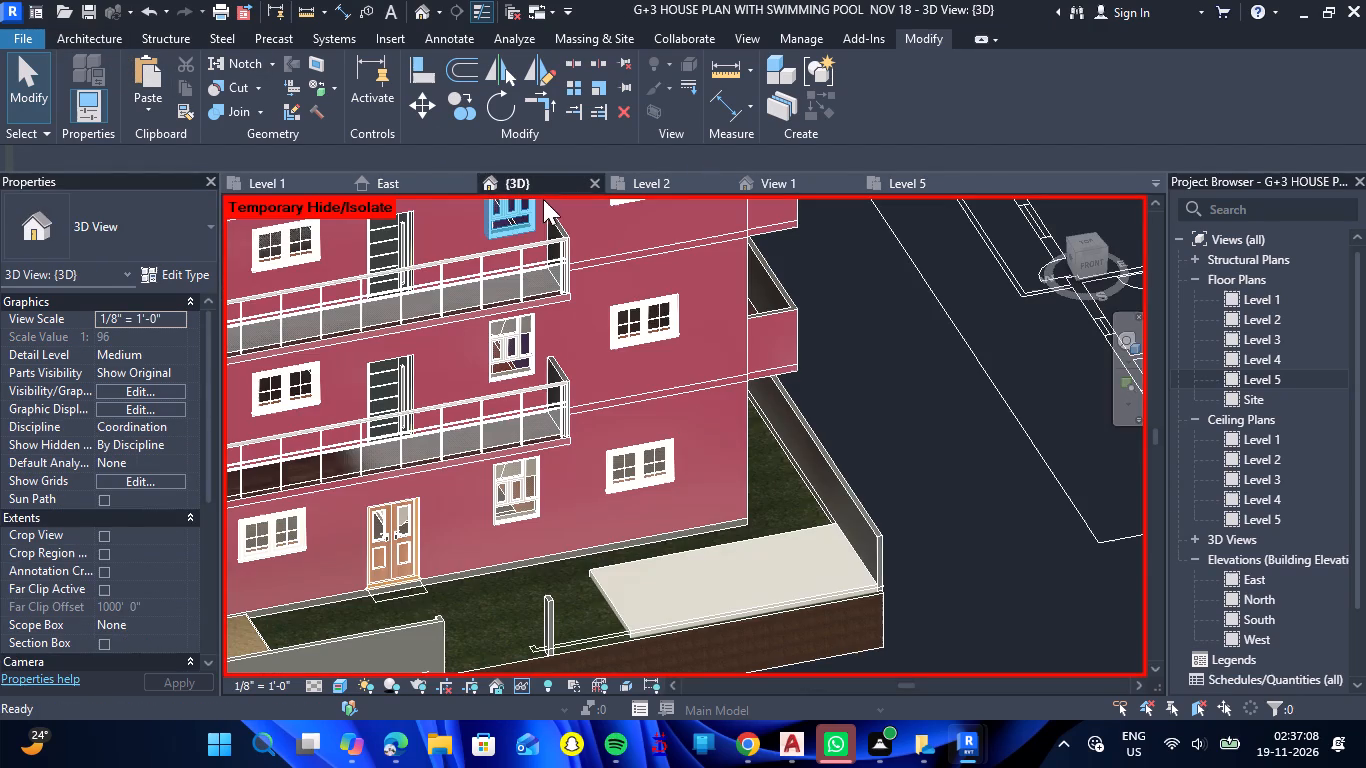
double_click(608, 597)
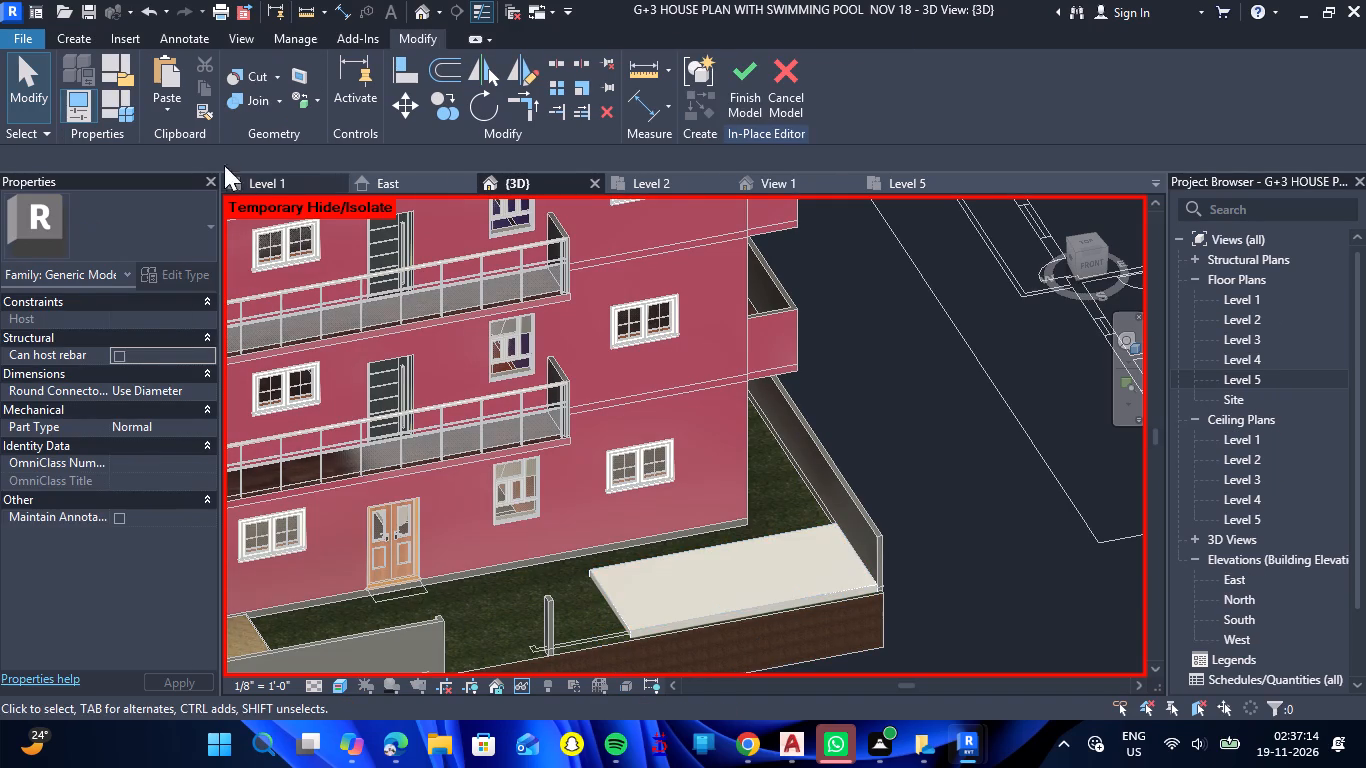
left_click(83, 39)
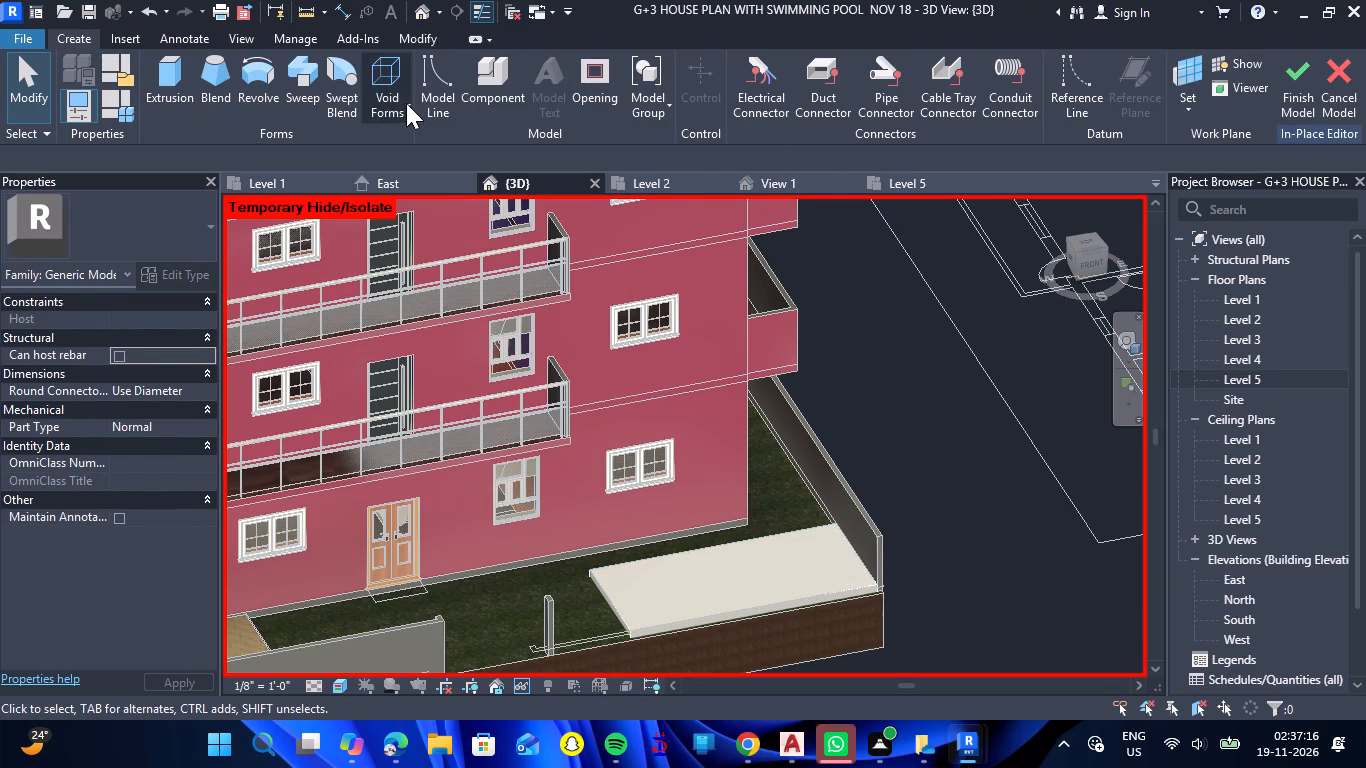
left_click(406, 103)
left_click(421, 153)
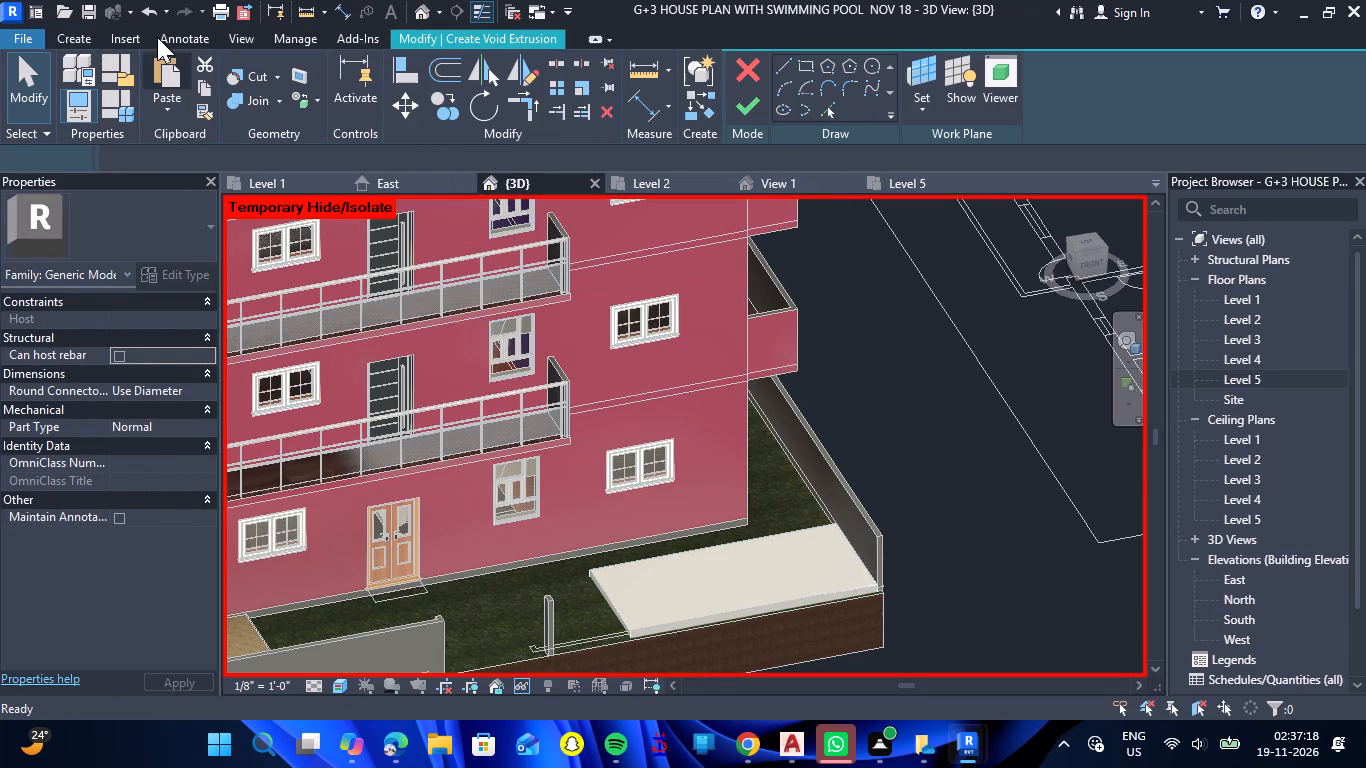
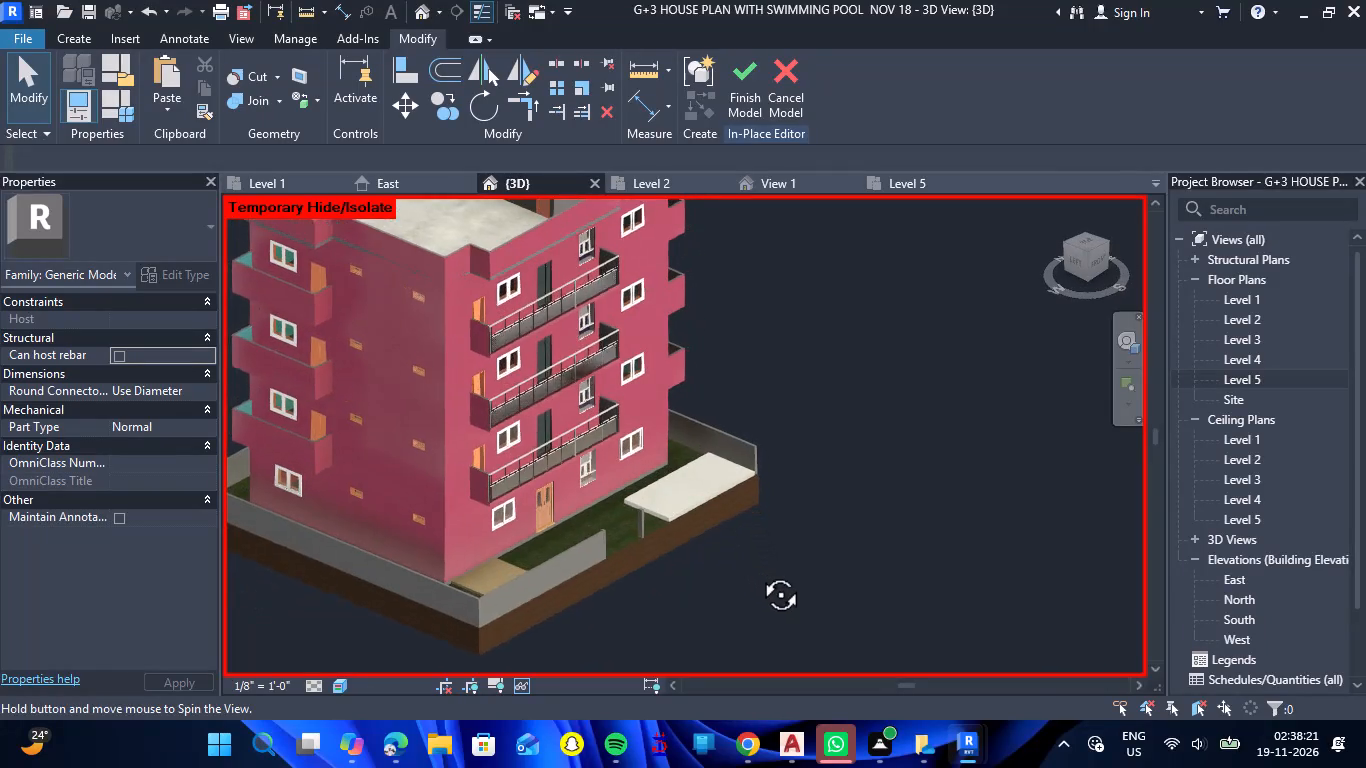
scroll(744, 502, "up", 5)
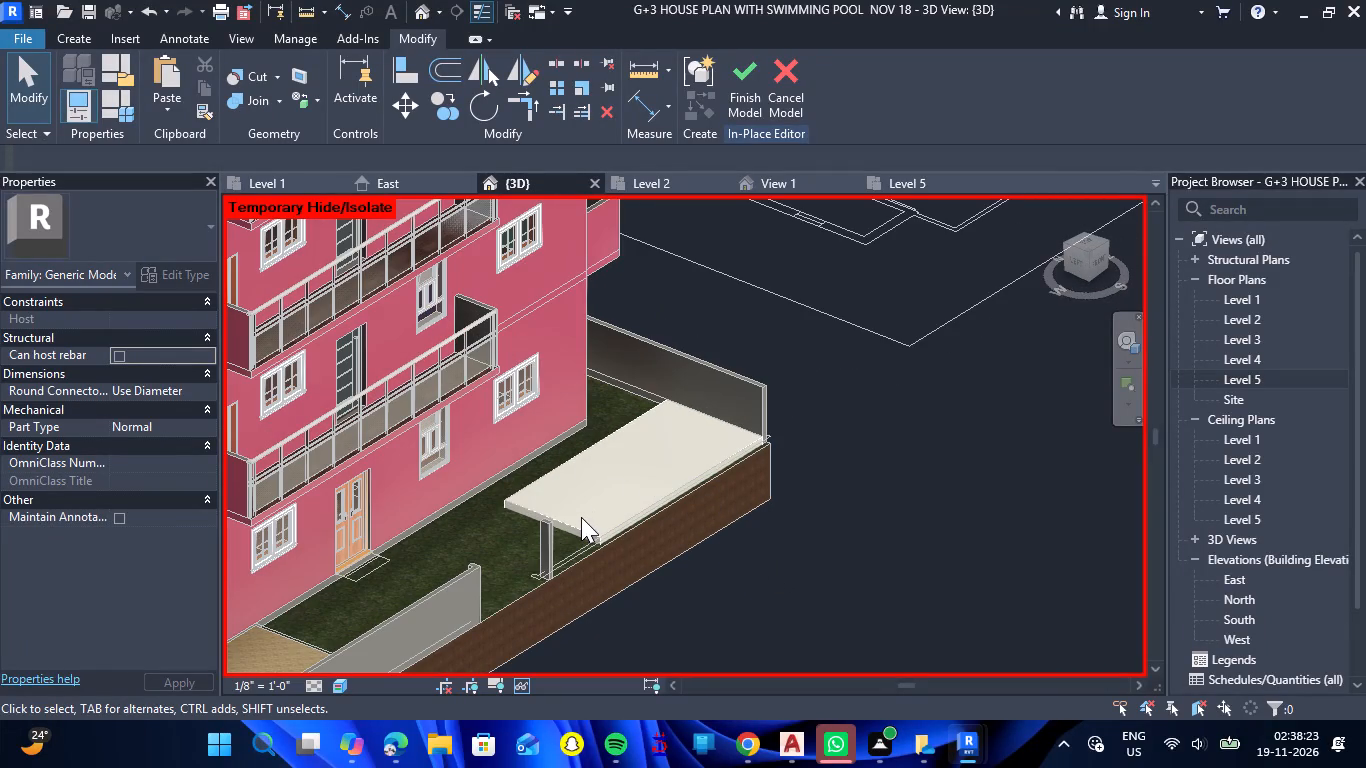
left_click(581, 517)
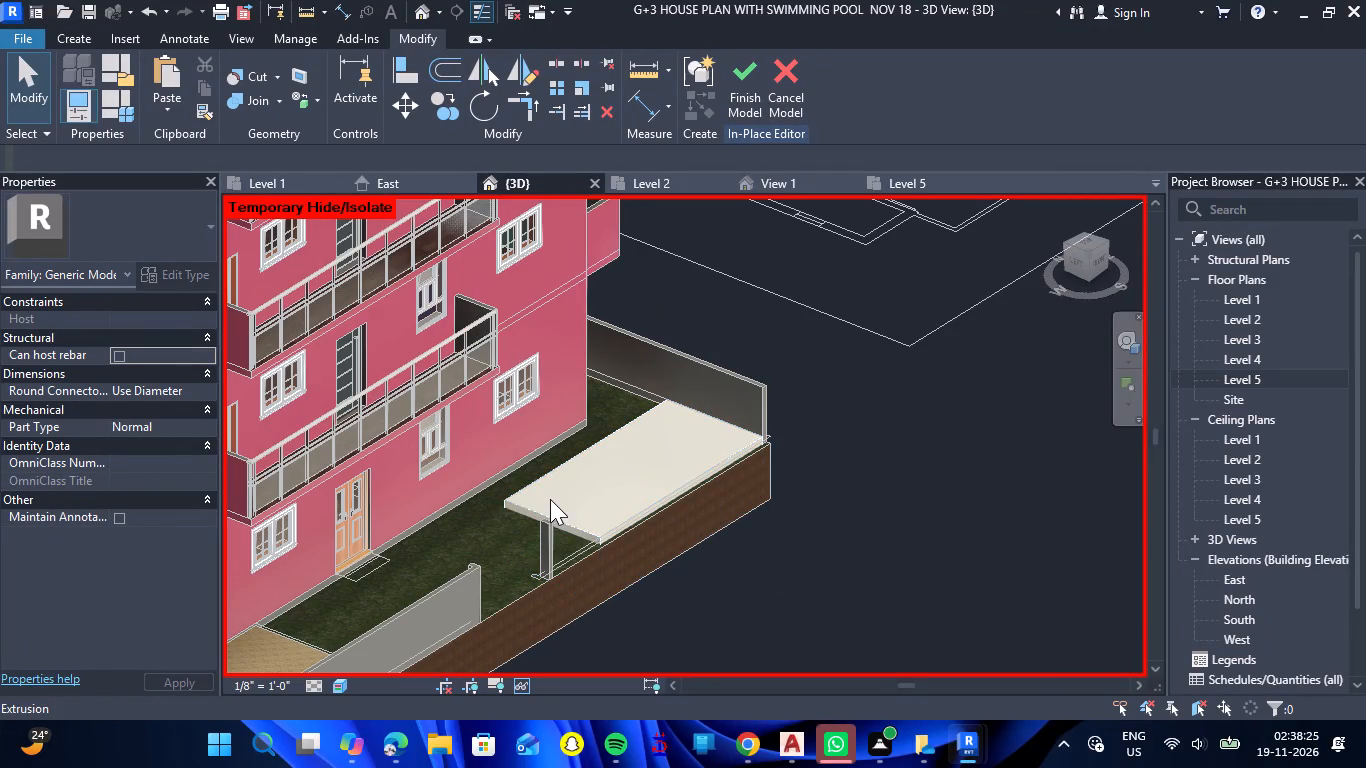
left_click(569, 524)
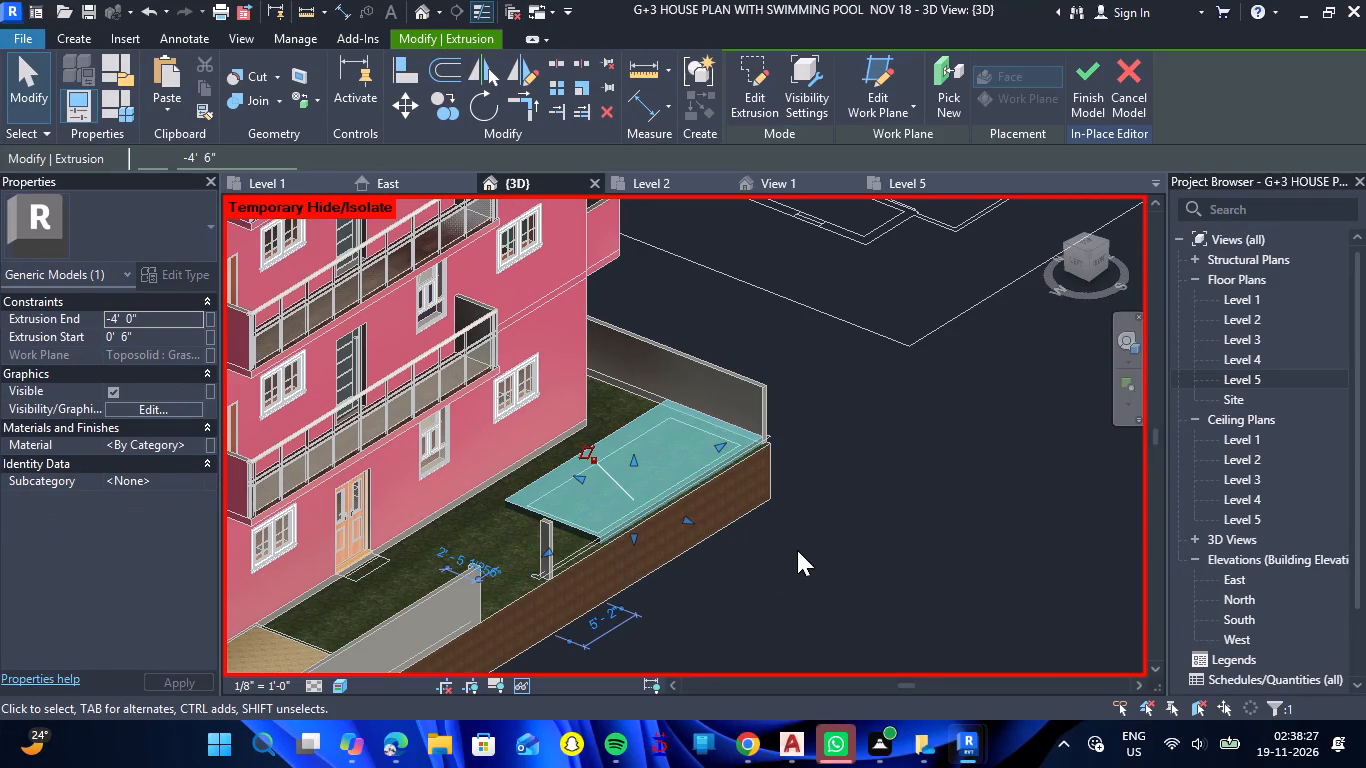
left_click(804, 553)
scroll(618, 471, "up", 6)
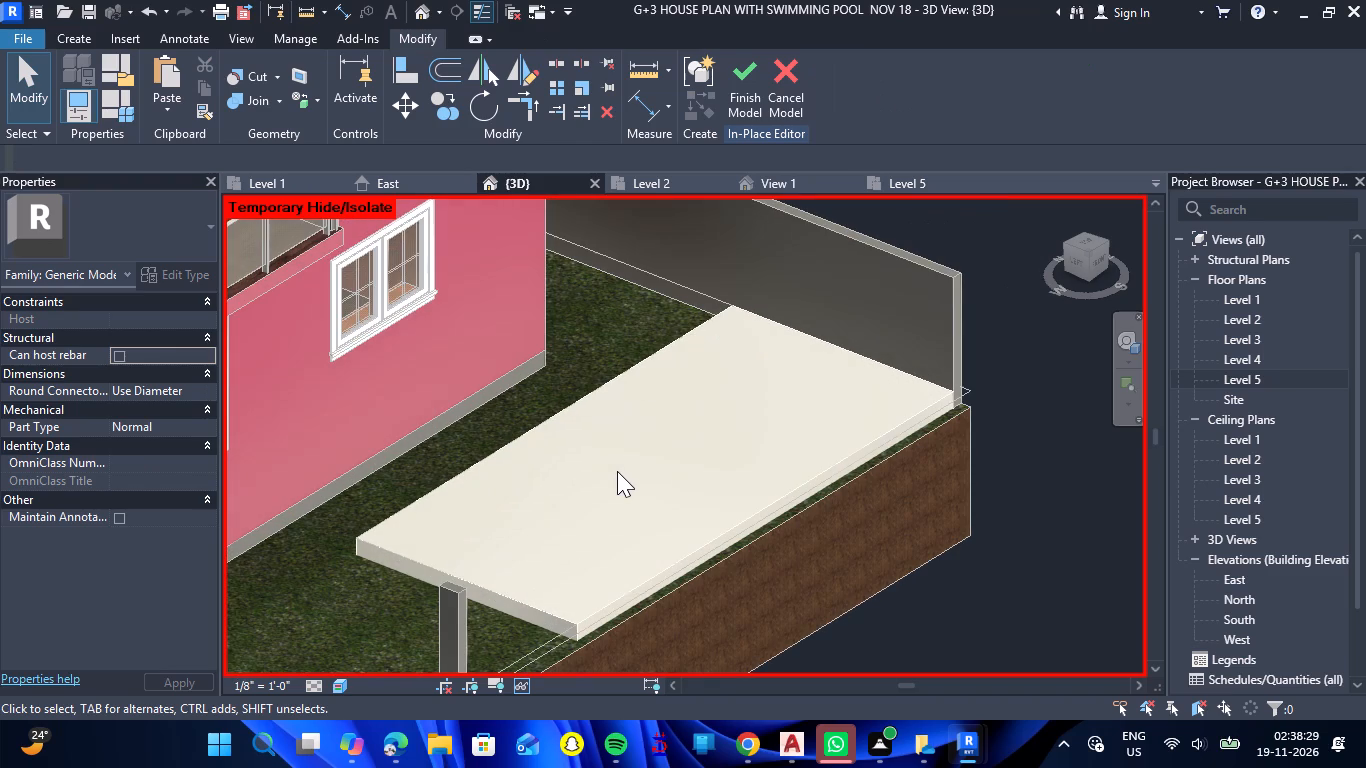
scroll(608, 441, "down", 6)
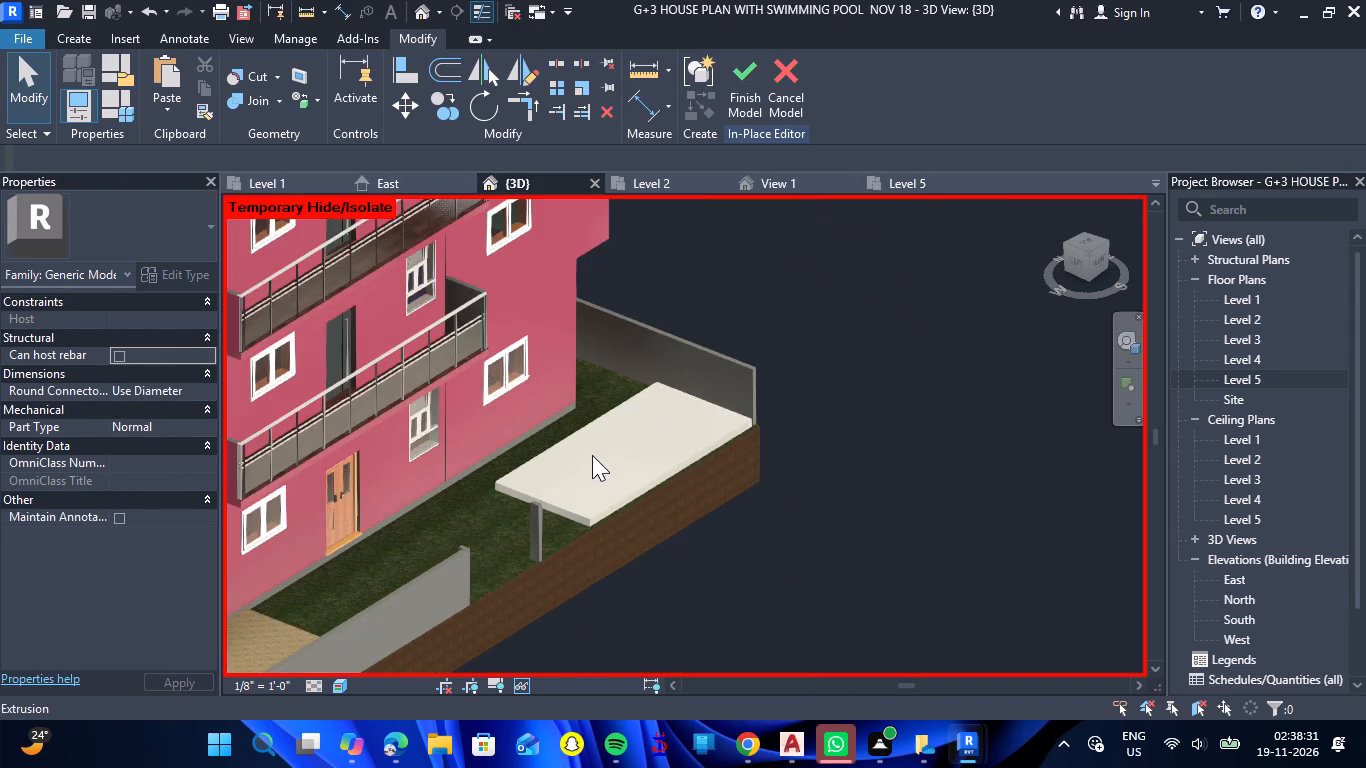
Paint the top face of the pool block with the WALL 3 material.
type("PT")
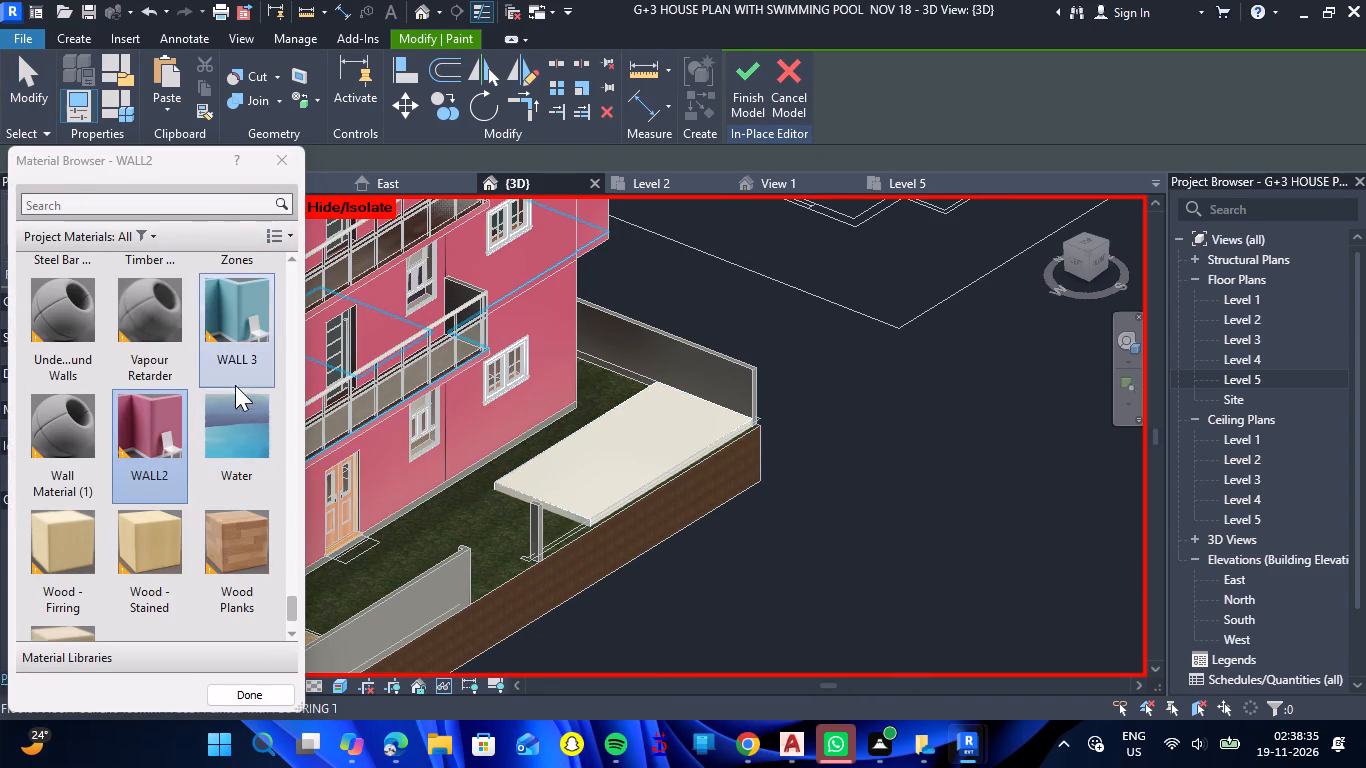
scroll(222, 405, "up", 5)
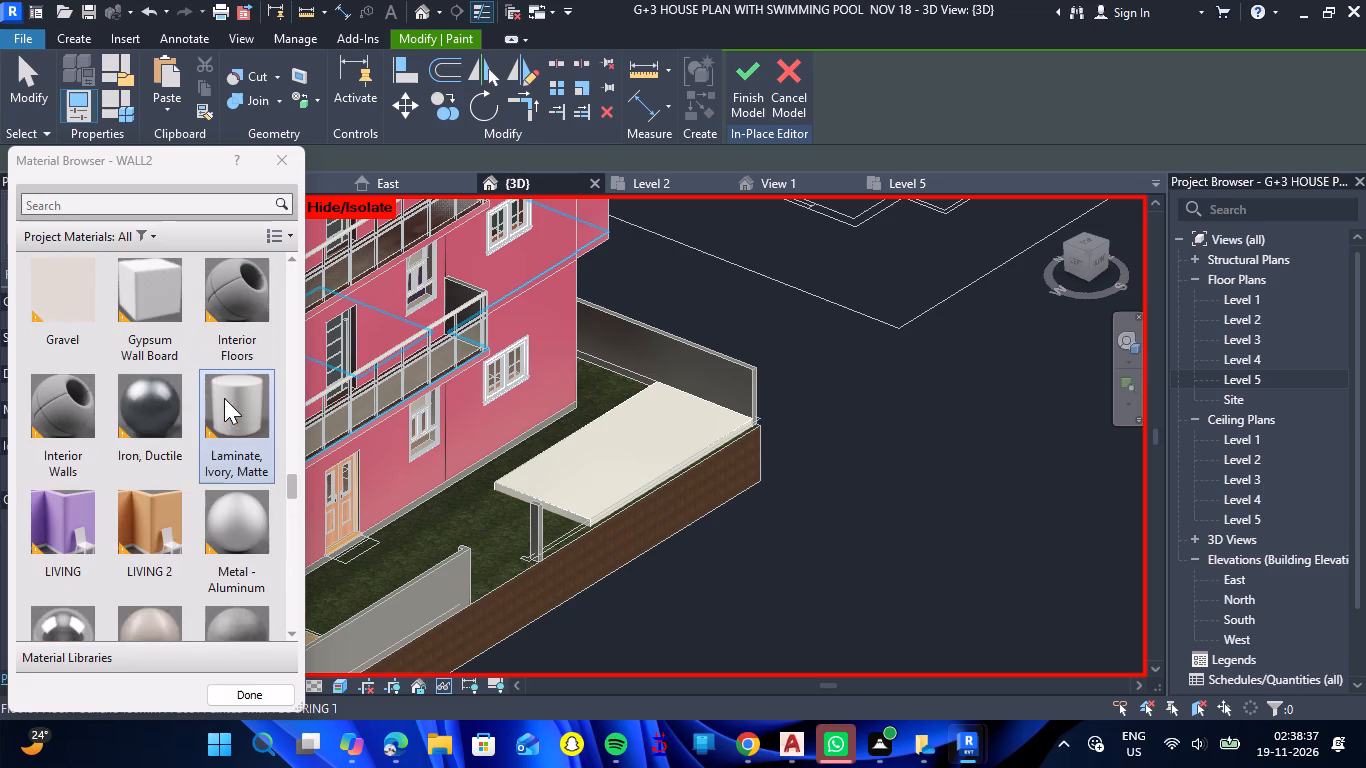
scroll(224, 399, "down", 4)
scroll(224, 400, "up", 4)
scroll(224, 400, "down", 5)
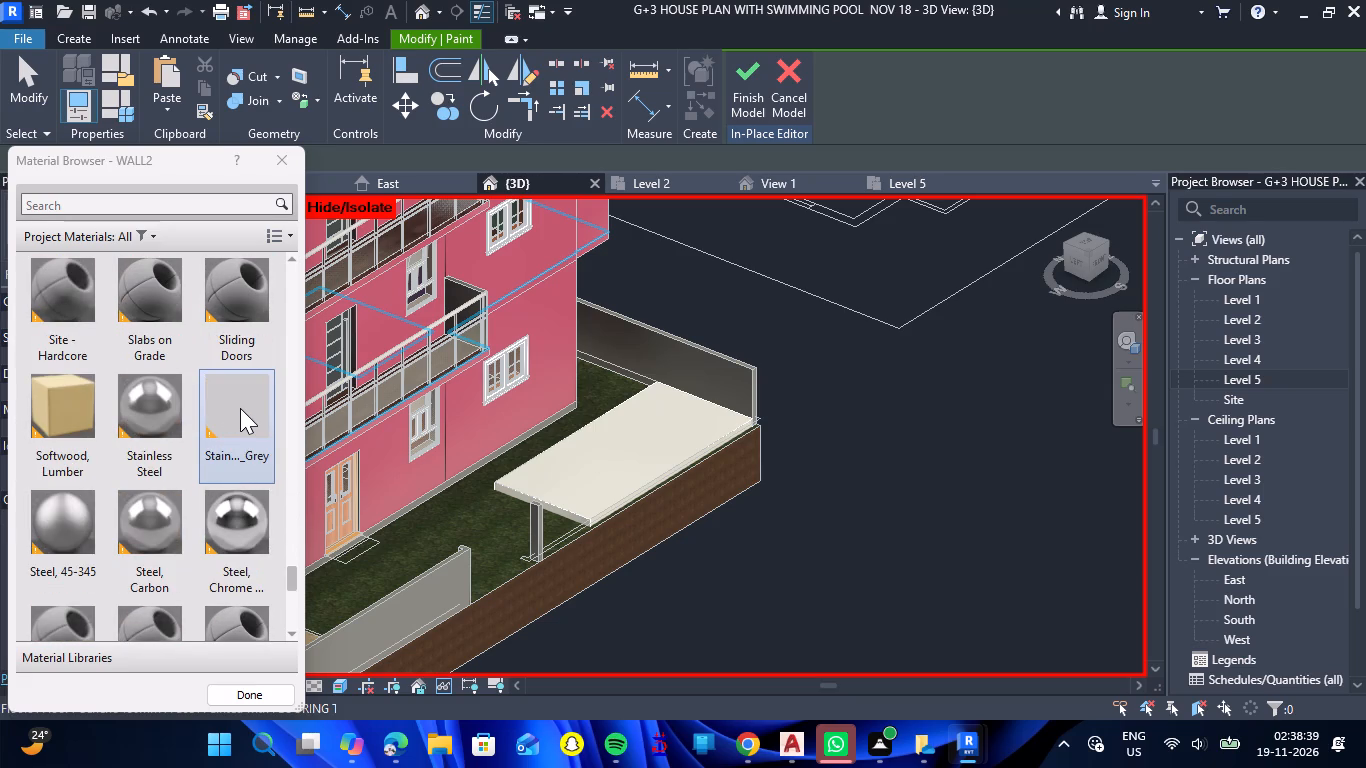
left_click(241, 408)
left_click(573, 464)
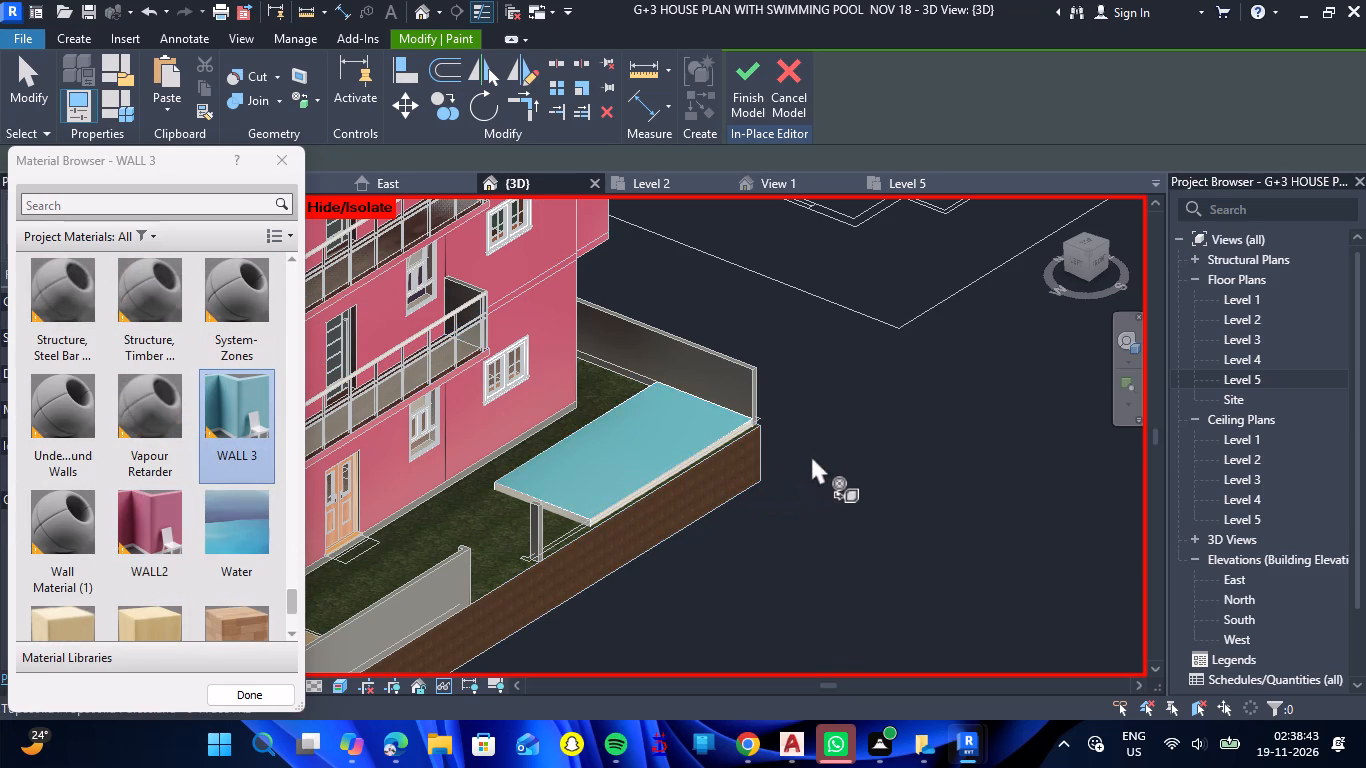
left_click_drag(826, 448, 814, 566, "shift")
right_click_drag(826, 448, 814, 566, "shift")
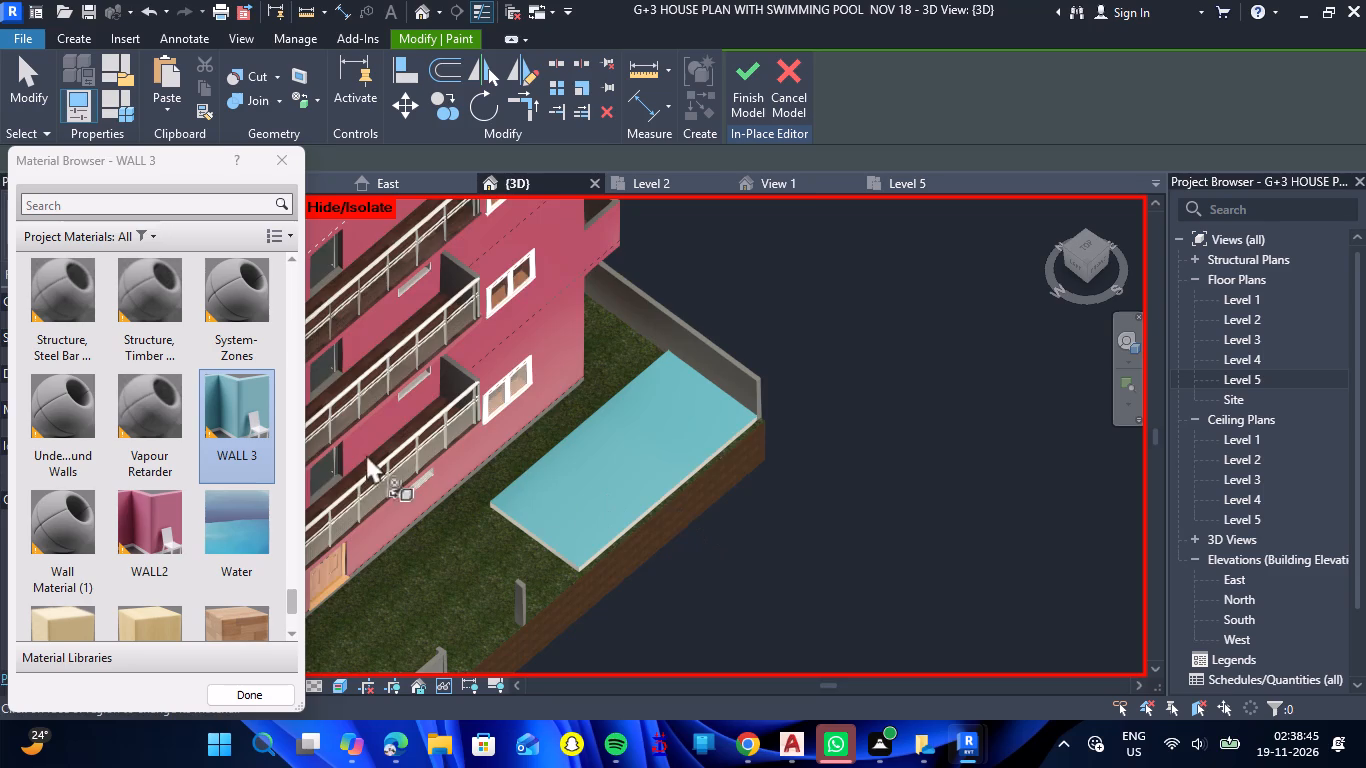
left_click(285, 153)
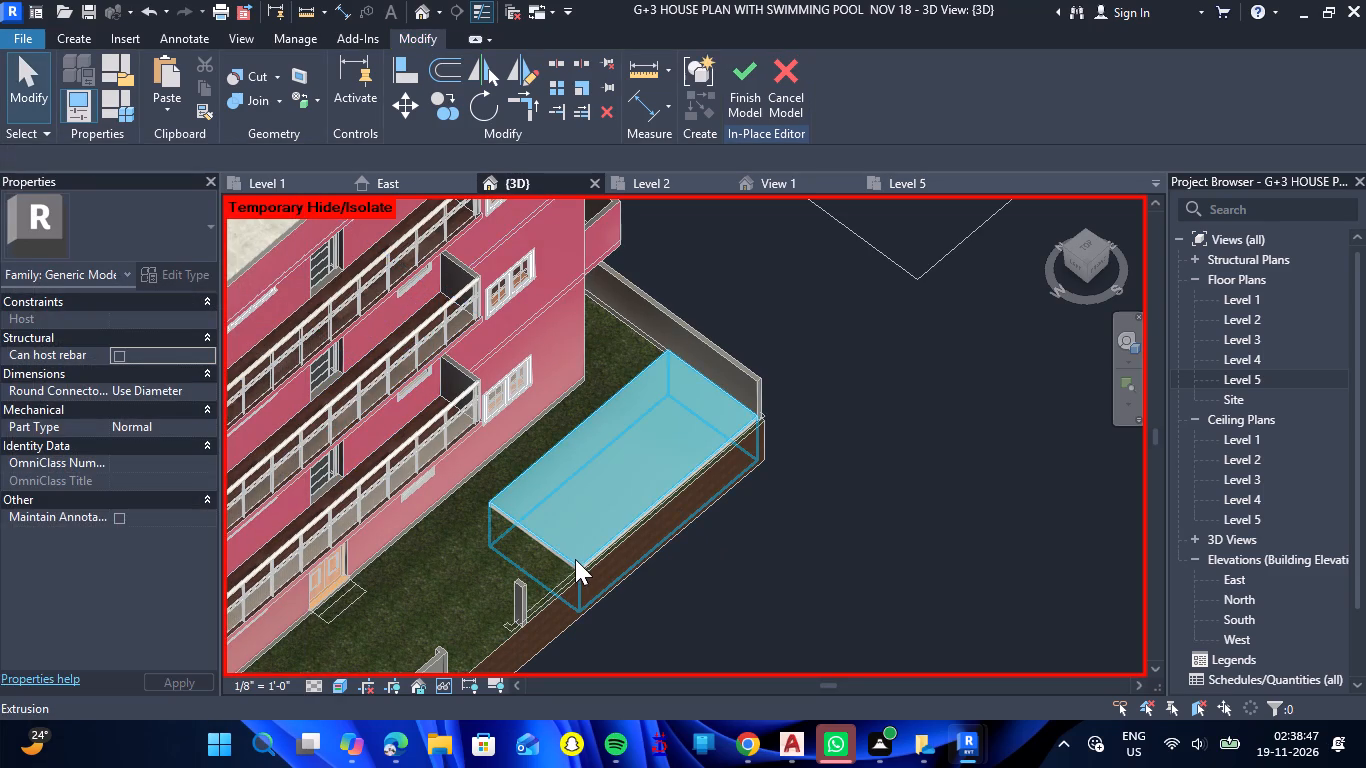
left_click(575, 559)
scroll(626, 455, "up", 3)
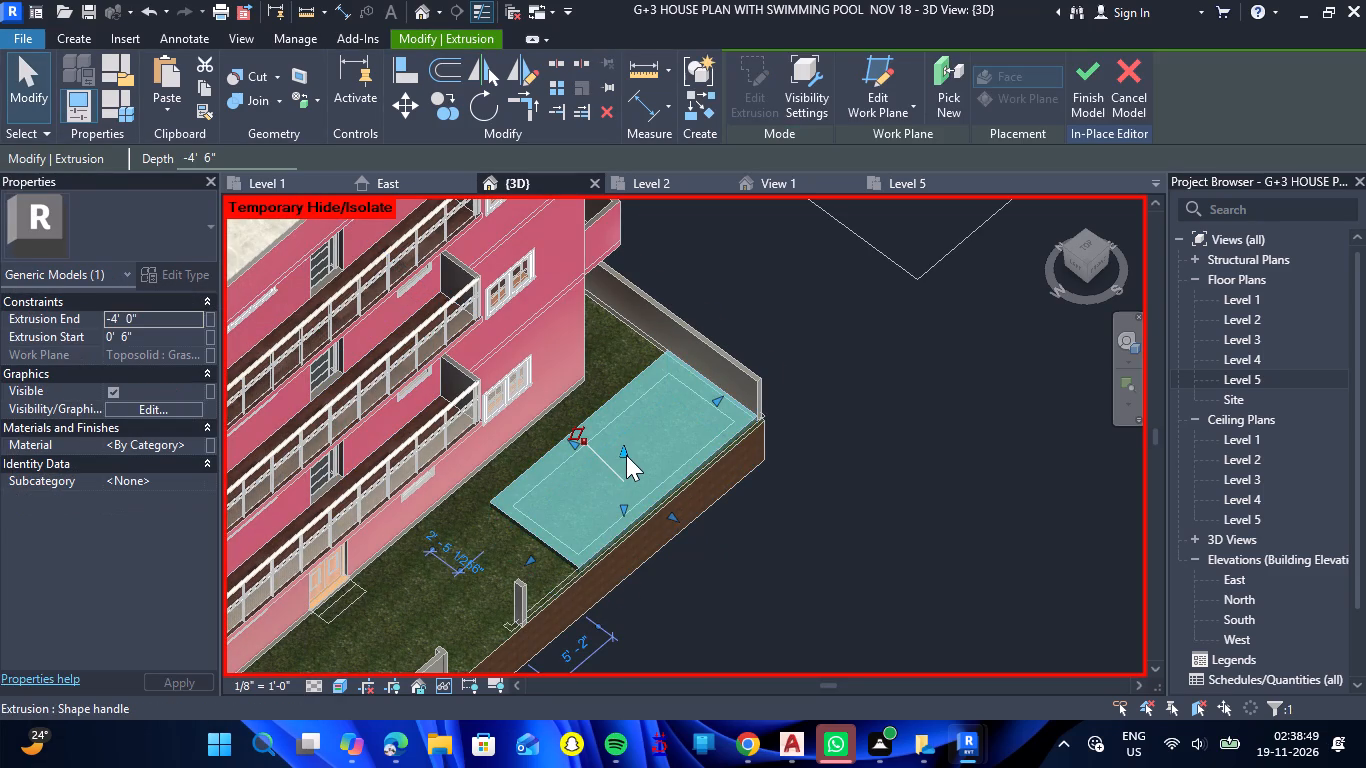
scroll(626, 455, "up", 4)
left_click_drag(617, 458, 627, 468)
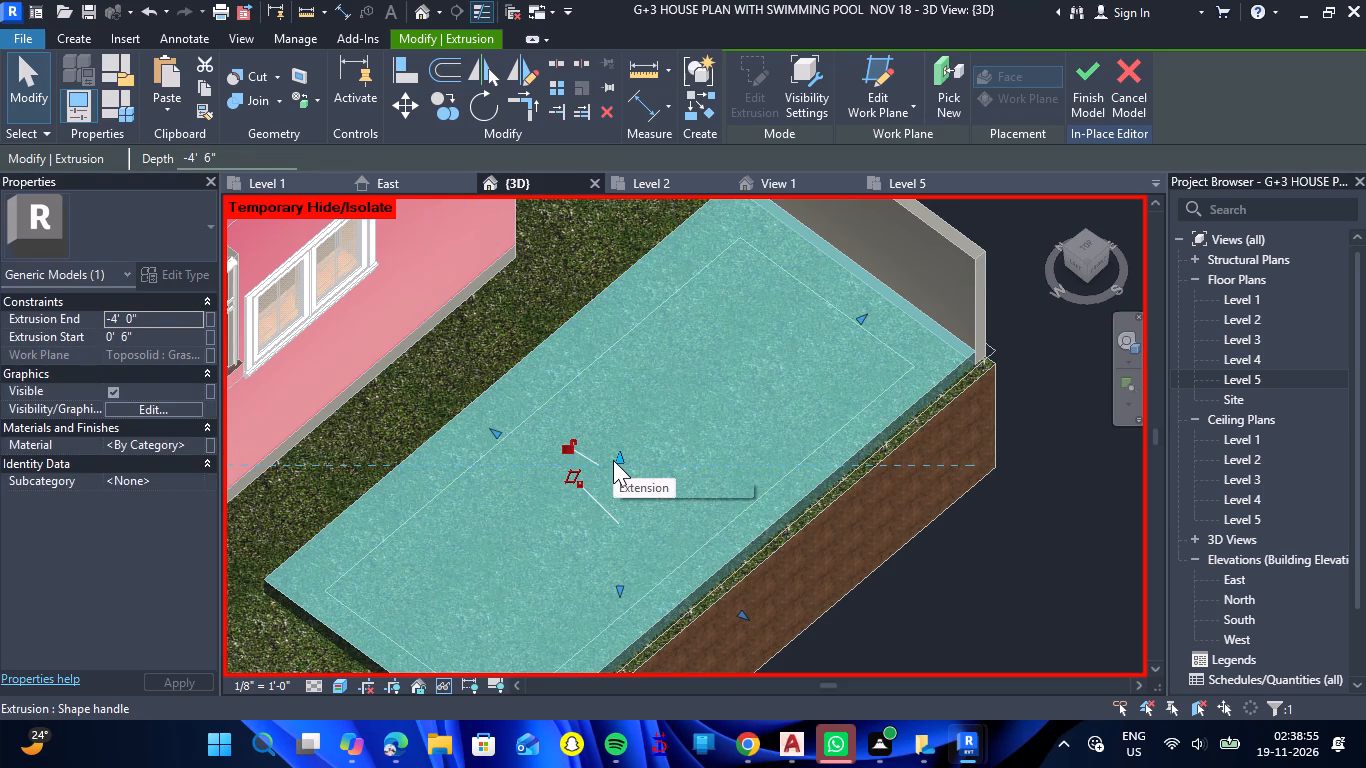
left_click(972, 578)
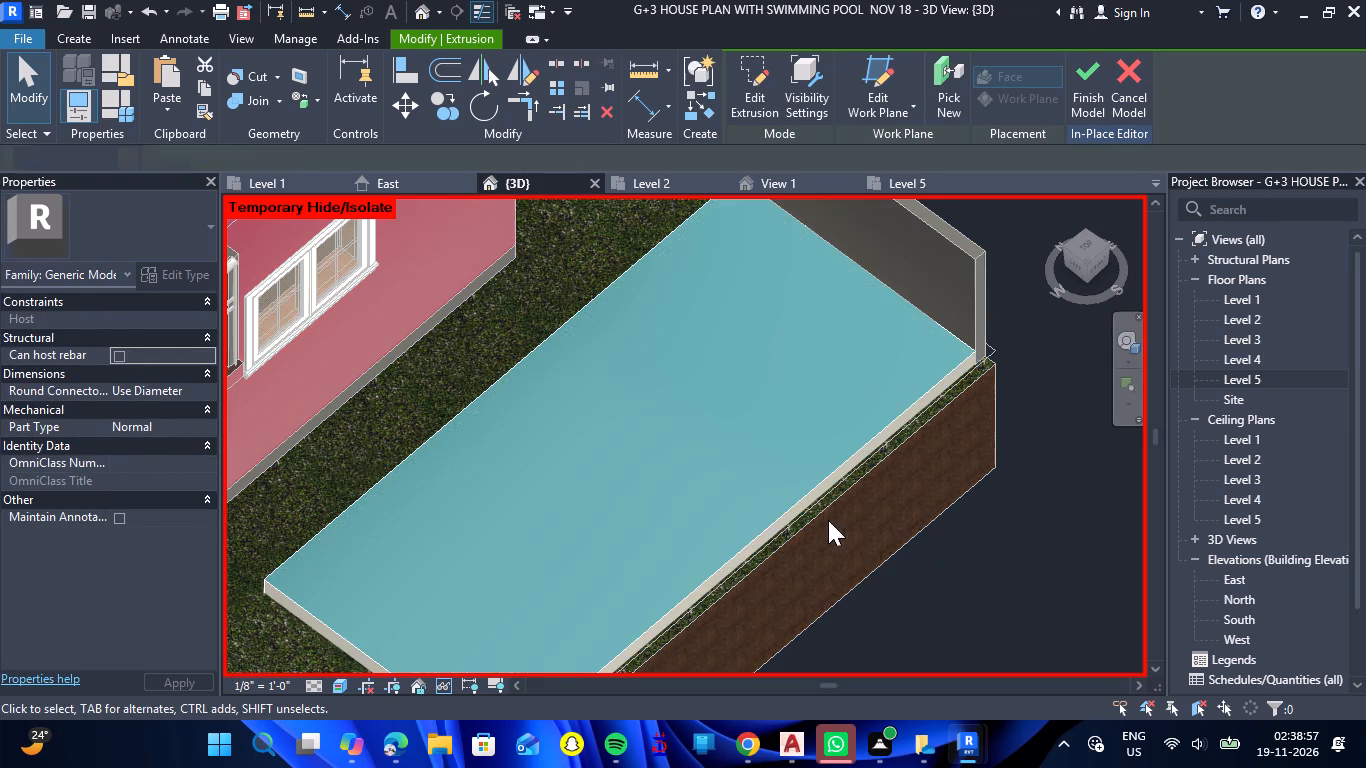
Open the pool extrusion's boundary sketch, review it on the Level 1 floor plan and finish the sketch.
scroll(719, 459, "down", 3)
double_click(725, 525)
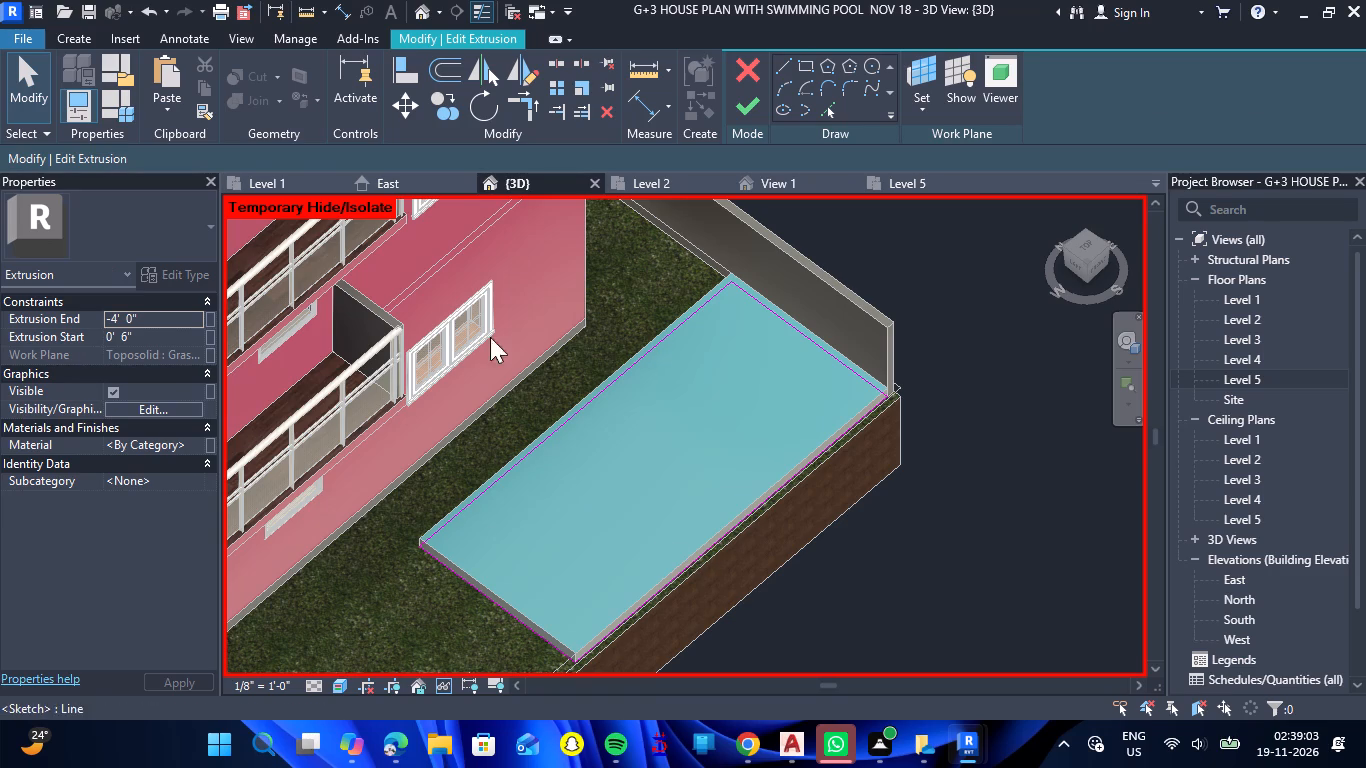
left_click(301, 180)
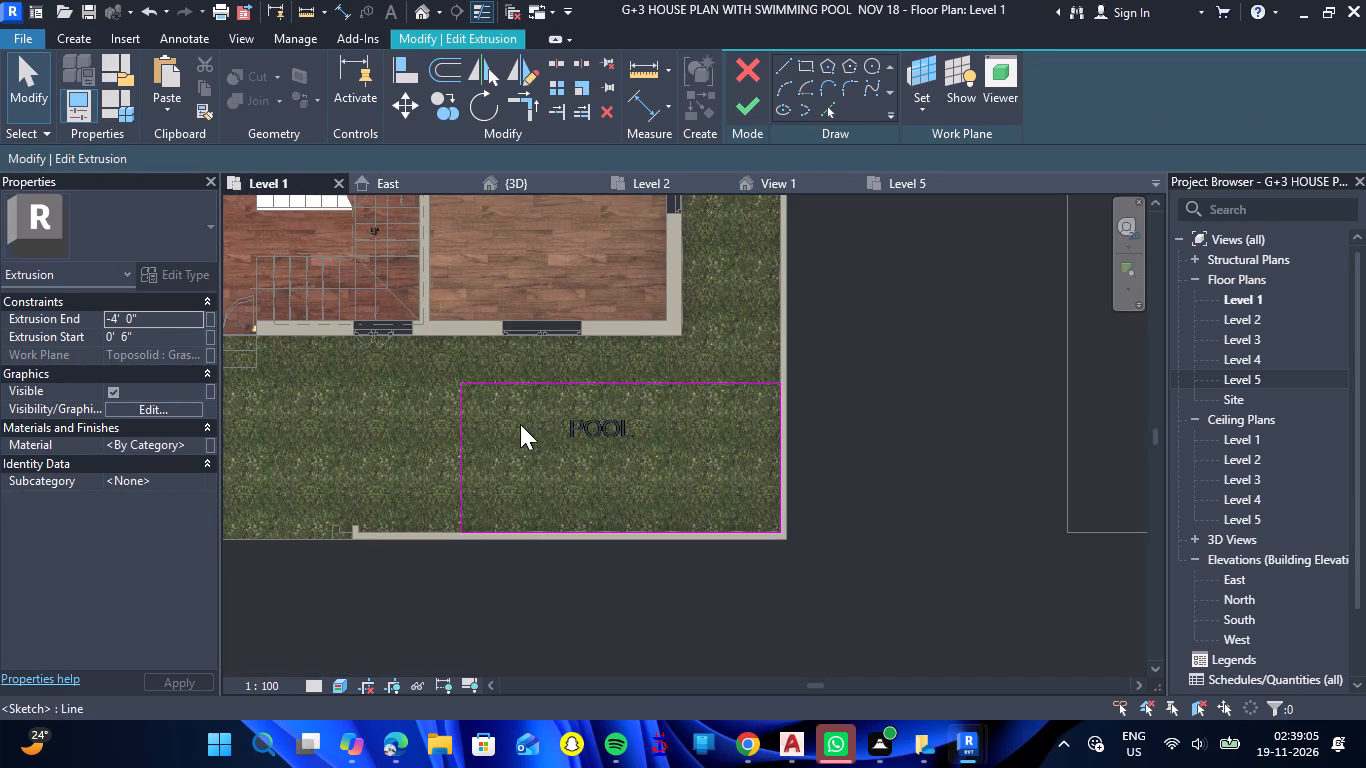
left_click(738, 109)
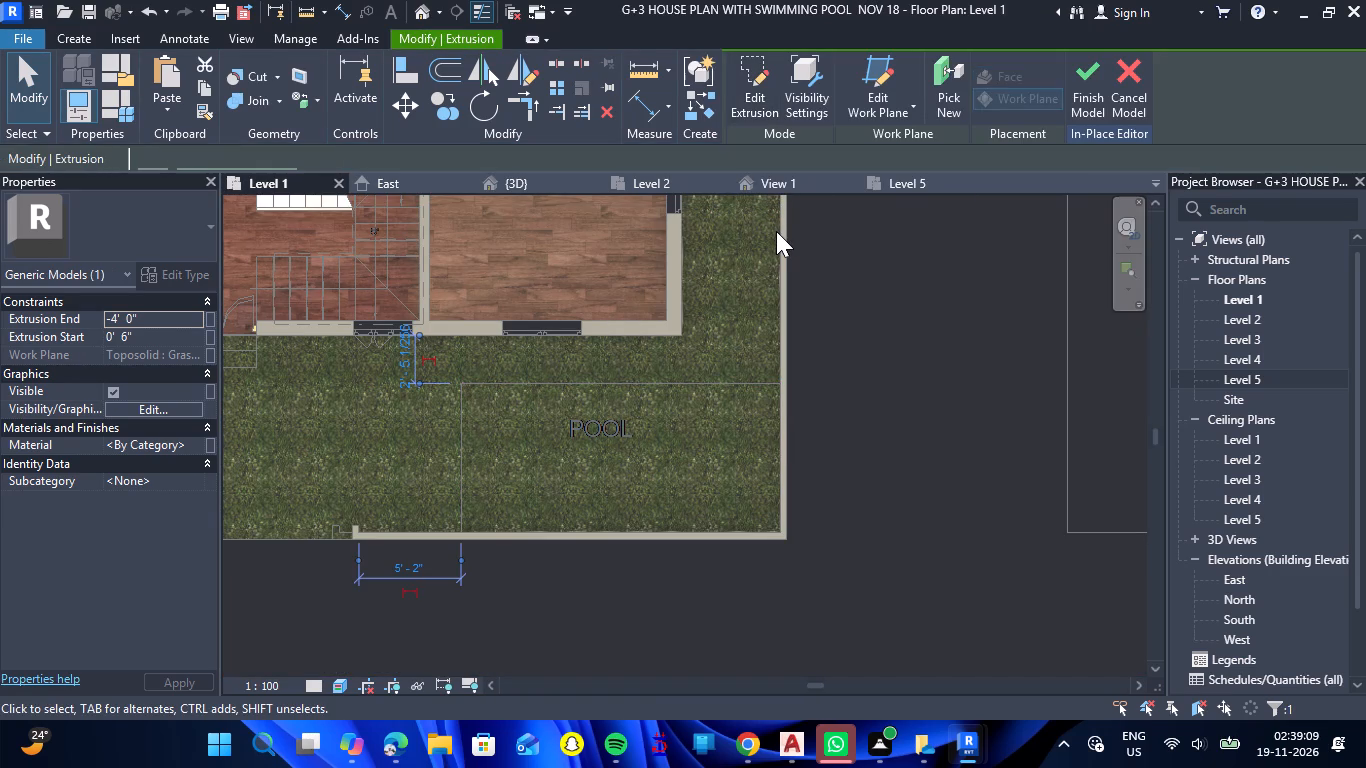
Create a void extrusion on the grass toposolid plane from a rectangle offset 1' 0" inside the pool outline on Level 1.
left_click(77, 41)
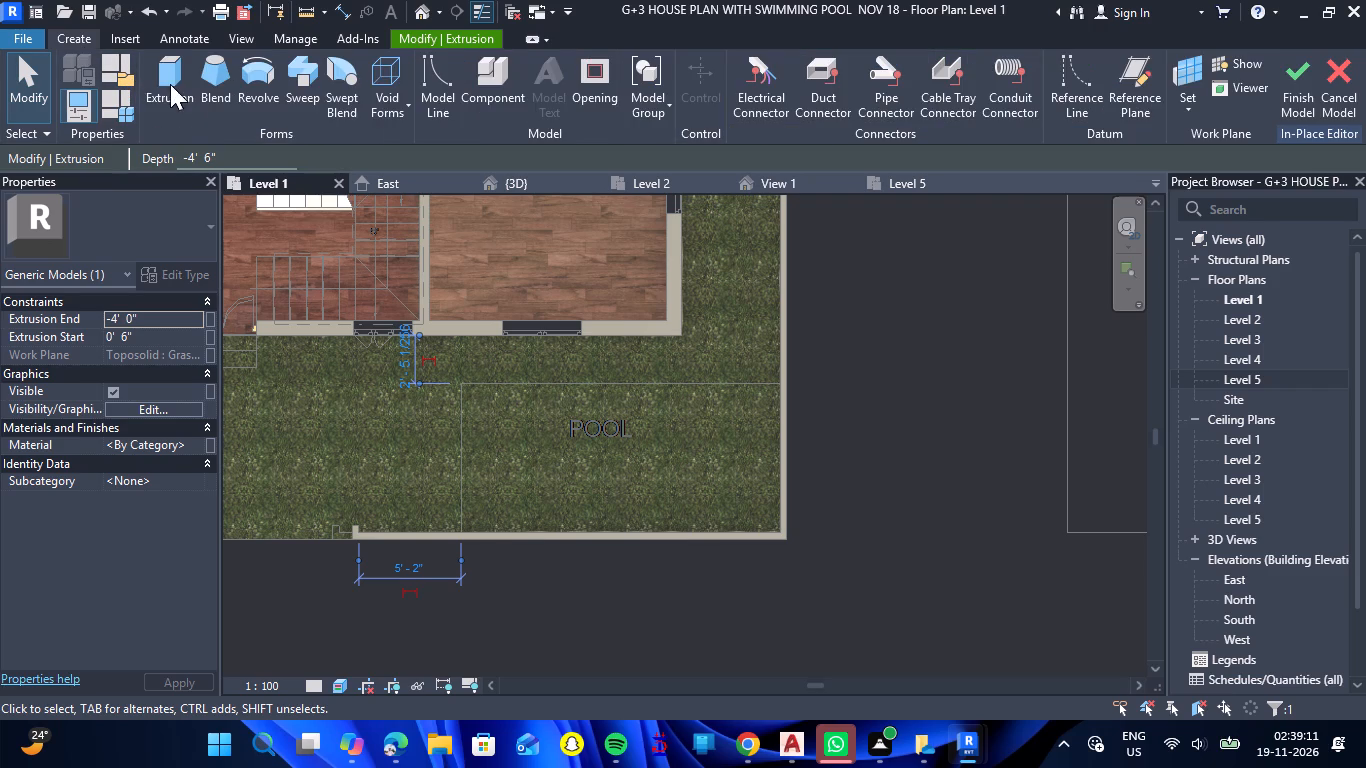
left_click(393, 105)
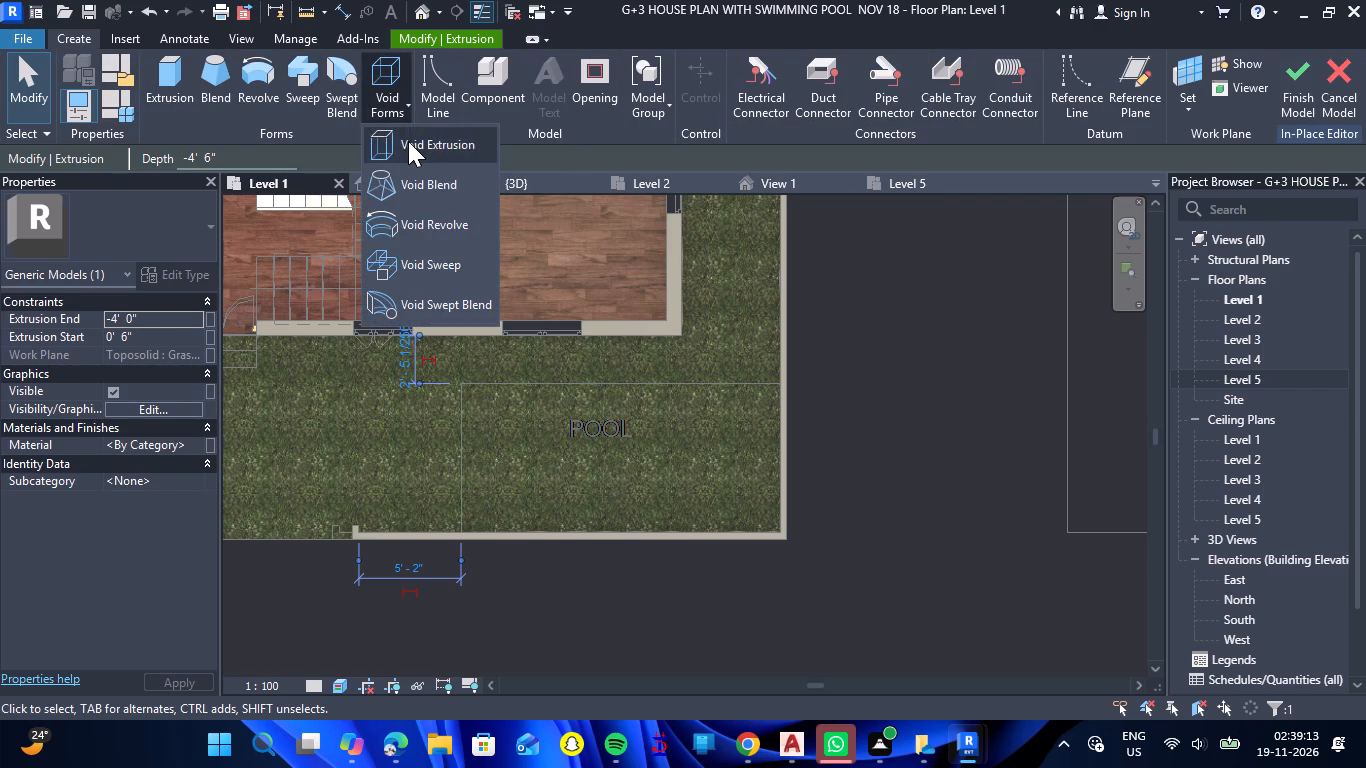
left_click(408, 141)
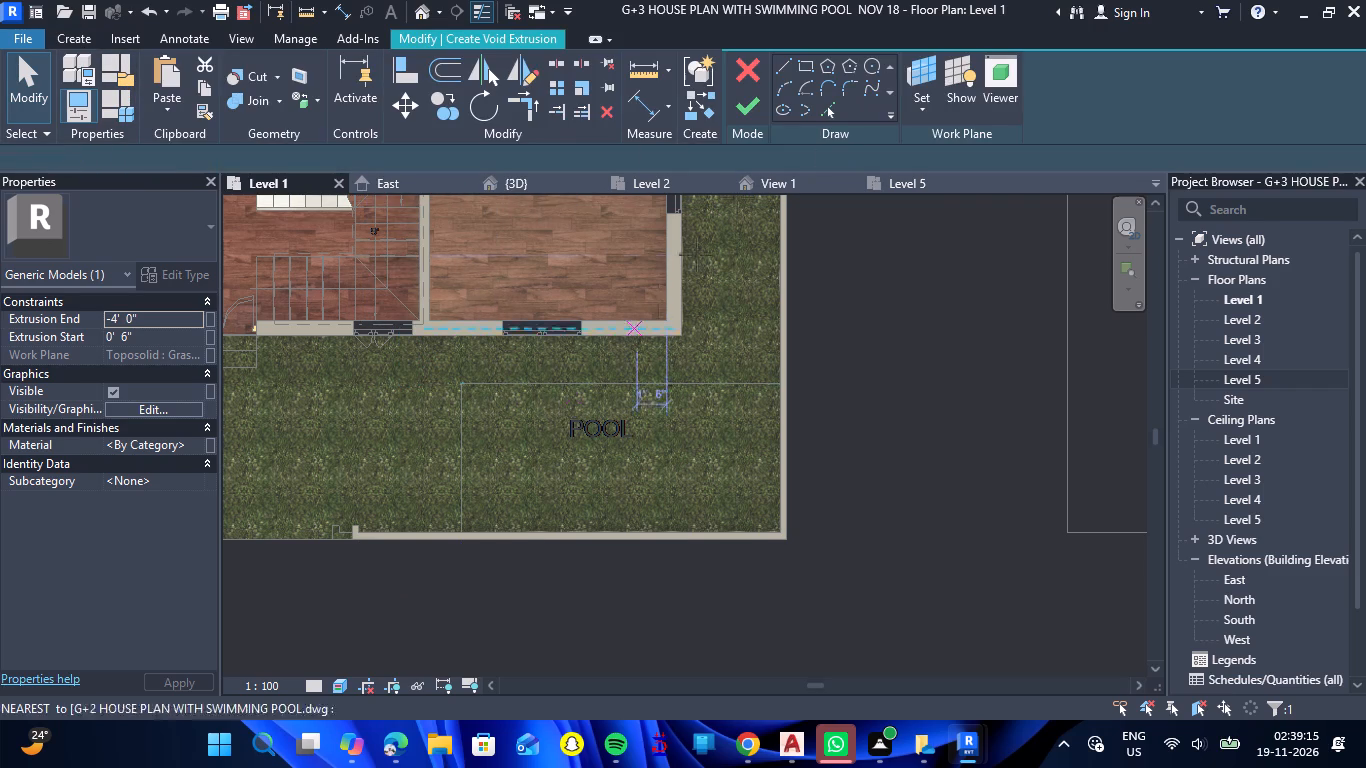
left_click(921, 116)
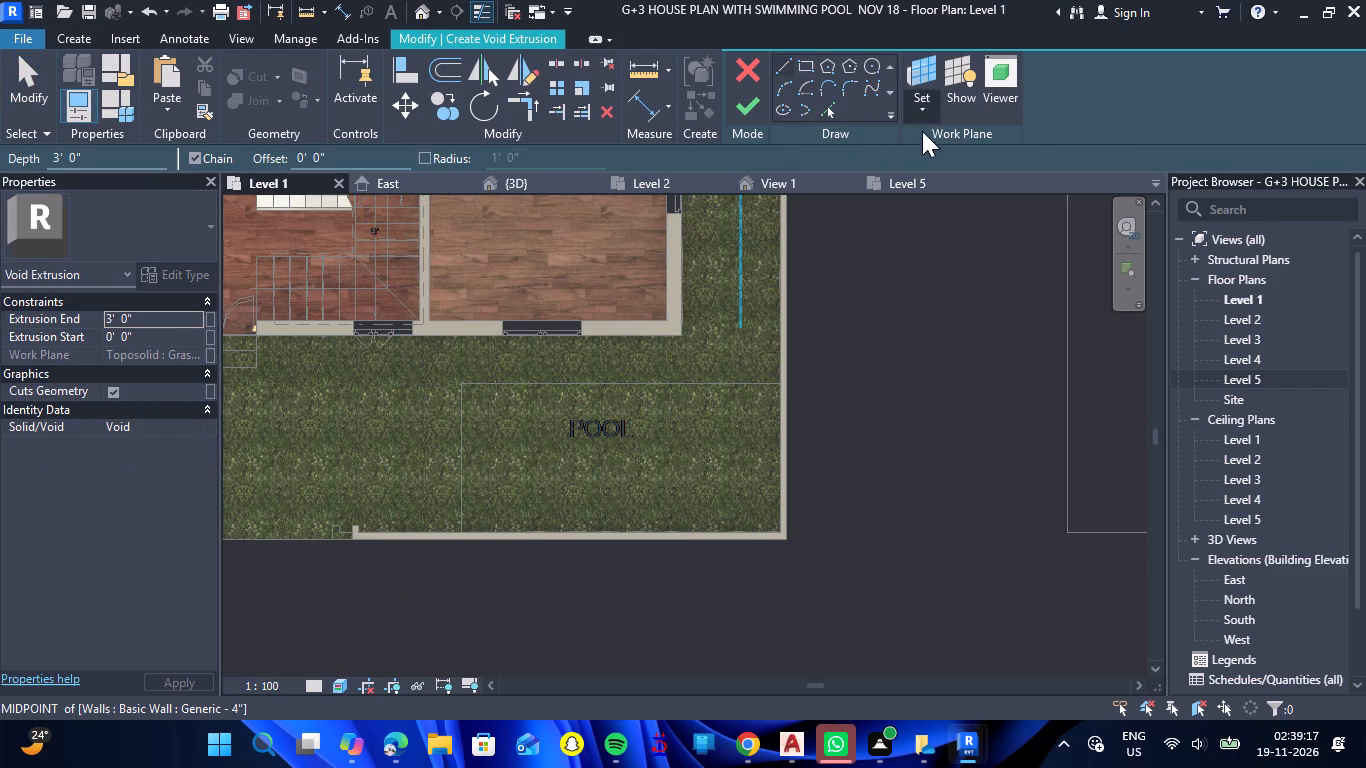
left_click(929, 183)
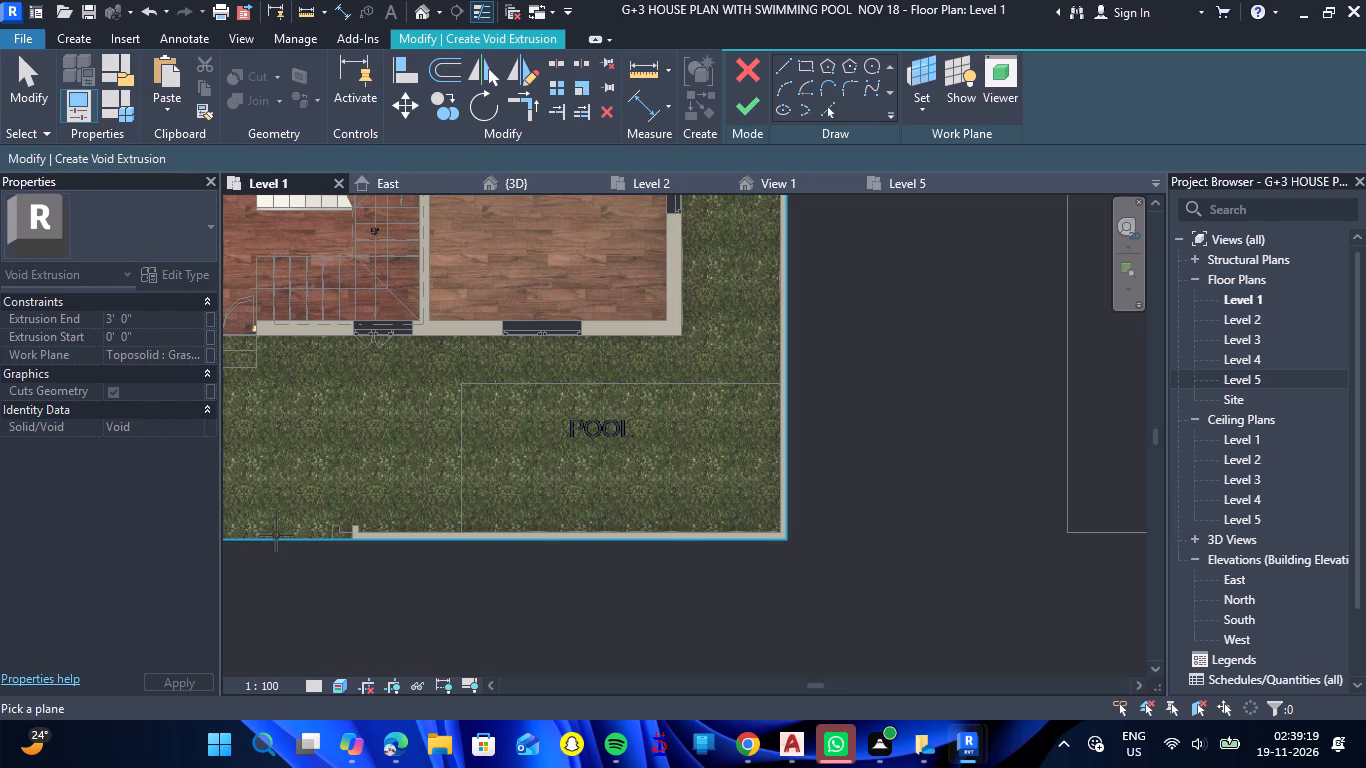
left_click(276, 535)
left_click(802, 69)
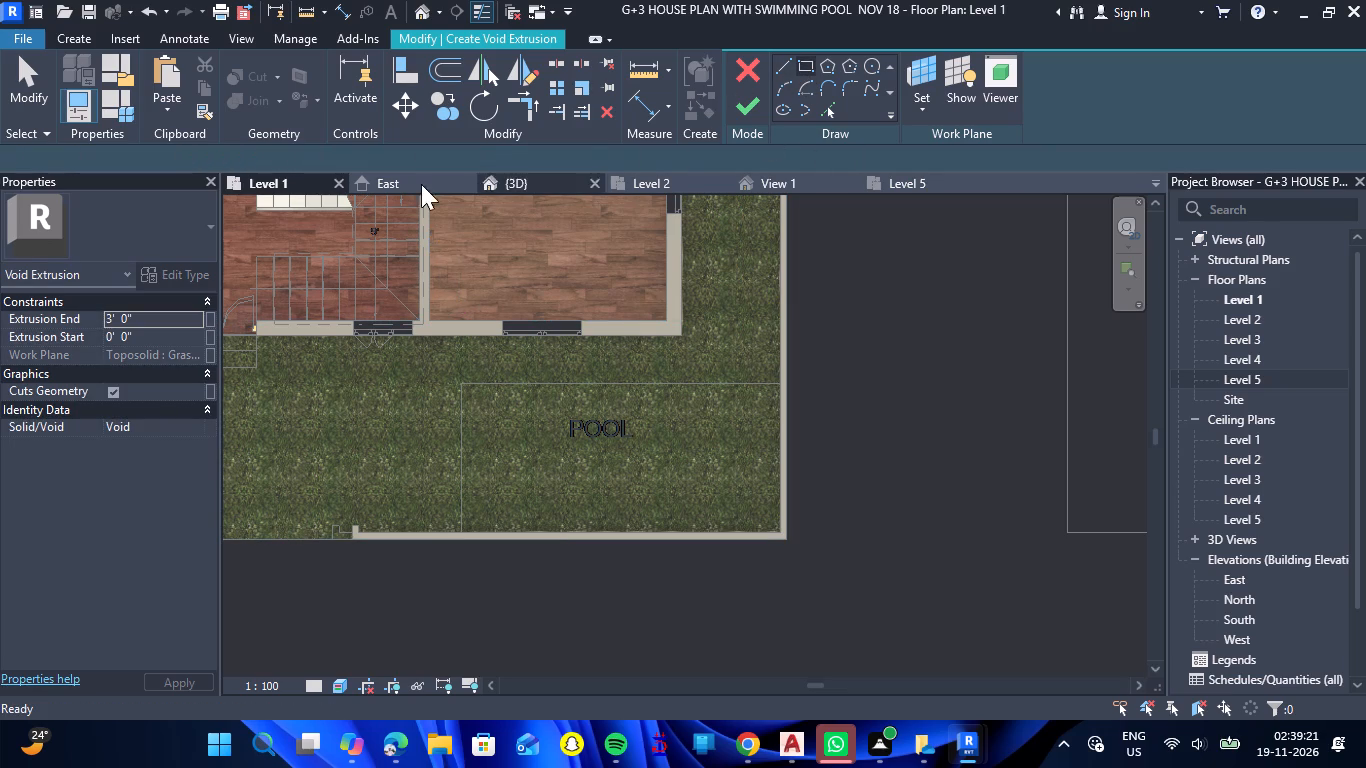
left_click_drag(338, 158, 265, 167)
type("1'")
key("Return")
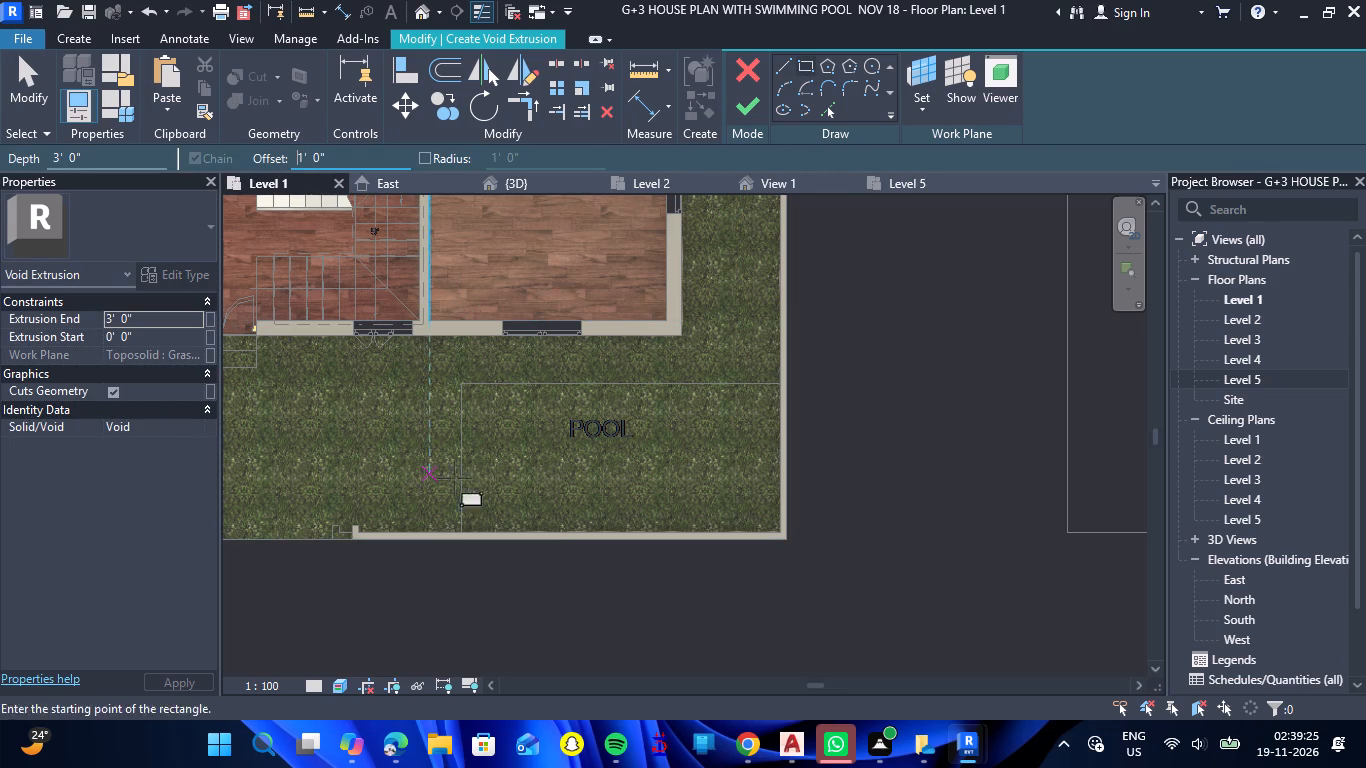
left_click(461, 383)
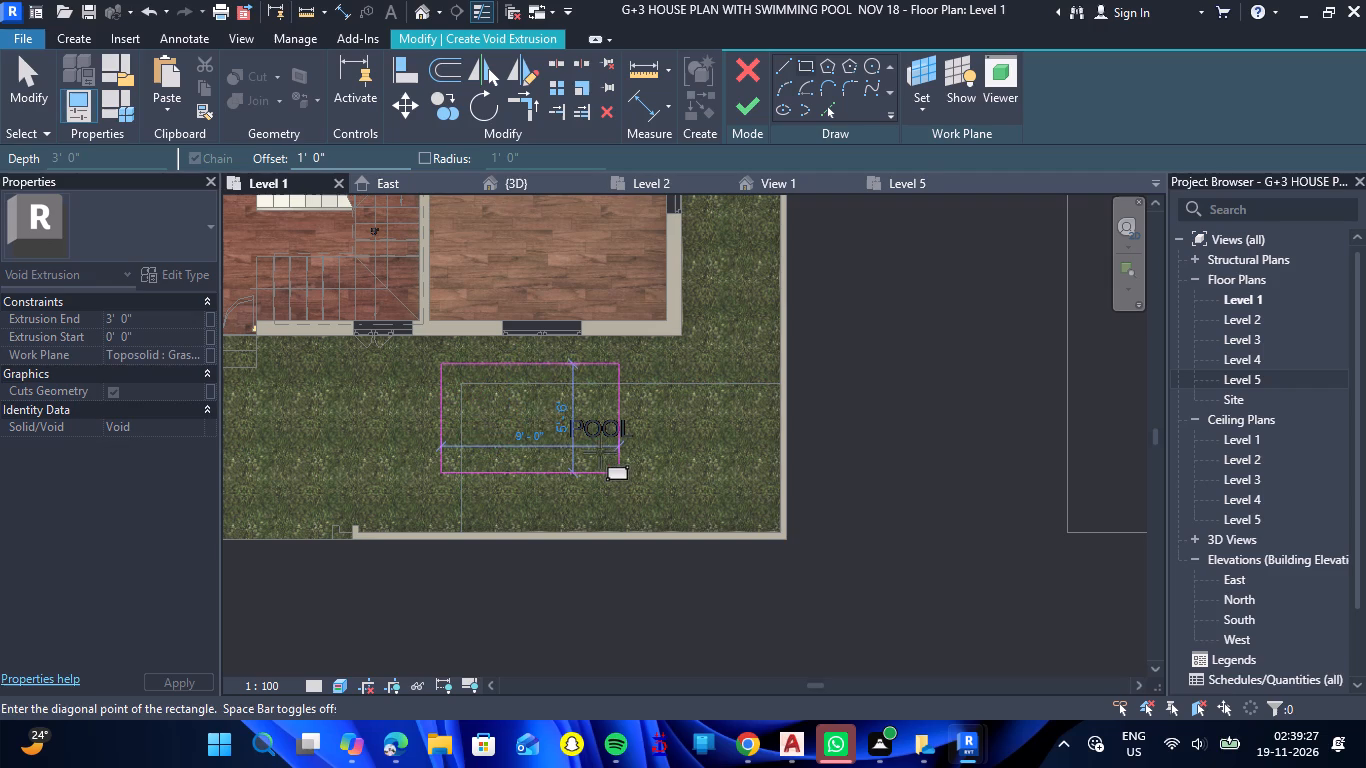
key("space")
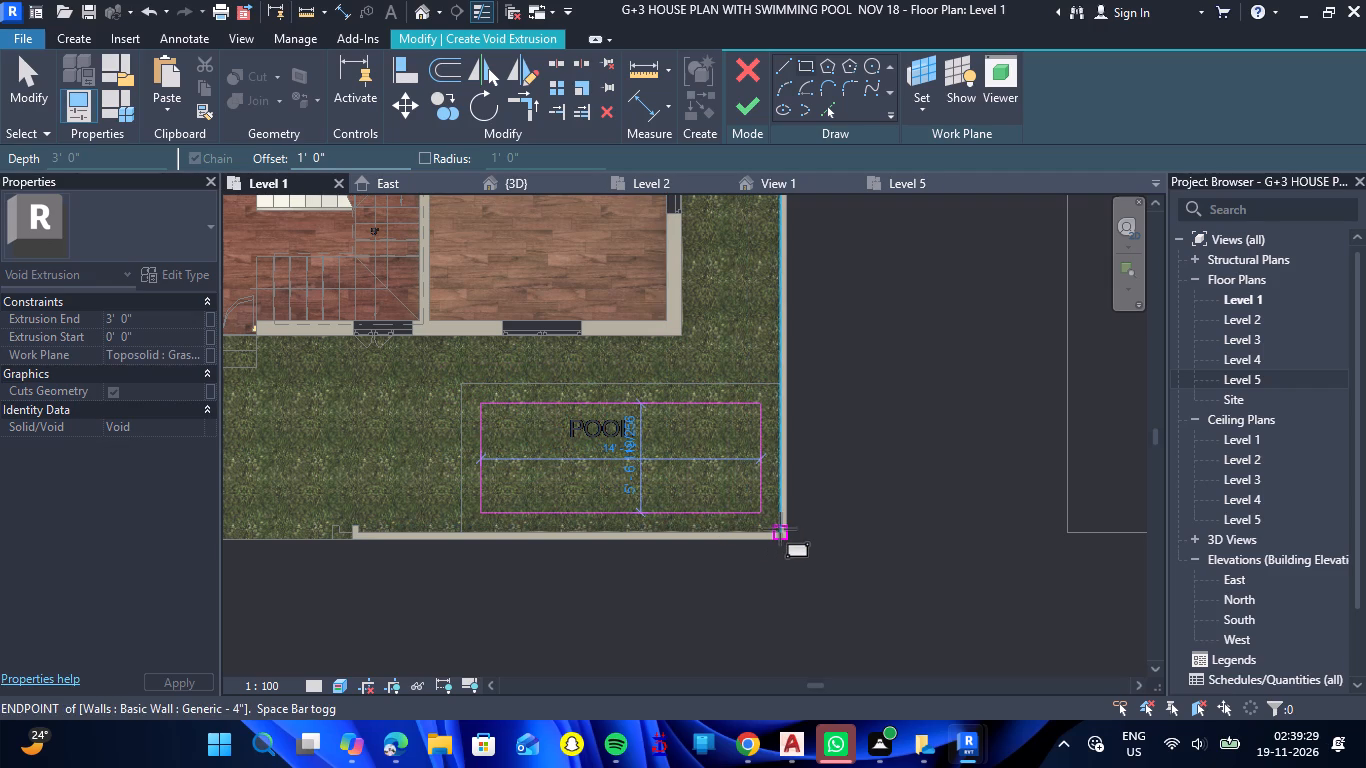
left_click(779, 533)
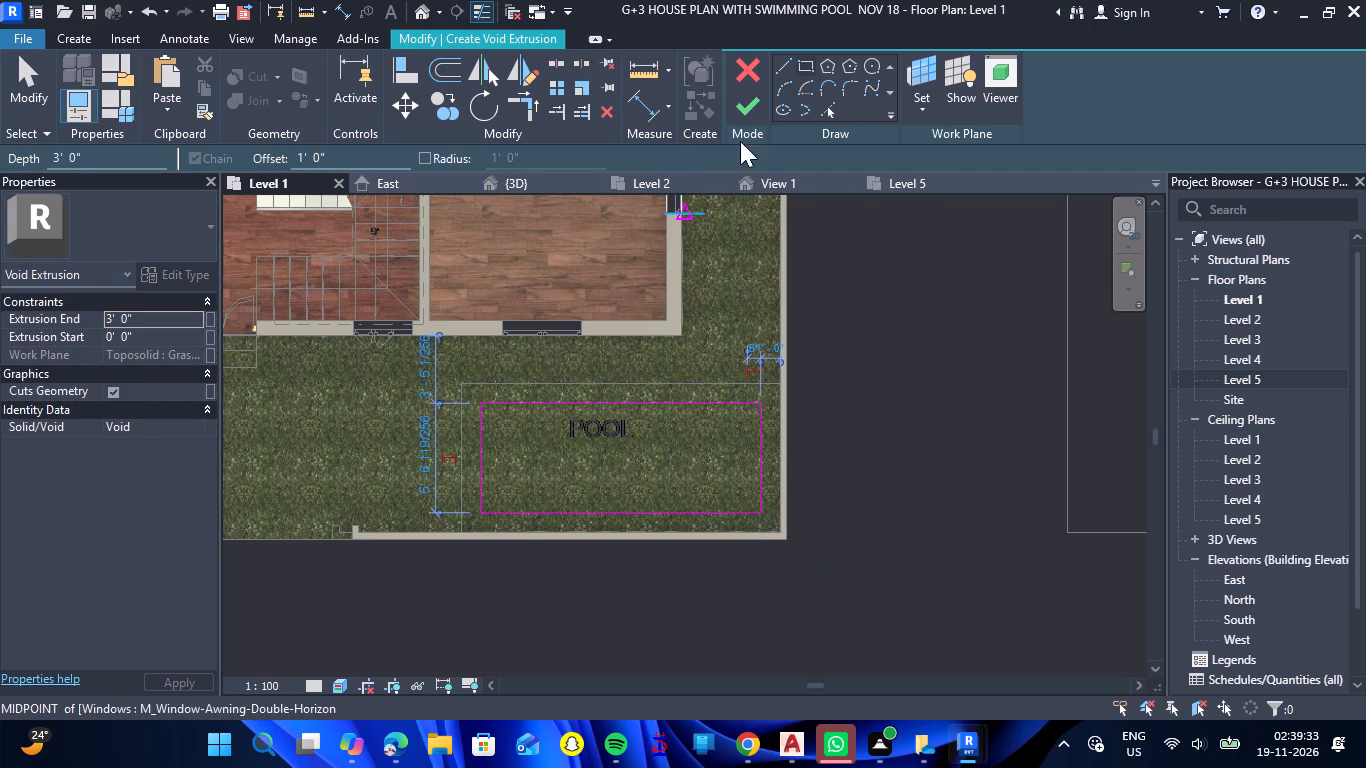
left_click(752, 115)
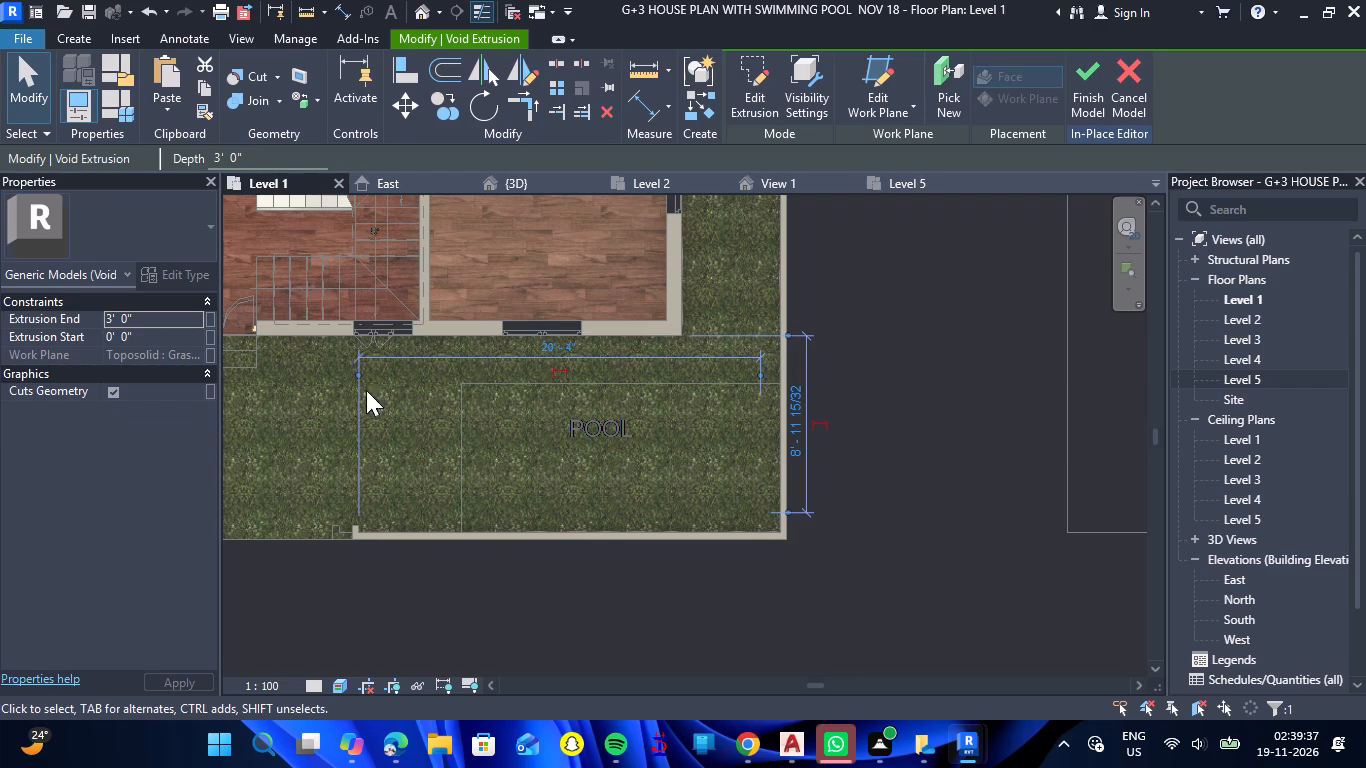
Set the void's extrusion end to -3' 0" and apply it to the pool block in the 3D view.
left_click(107, 320)
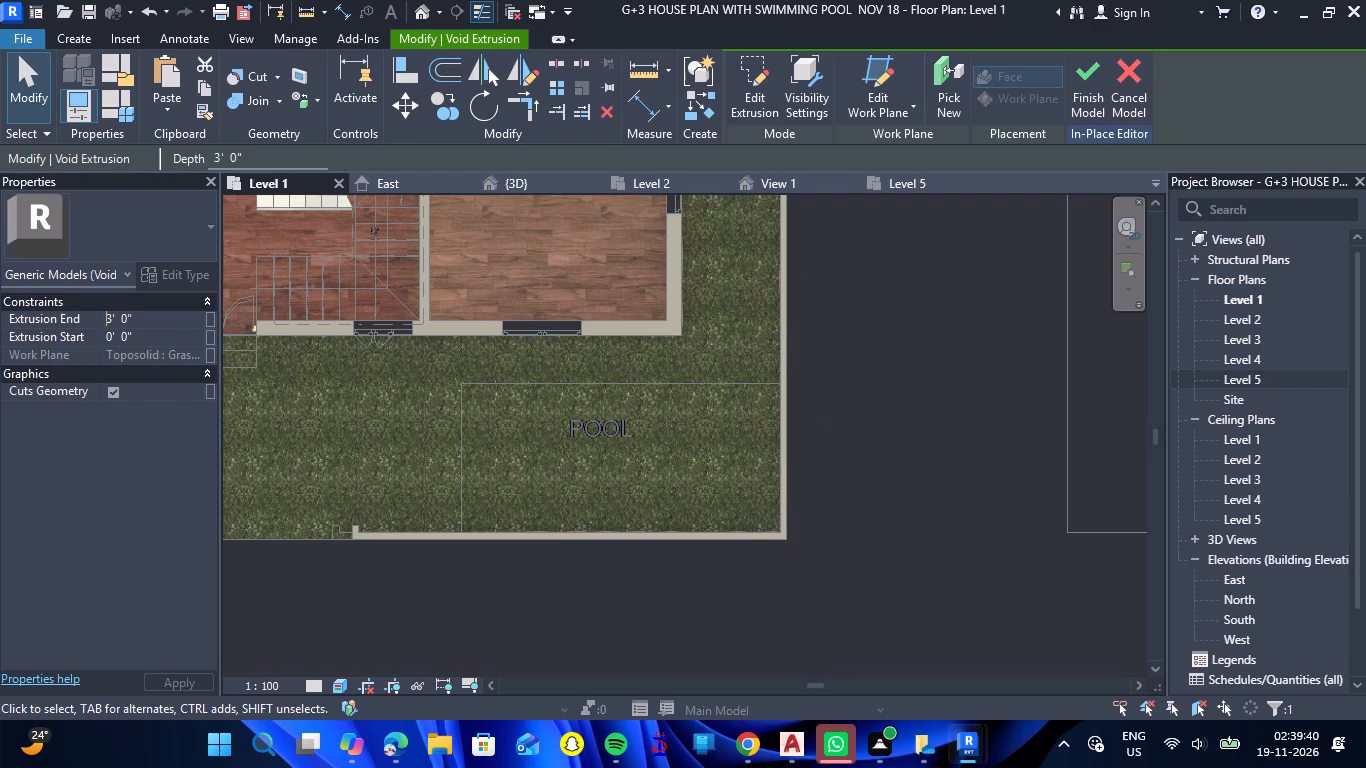
key("minus")
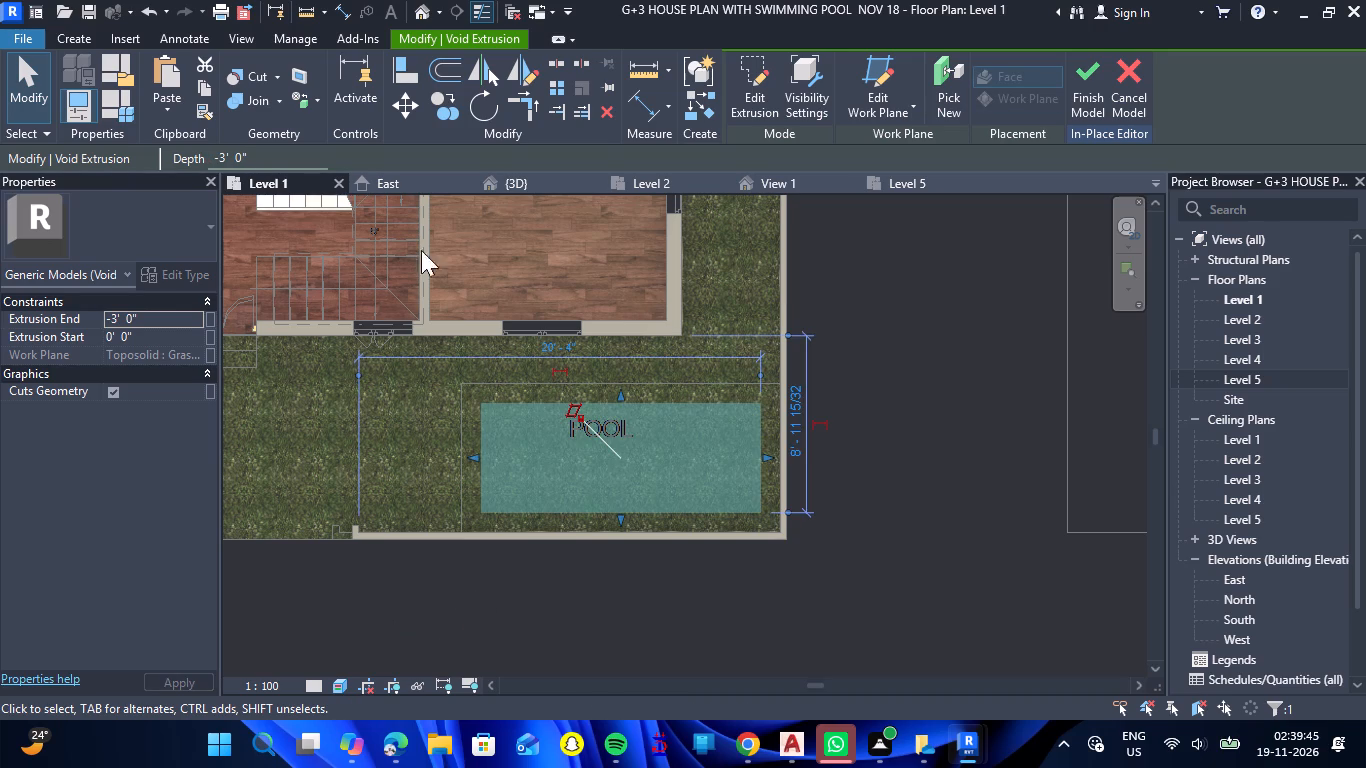
left_click(525, 186)
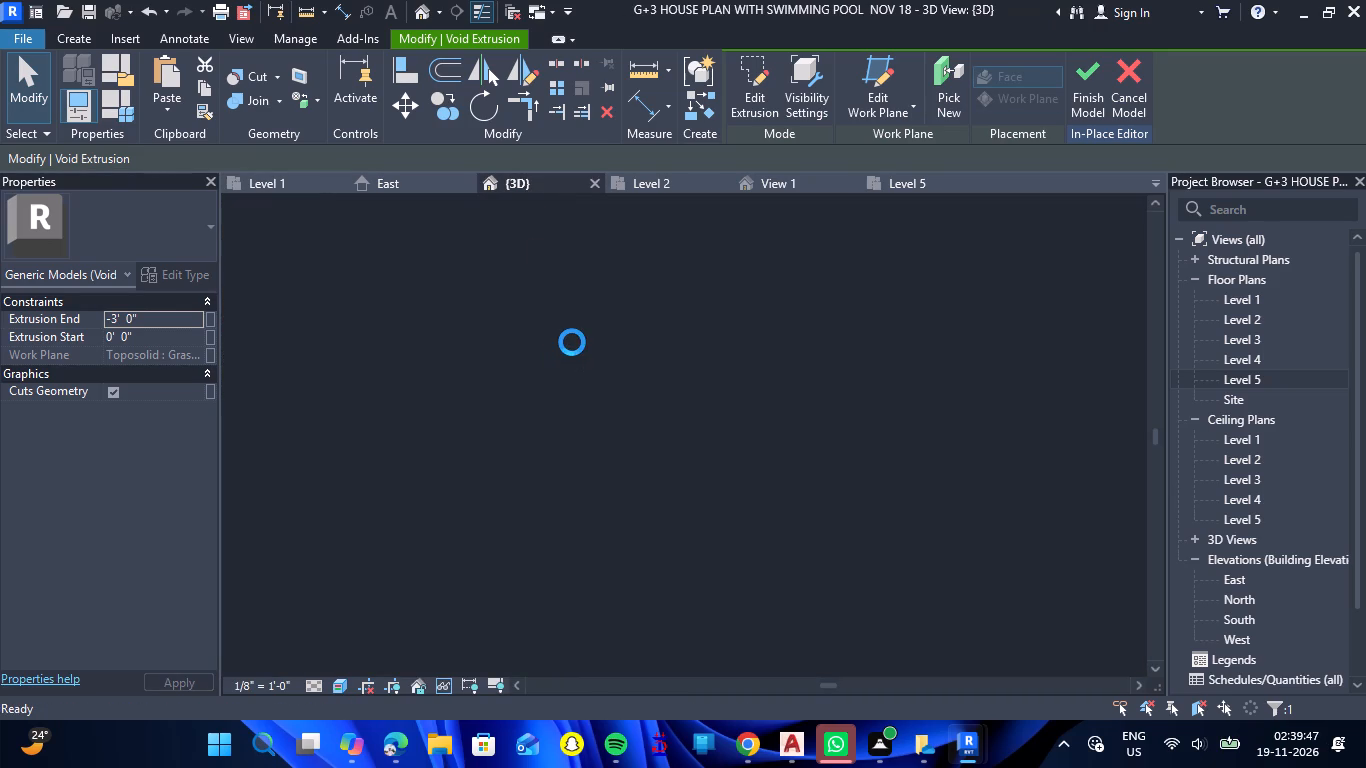
scroll(572, 342, "down", 4)
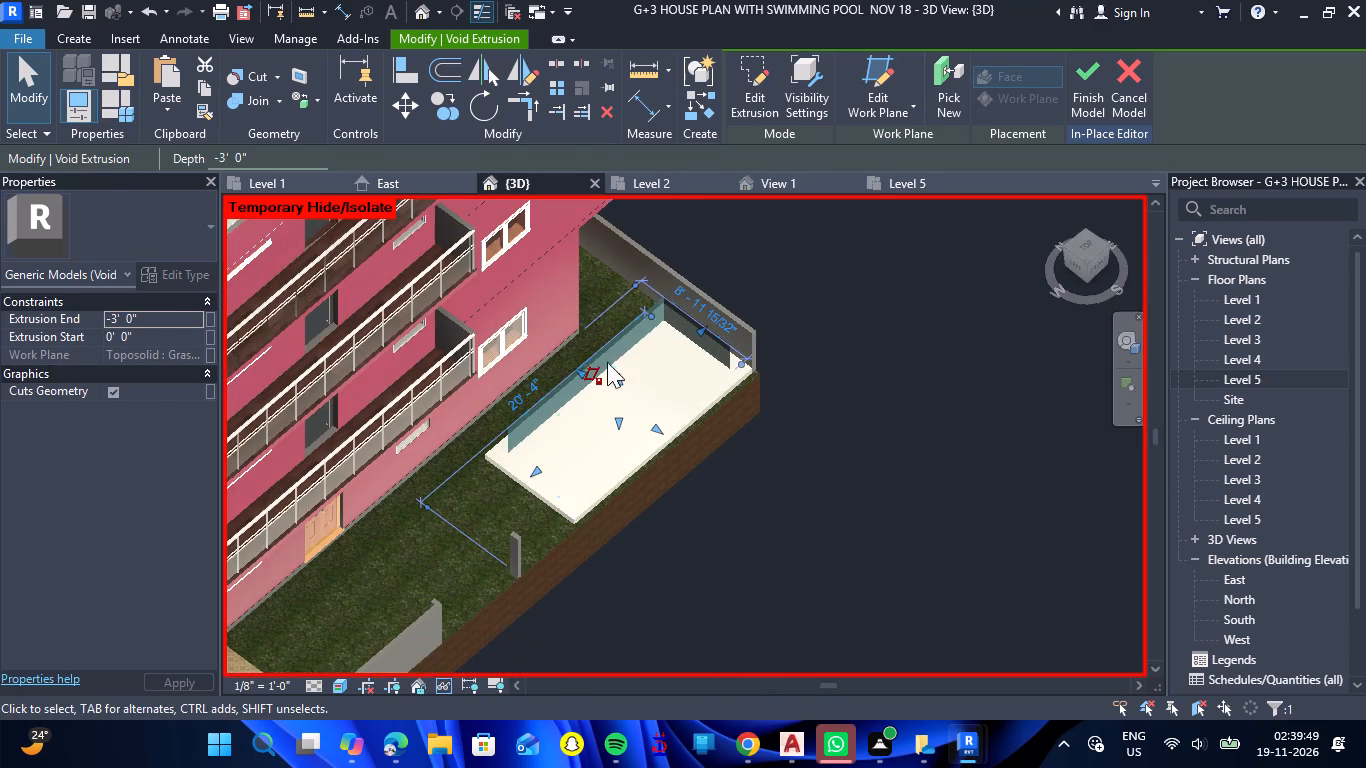
right_click_drag(683, 559, 738, 409, "shift")
left_click_drag(683, 559, 738, 409, "shift")
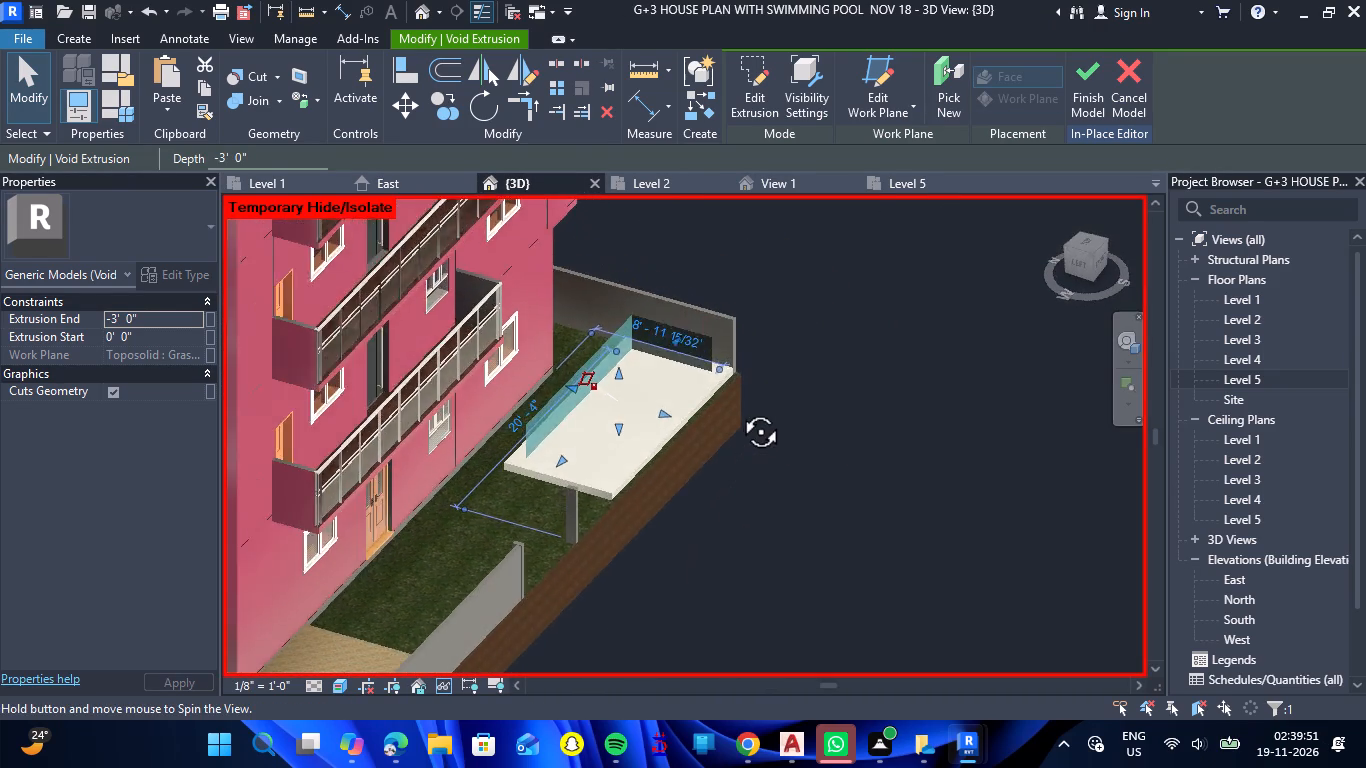
left_click_drag(738, 409, 742, 397, "shift")
right_click_drag(738, 409, 742, 397, "shift")
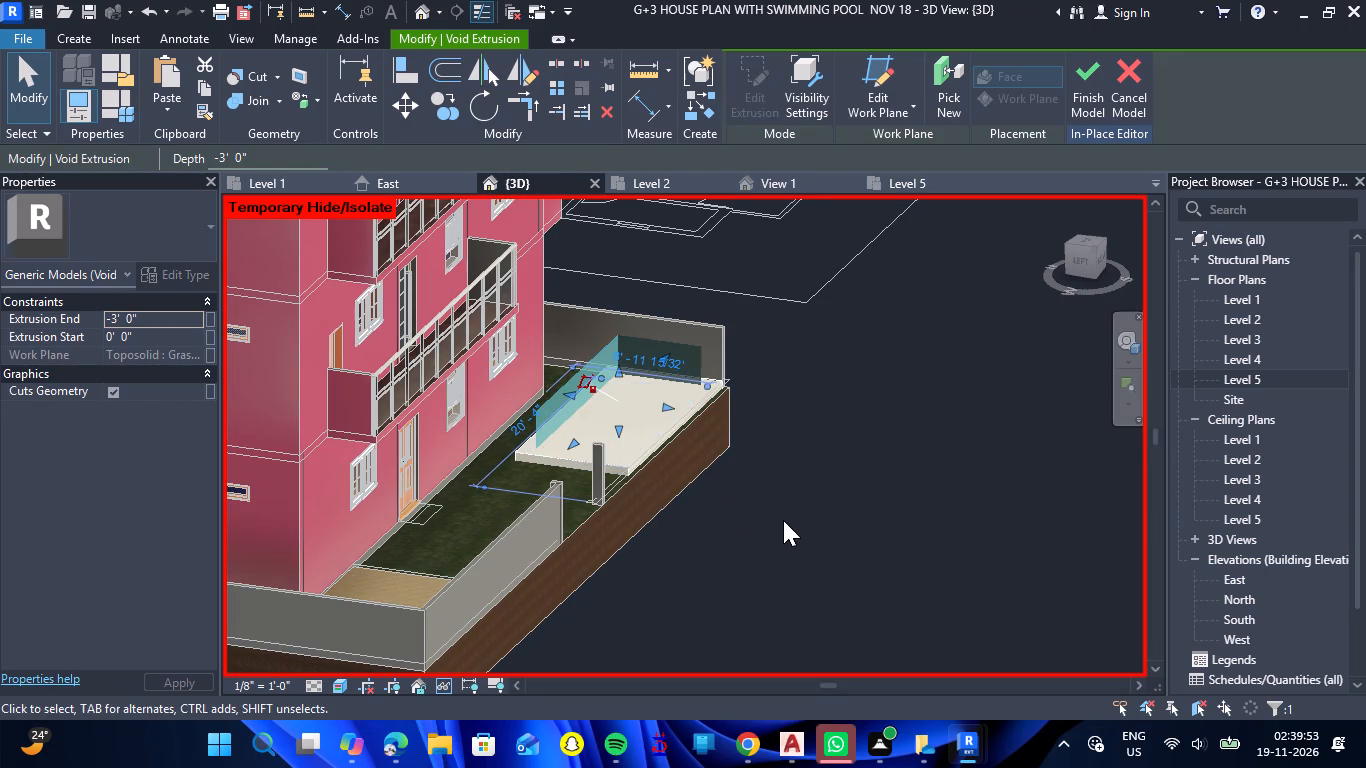
double_click(783, 524)
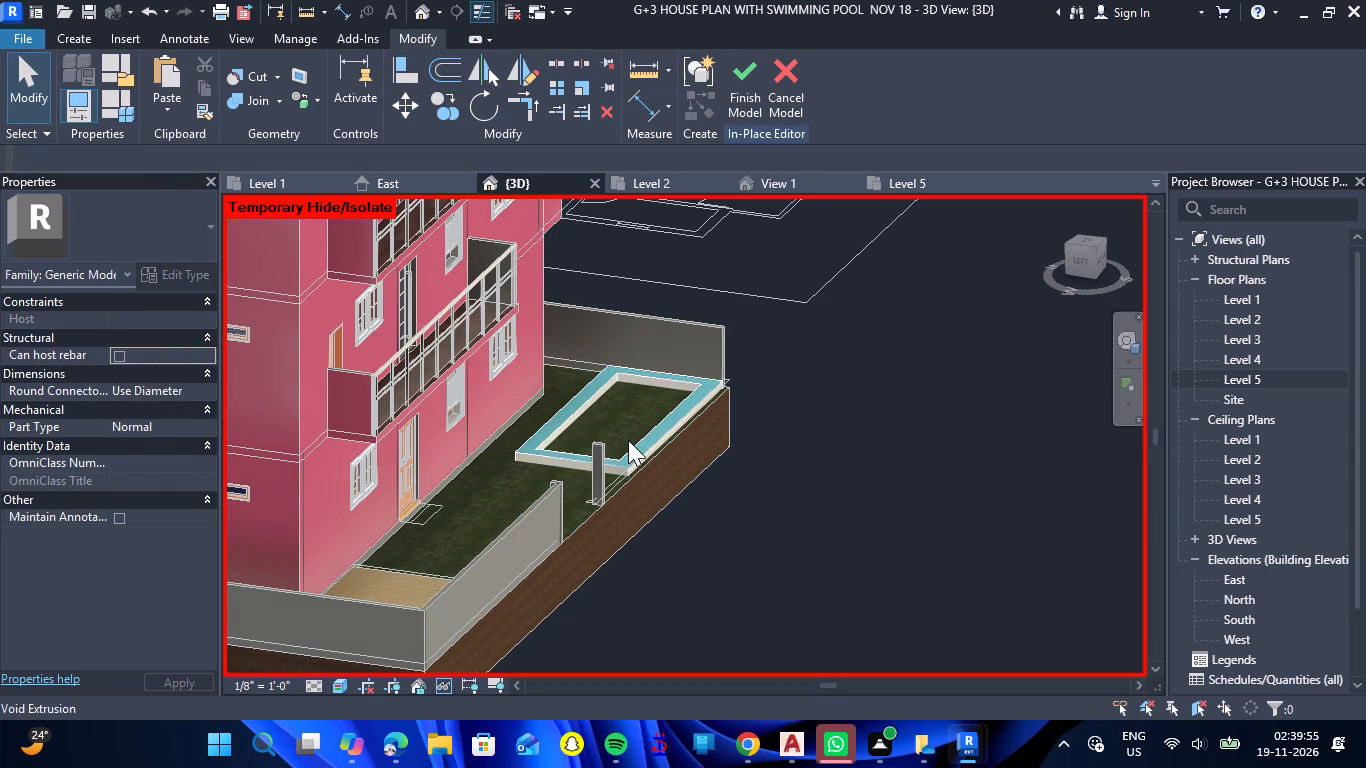
Finish the in-place swimming pool model with its void cut applied.
scroll(606, 437, "up", 5)
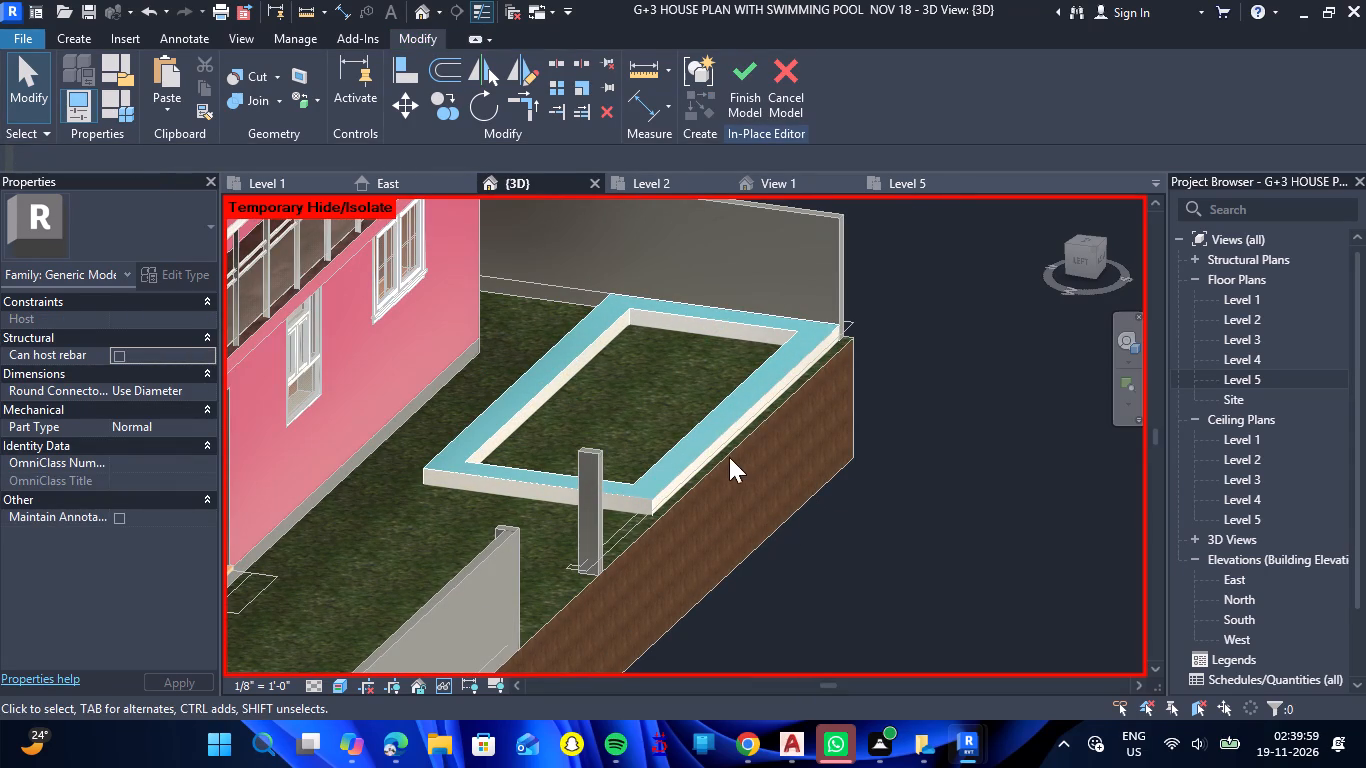
left_click(698, 487)
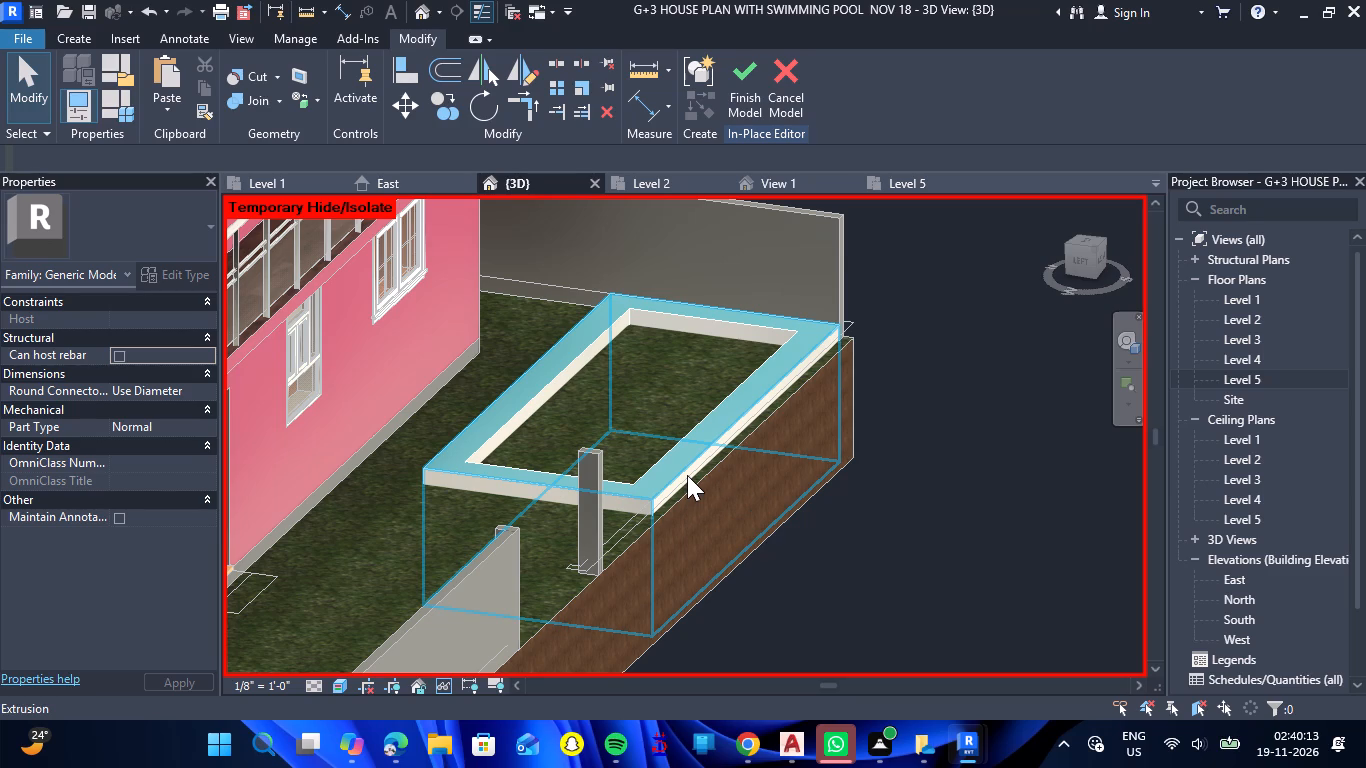
left_click(745, 97)
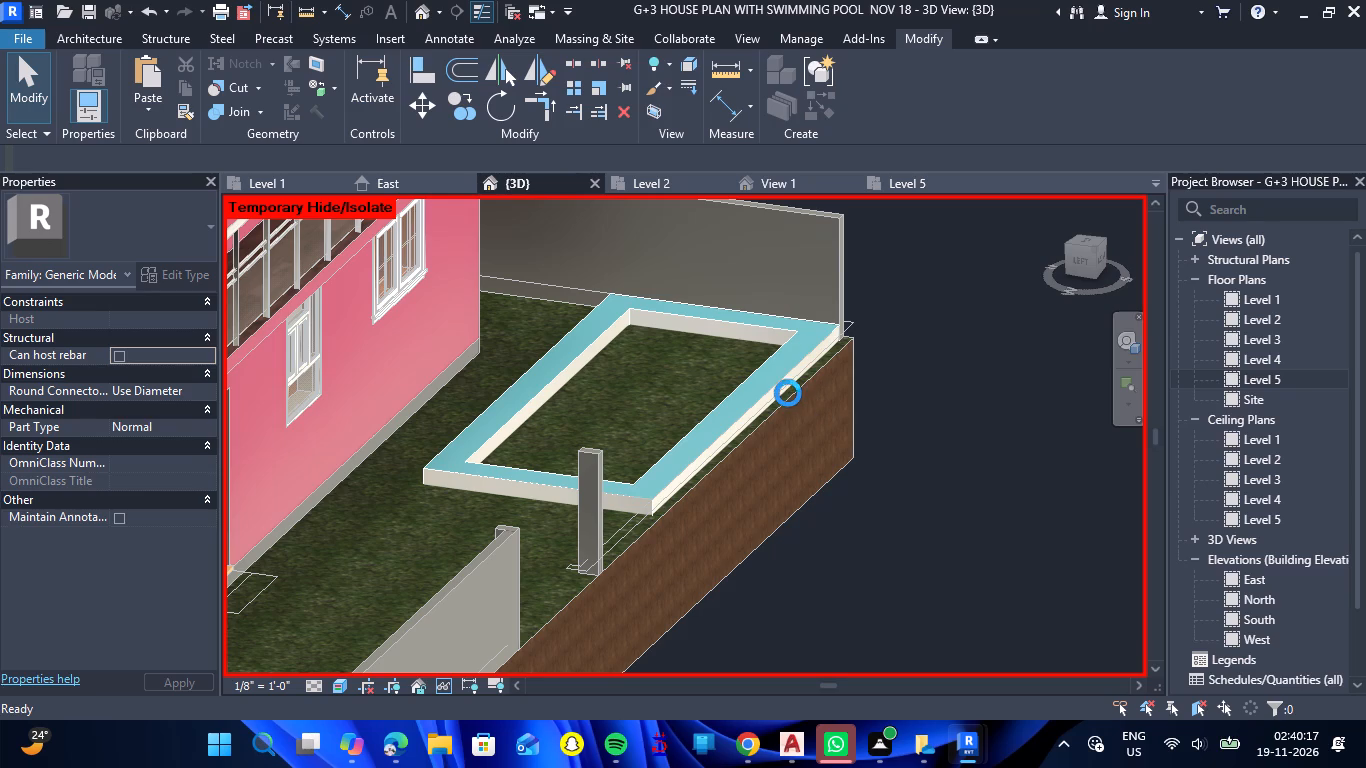
Open the grass toposolid's boundary sketch, review it around the pool on the Level 1 floor plan and finish the sketch.
left_click(791, 398)
double_click(791, 398)
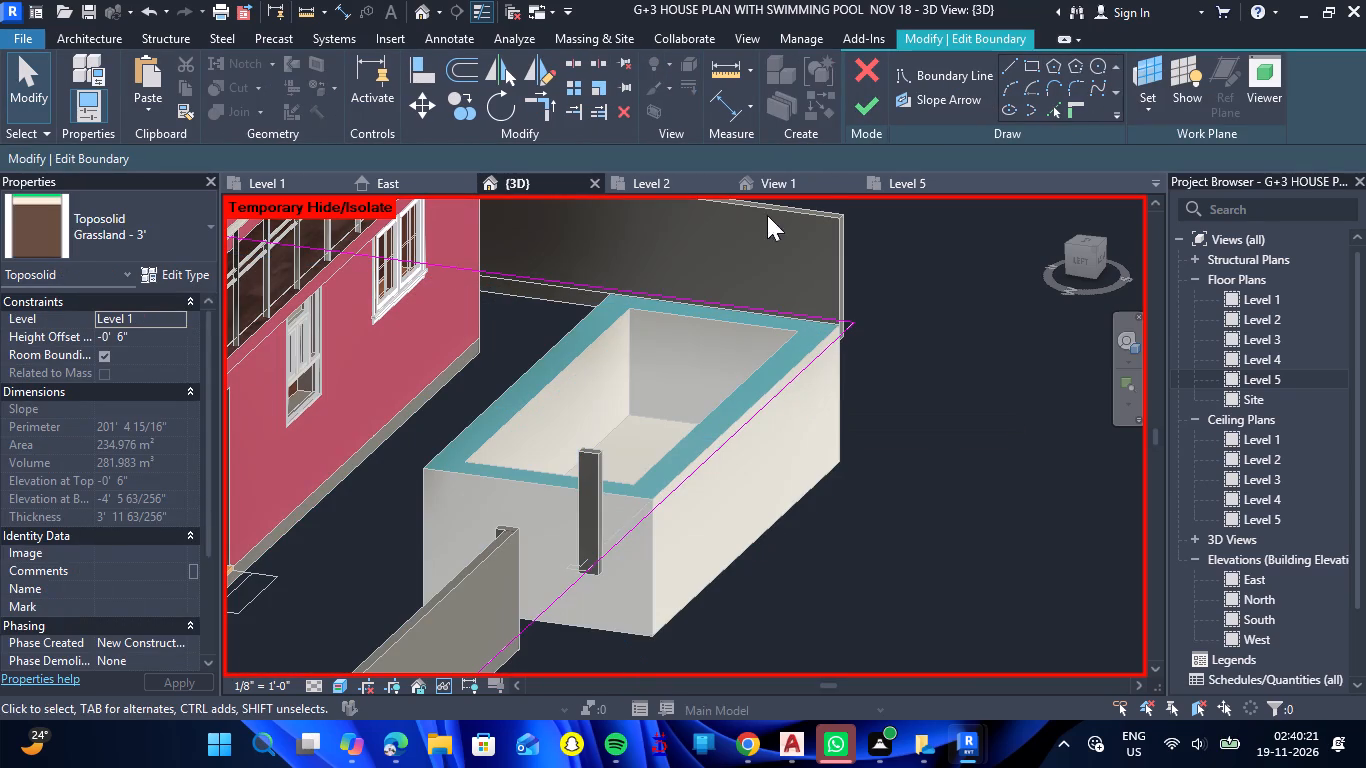
left_click(257, 179)
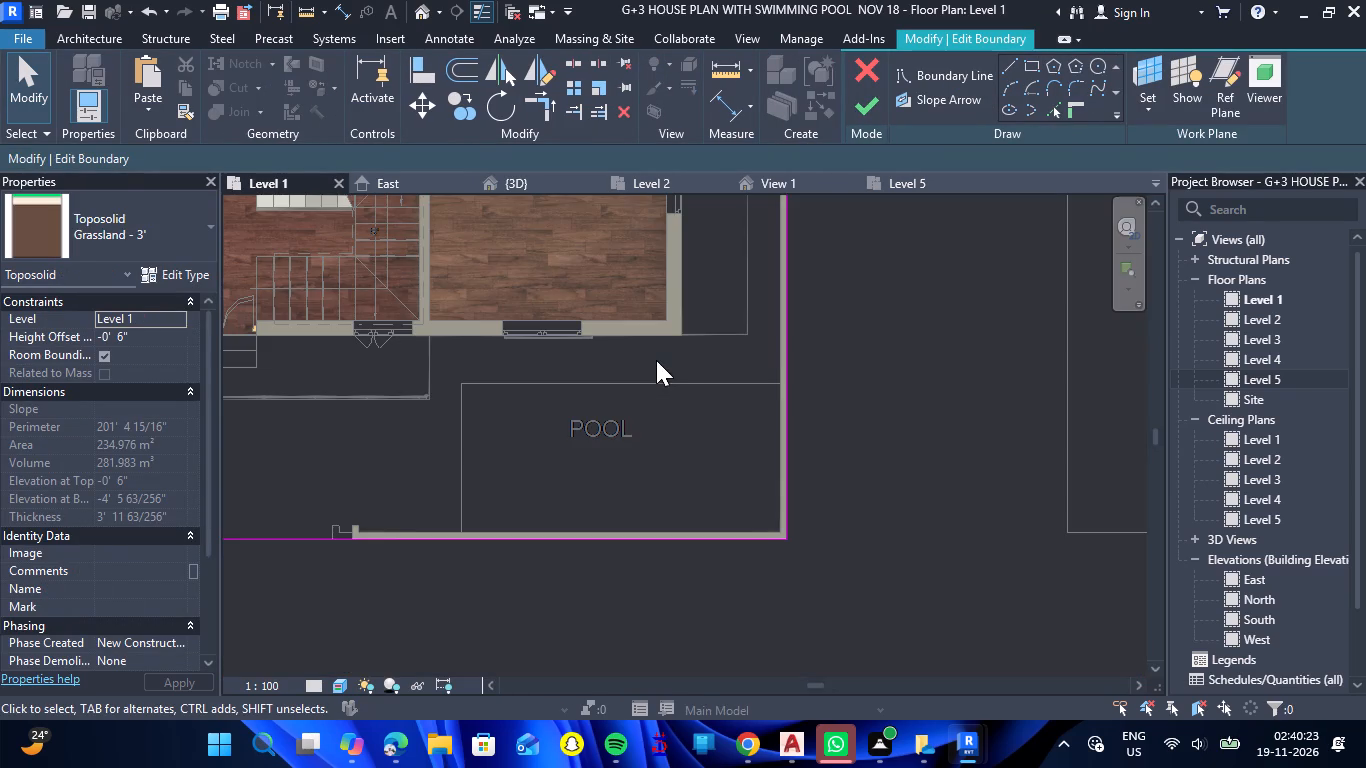
scroll(692, 411, "down", 2)
scroll(680, 457, "up", 1)
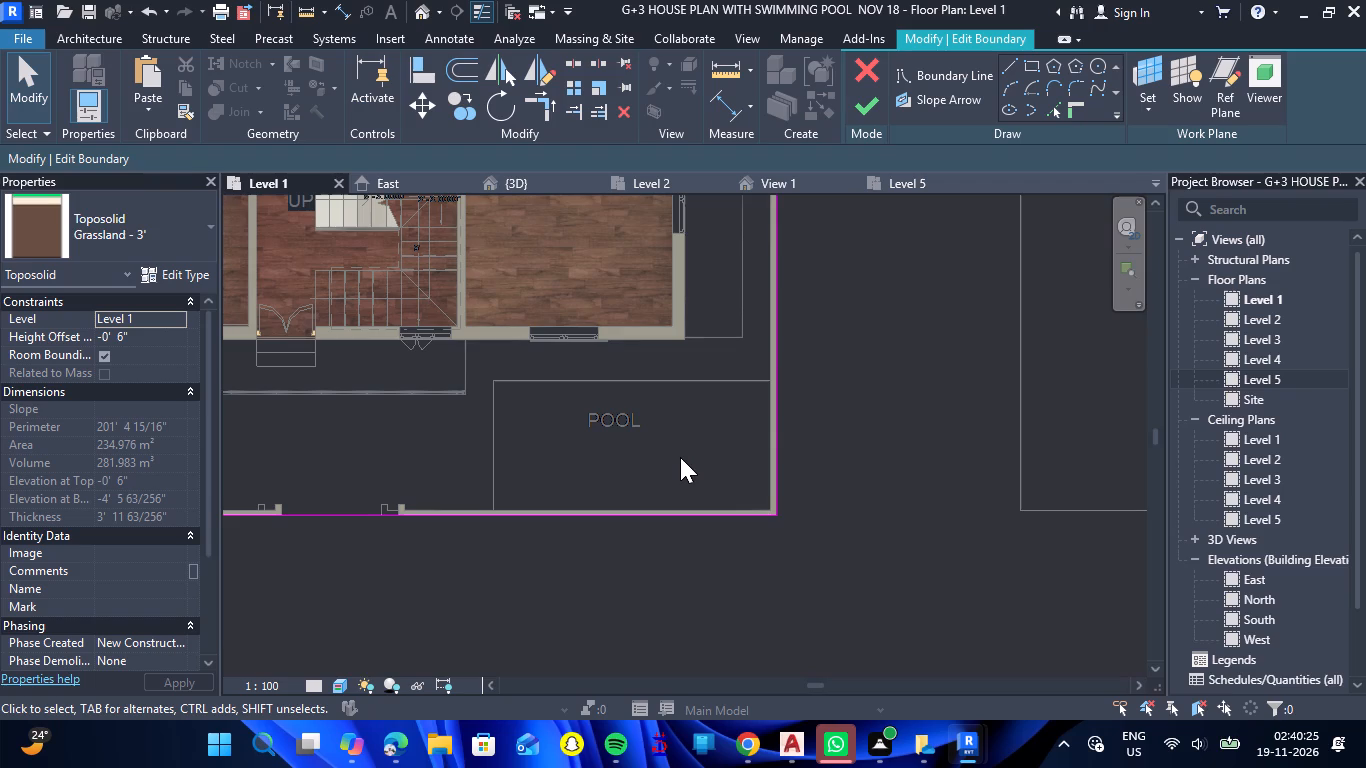
left_click(870, 116)
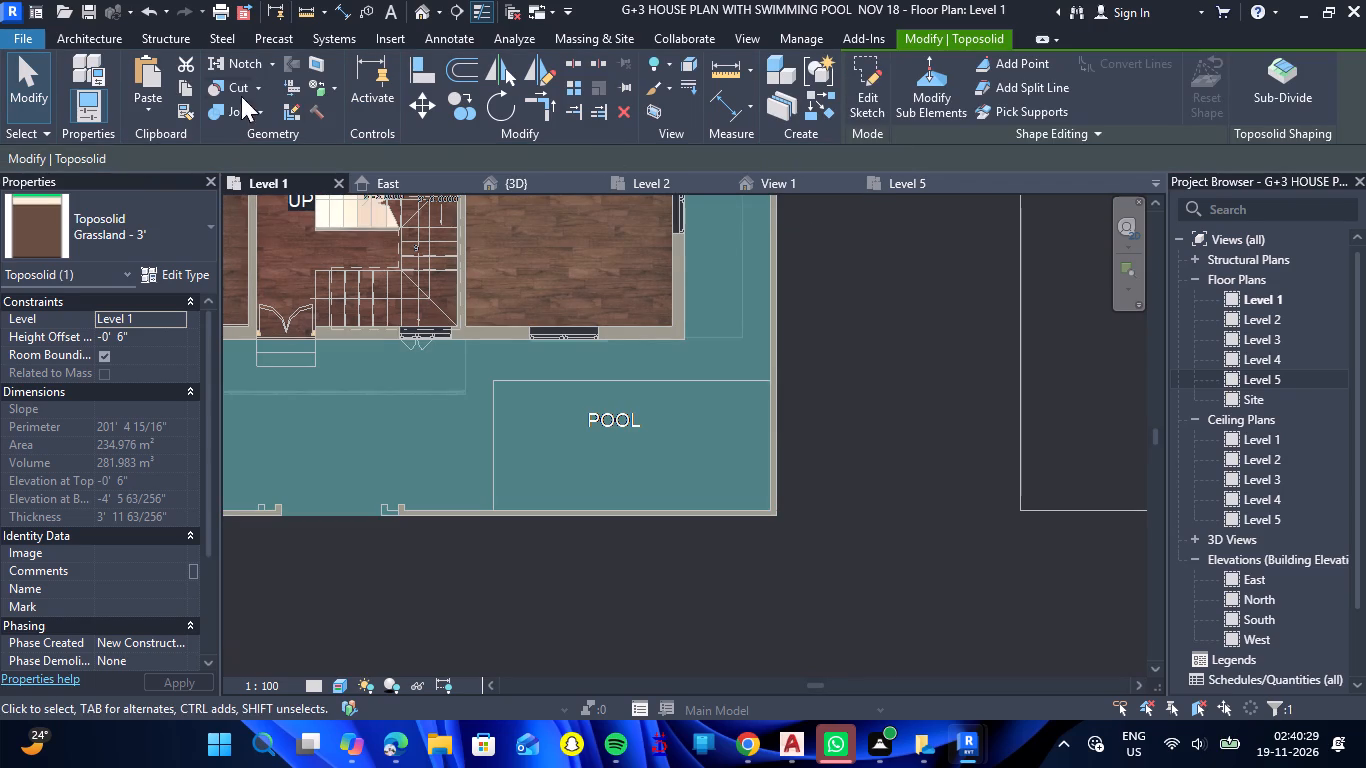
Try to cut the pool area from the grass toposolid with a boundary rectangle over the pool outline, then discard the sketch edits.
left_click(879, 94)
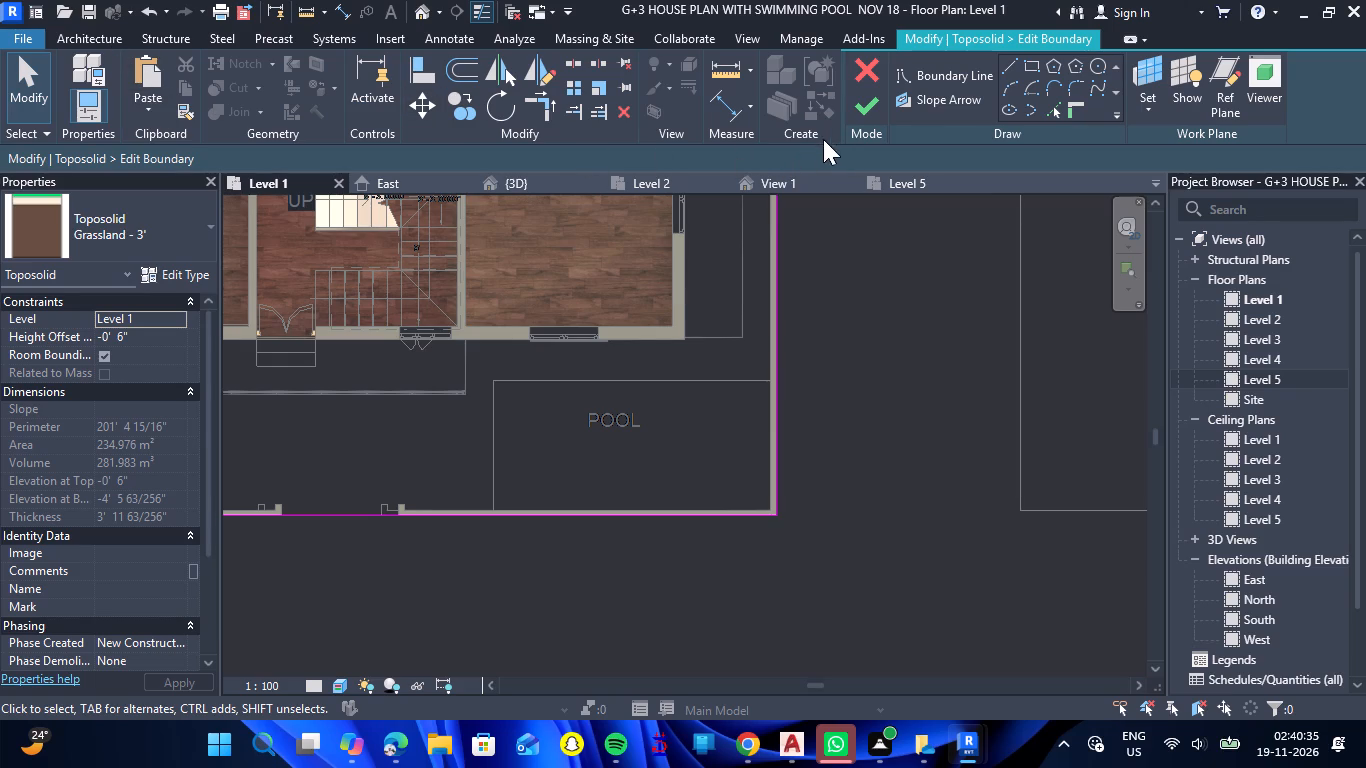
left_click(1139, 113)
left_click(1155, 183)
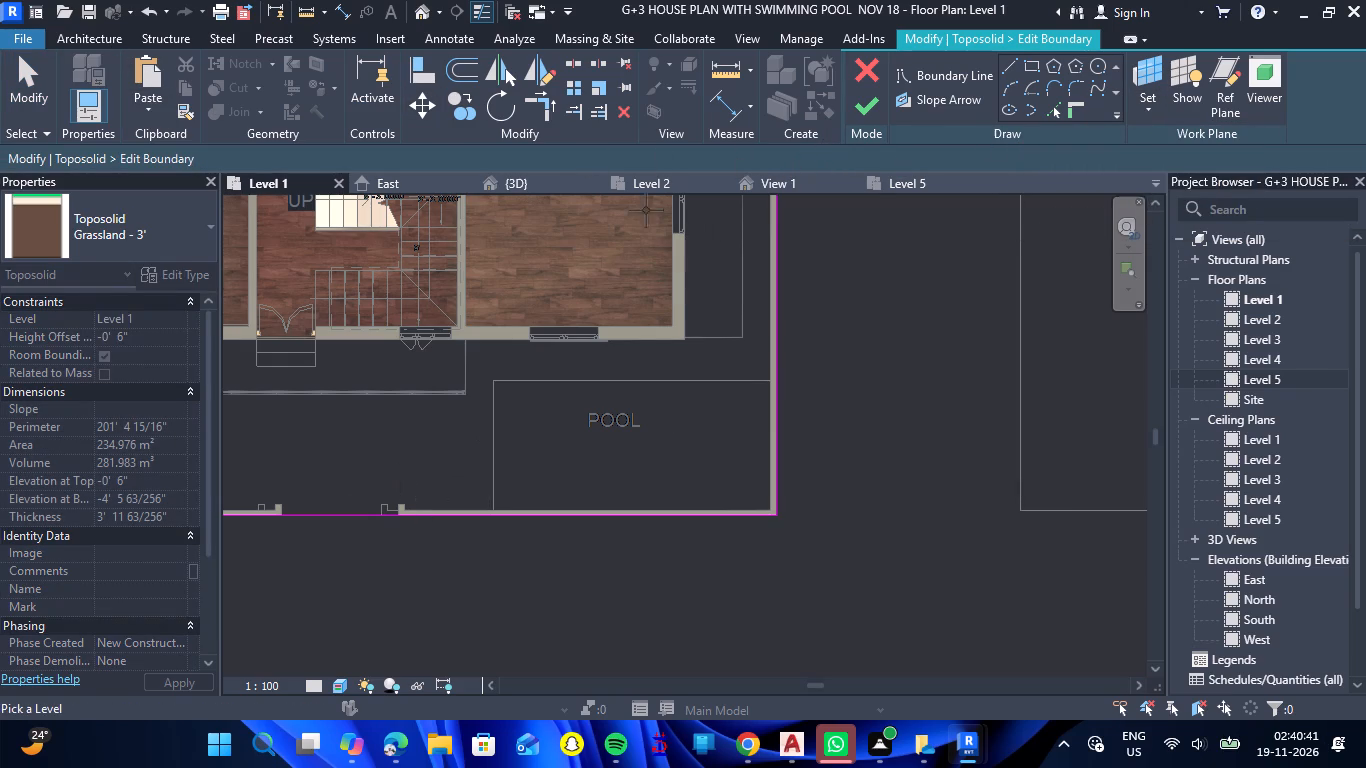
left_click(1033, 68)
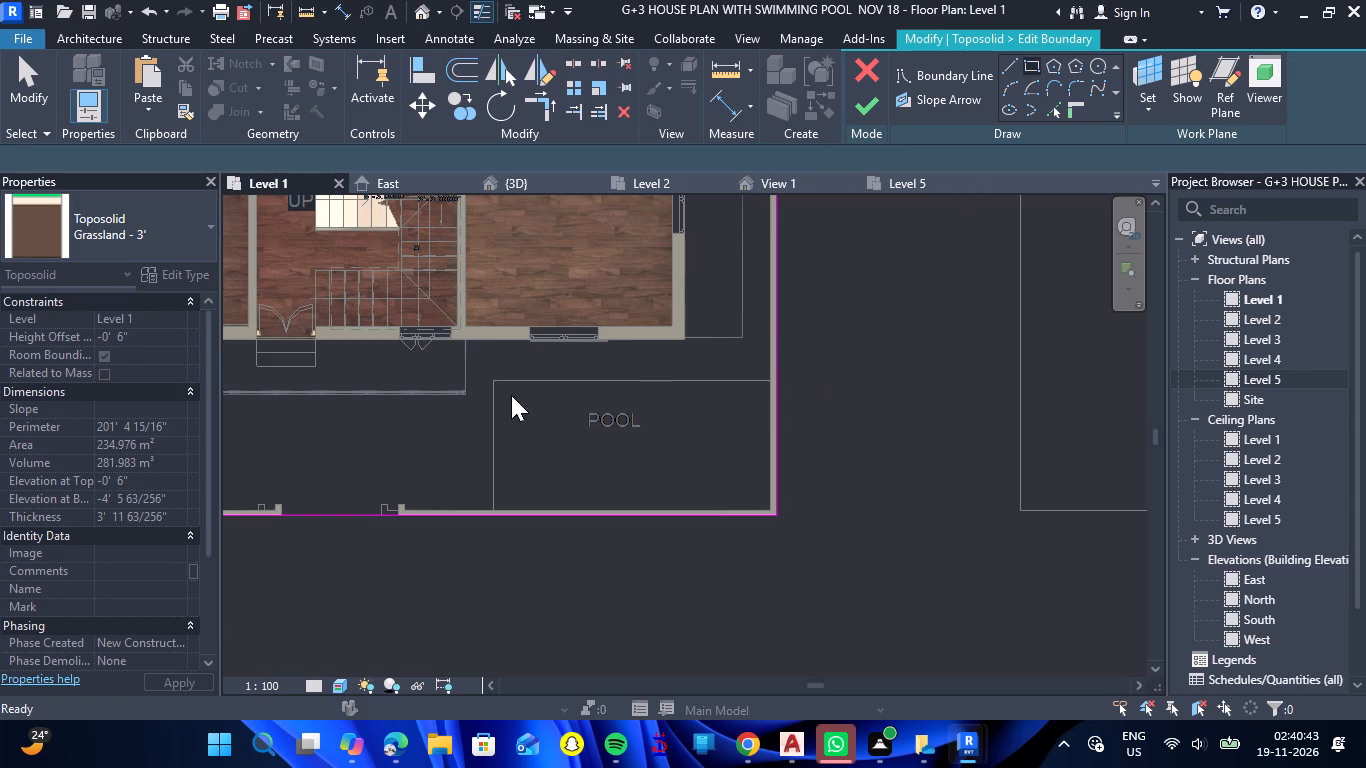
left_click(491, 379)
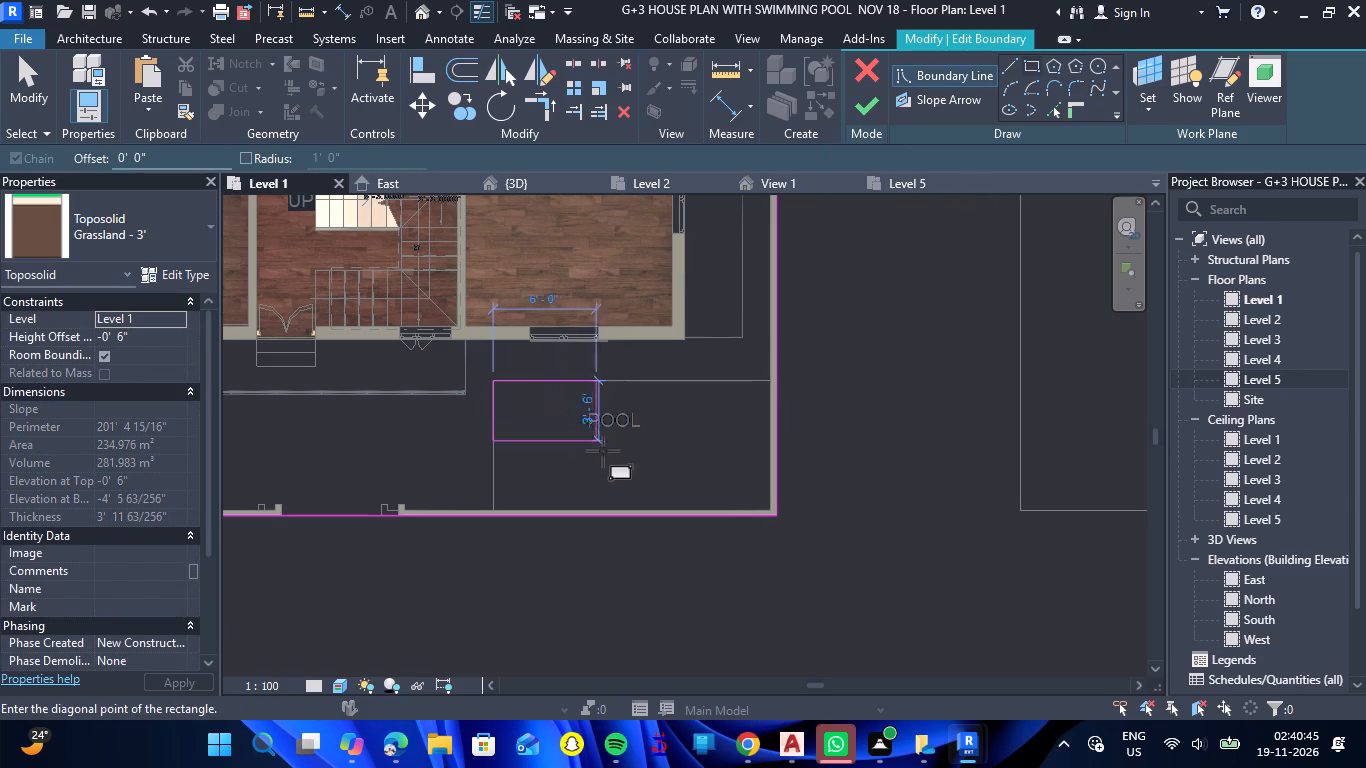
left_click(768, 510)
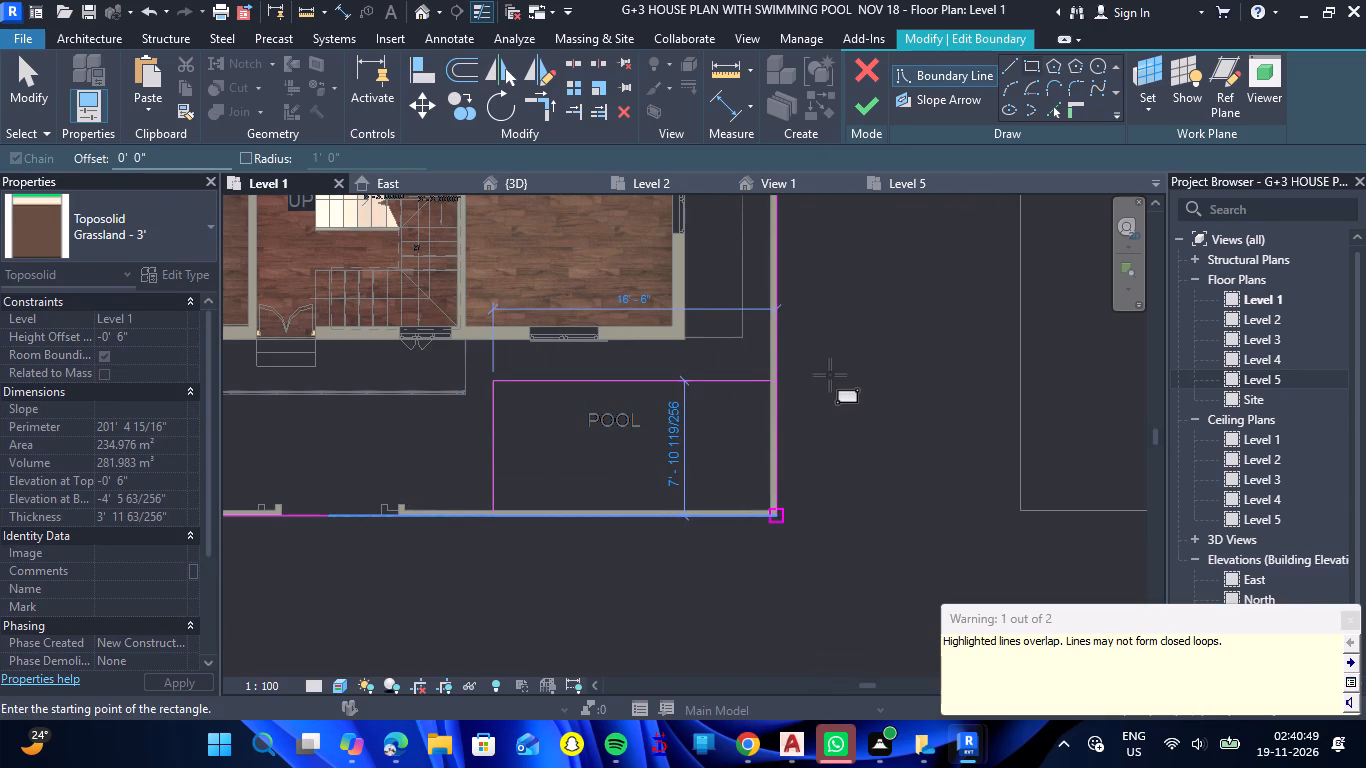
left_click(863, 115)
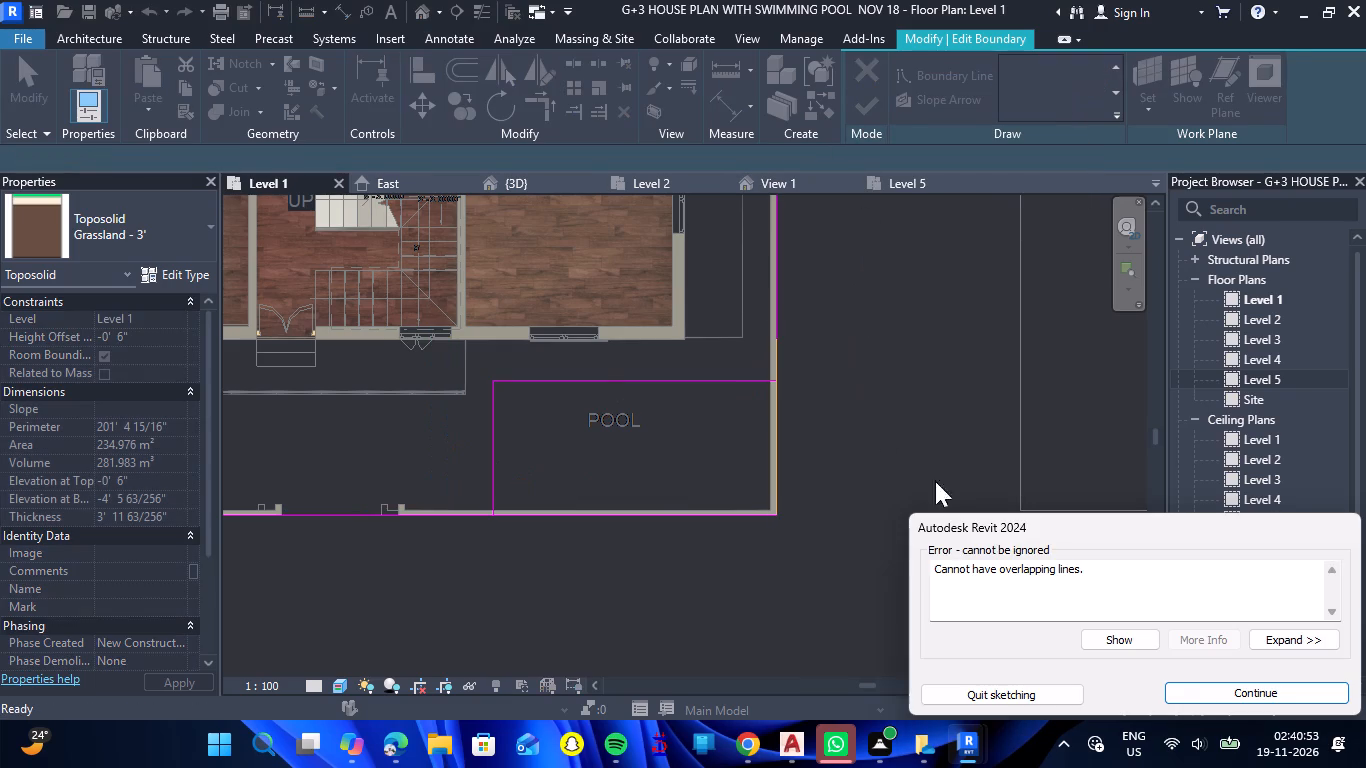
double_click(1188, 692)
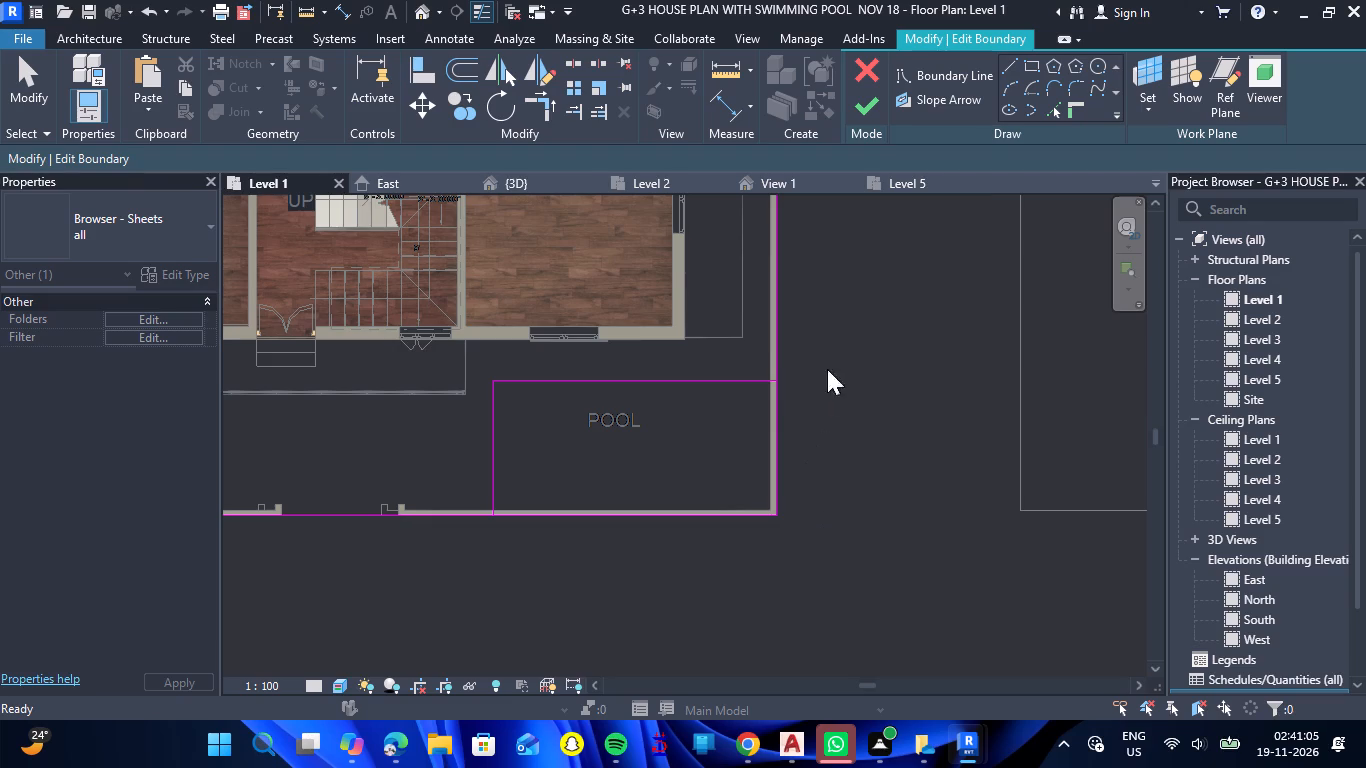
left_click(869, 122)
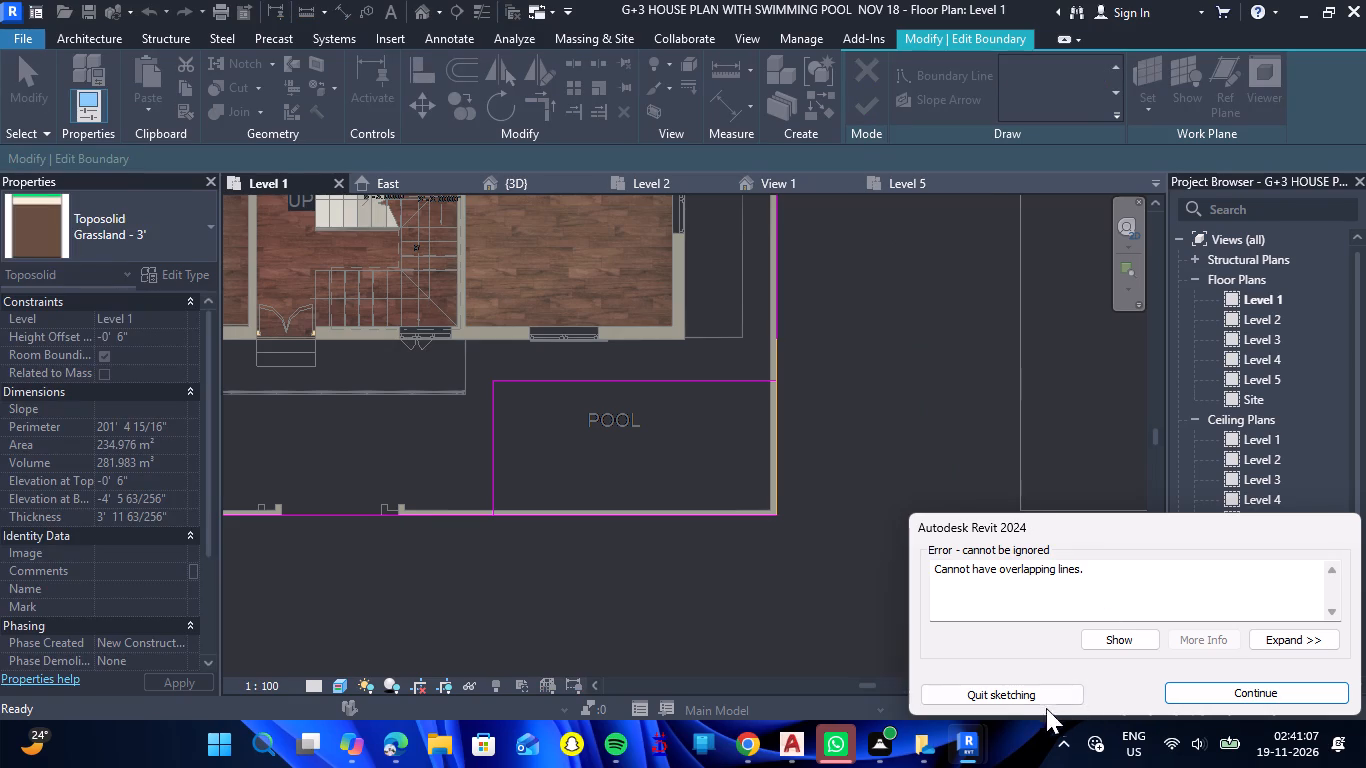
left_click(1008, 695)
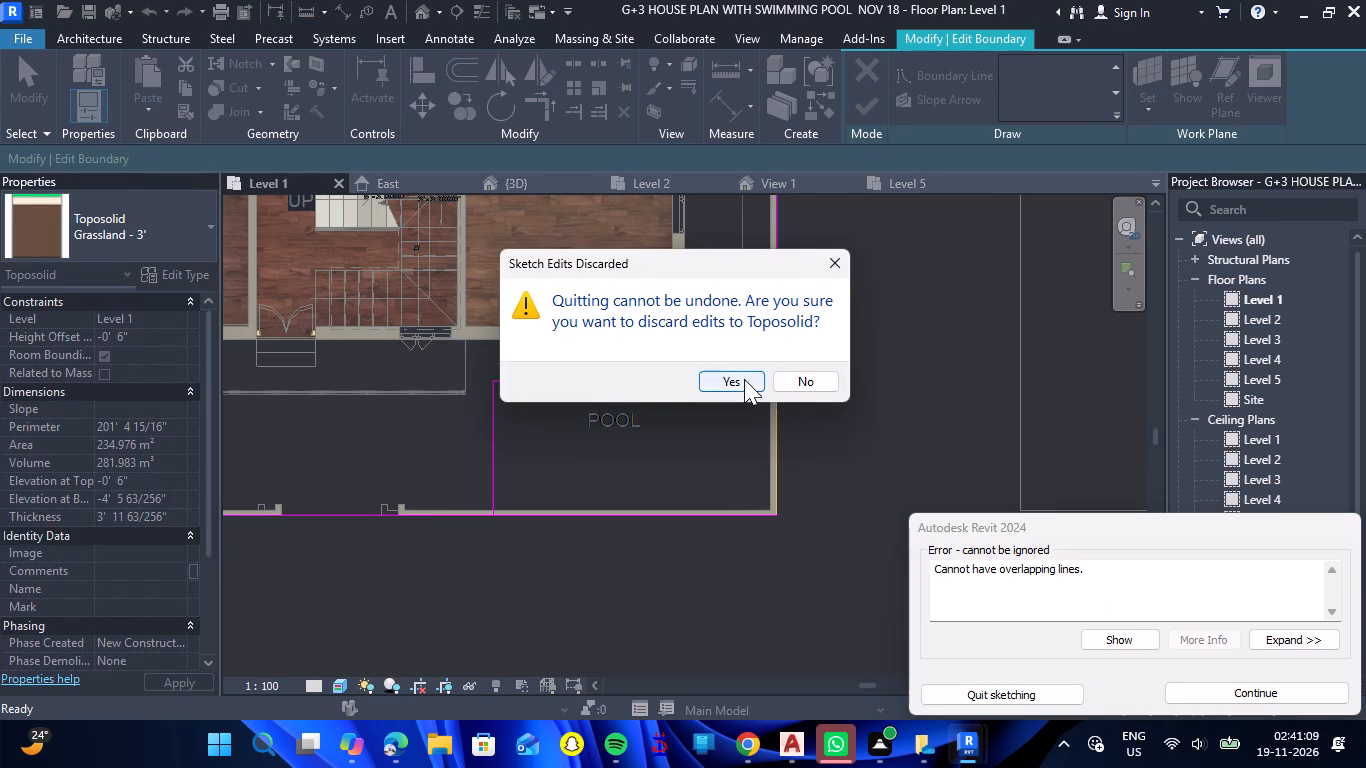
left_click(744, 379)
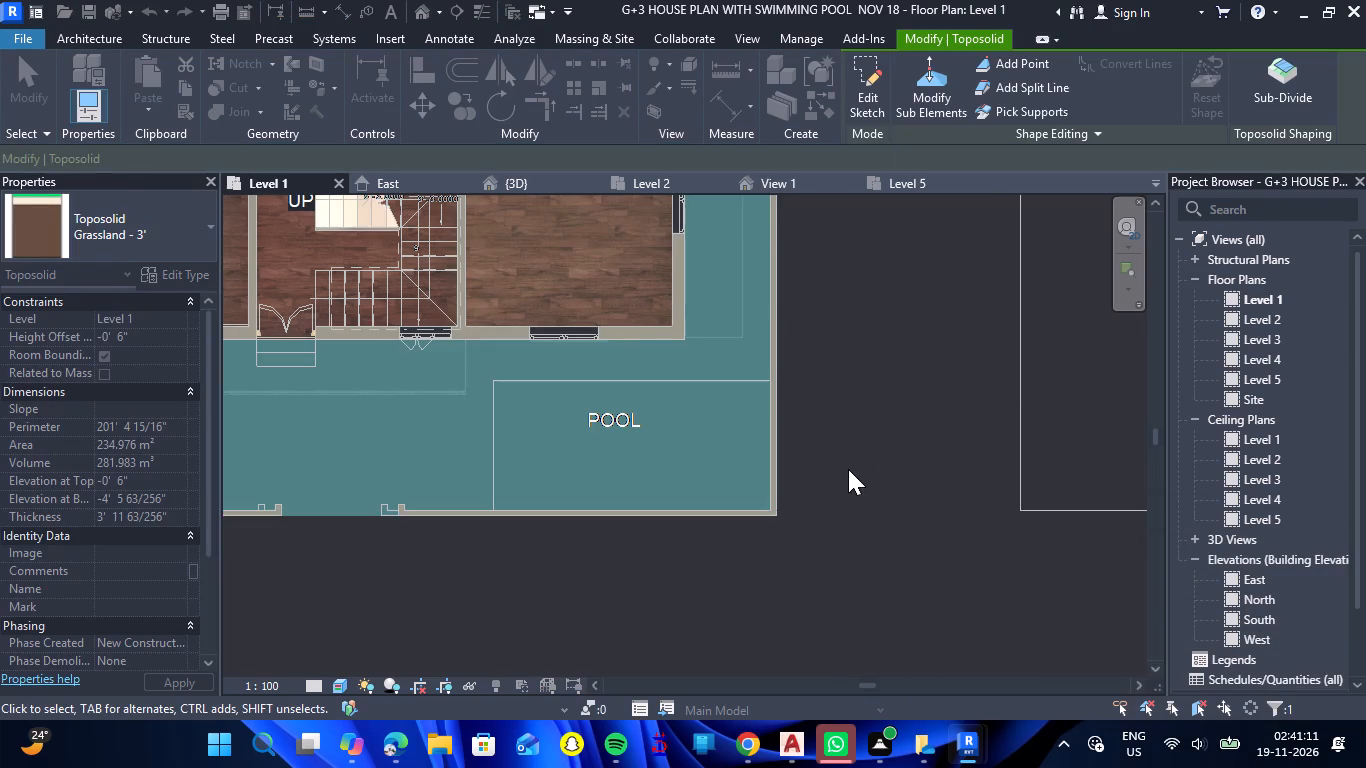
Reopen the grass toposolid's boundary sketch and pick the pool outline's two garden-side lines as boundary lines at 0' 0" offset.
left_click(430, 569)
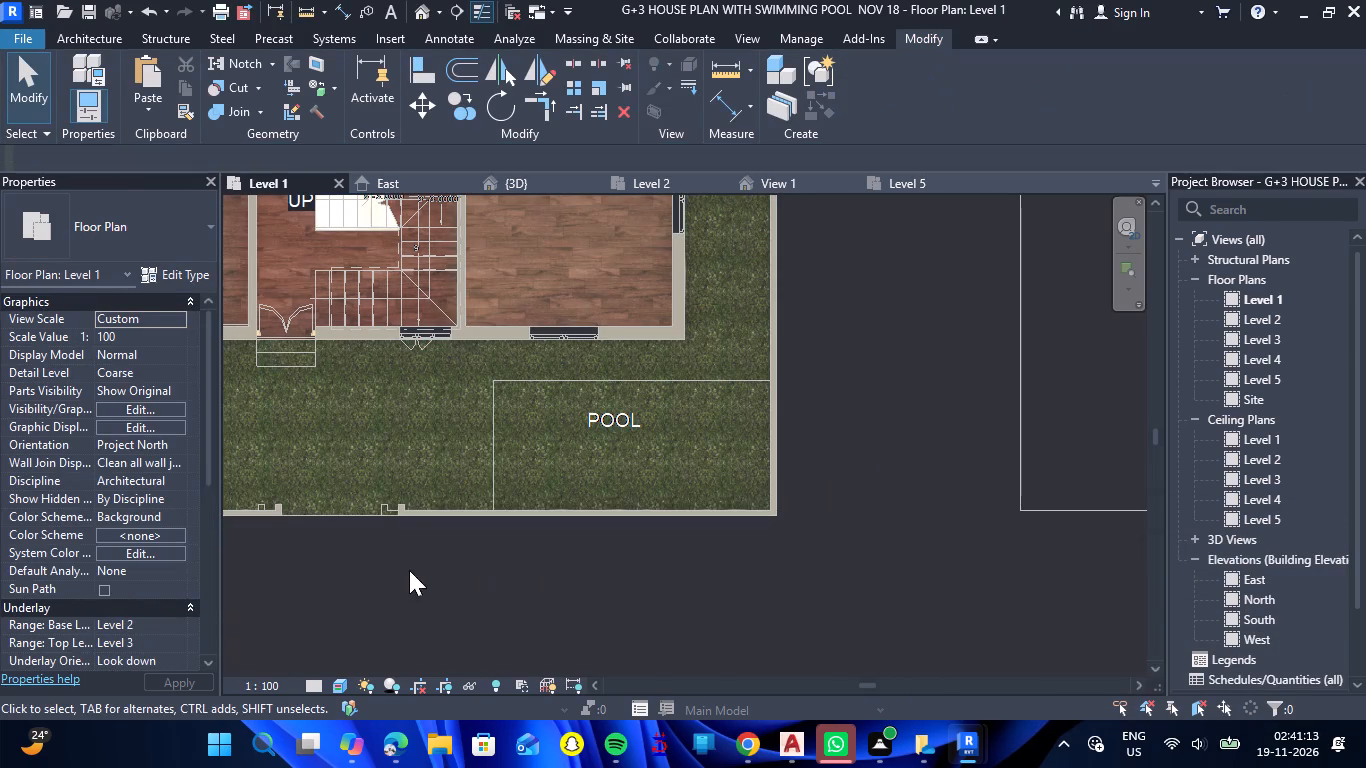
double_click(338, 510)
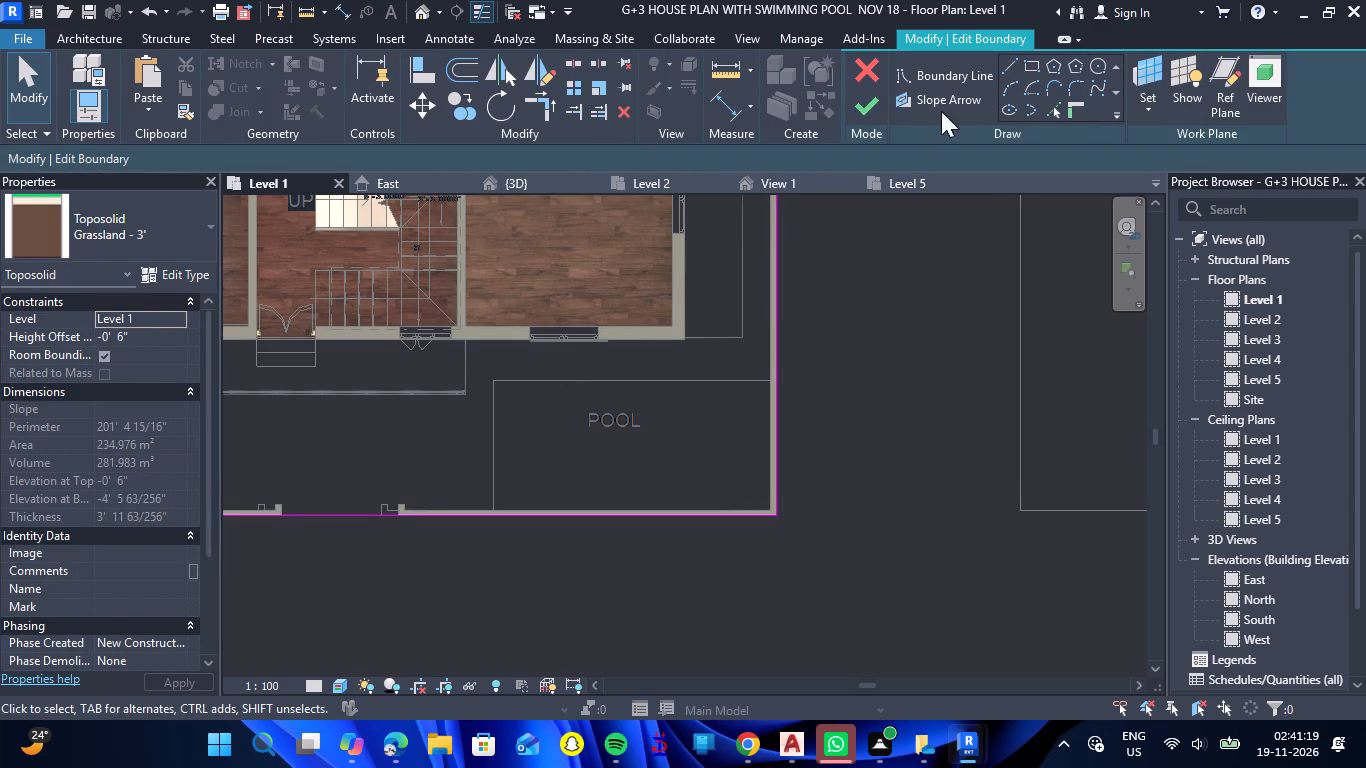
left_click(1049, 109)
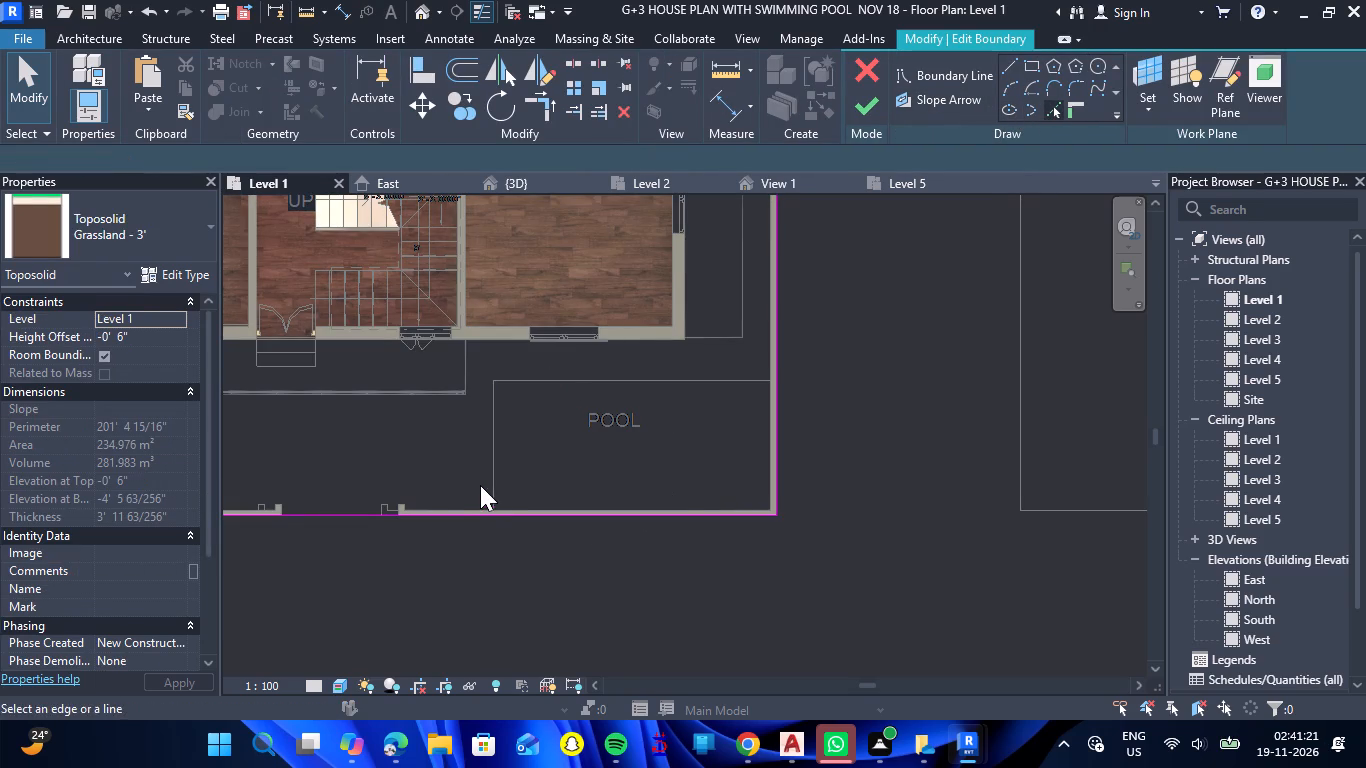
left_click(490, 481)
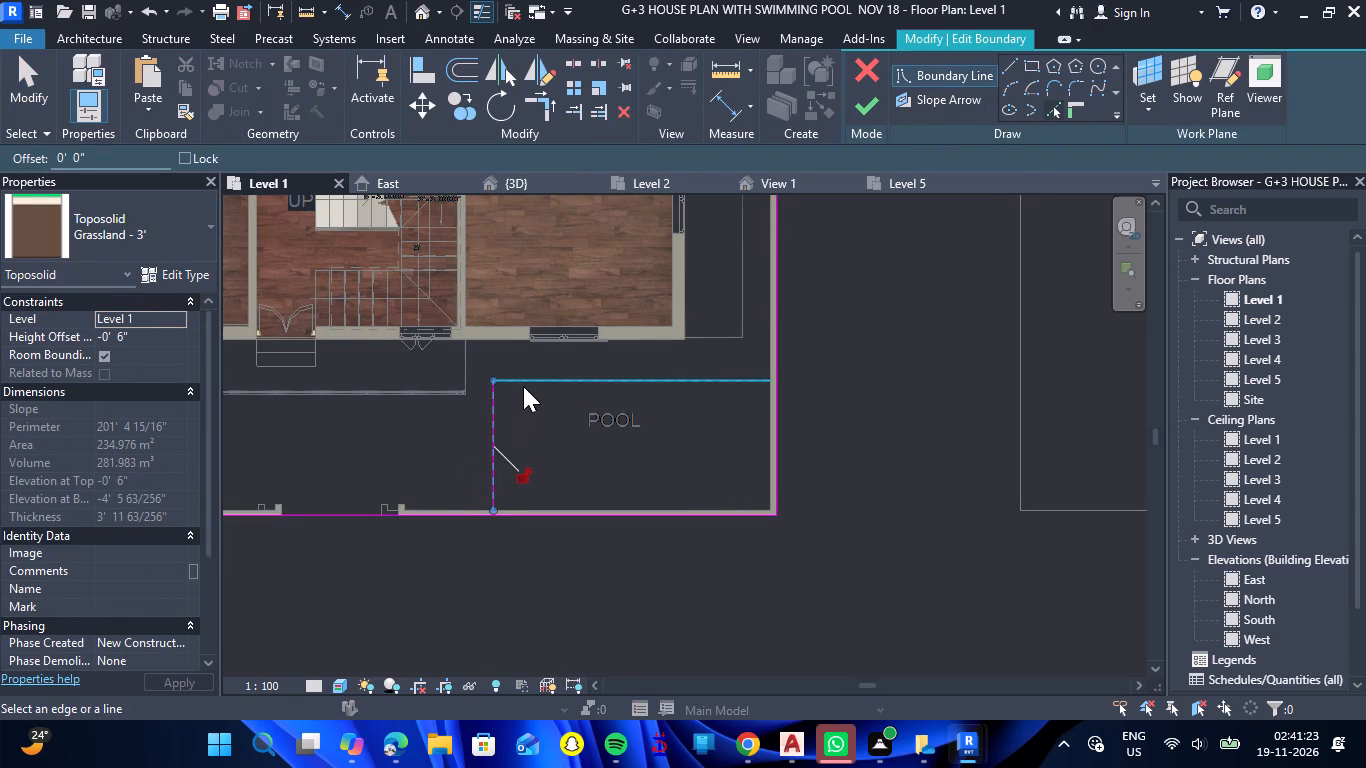
left_click(564, 376)
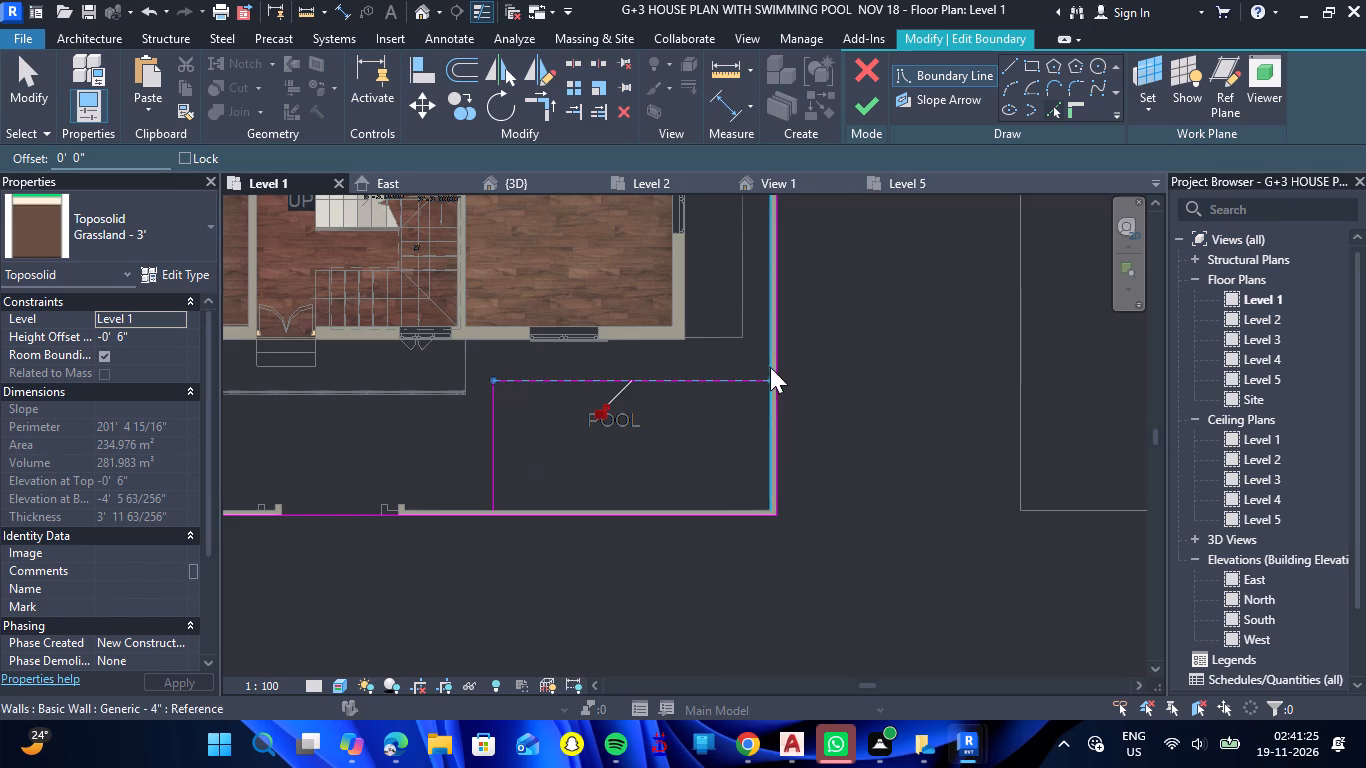
Trim the two pool lines to the site boundary at both ends, excluding the pool area from the toposolid, and finish the sketch.
scroll(787, 379, "up", 9)
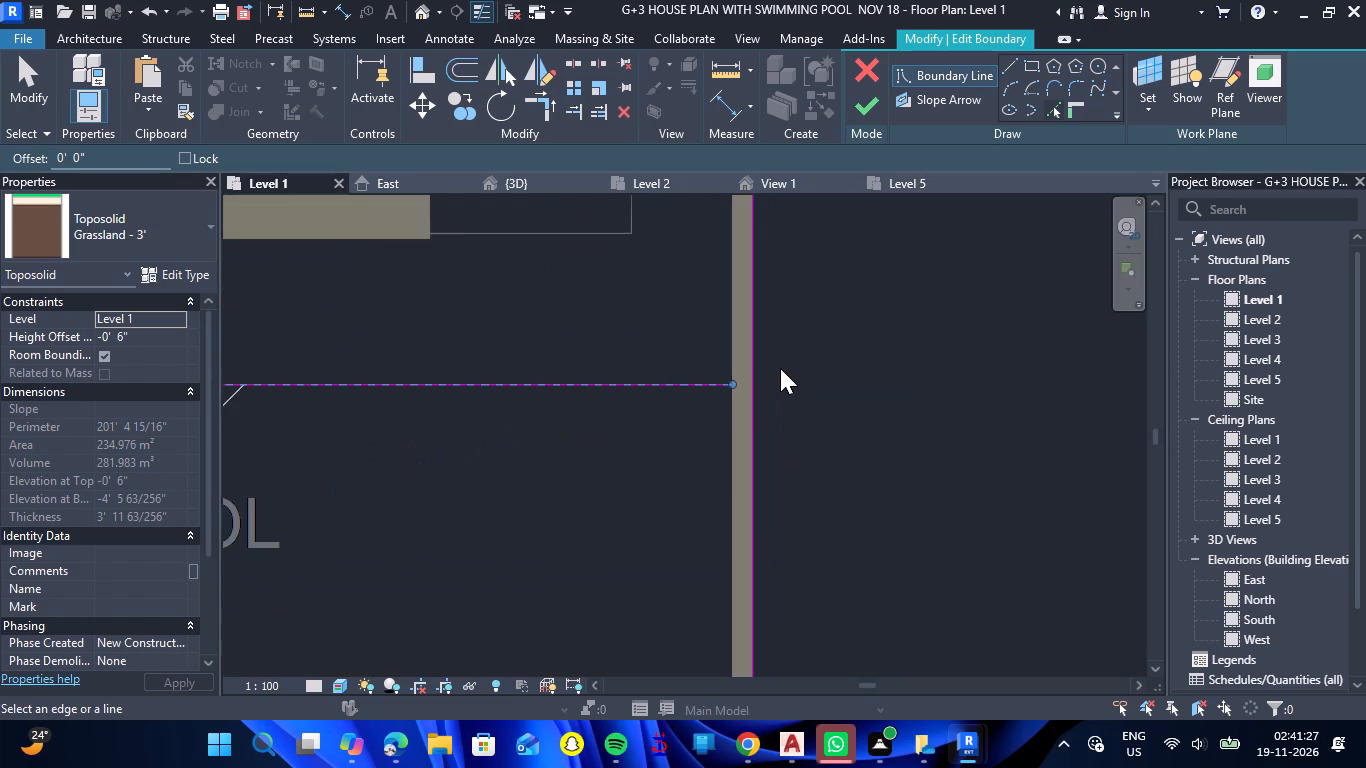
left_click(535, 111)
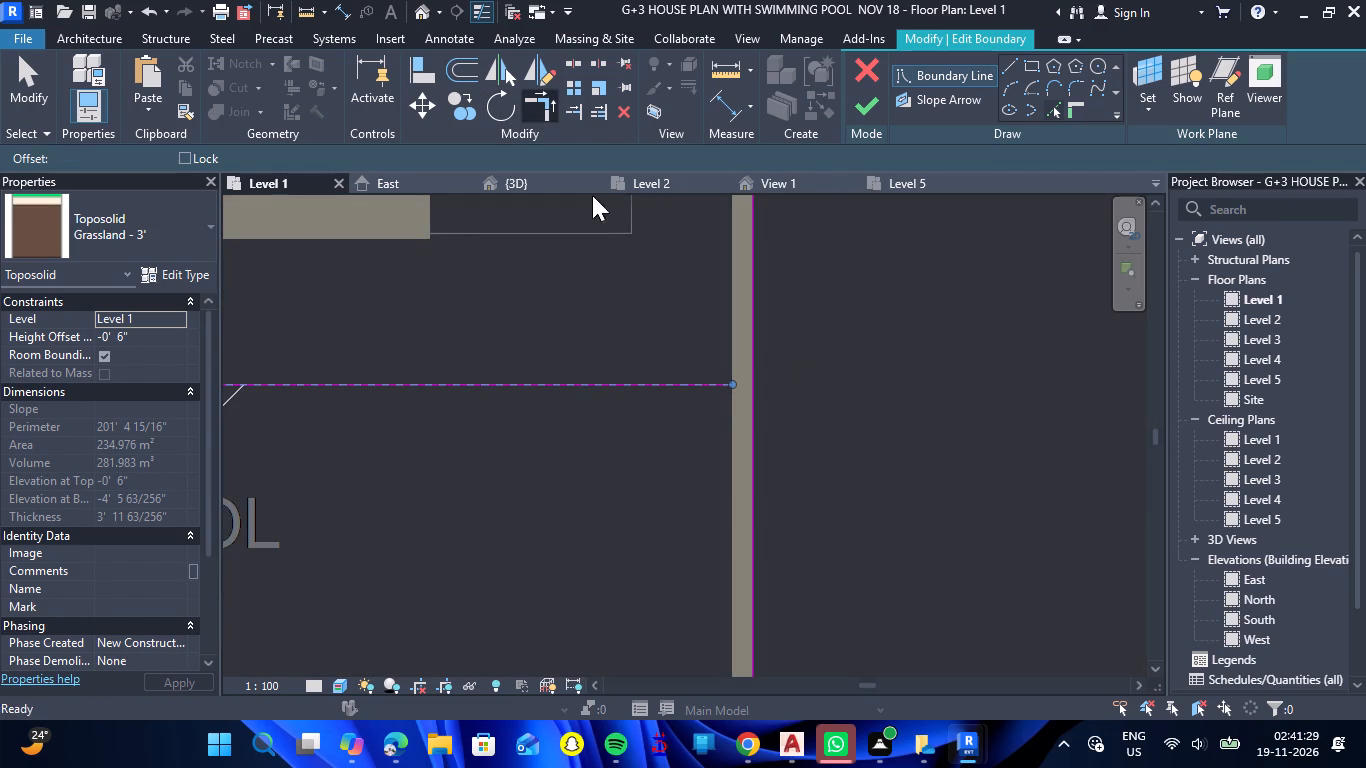
left_click(677, 378)
left_click(754, 362)
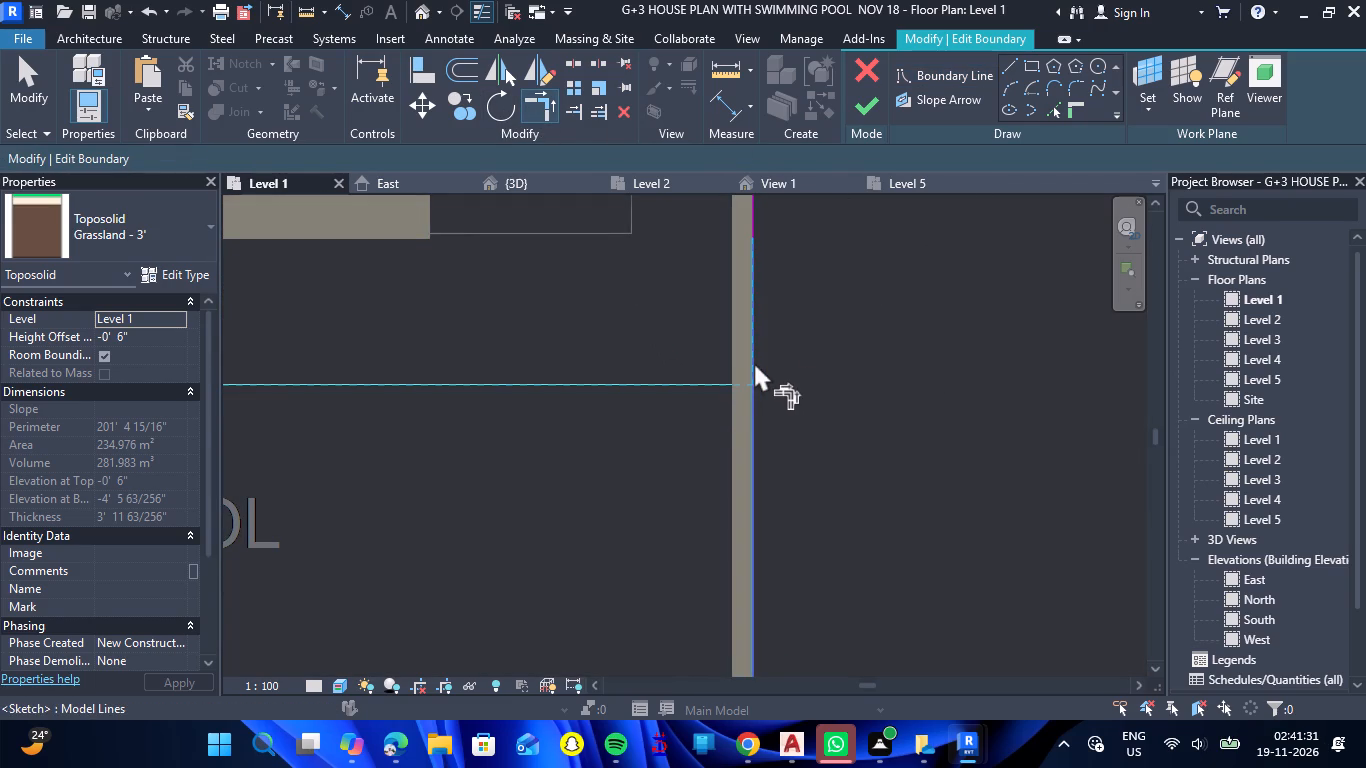
scroll(793, 354, "down", 7)
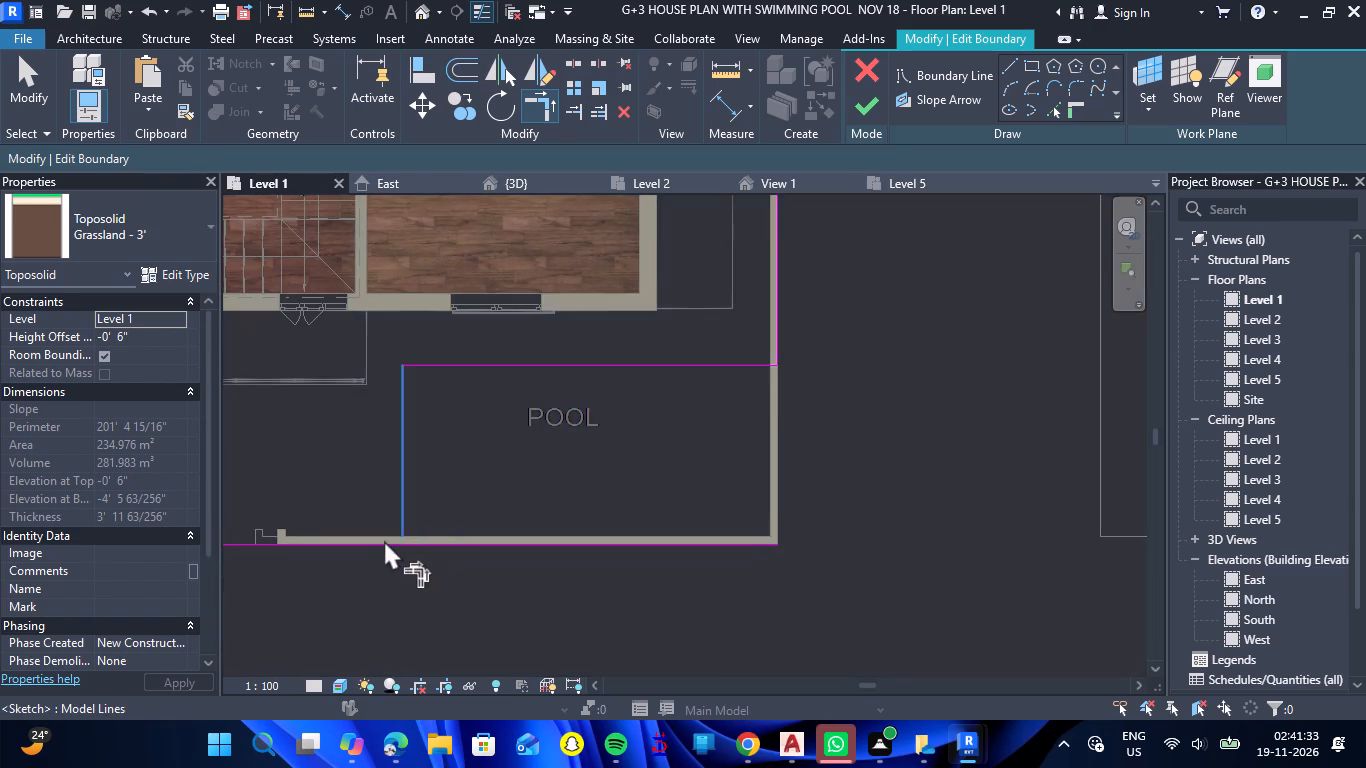
scroll(384, 540, "up", 5)
left_click(397, 546)
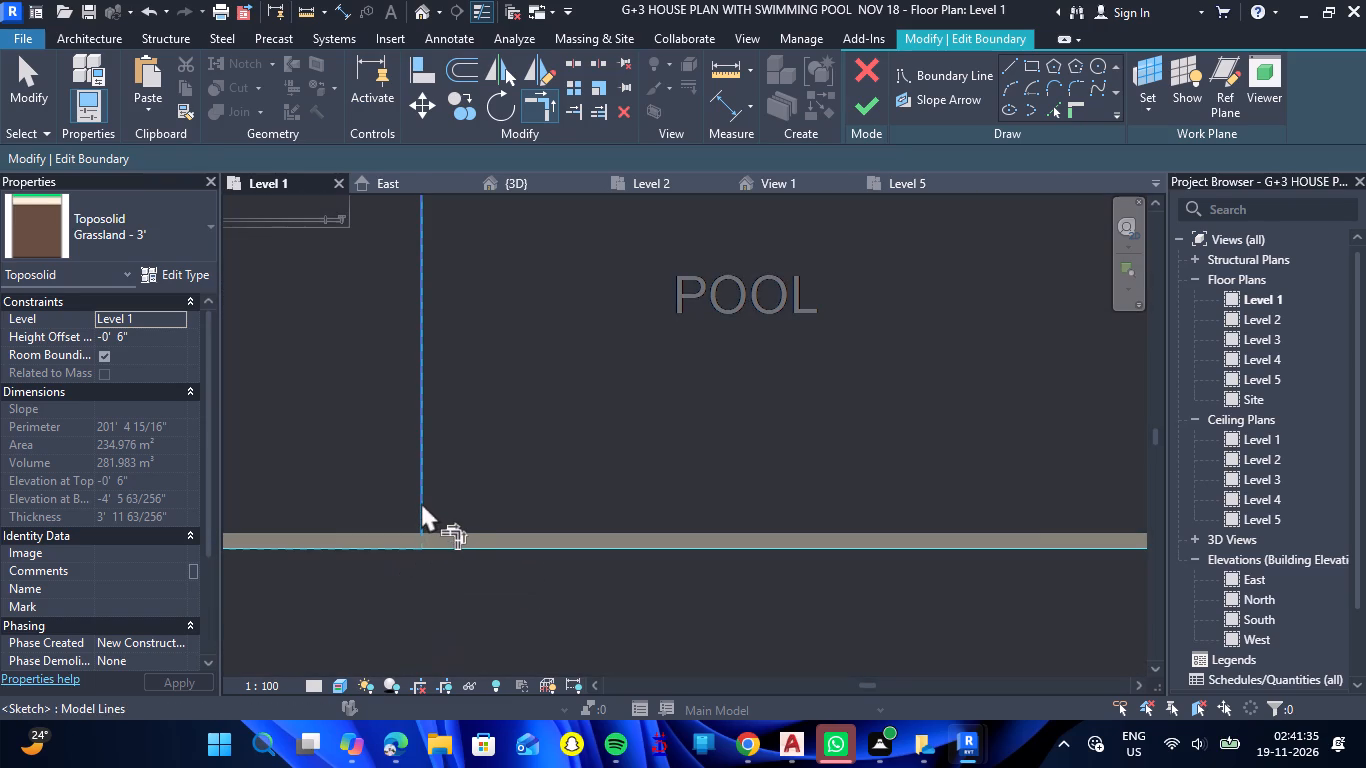
double_click(421, 502)
scroll(463, 495, "down", 7)
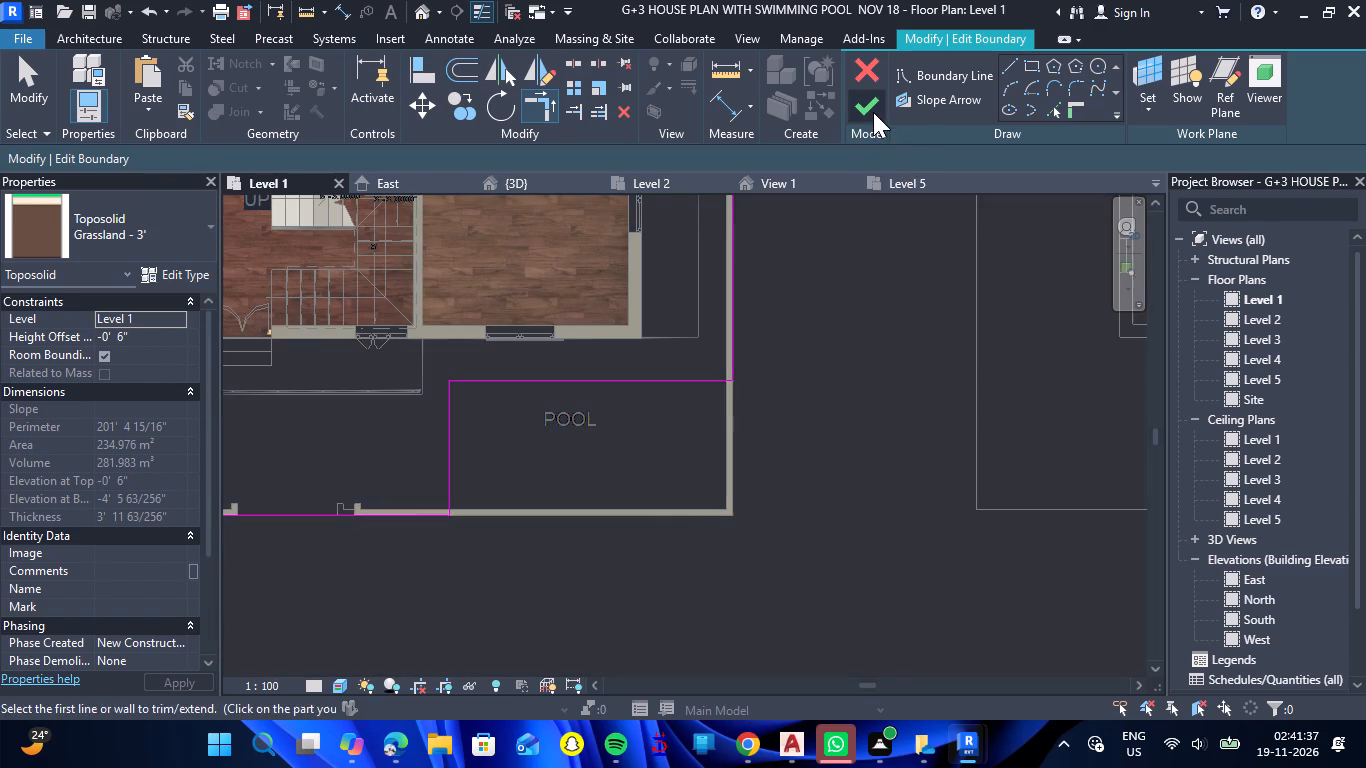
left_click(873, 112)
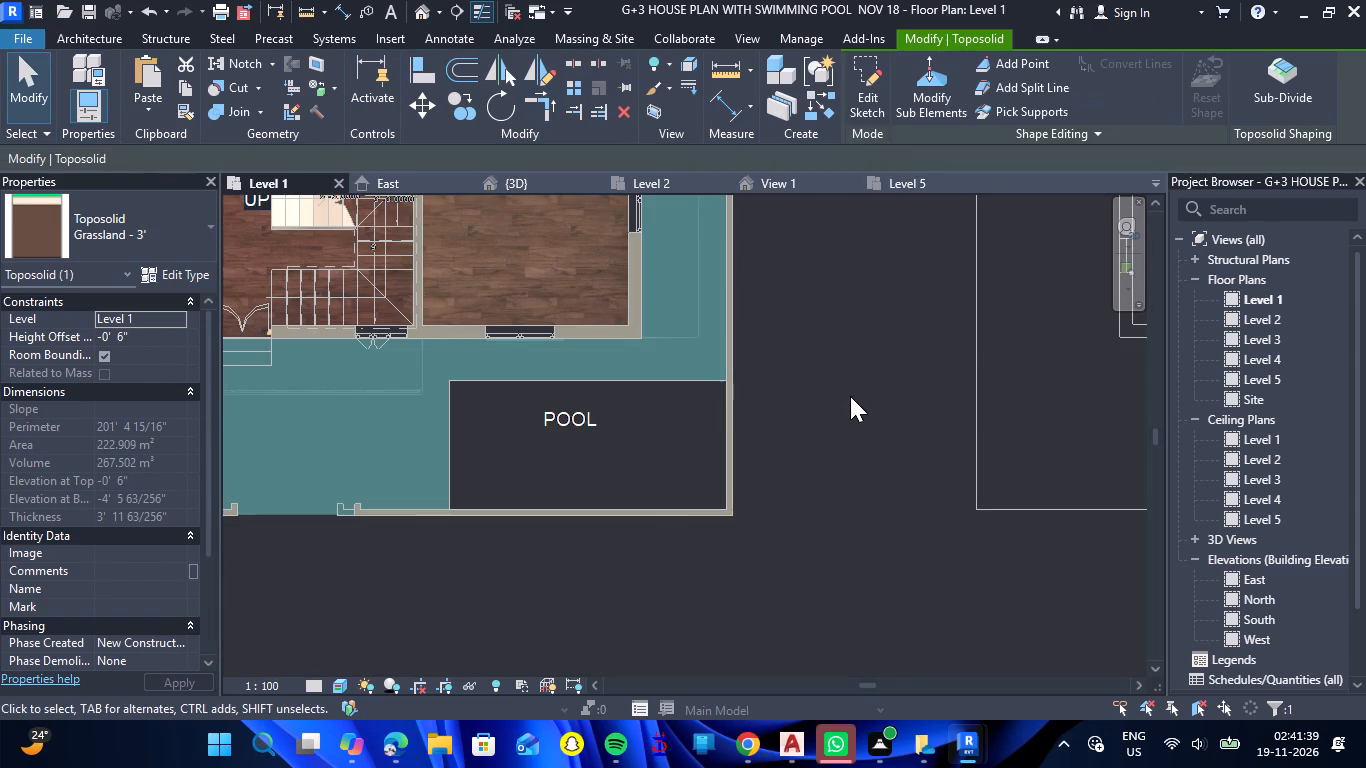
left_click(845, 417)
Nudge the swimming pool model three increments toward the house in the 3D view.
left_click(551, 177)
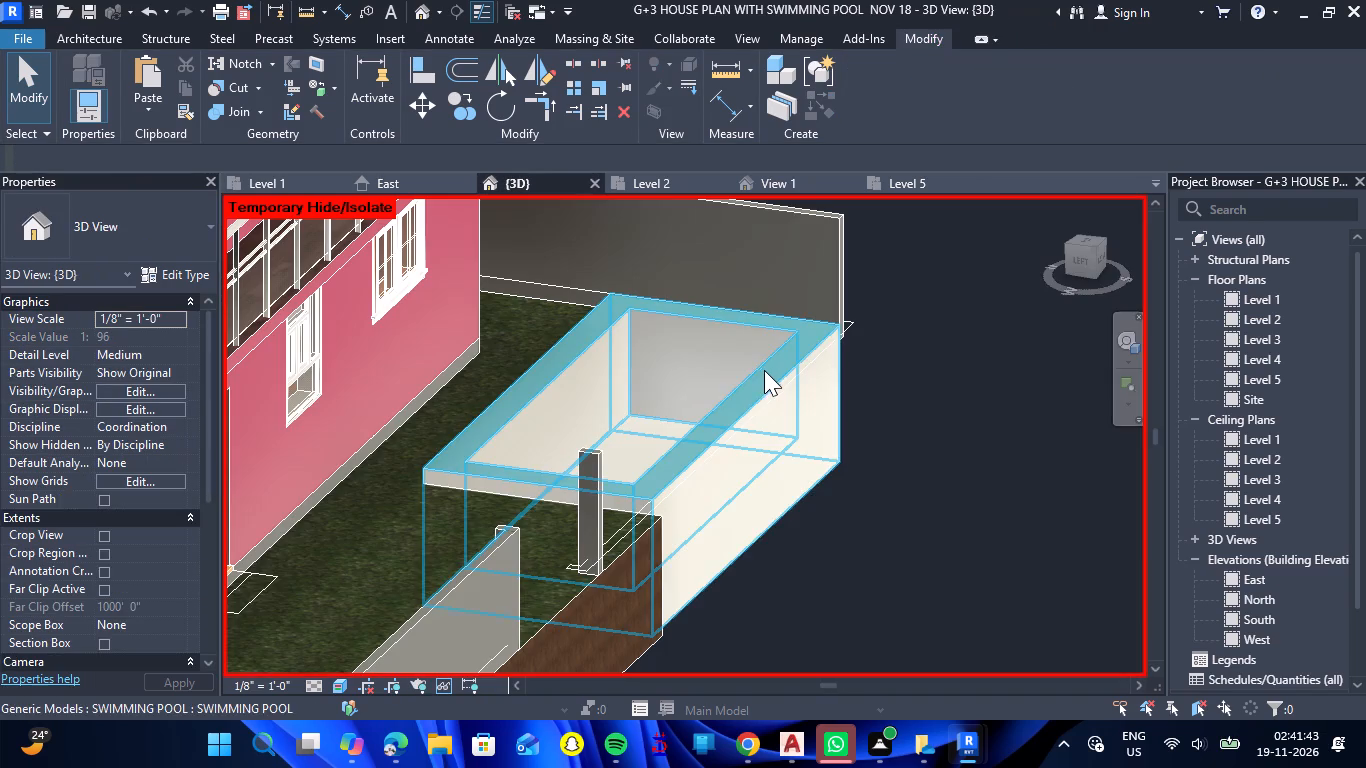
left_click(877, 501)
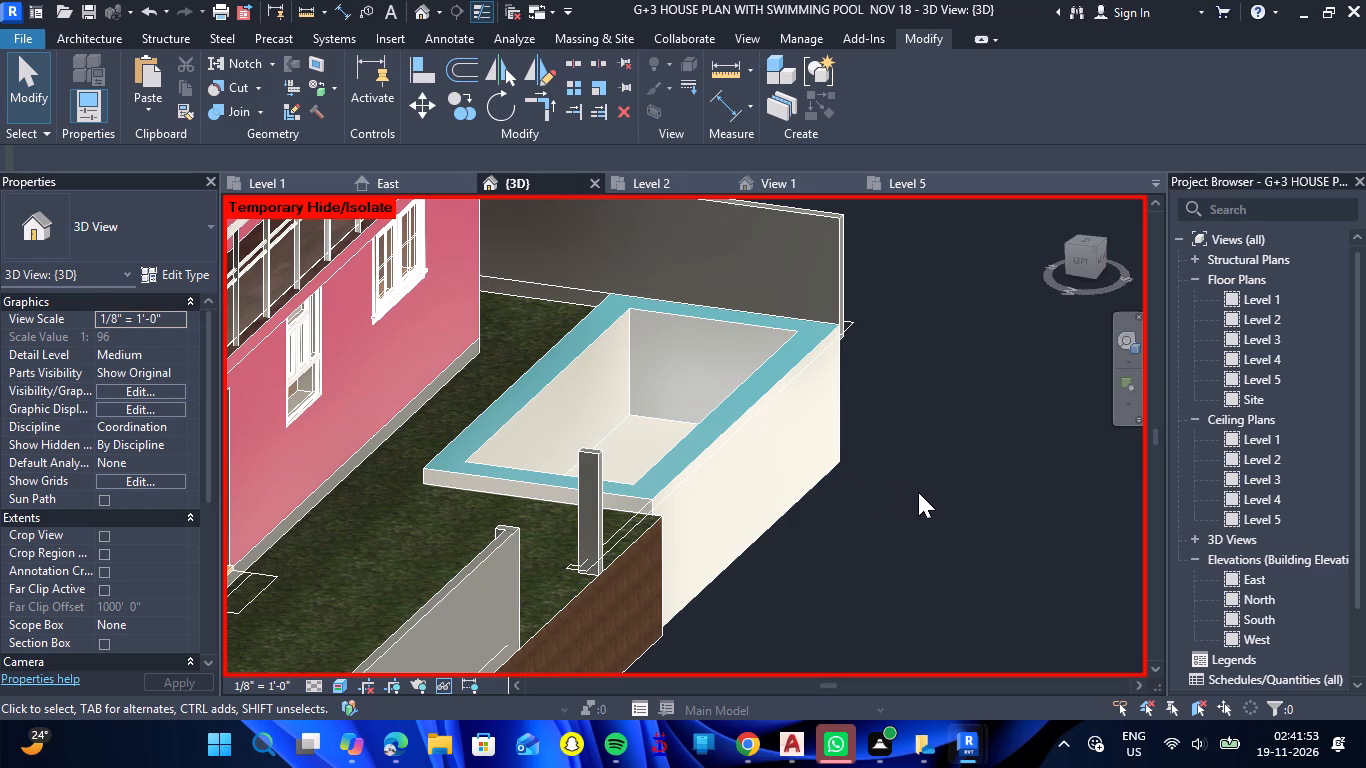
scroll(918, 492, "down", 5)
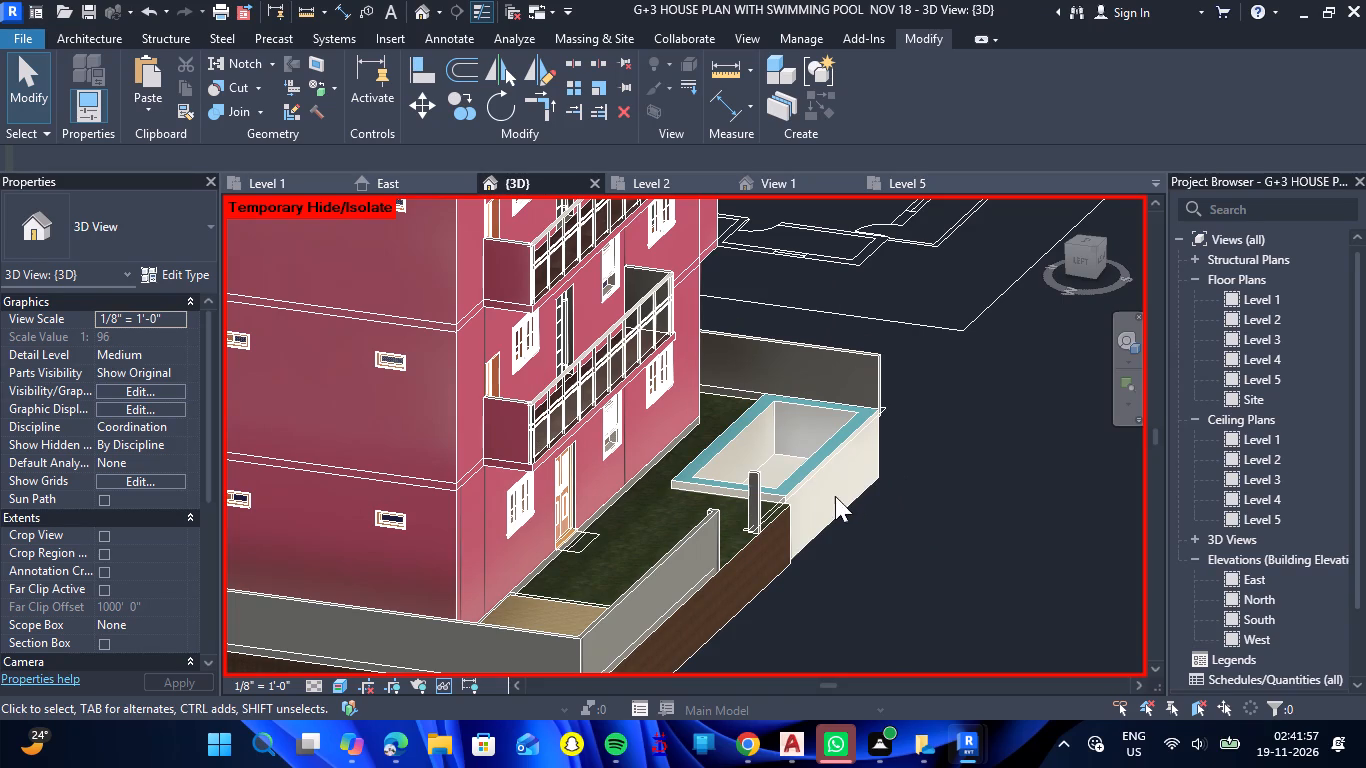
left_click(805, 470)
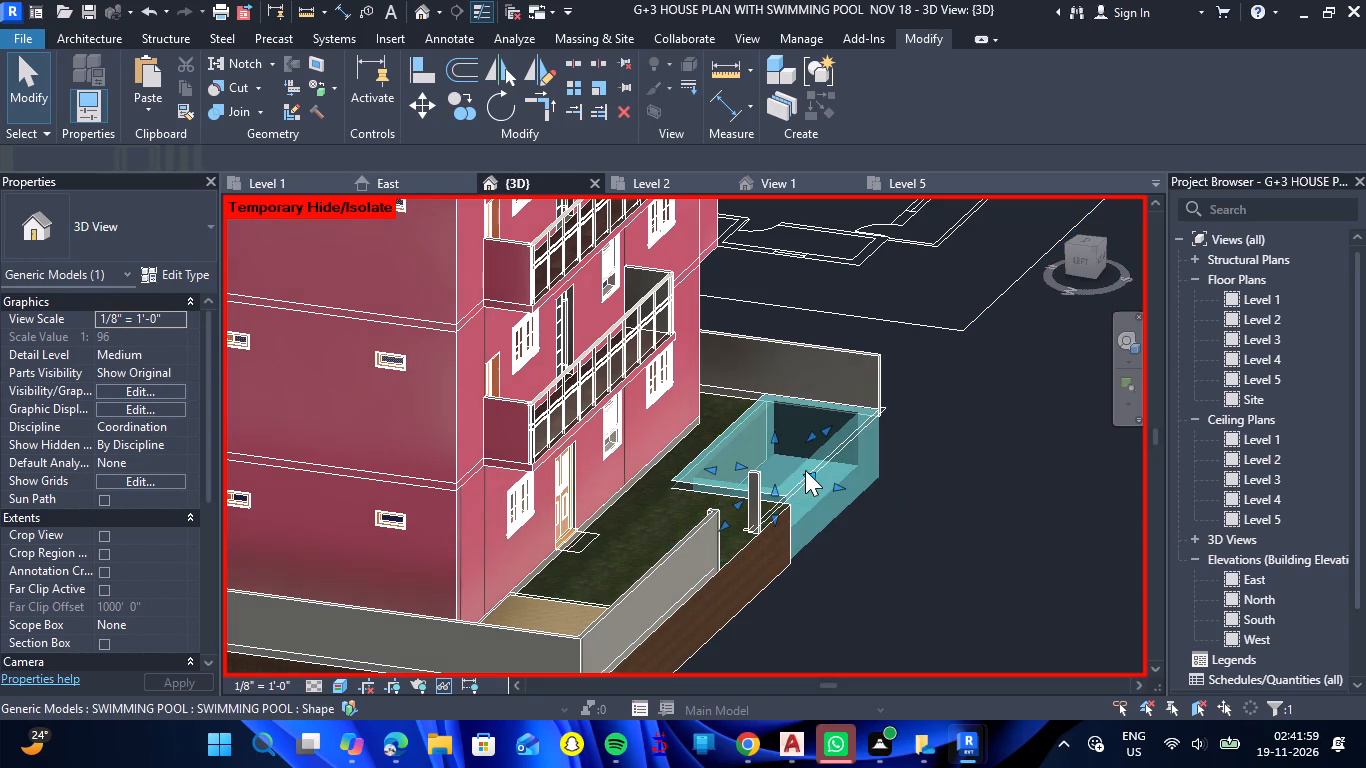
key("Left")
key("Left")
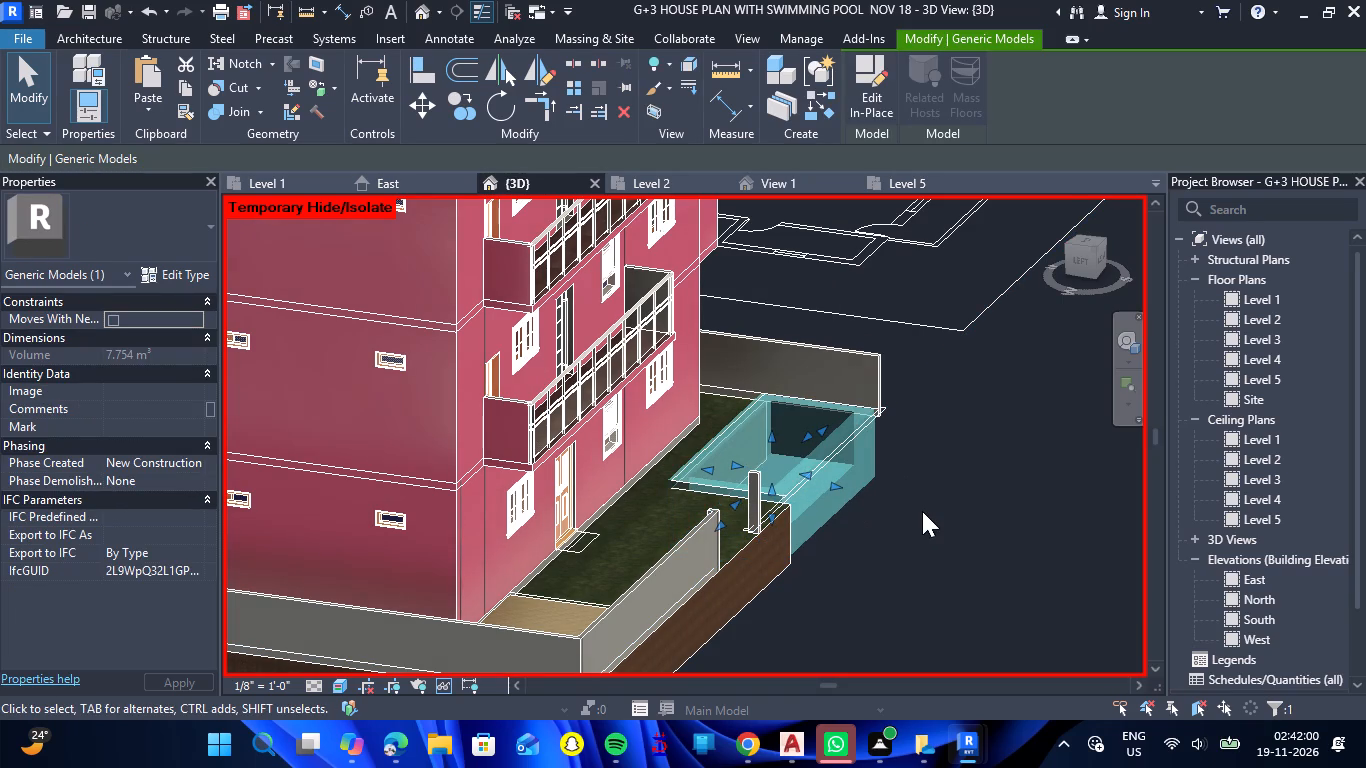
key("Left")
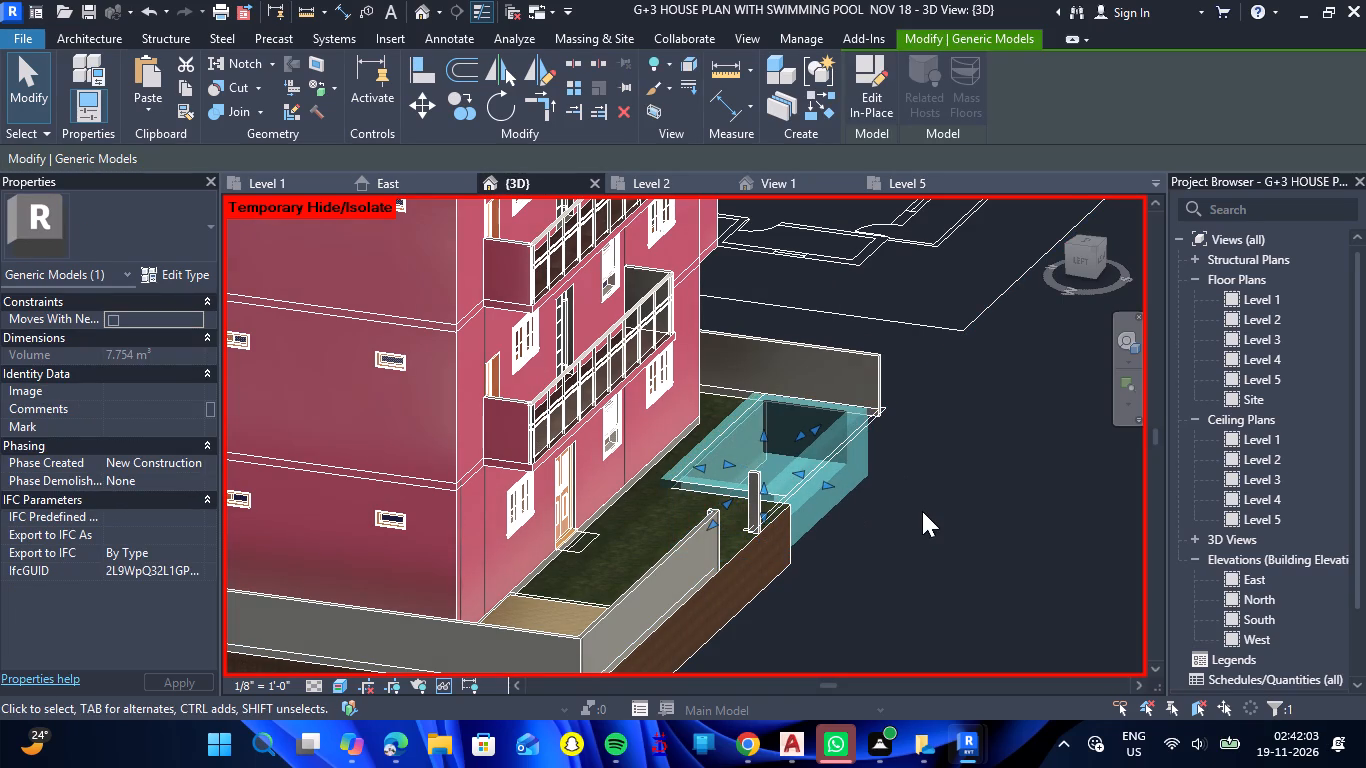
left_click(935, 529)
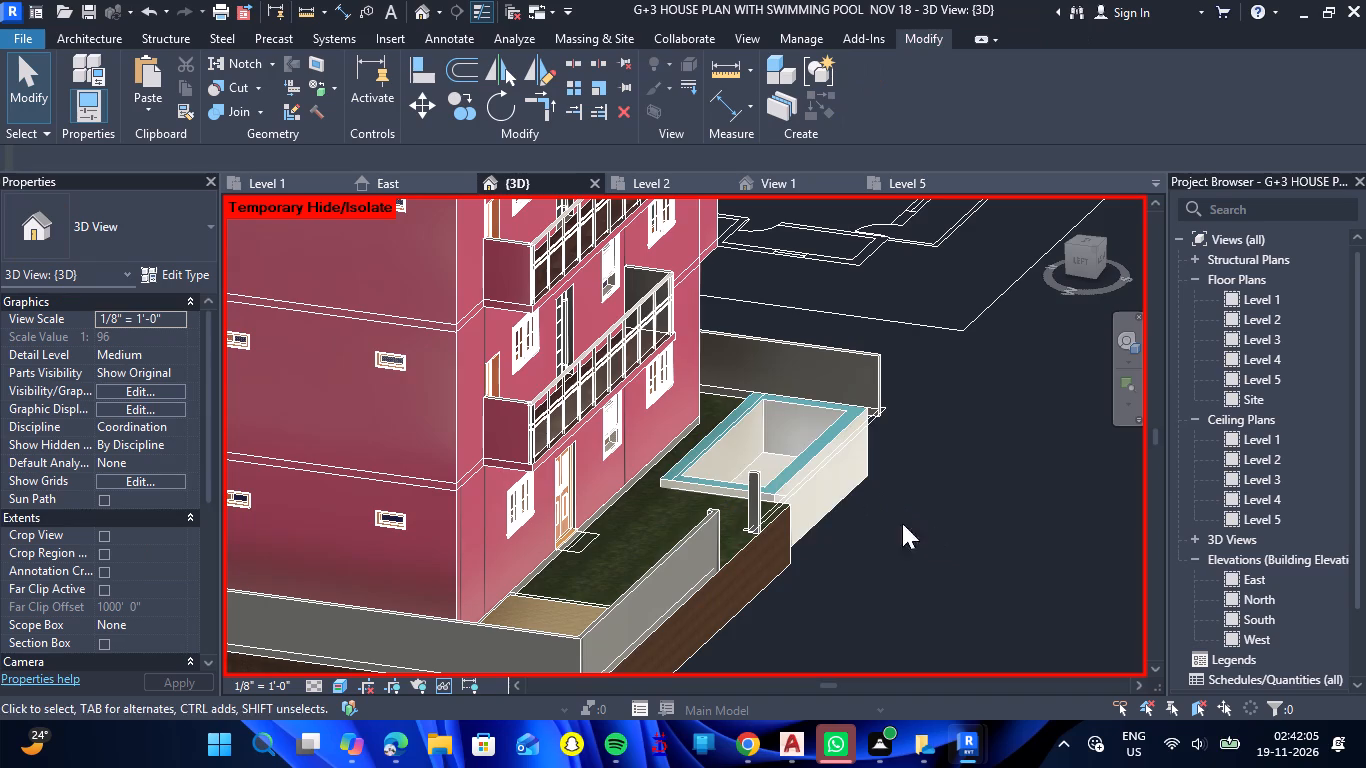
Temporarily hide the front boundary wall beside the pool on the Level 1 floor plan.
left_click(308, 182)
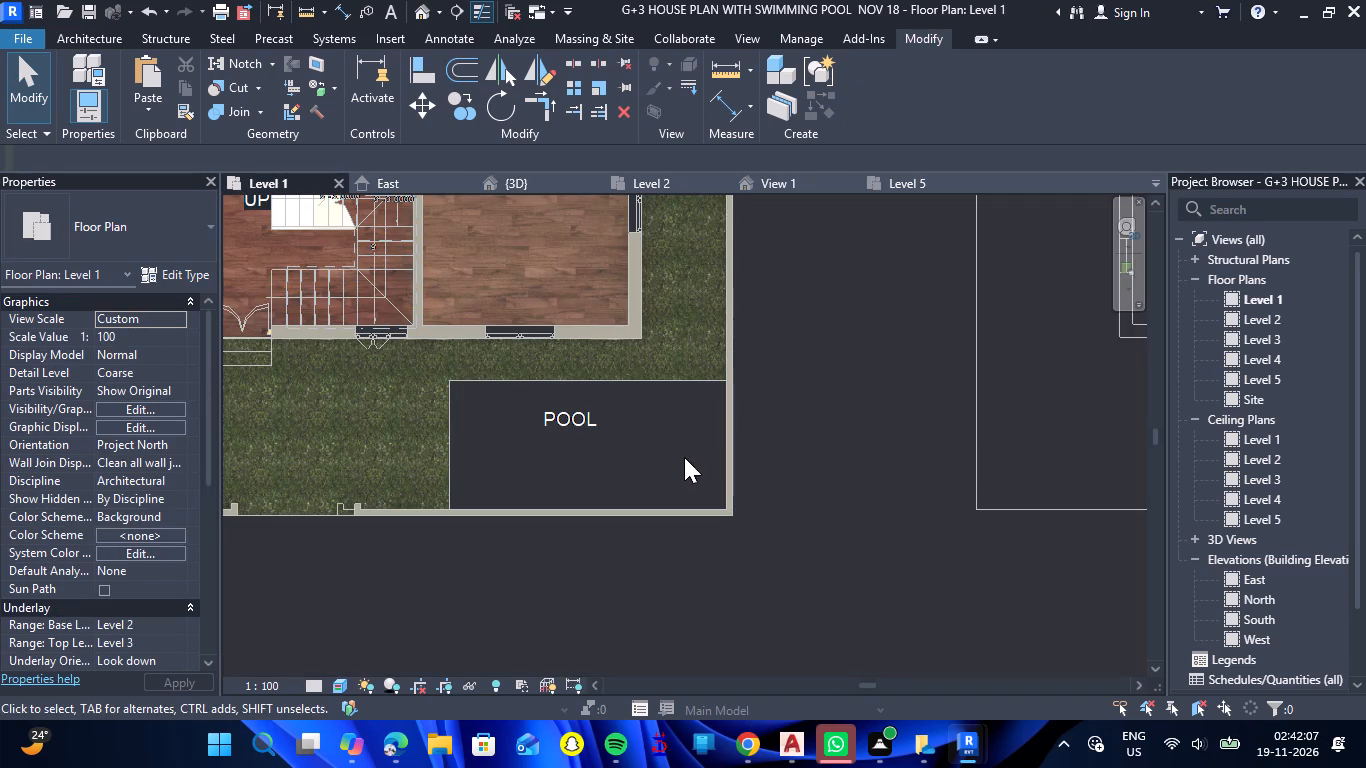
left_click(431, 511)
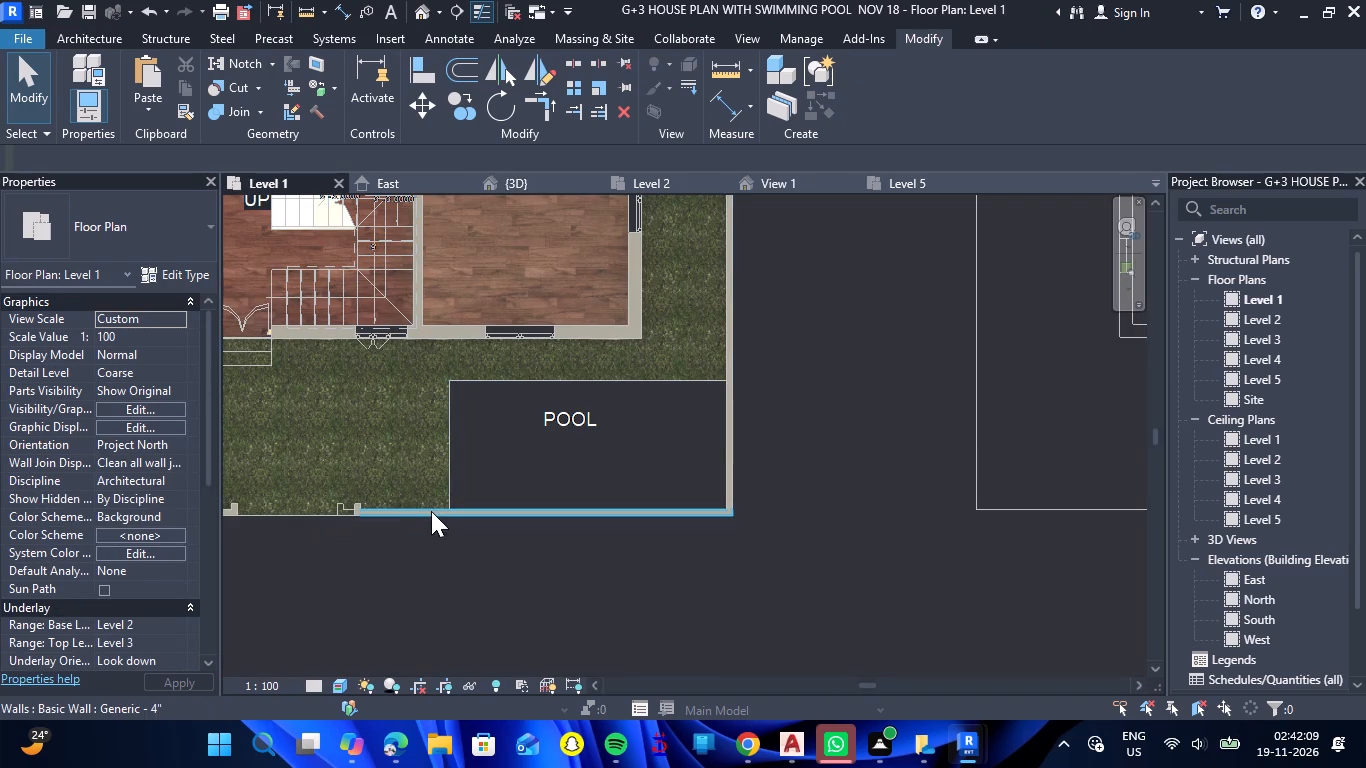
type("HH")
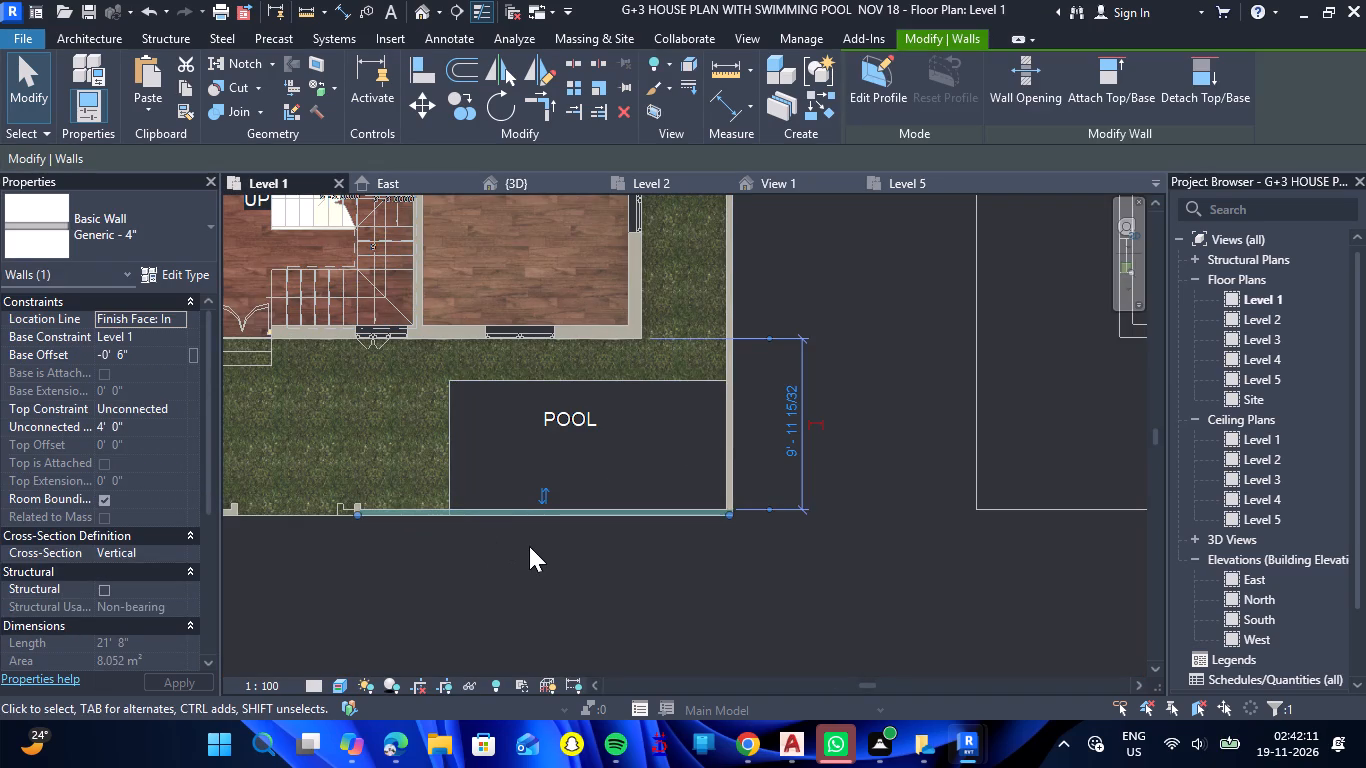
Reopen the grass toposolid's boundary sketch, draw 16' 6" and 8' 0" lines along the pool's two outer sides and try to finish it.
scroll(513, 501, "up", 1)
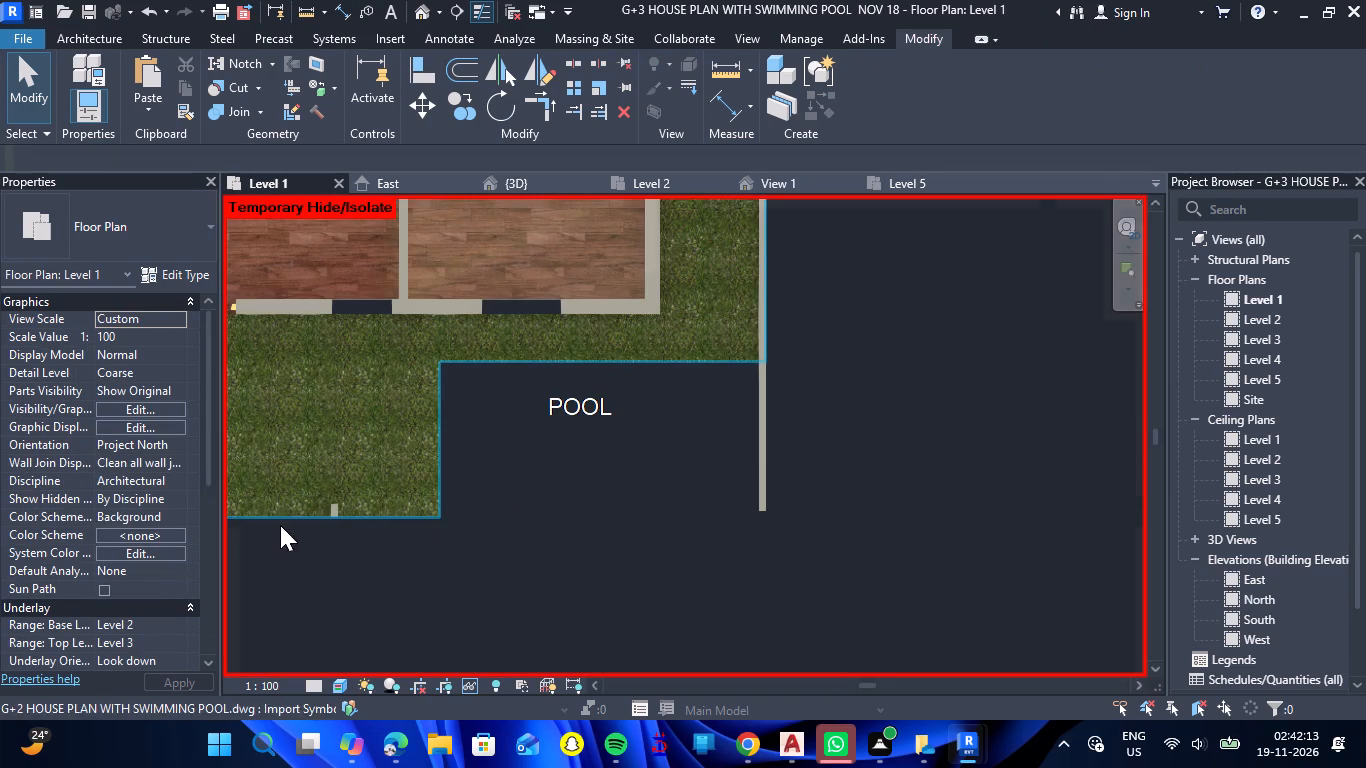
double_click(281, 516)
scroll(501, 544, "up", 1)
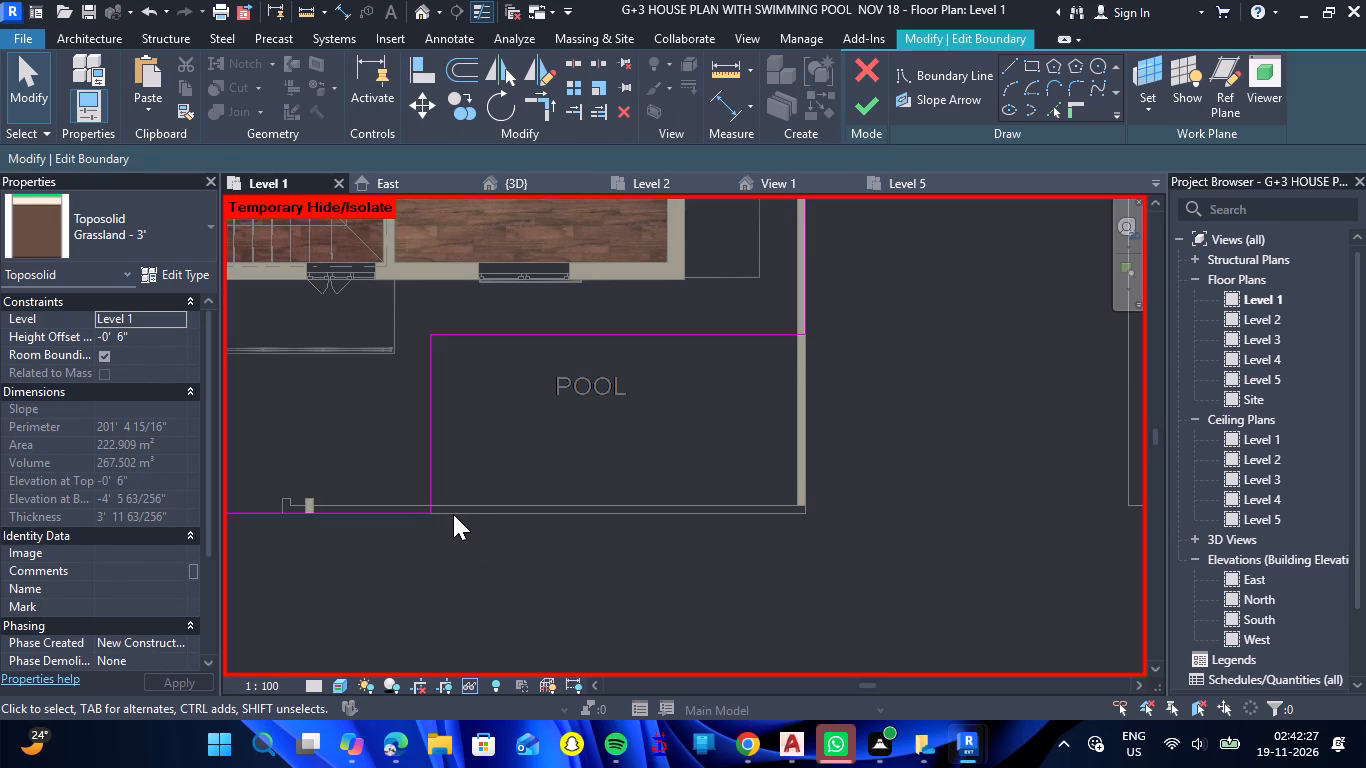
scroll(430, 509, "up", 4)
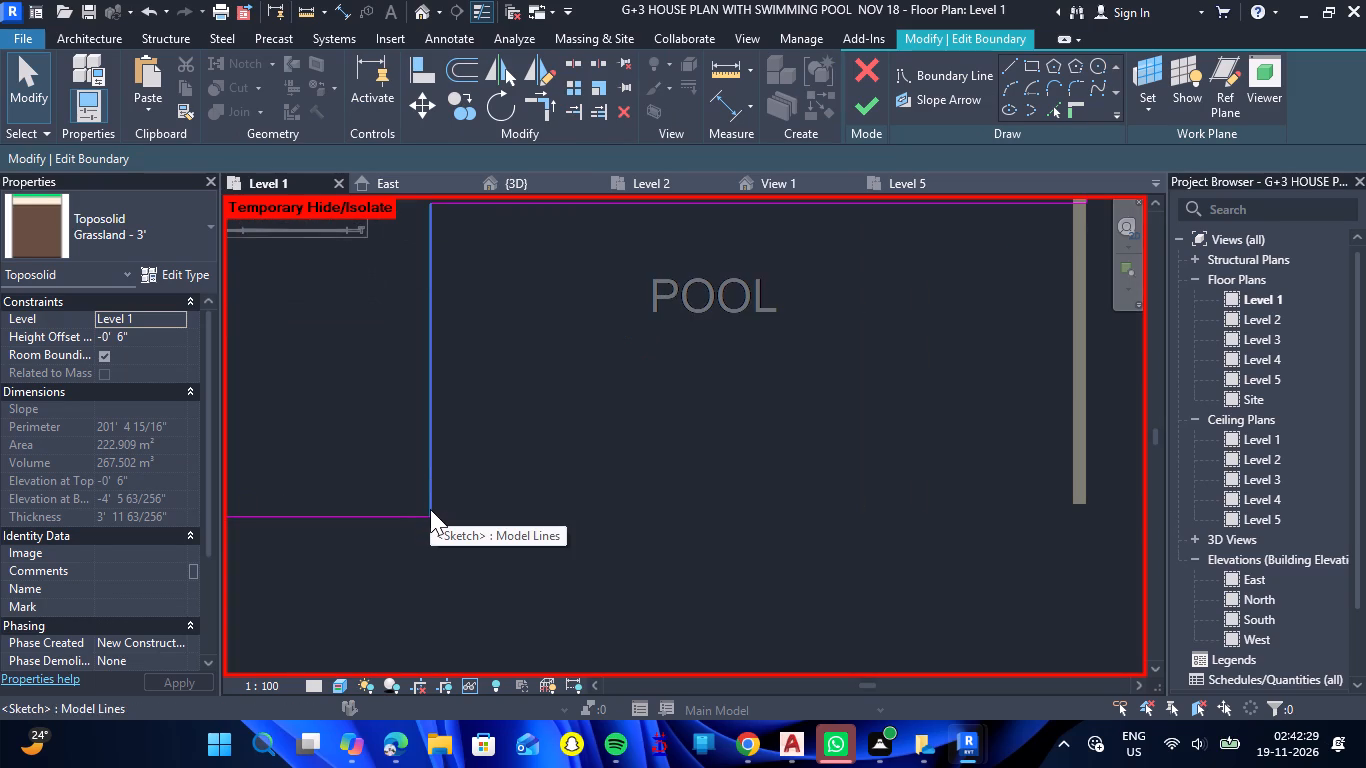
scroll(619, 517, "down", 3)
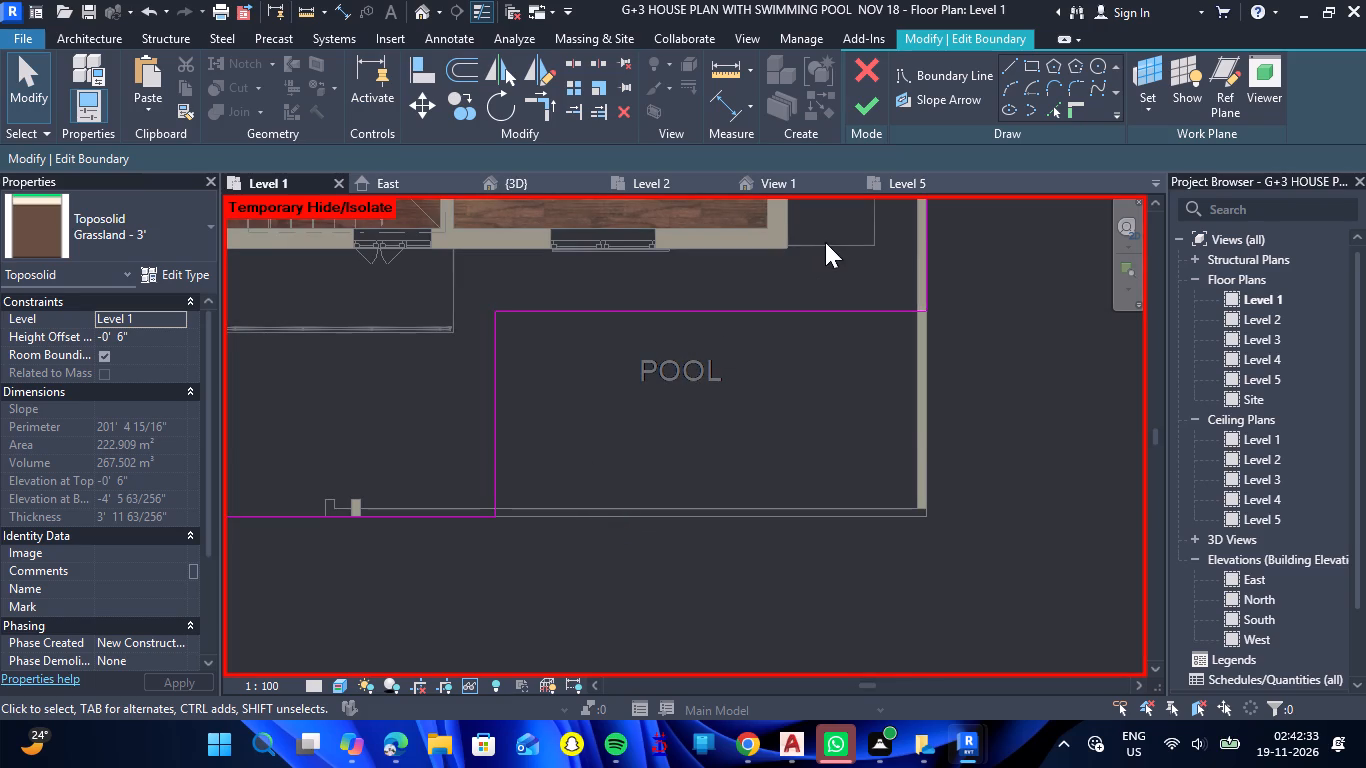
left_click(1010, 75)
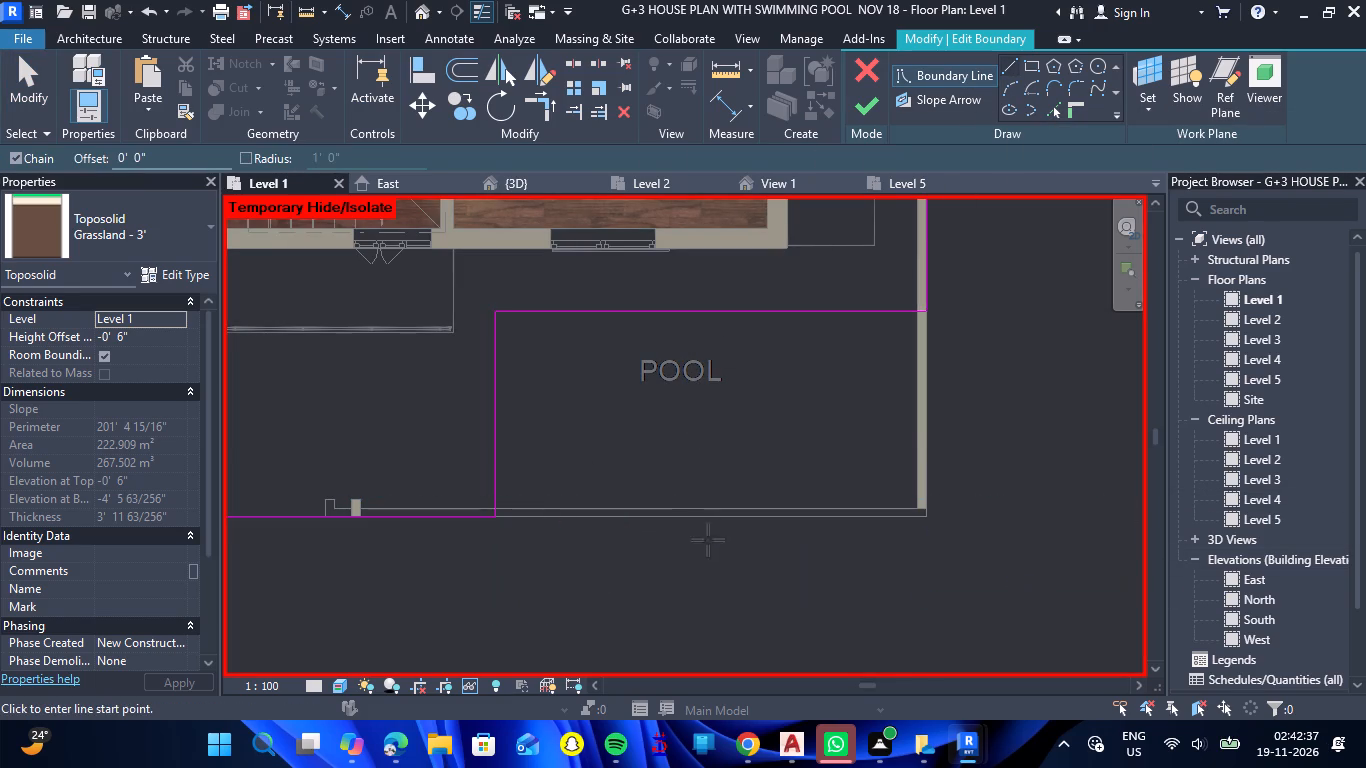
left_click(496, 516)
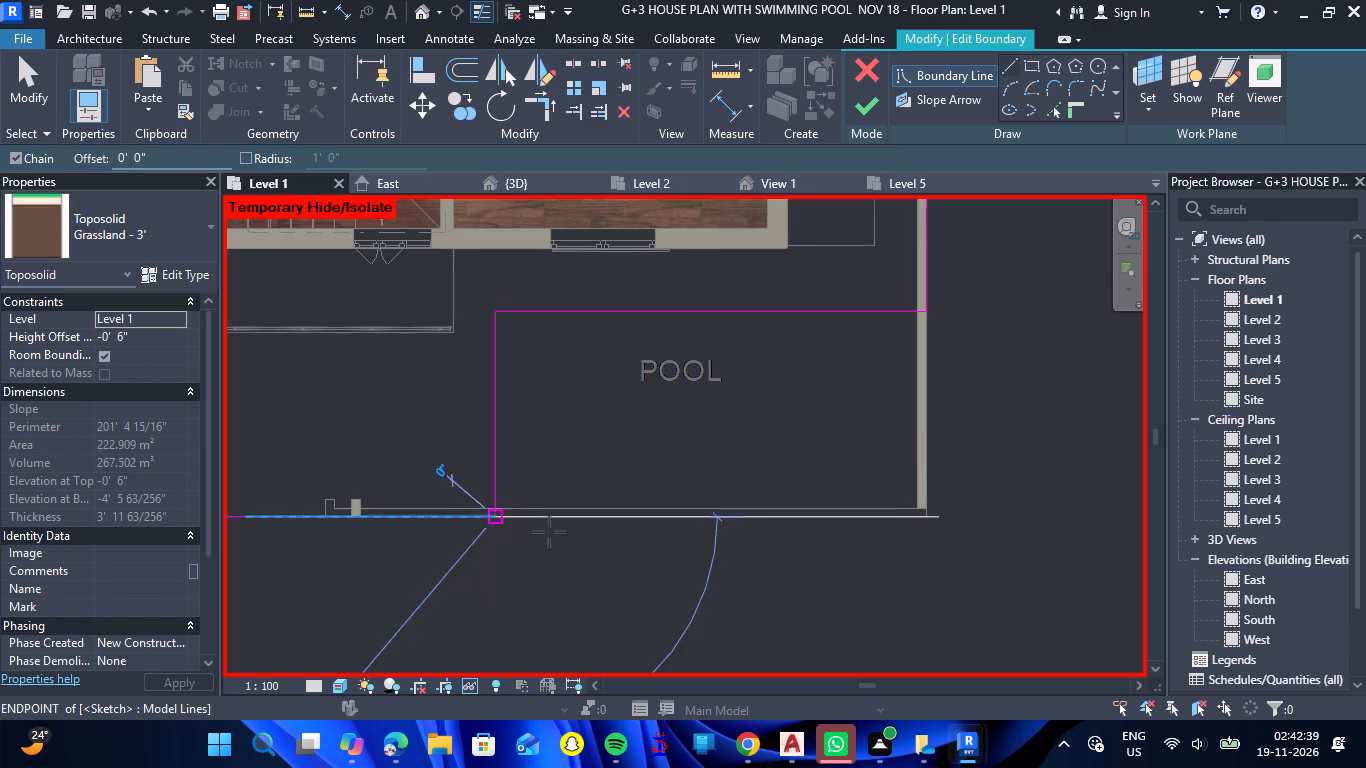
left_click(924, 517)
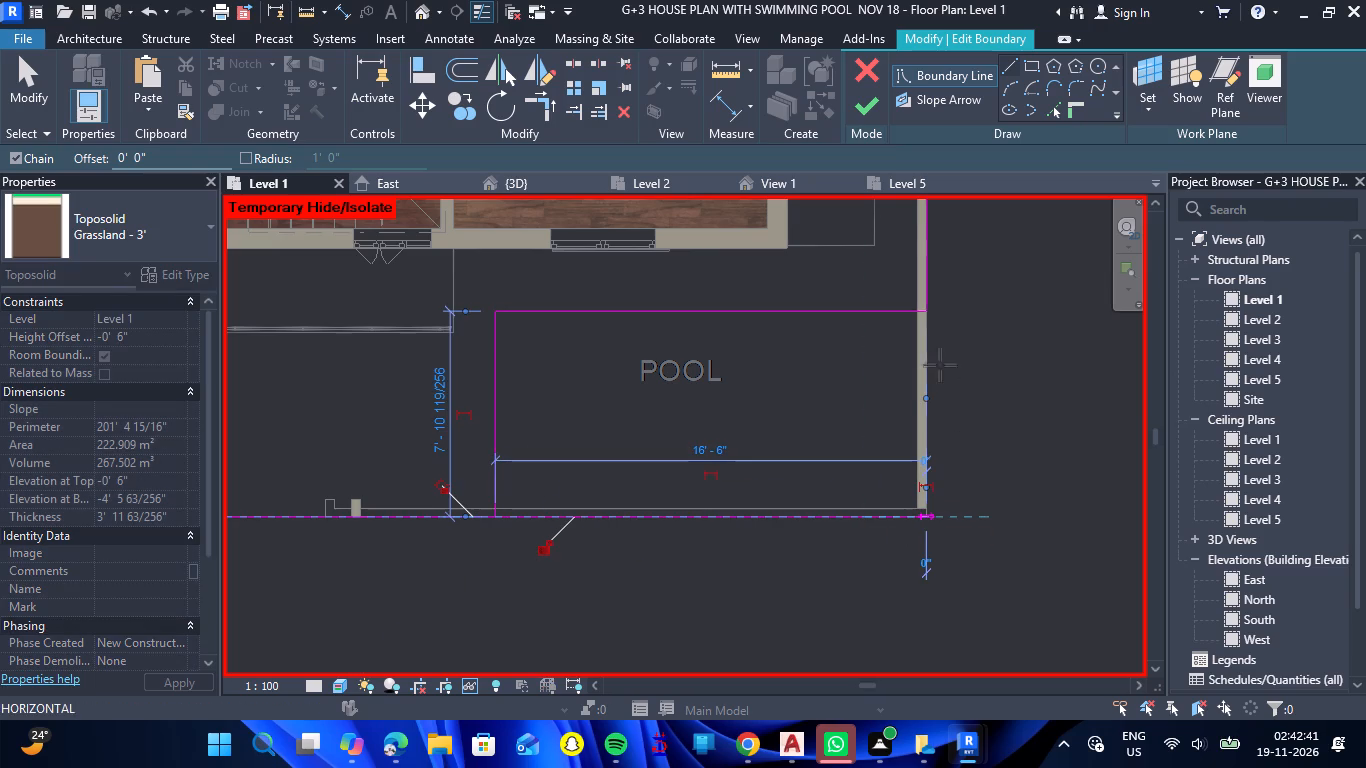
left_click(926, 309)
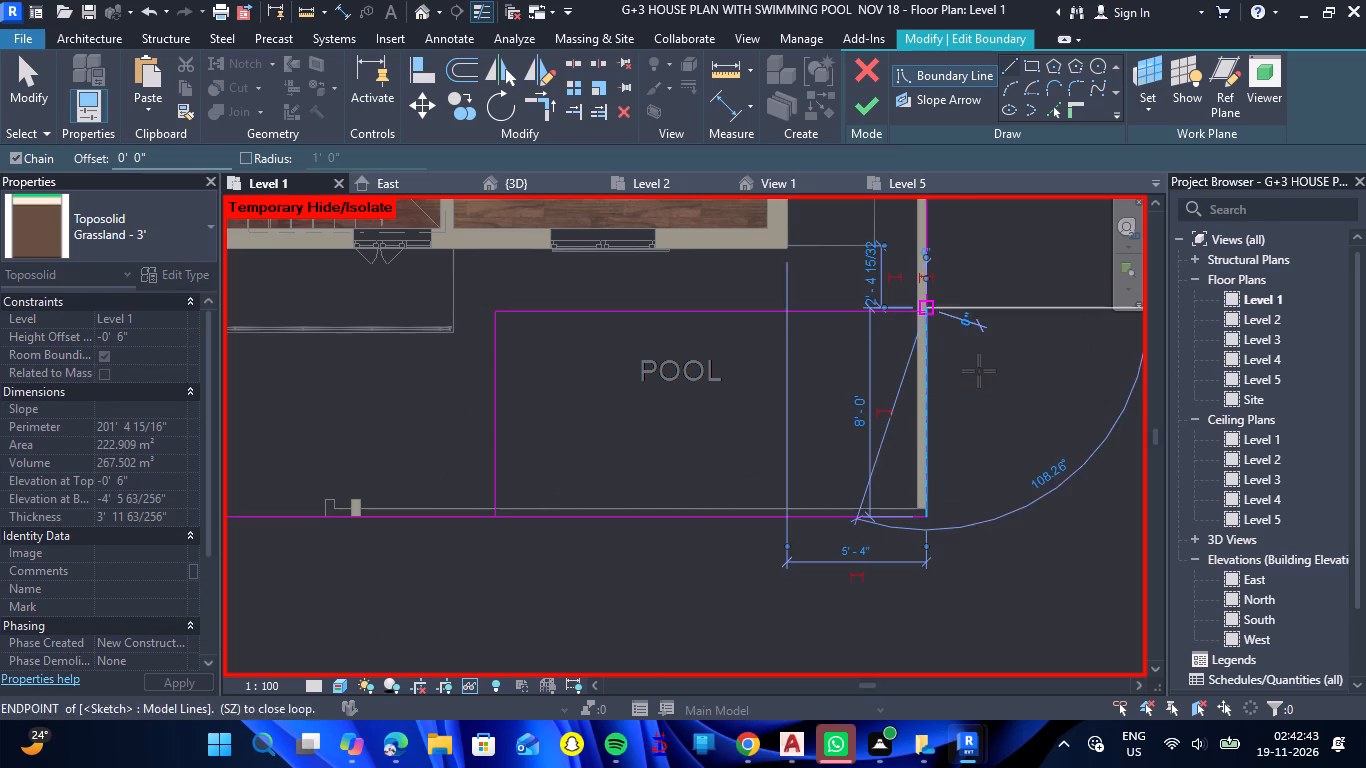
key("Escape")
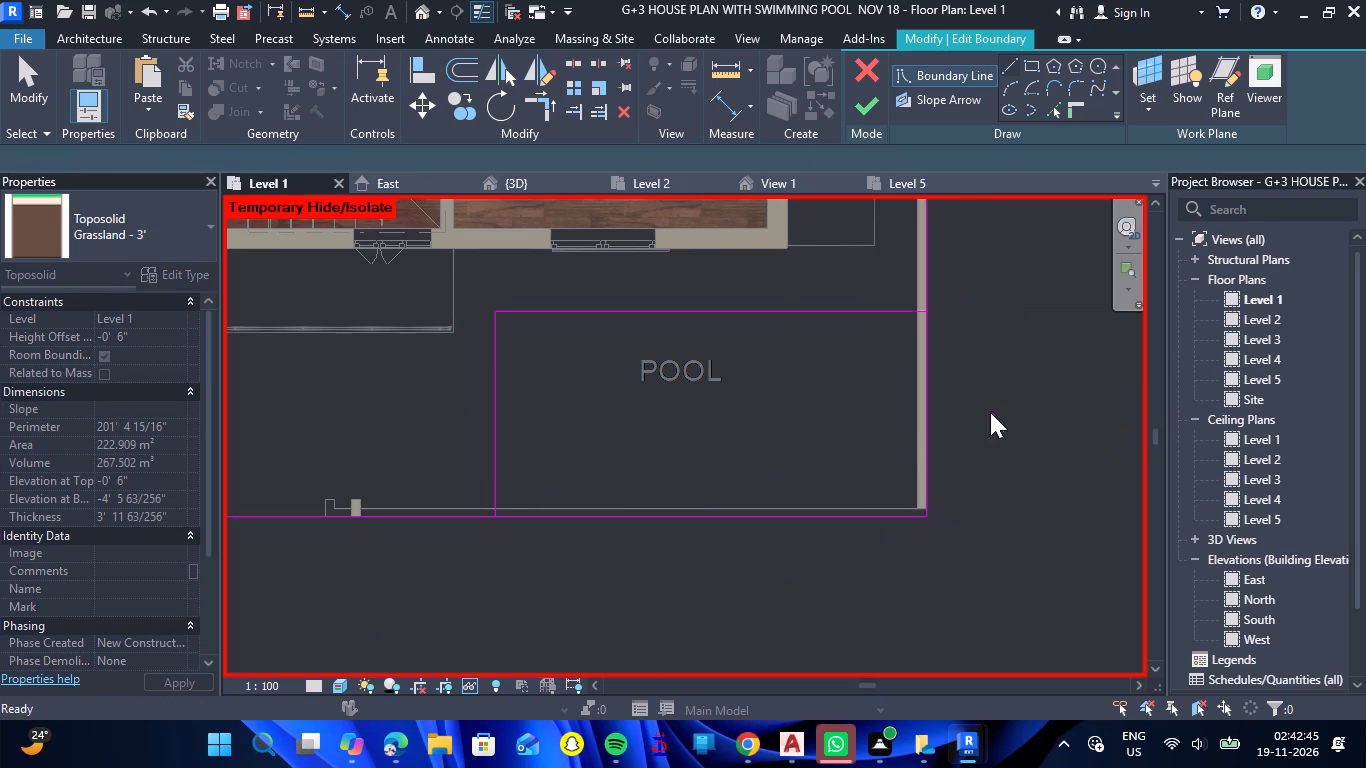
left_click(867, 110)
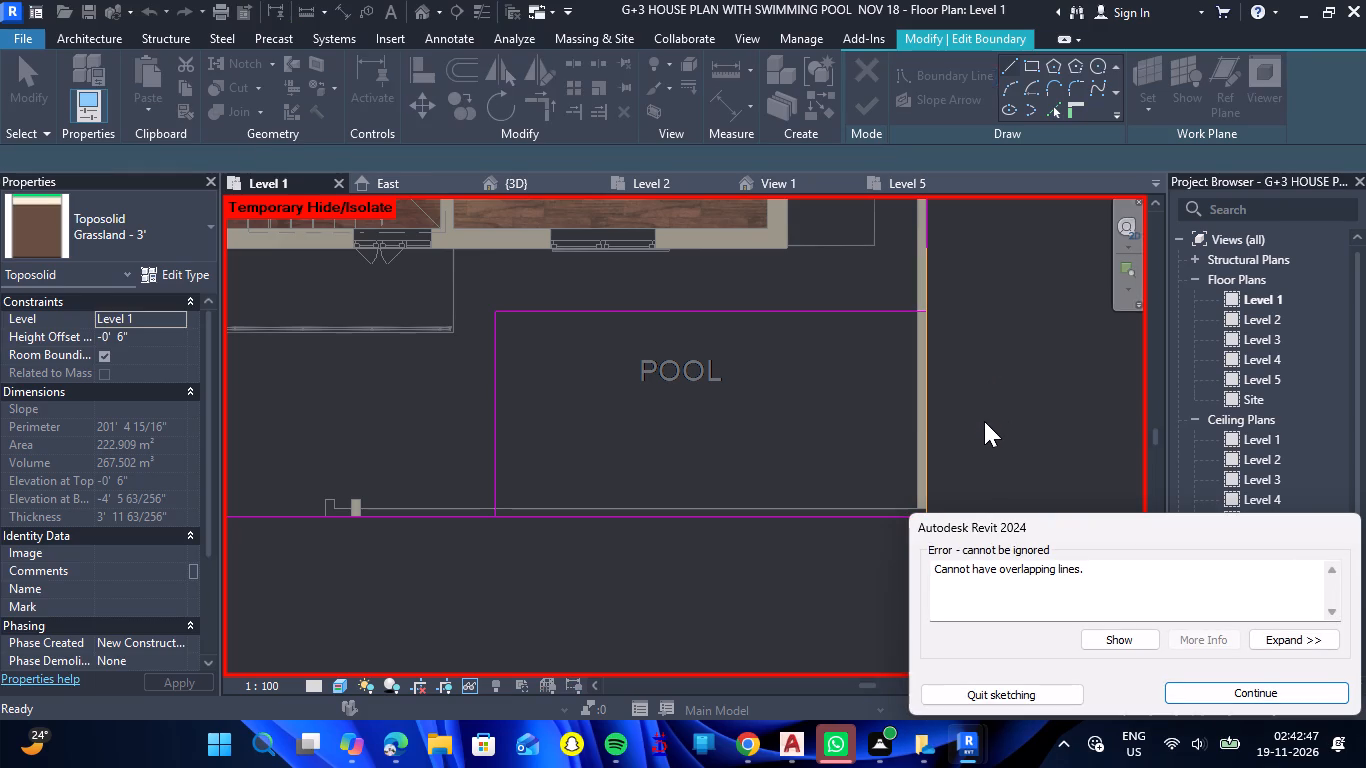
scroll(979, 519, "down", 1)
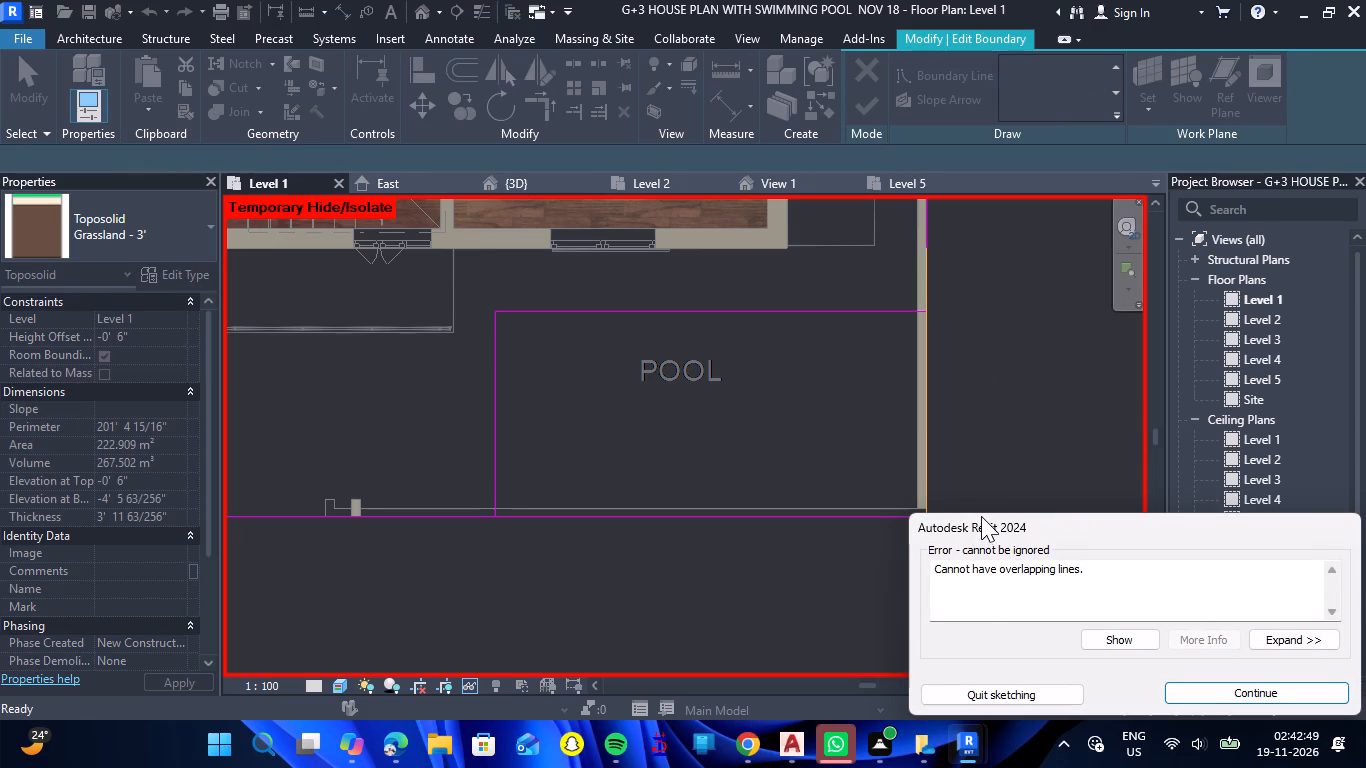
left_click(1174, 692)
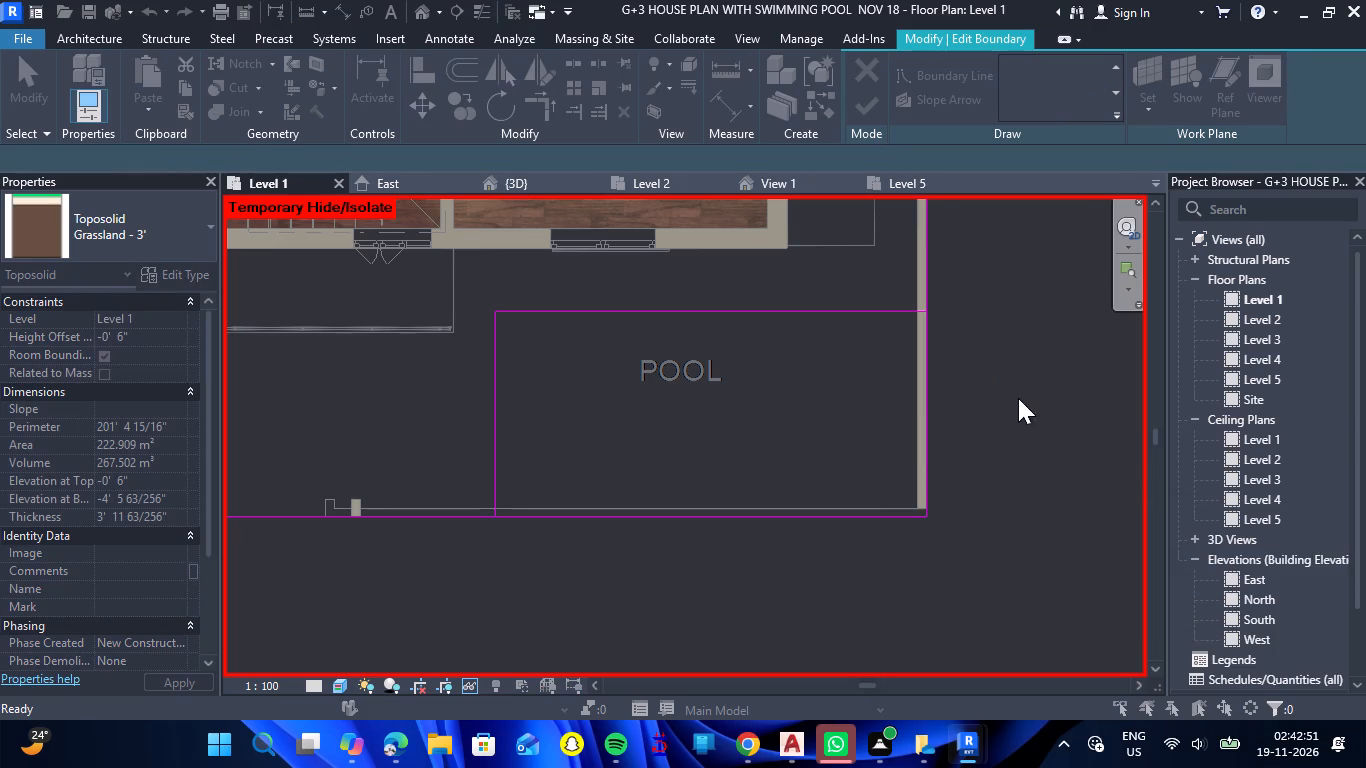
key("Escape")
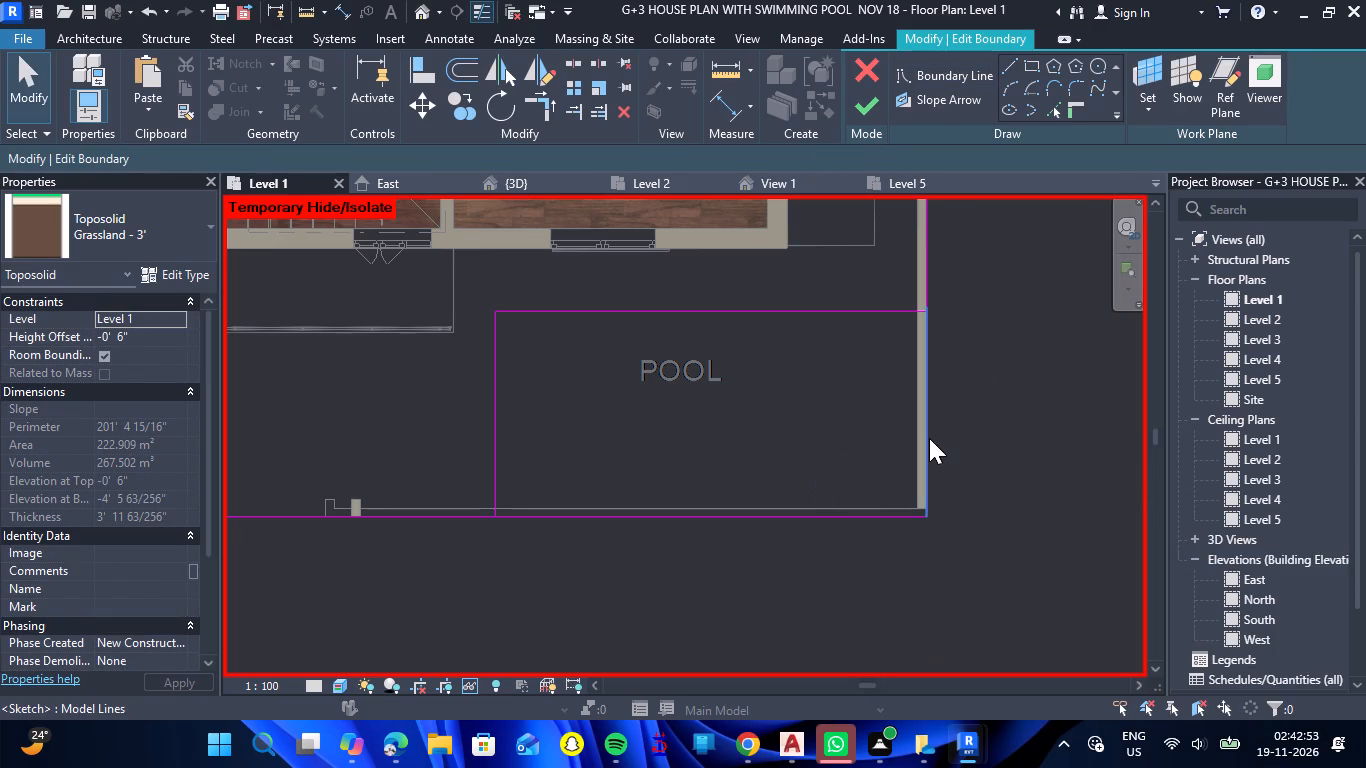
Delete the 8' 0" boundary line on the pool's outer side wall.
left_click(929, 438)
key("Delete")
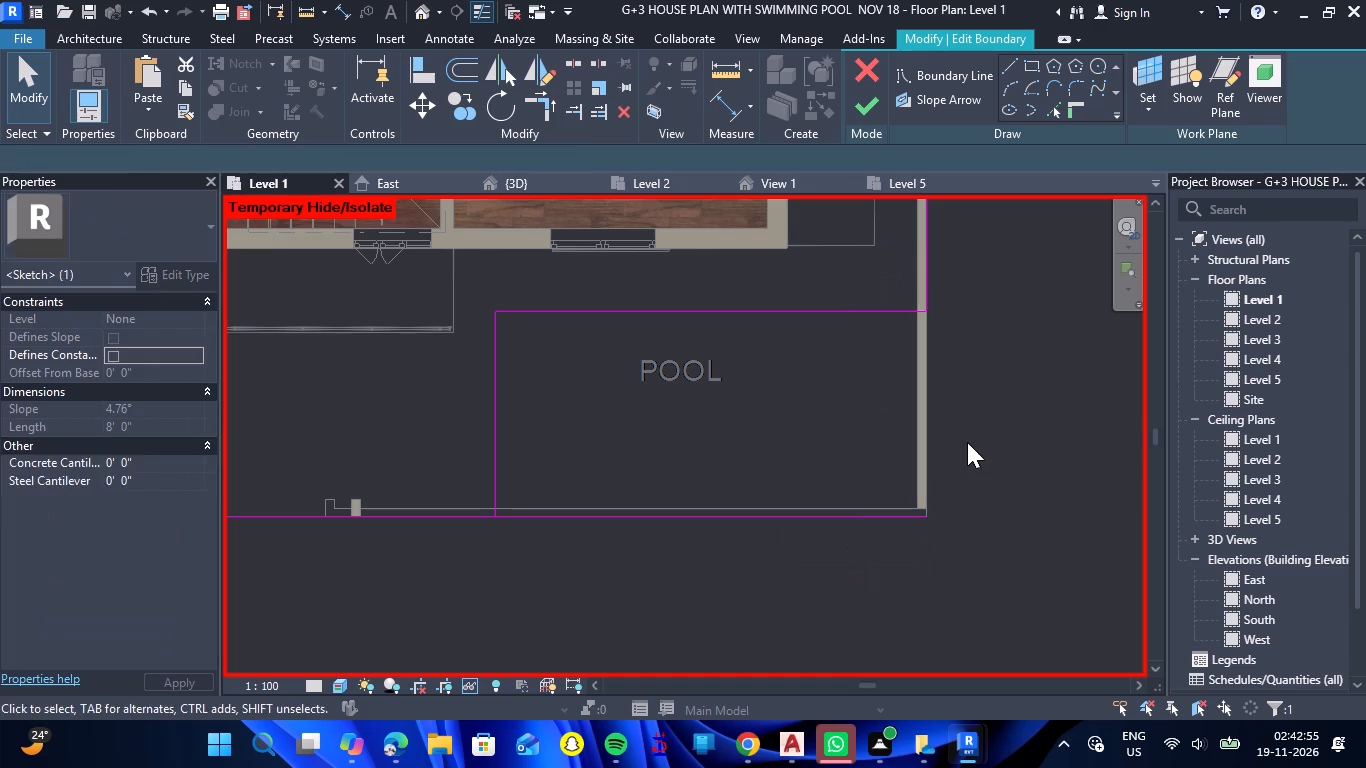
Pick the site's front edge and the side wall's outer face as boundary lines at 0' 0" offset, then undo the side line.
left_click(1051, 115)
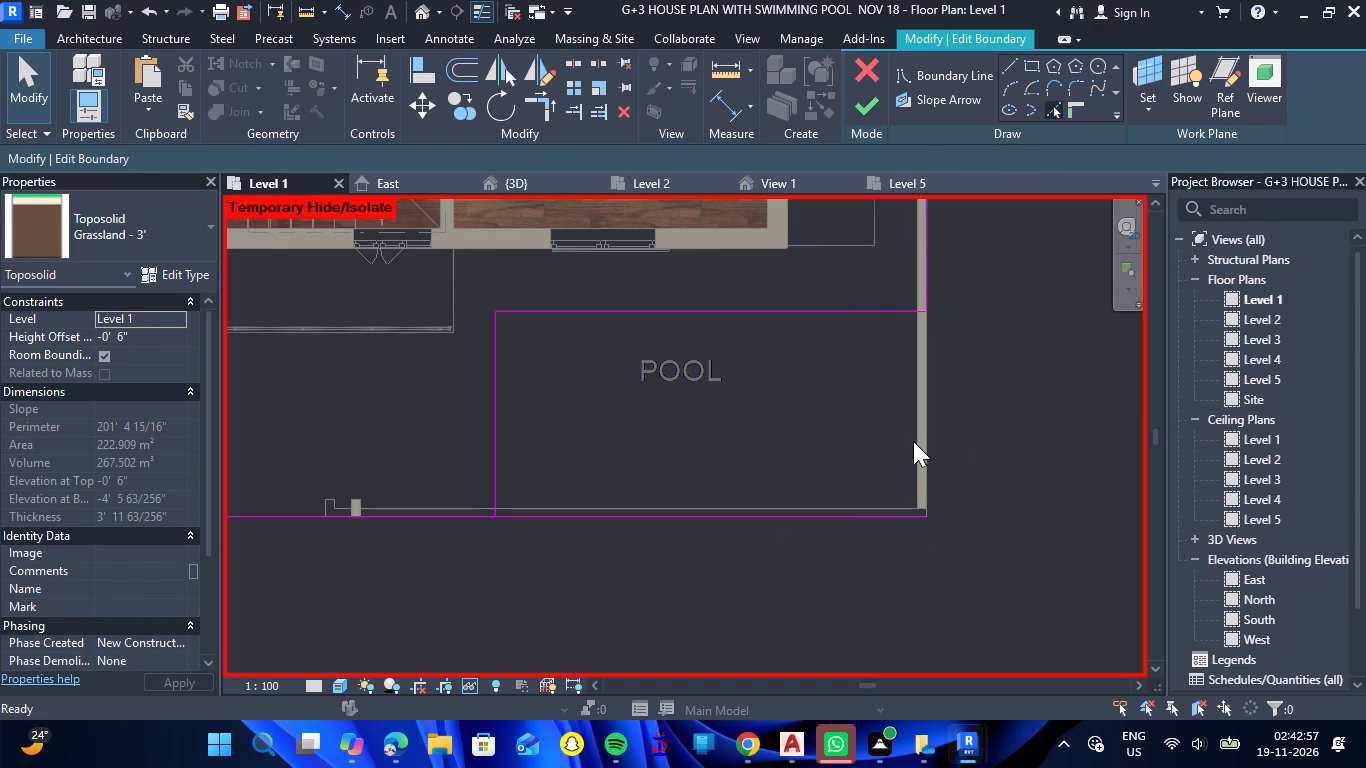
left_click(904, 513)
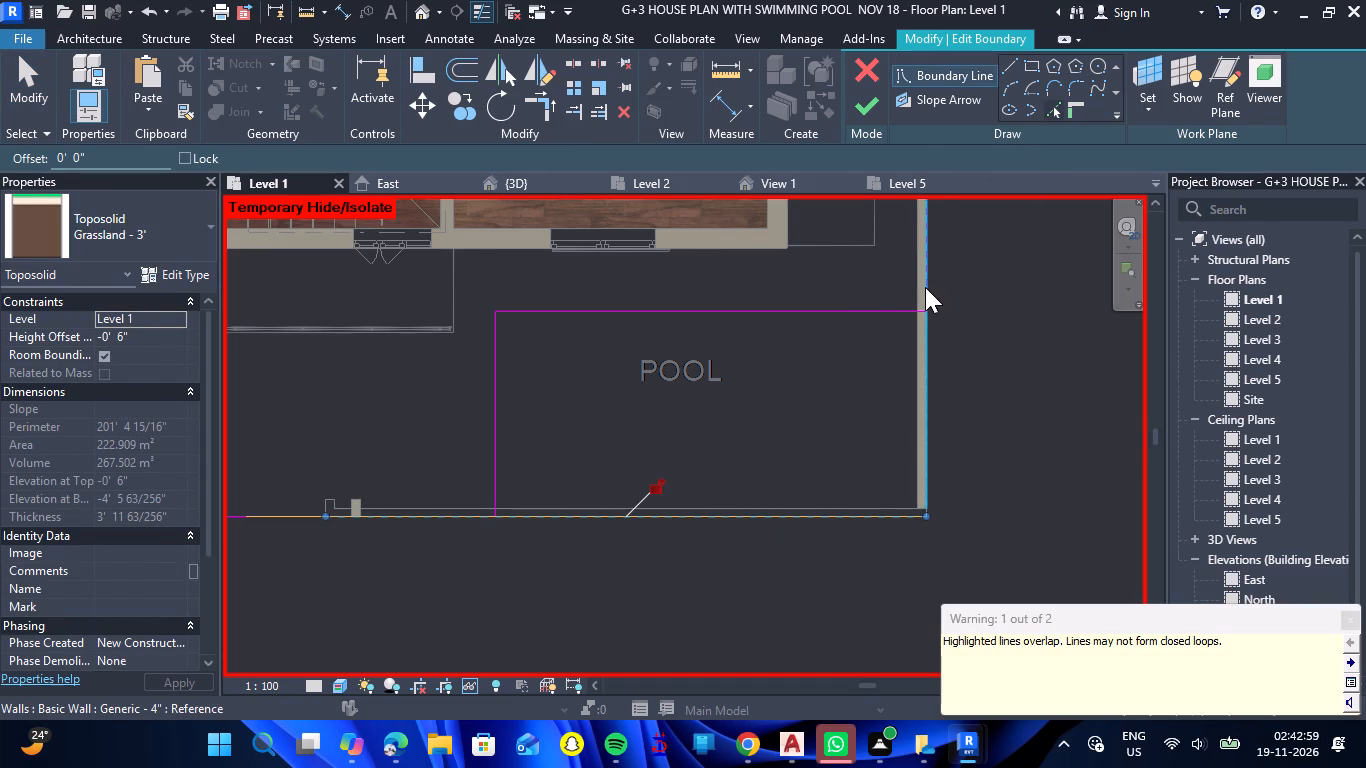
left_click(925, 287)
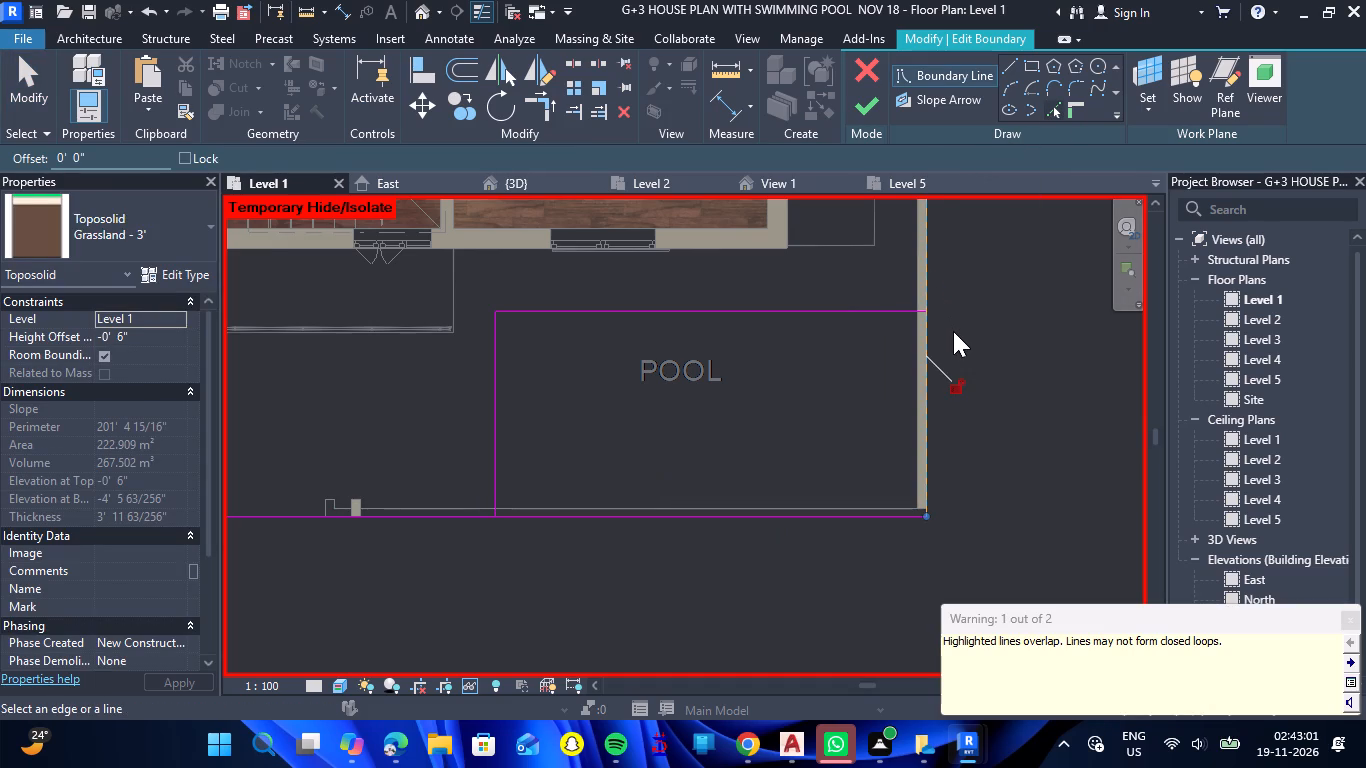
scroll(985, 340, "down", 6)
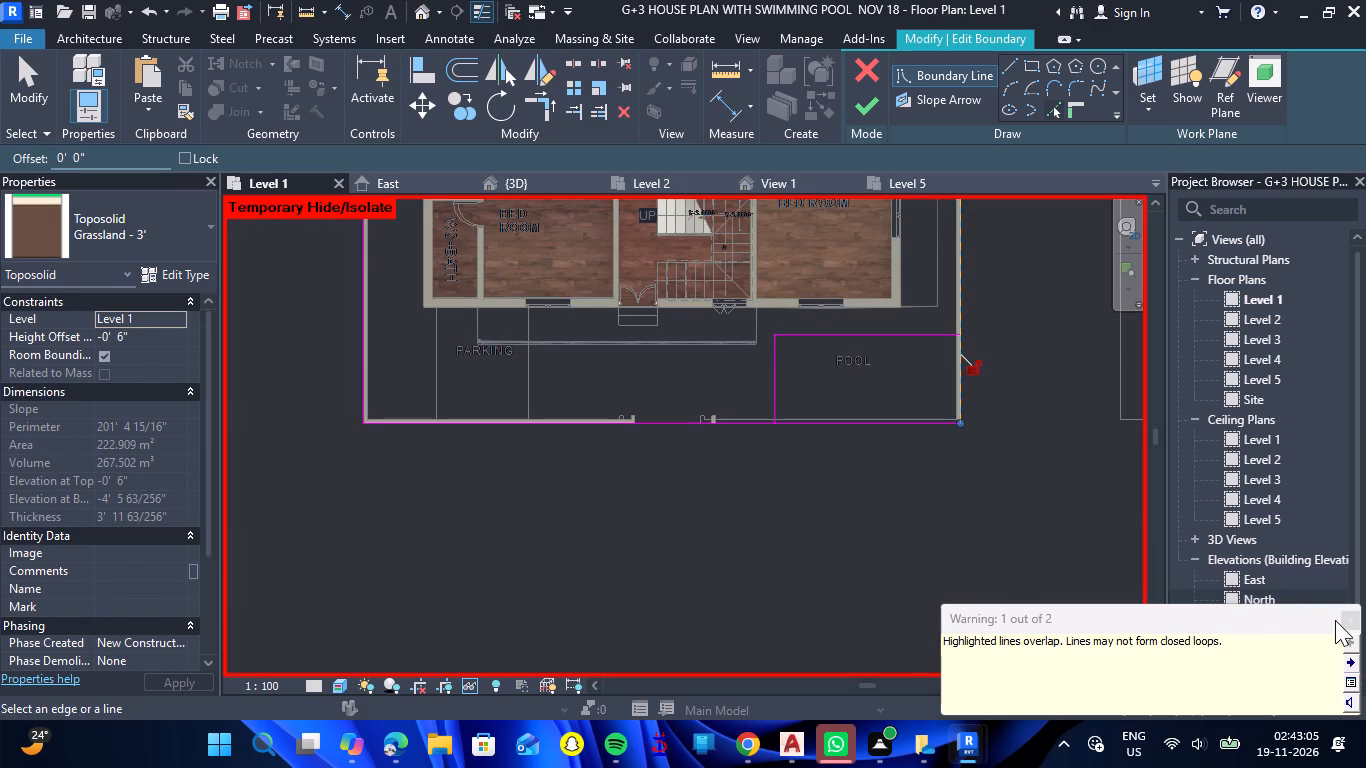
left_click(1351, 613)
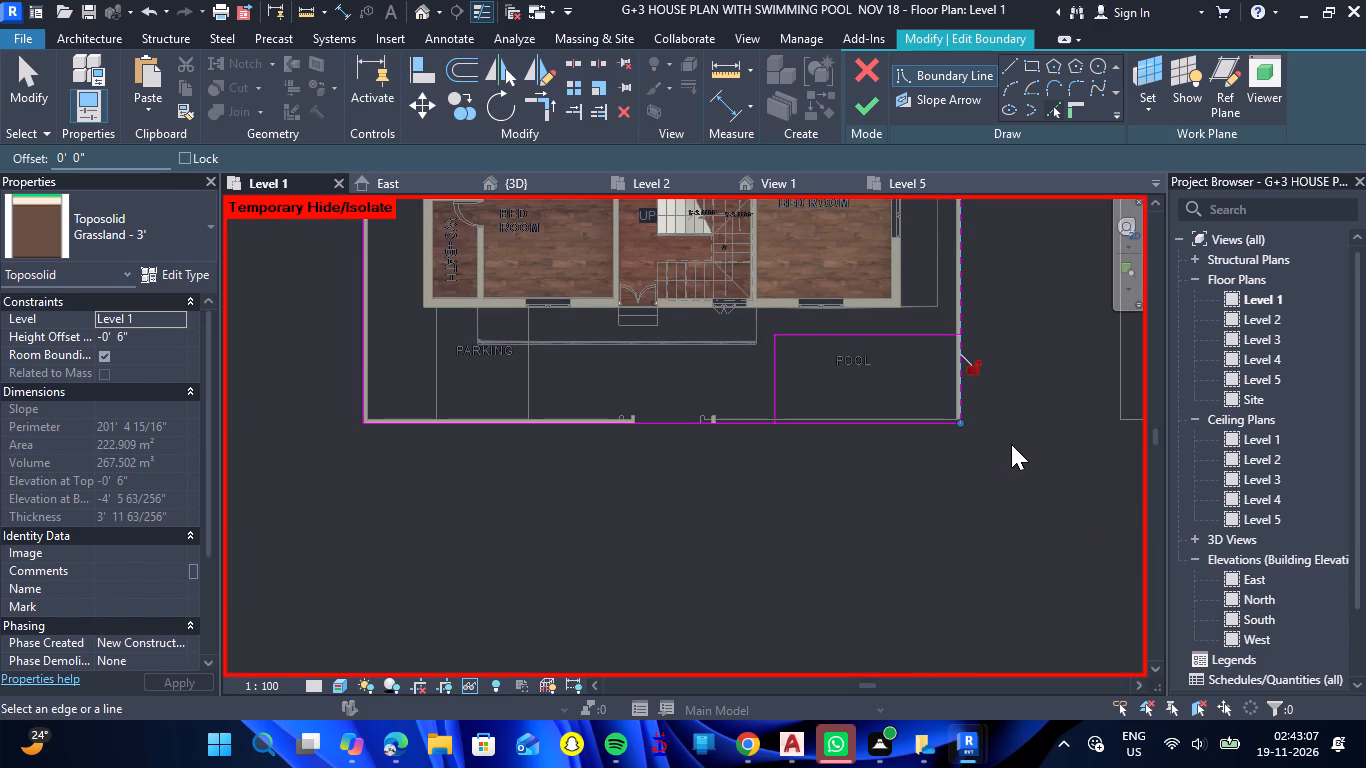
key("ctrl+z")
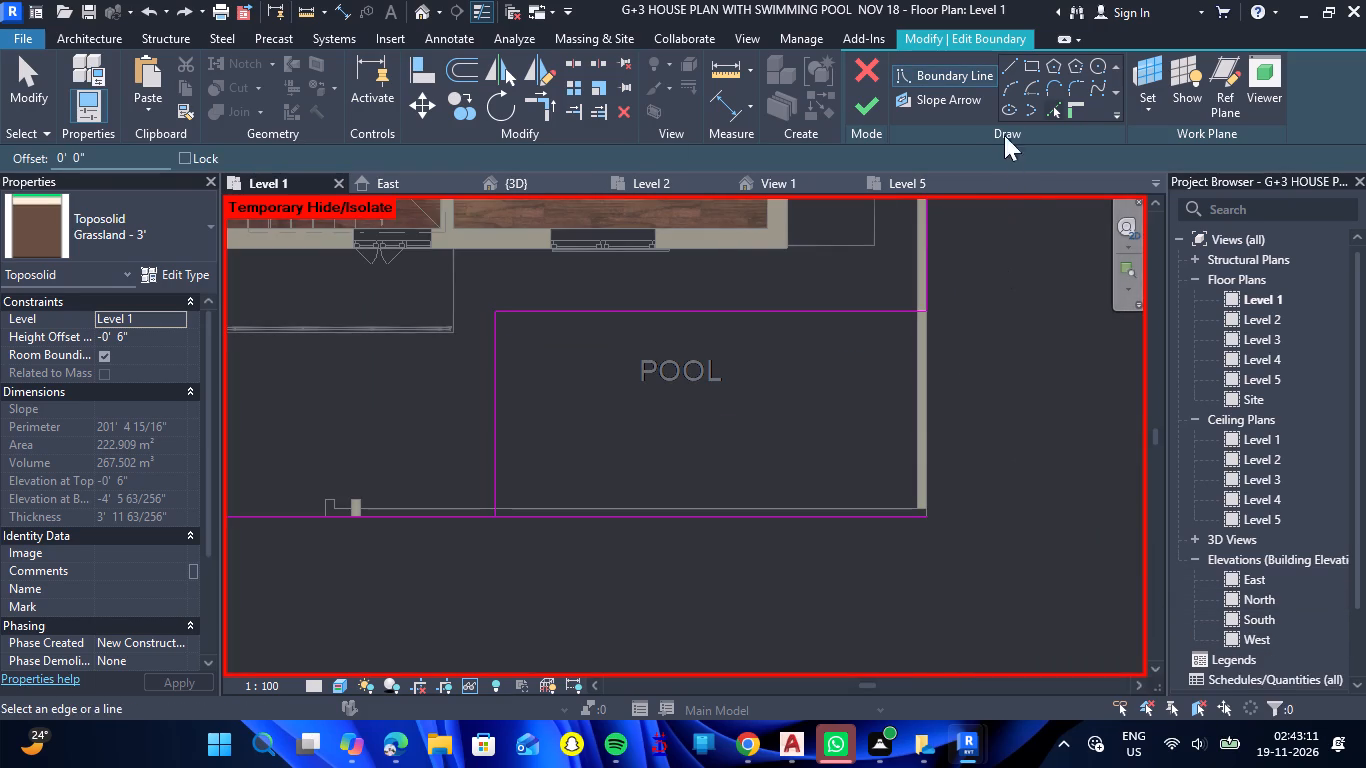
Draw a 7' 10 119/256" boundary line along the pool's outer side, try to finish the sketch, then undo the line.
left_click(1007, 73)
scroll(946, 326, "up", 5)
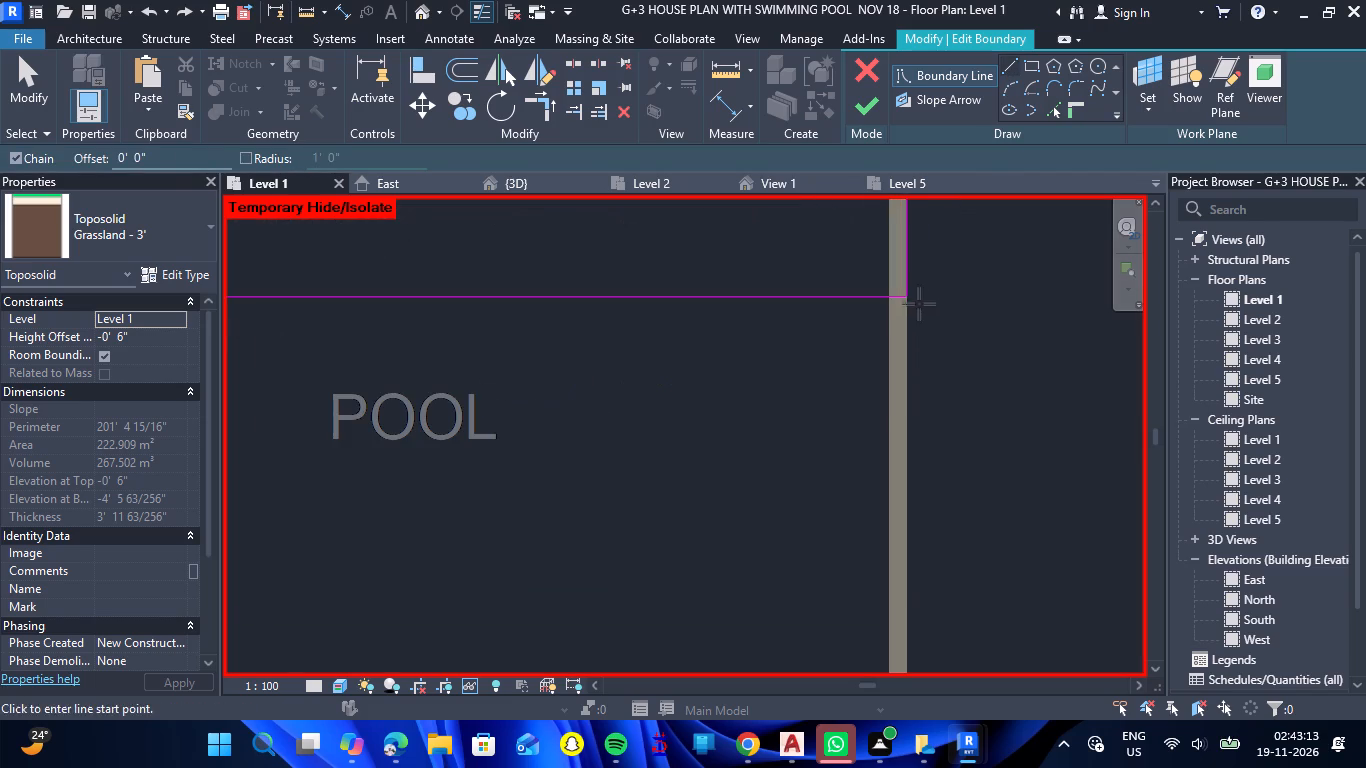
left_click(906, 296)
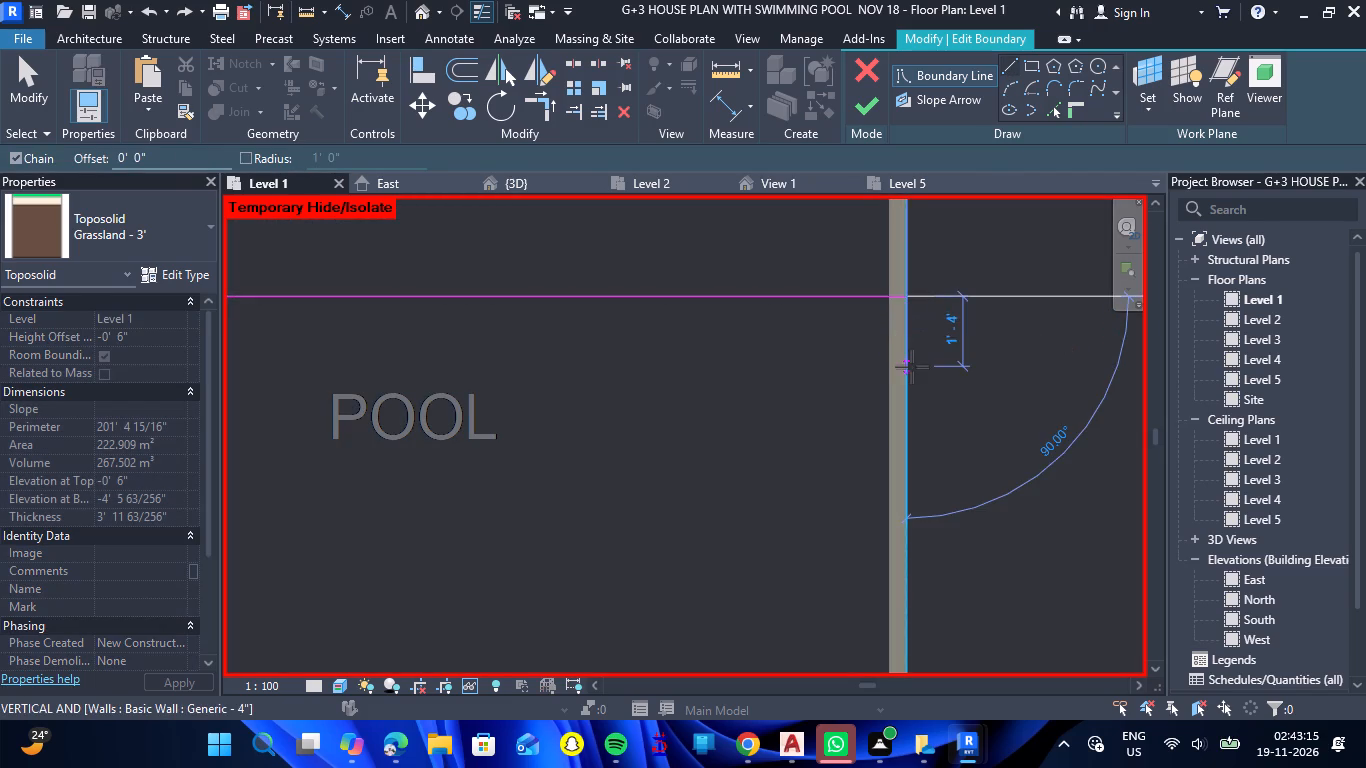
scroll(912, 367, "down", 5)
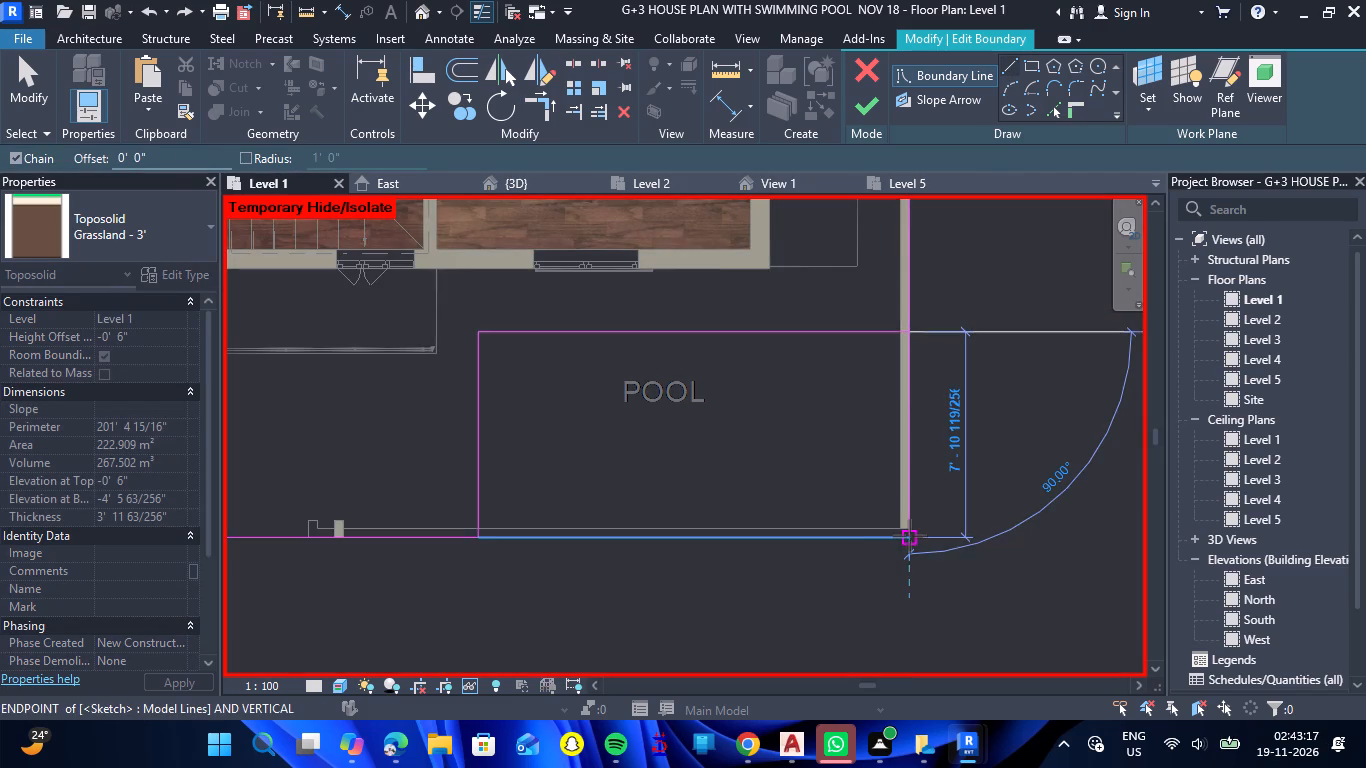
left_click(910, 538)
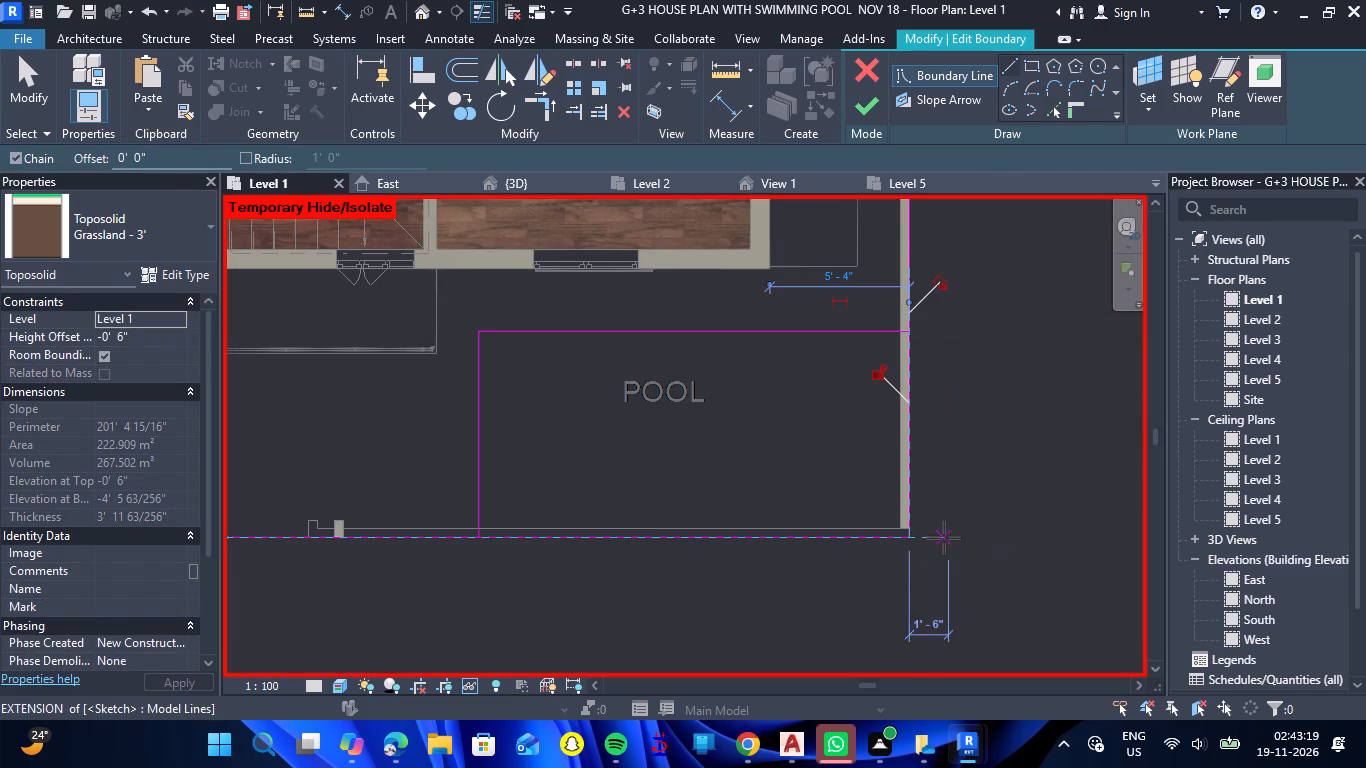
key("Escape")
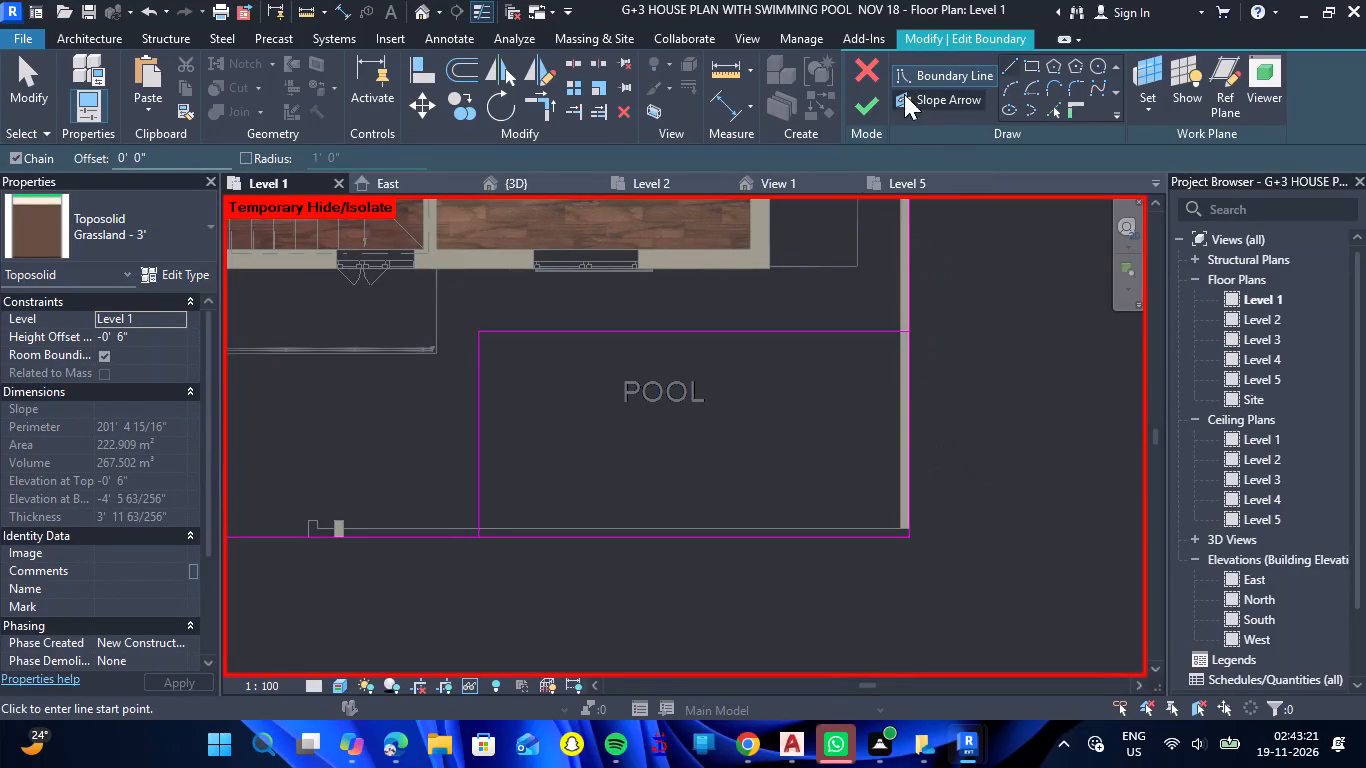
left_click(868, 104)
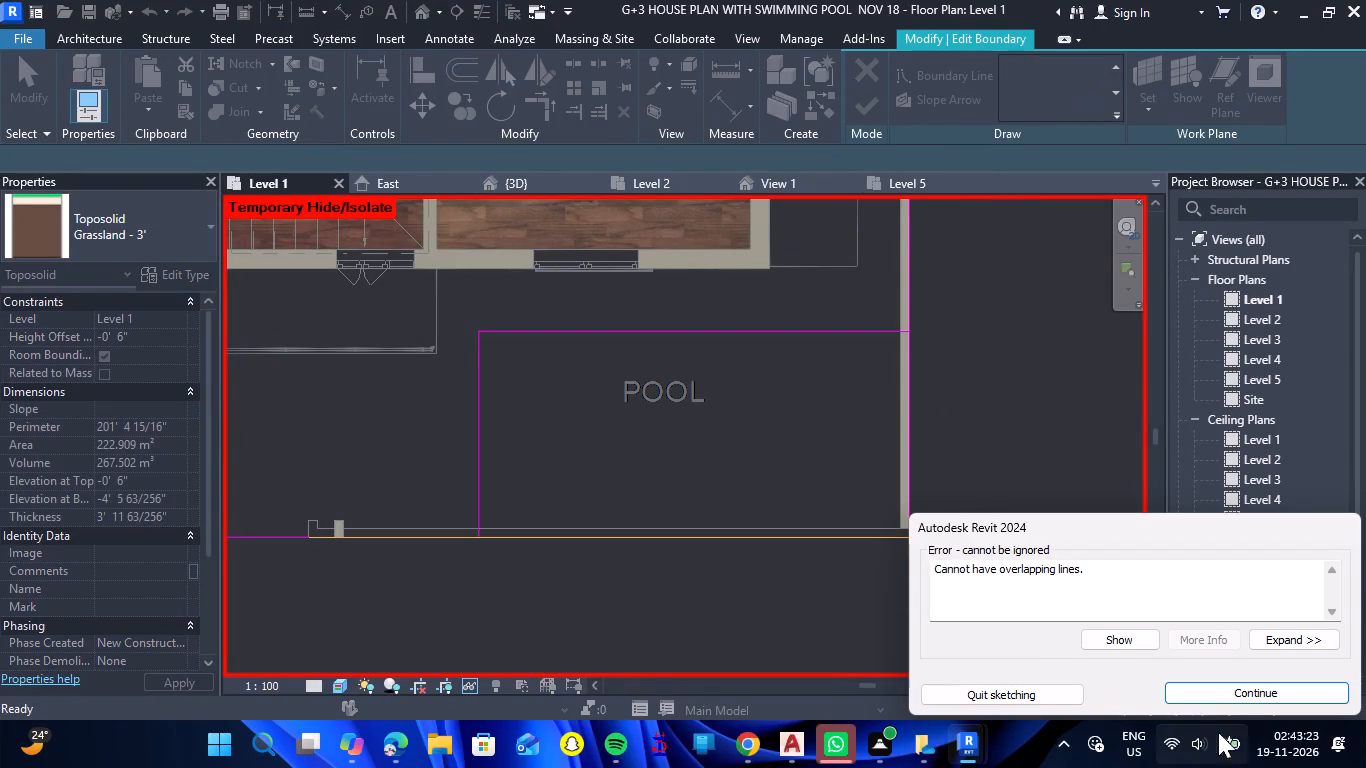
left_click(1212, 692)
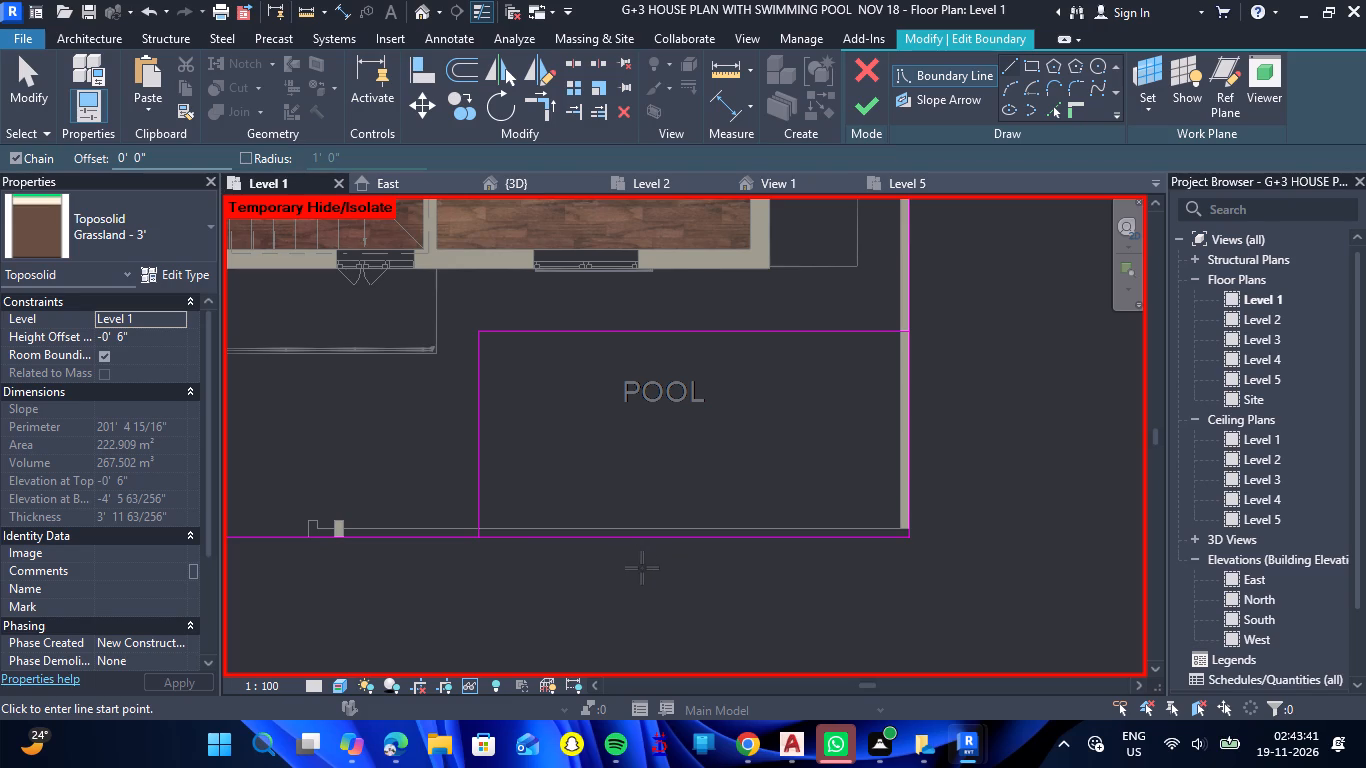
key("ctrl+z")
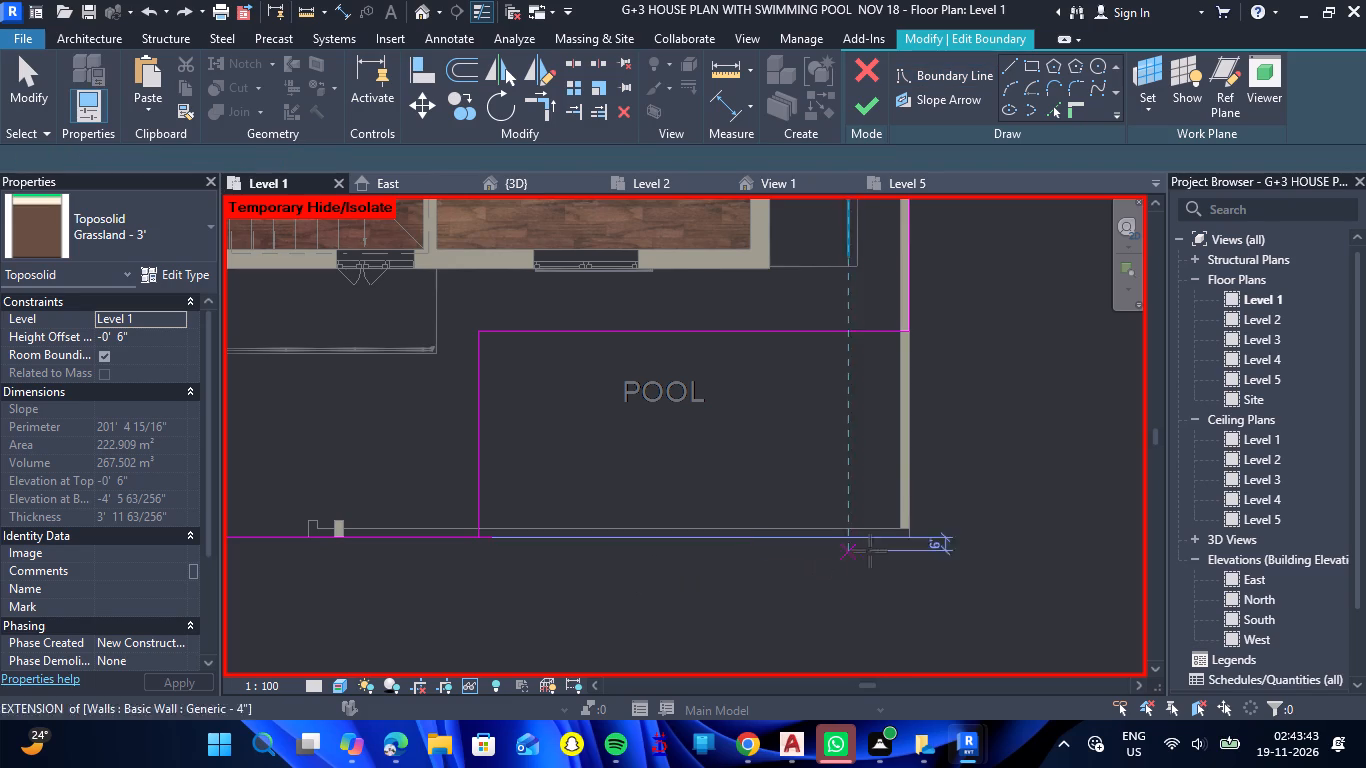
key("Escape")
Select the 23' 0" boundary line overlapping the site's front edge along the pool.
left_click(788, 541)
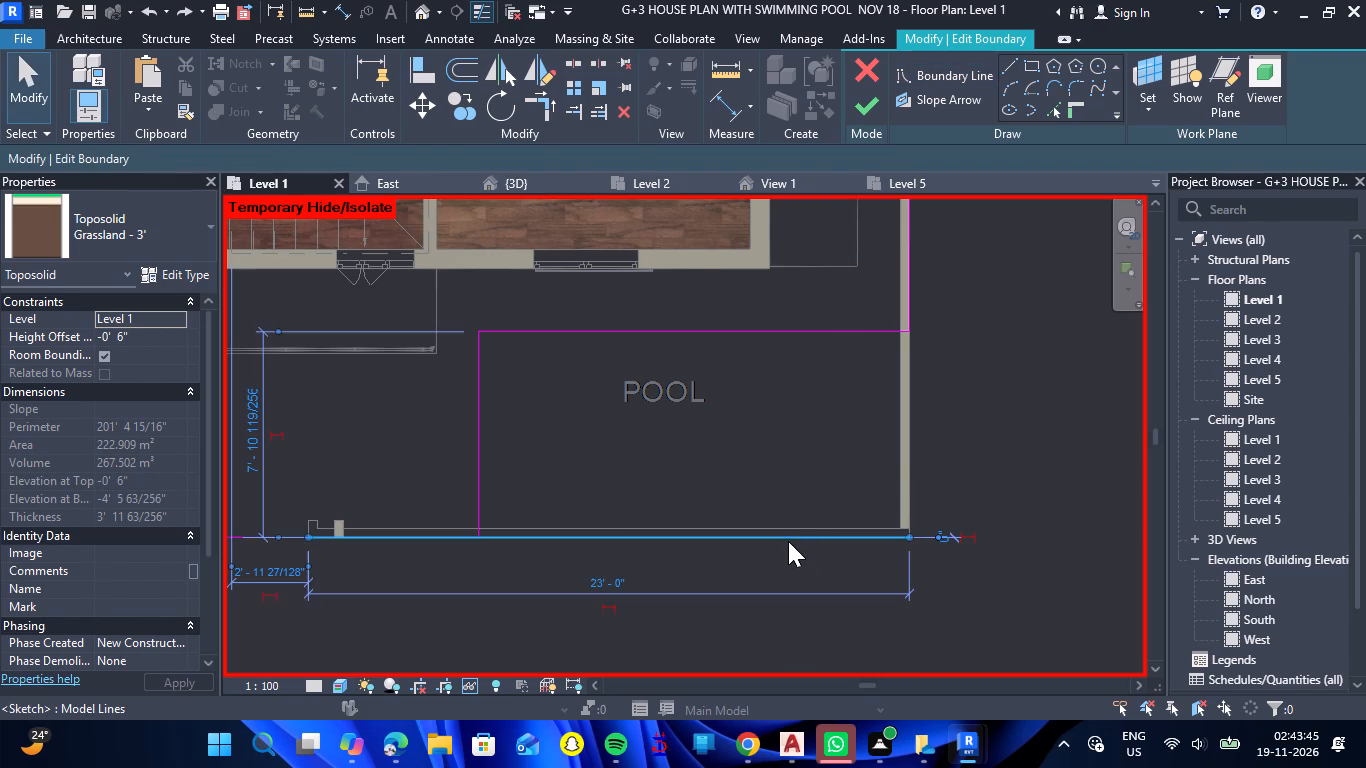
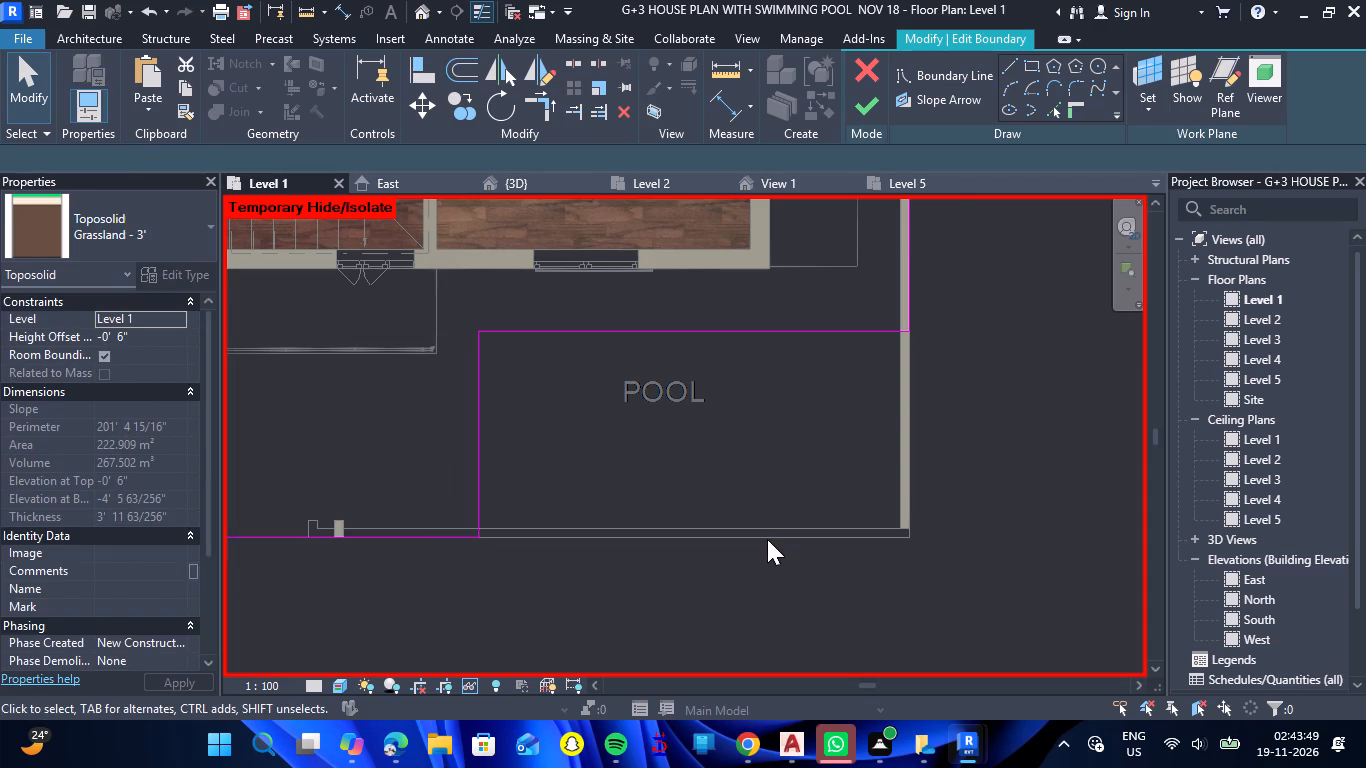
Finish the grass toposolid's boundary sketch with the pool area cut out and clear the selection.
left_click(863, 120)
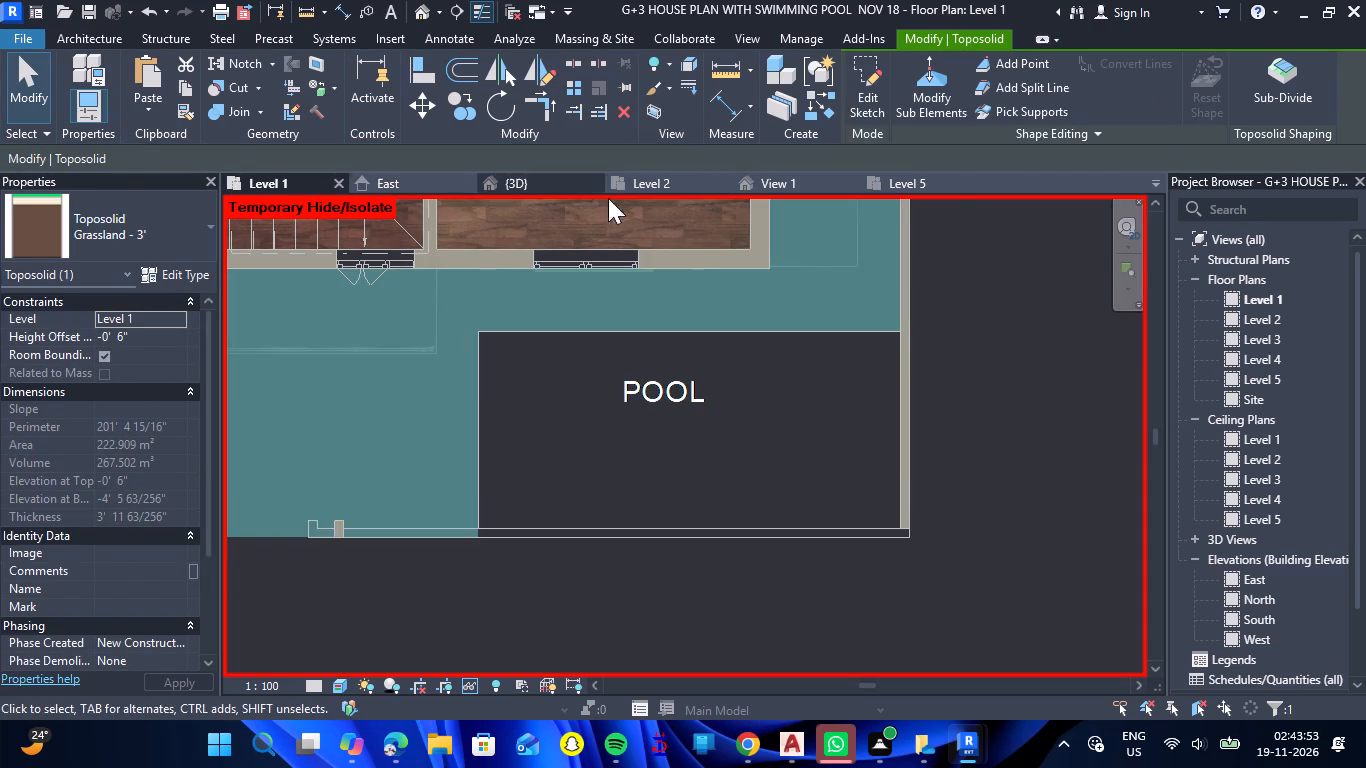
left_click(1001, 419)
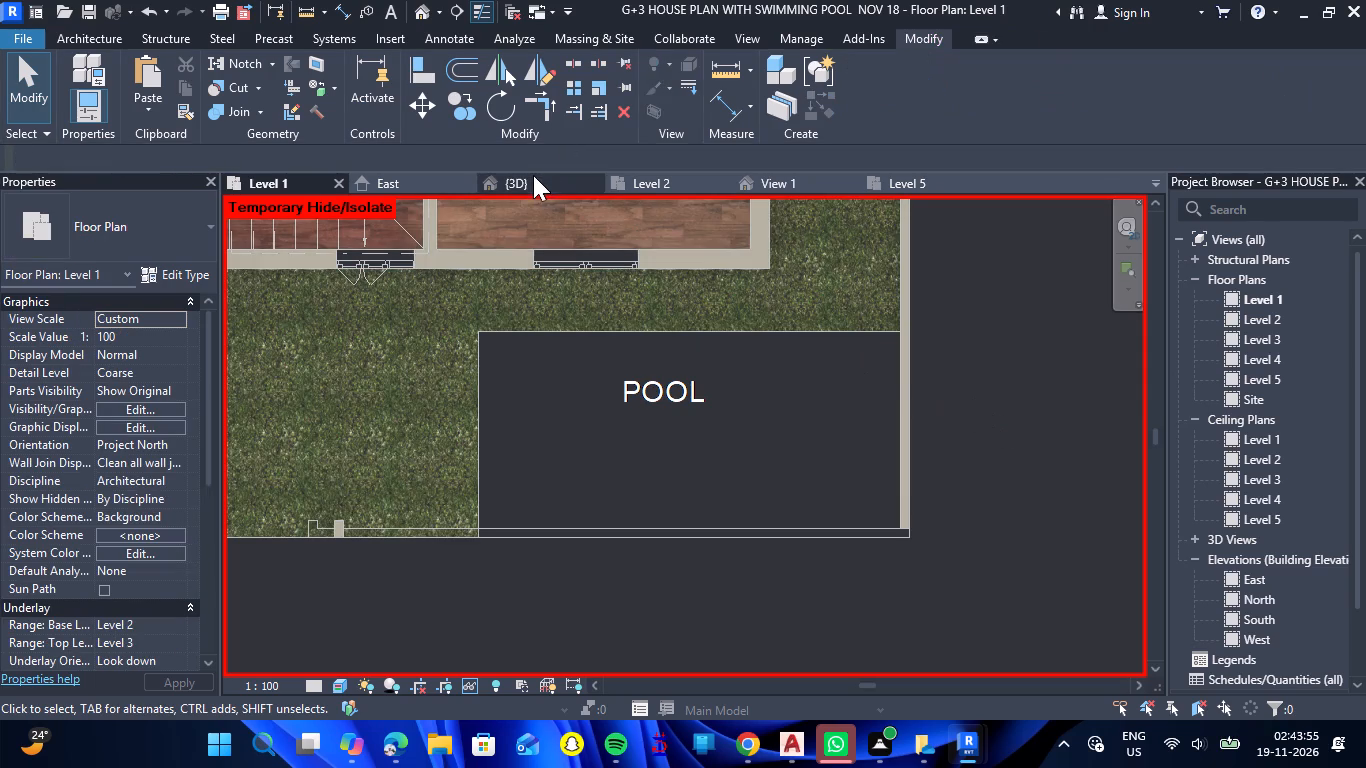
Reset the temporary hide/isolate in the {3D} view.
left_click(527, 182)
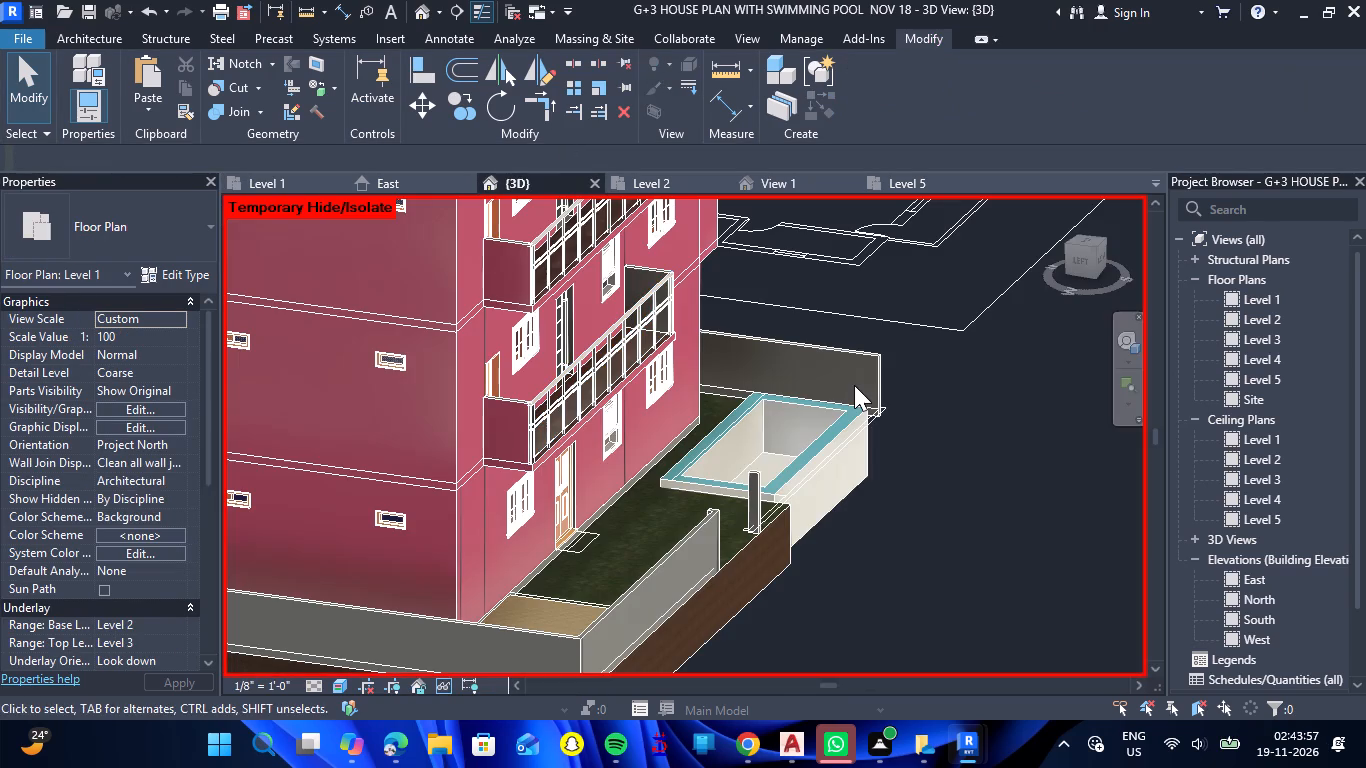
scroll(852, 514, "up", 2)
type("HR")
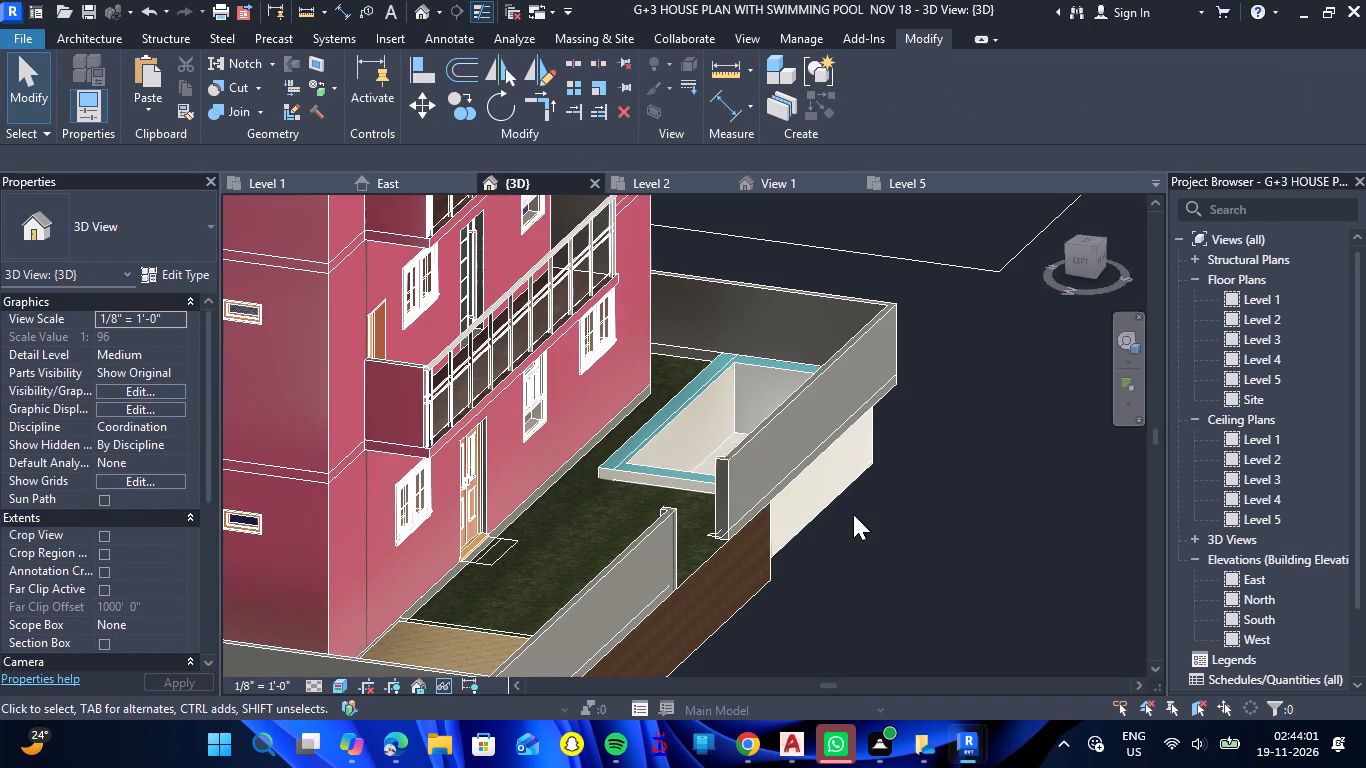
Examine the pool, the compound walls and the toposolid edges at the site's front corner from several angles in 3D.
scroll(924, 527, "down", 1)
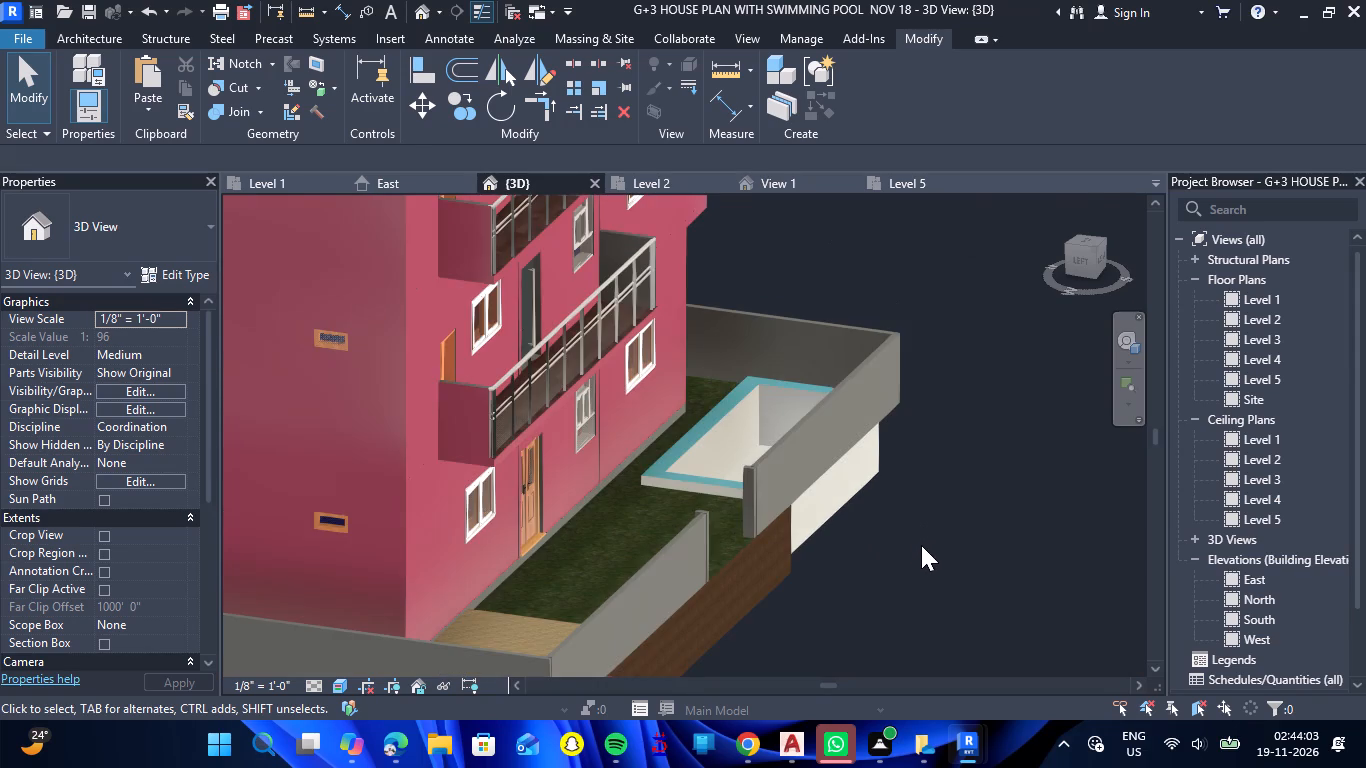
left_click_drag(912, 557, 766, 566, "shift")
right_click_drag(912, 557, 766, 566, "shift")
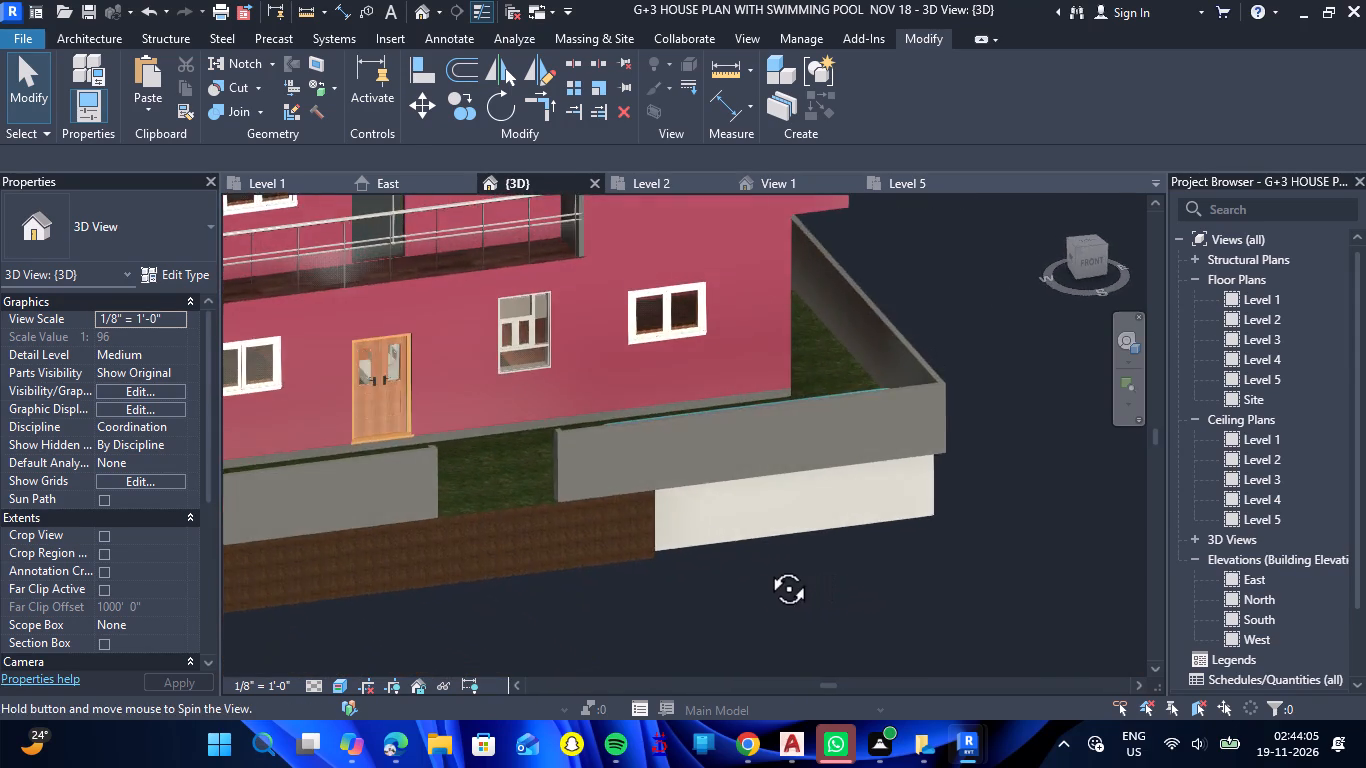
right_click_drag(766, 566, 555, 533, "shift")
left_click_drag(766, 566, 555, 533, "shift")
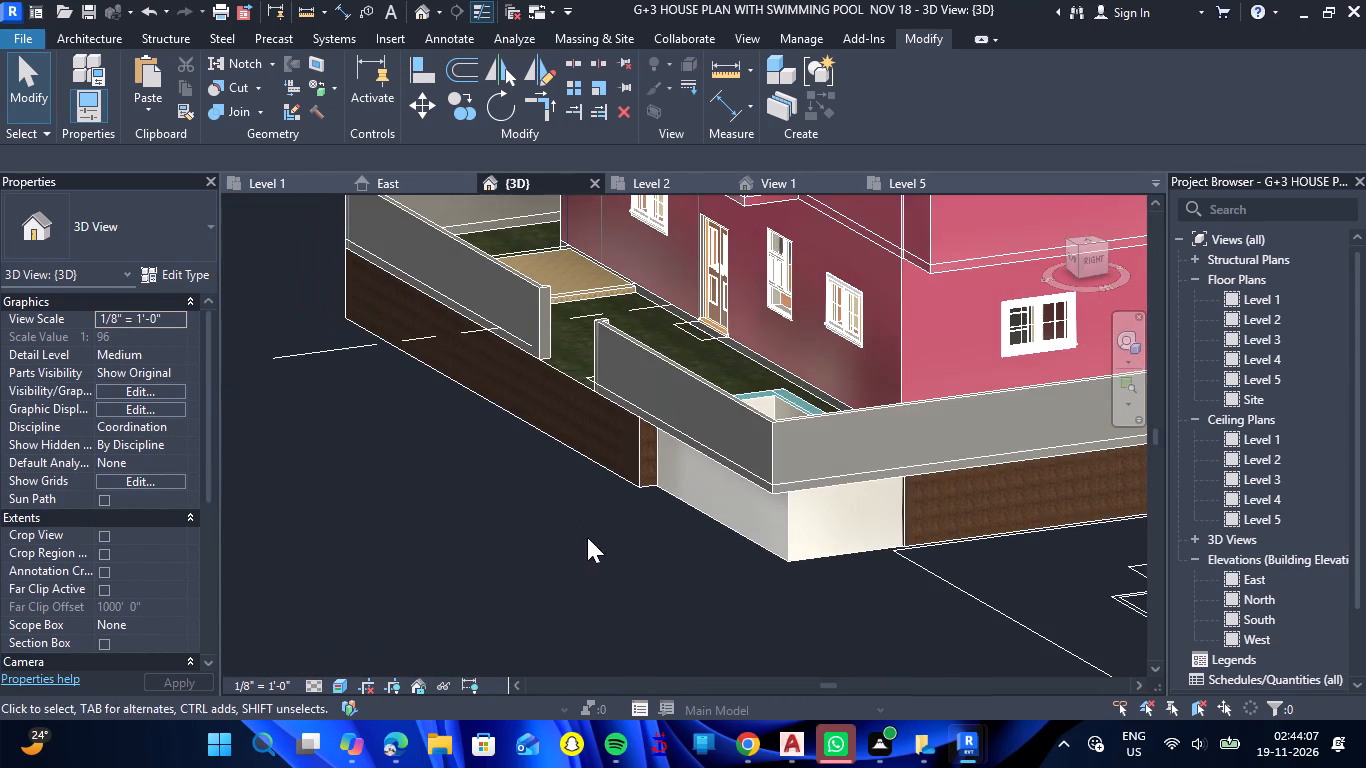
left_click_drag(634, 540, 591, 582)
right_click_drag(634, 540, 591, 582, "shift")
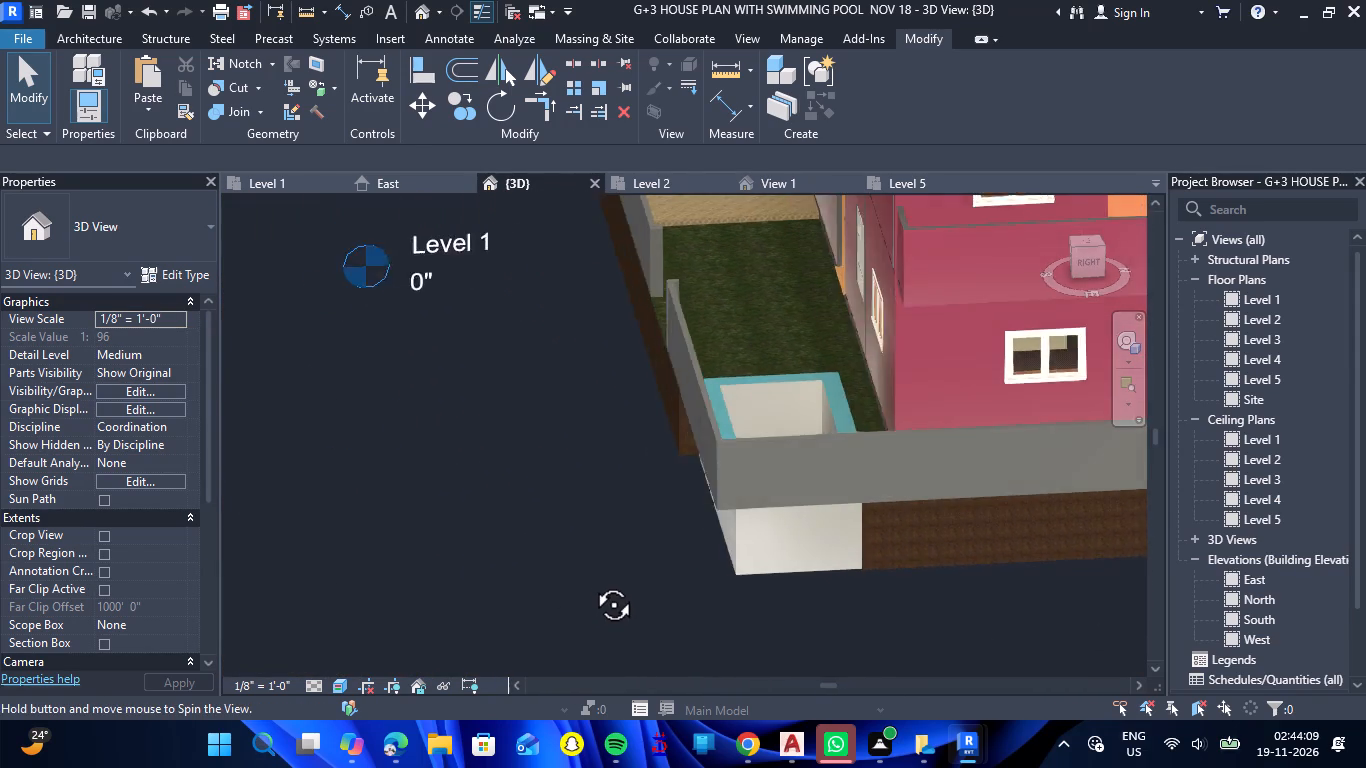
left_click_drag(591, 582, 599, 584)
right_click_drag(591, 582, 599, 584, "shift")
left_click_drag(592, 561, 739, 608)
right_click_drag(592, 561, 739, 608, "shift")
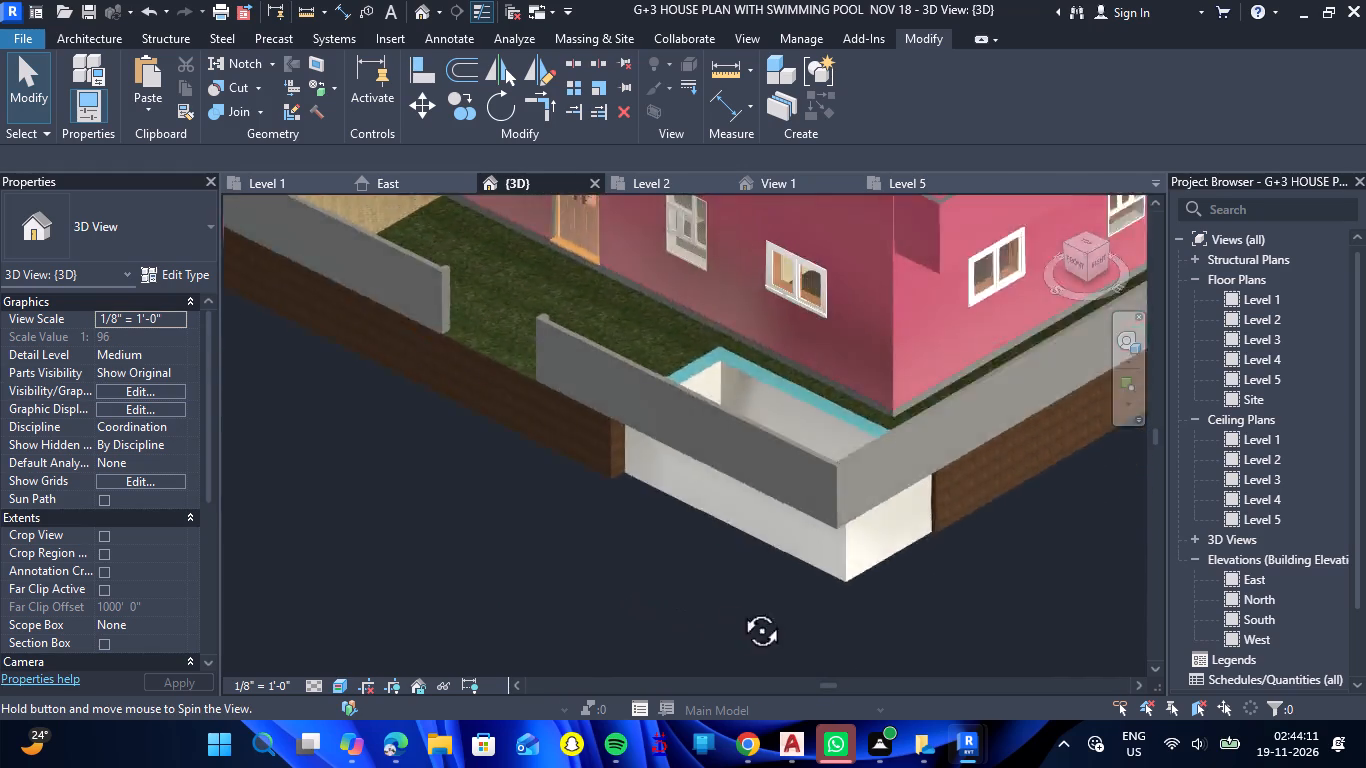
right_click_drag(739, 608, 805, 615, "shift")
left_click_drag(739, 608, 805, 615)
Temporarily hide the front compound wall beside the pool in the 3D view.
left_click(791, 432)
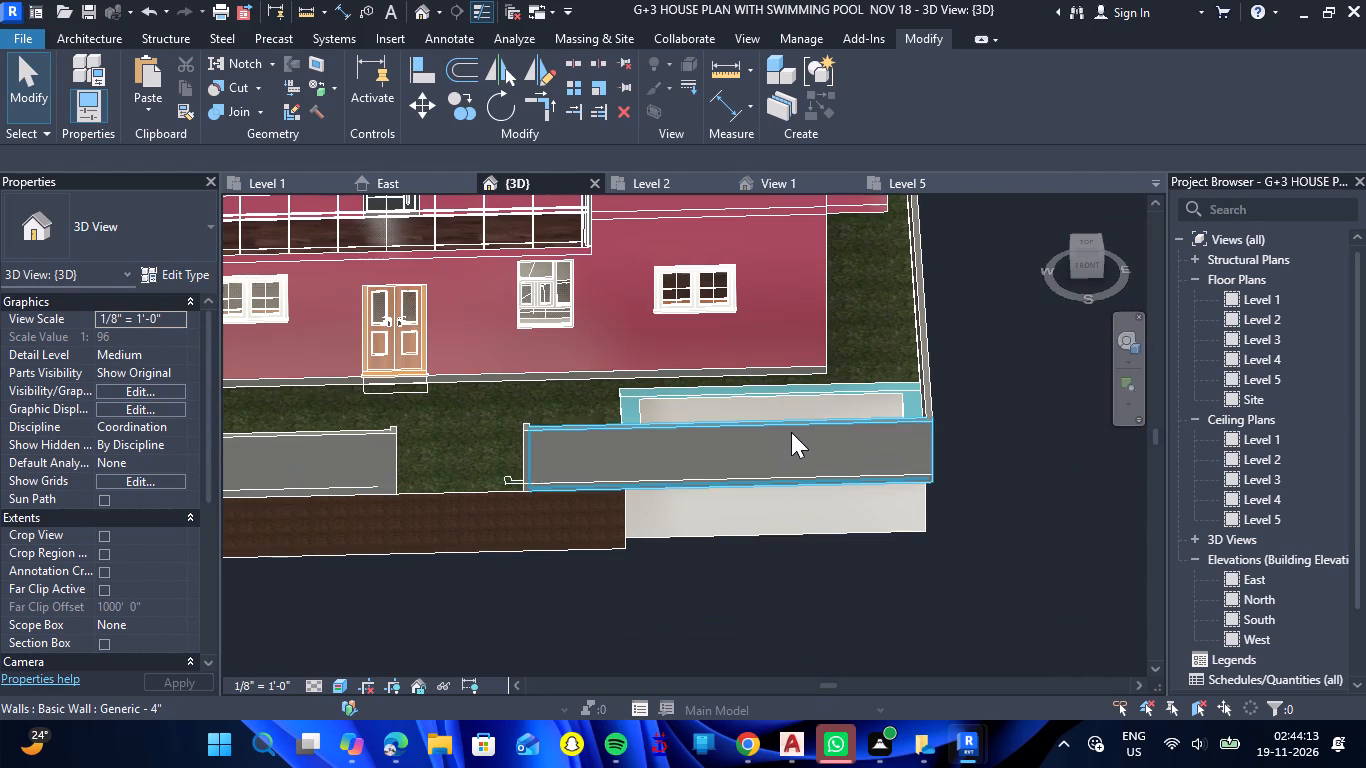
type("HH")
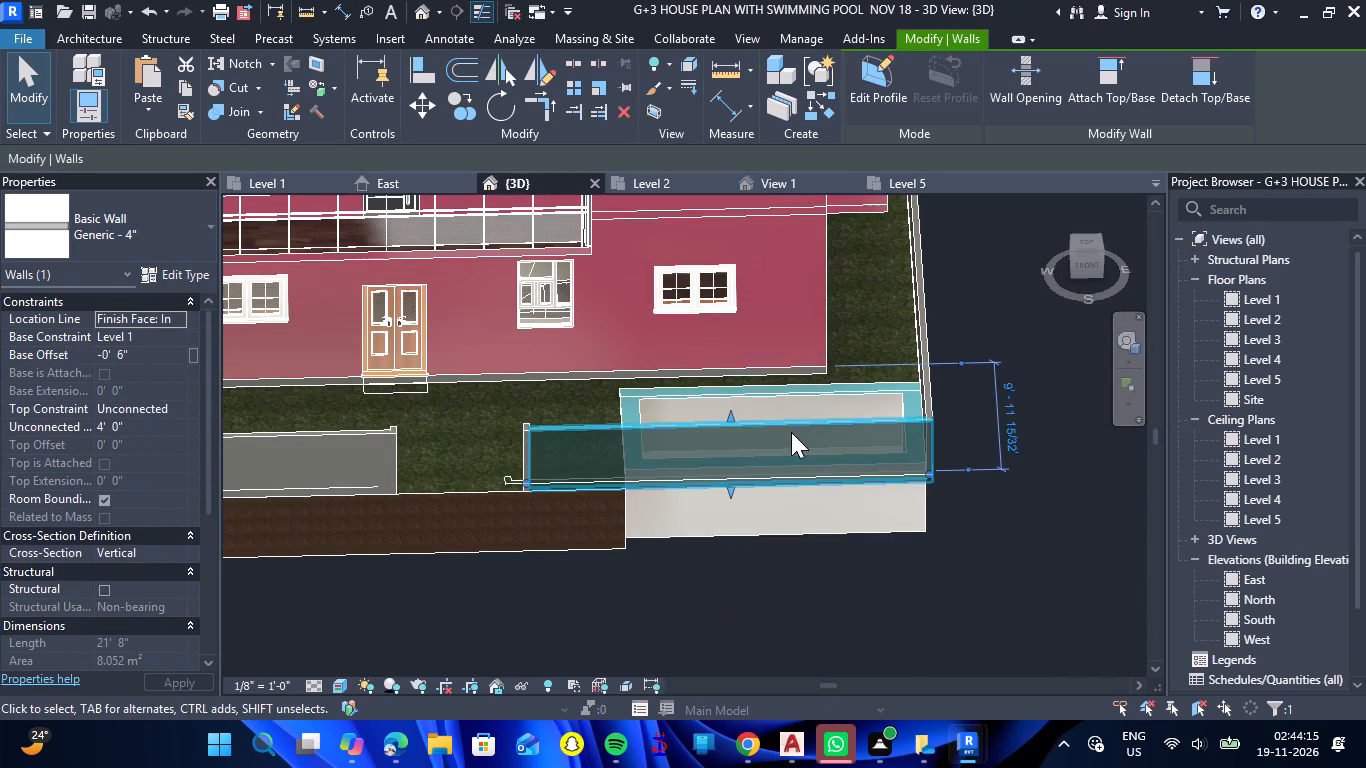
Return to the Level 1 floor plan at the pool area.
left_click(288, 187)
scroll(515, 532, "up", 1)
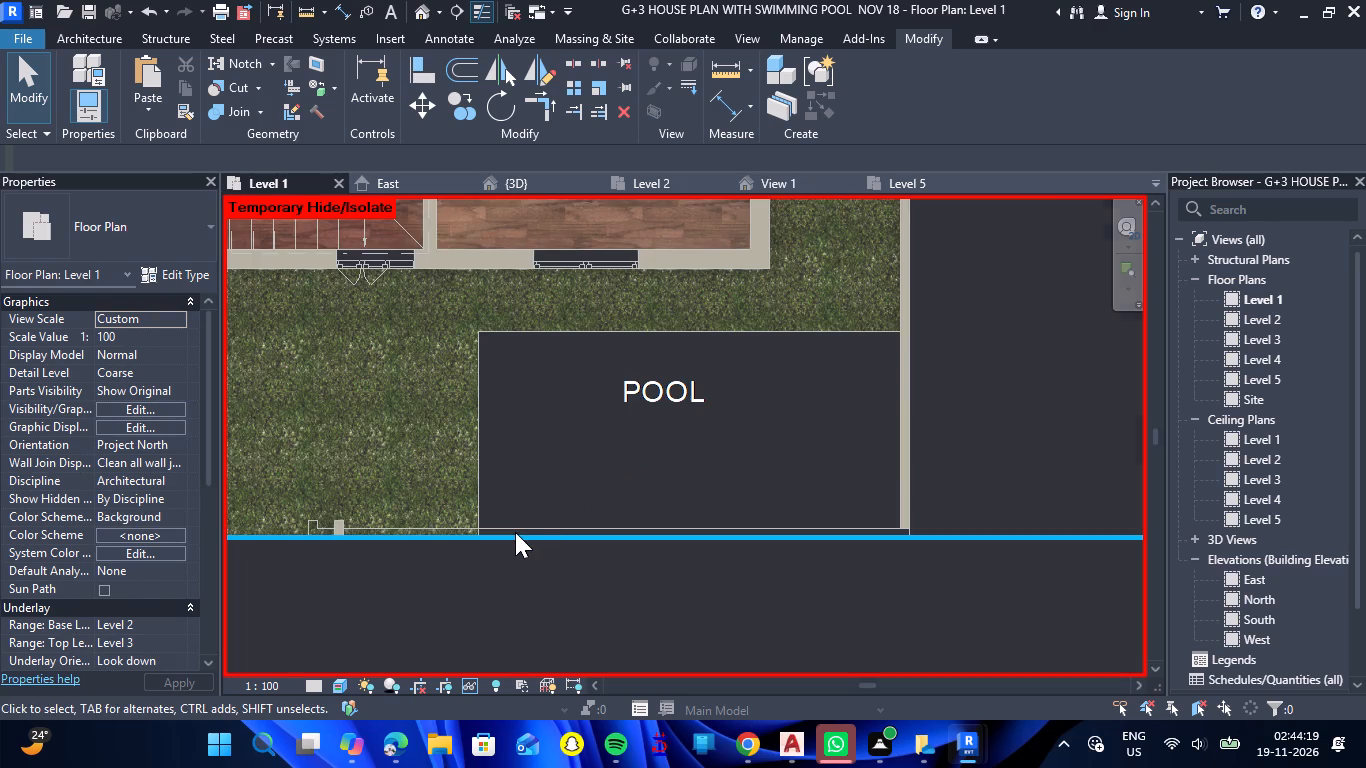
scroll(515, 532, "up", 1)
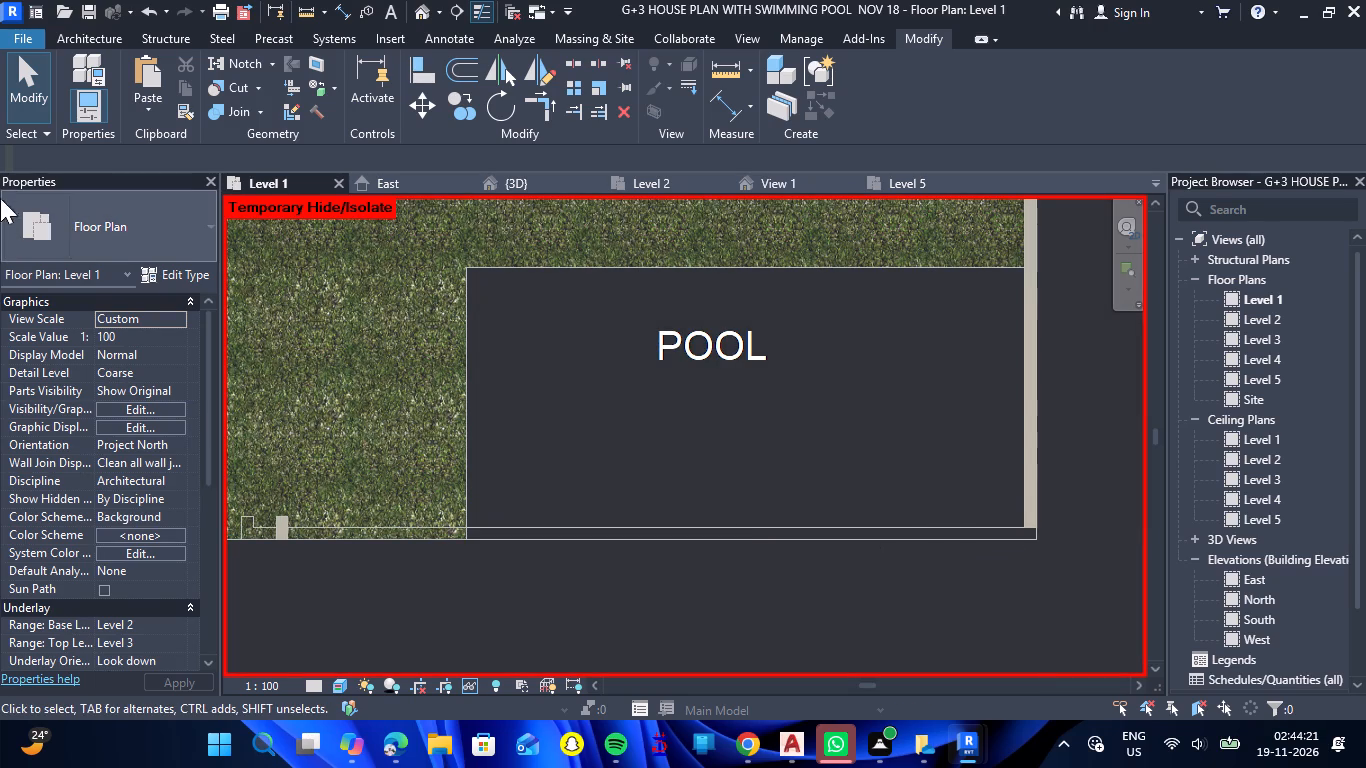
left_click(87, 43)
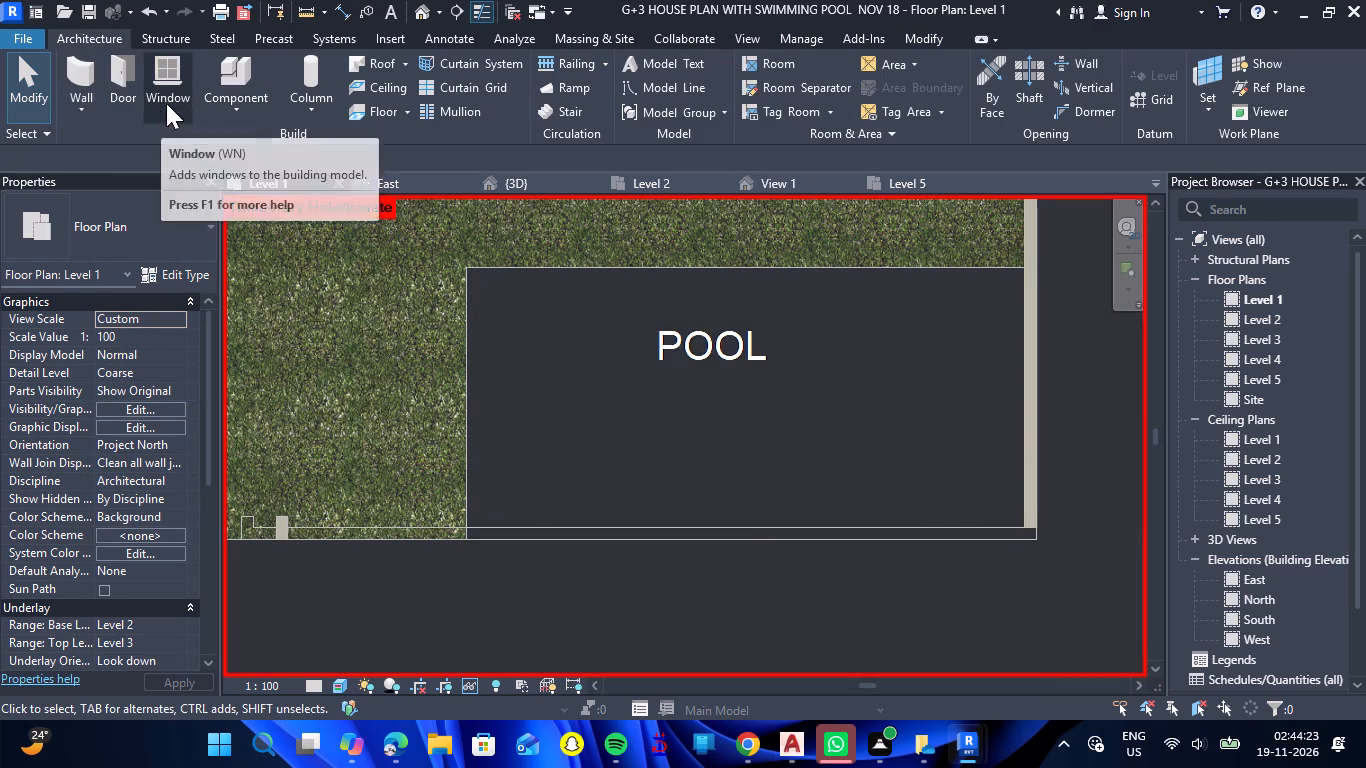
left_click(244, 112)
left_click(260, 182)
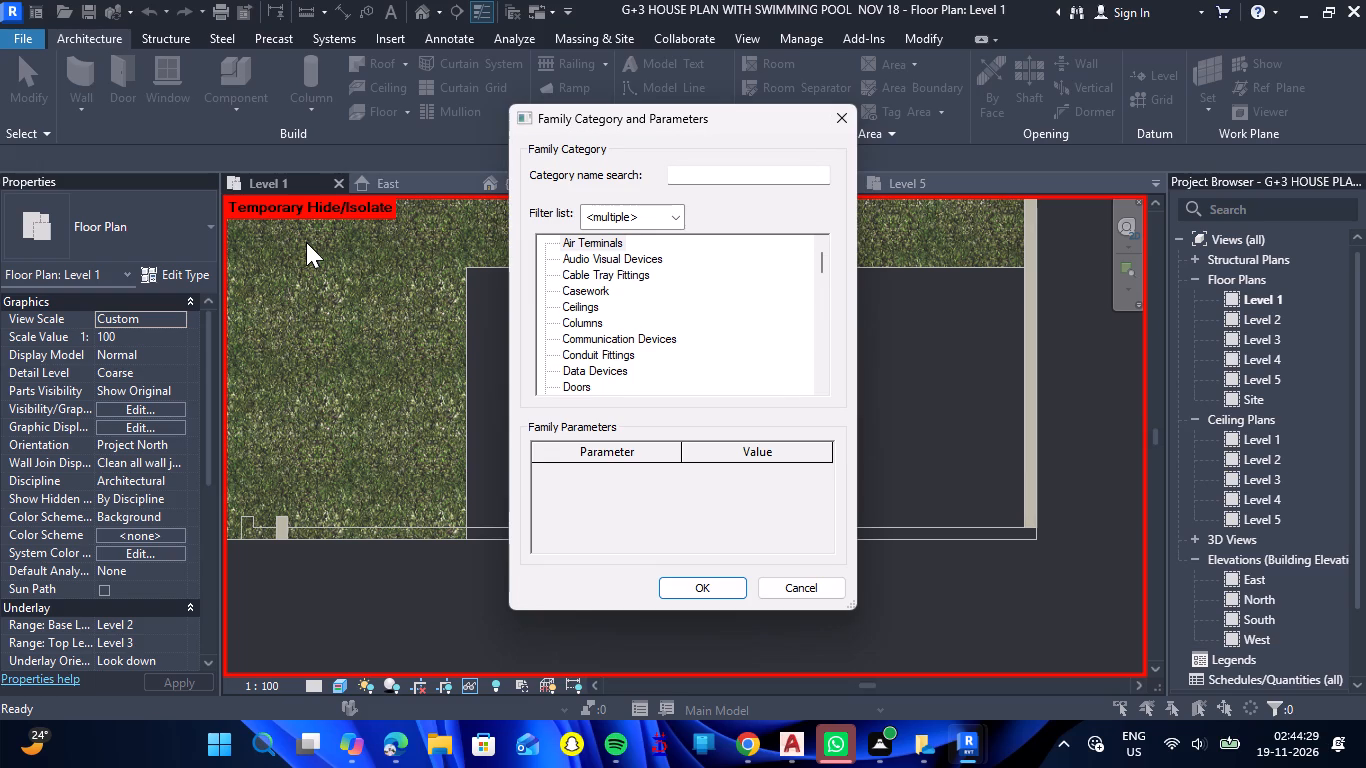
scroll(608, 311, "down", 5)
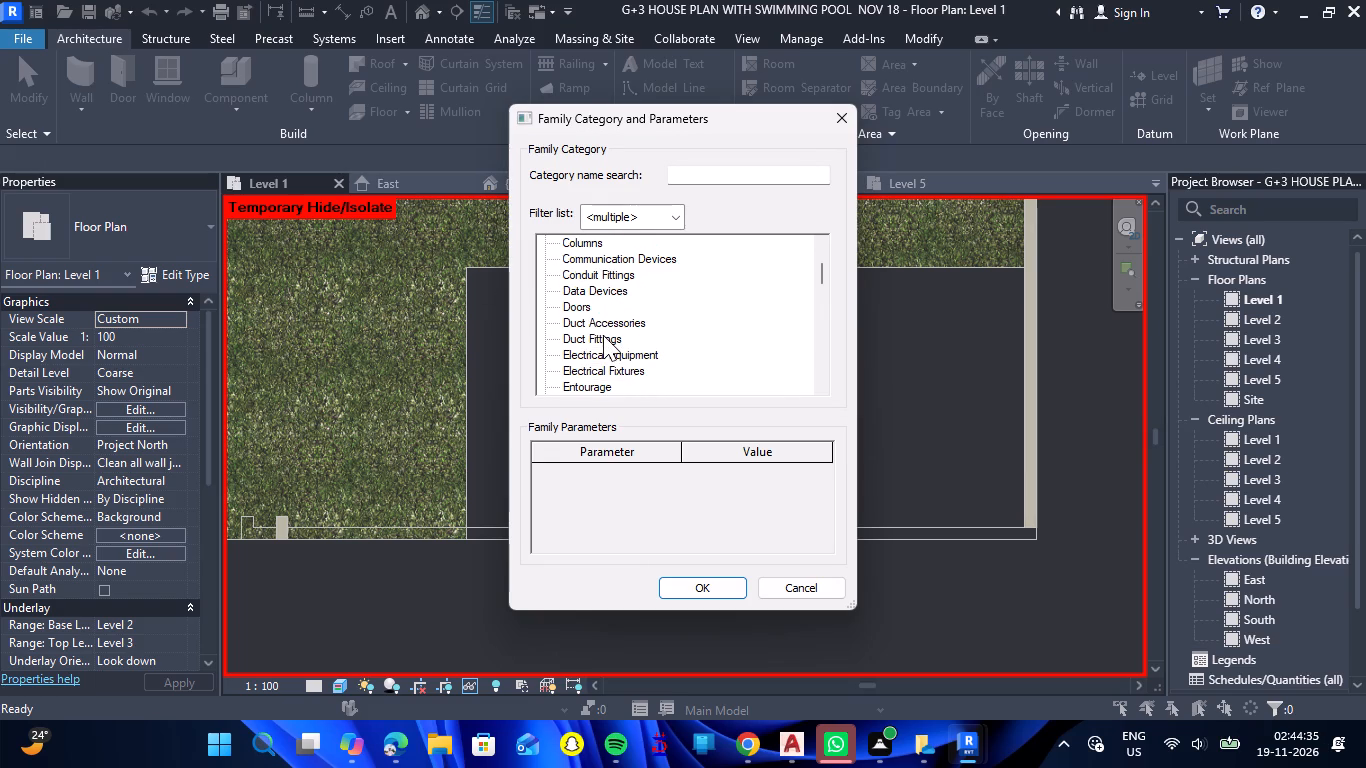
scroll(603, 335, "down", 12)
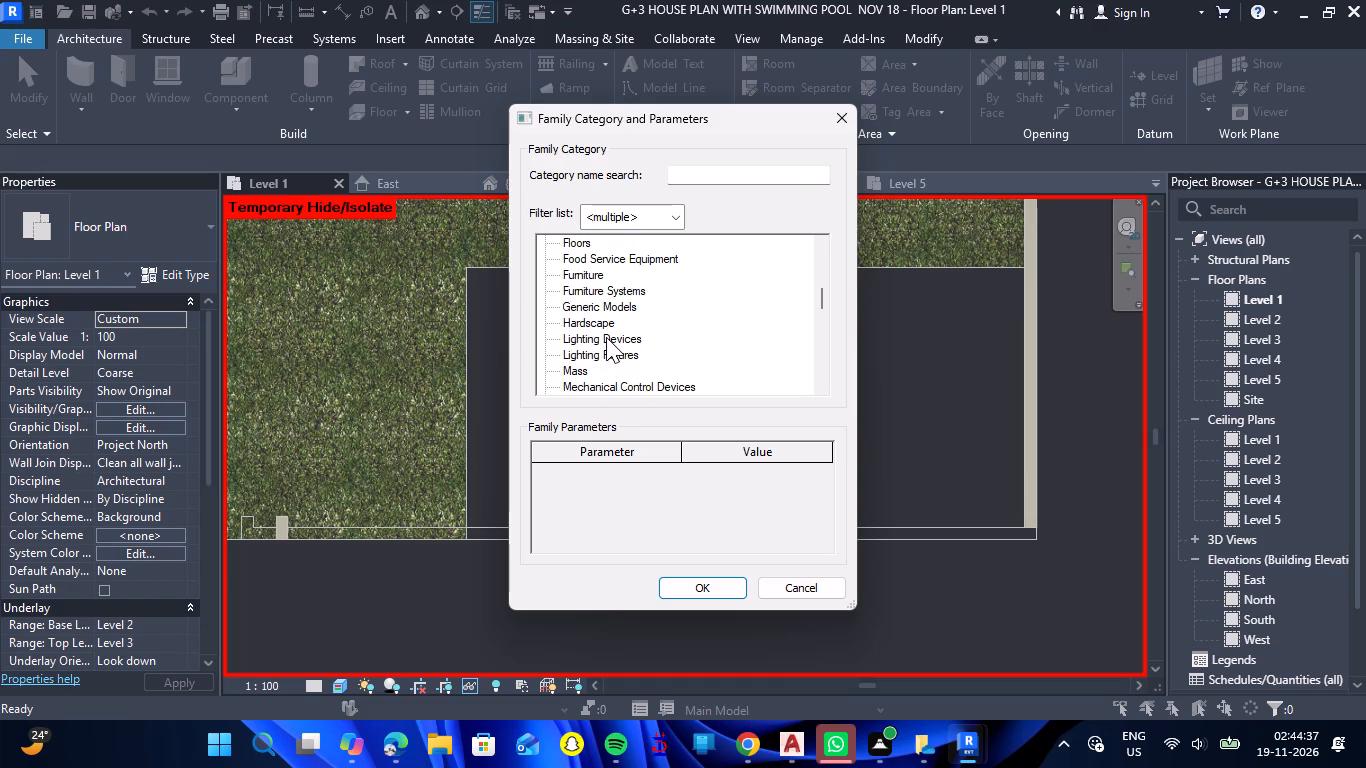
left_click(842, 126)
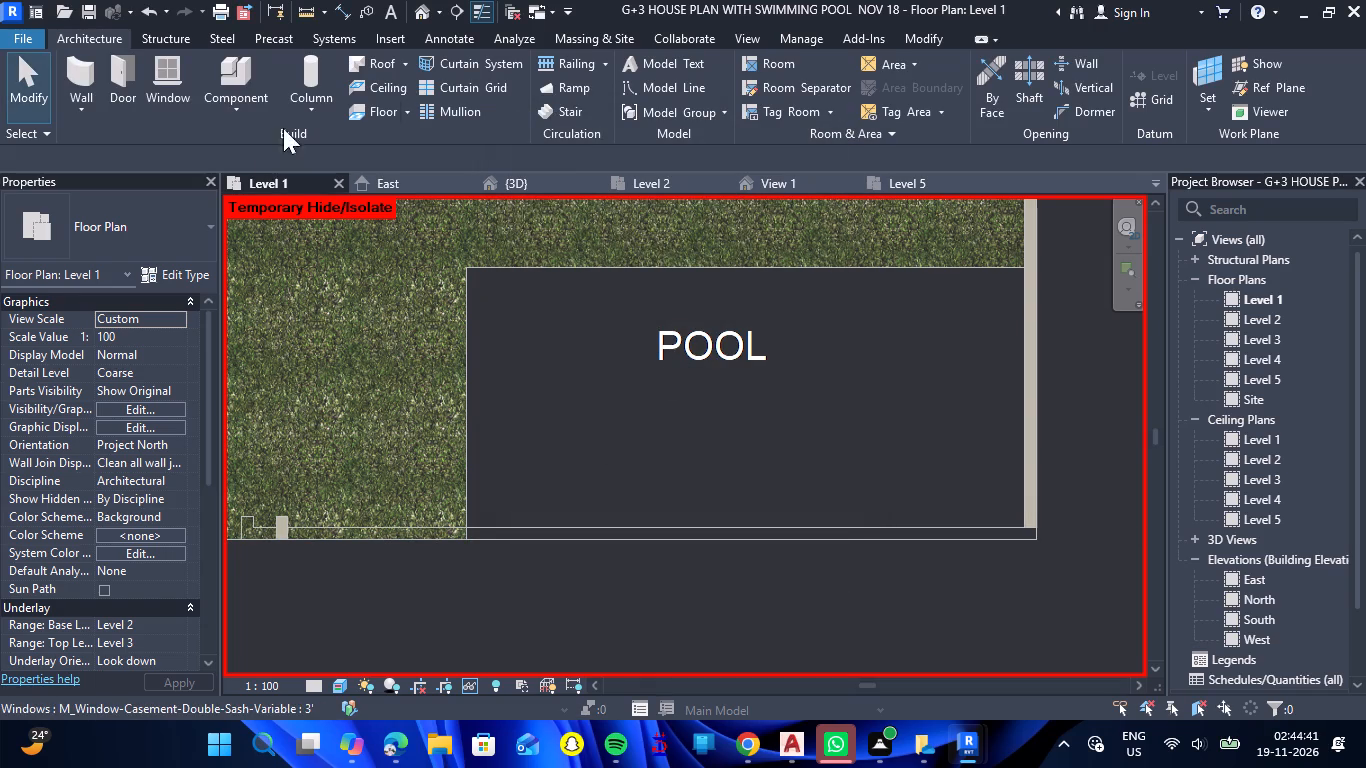
Start a new Grassland - 3' toposolid on Level 1 with a rectangular boundary in the pool area.
left_click(582, 44)
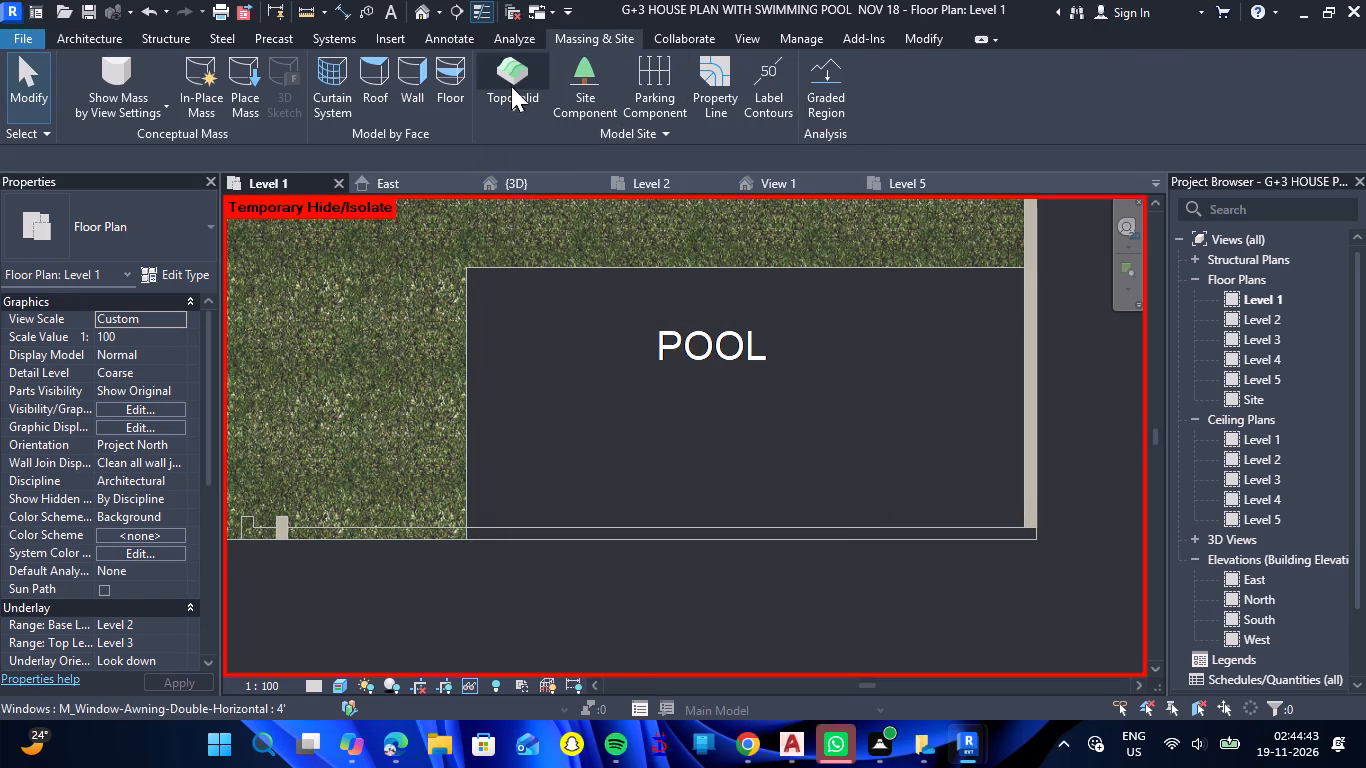
left_click(514, 86)
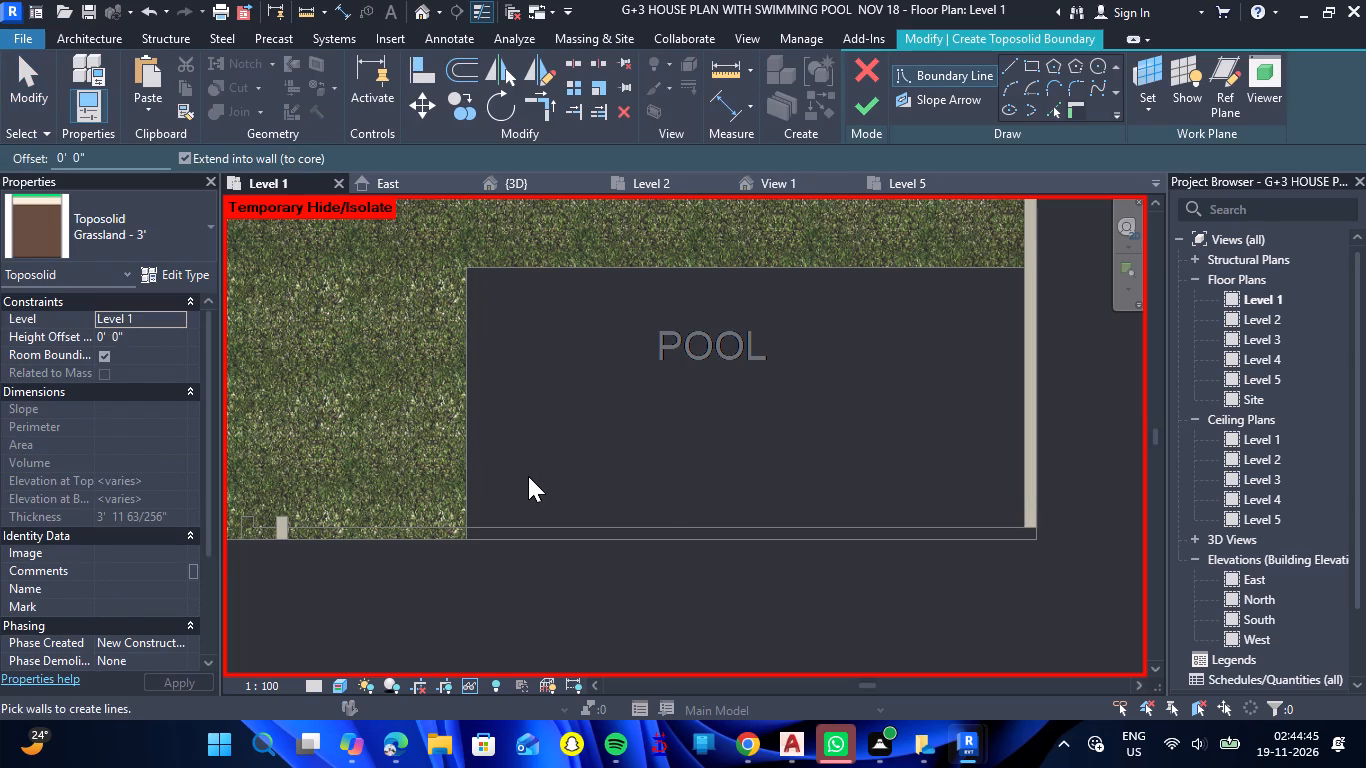
left_click(1030, 68)
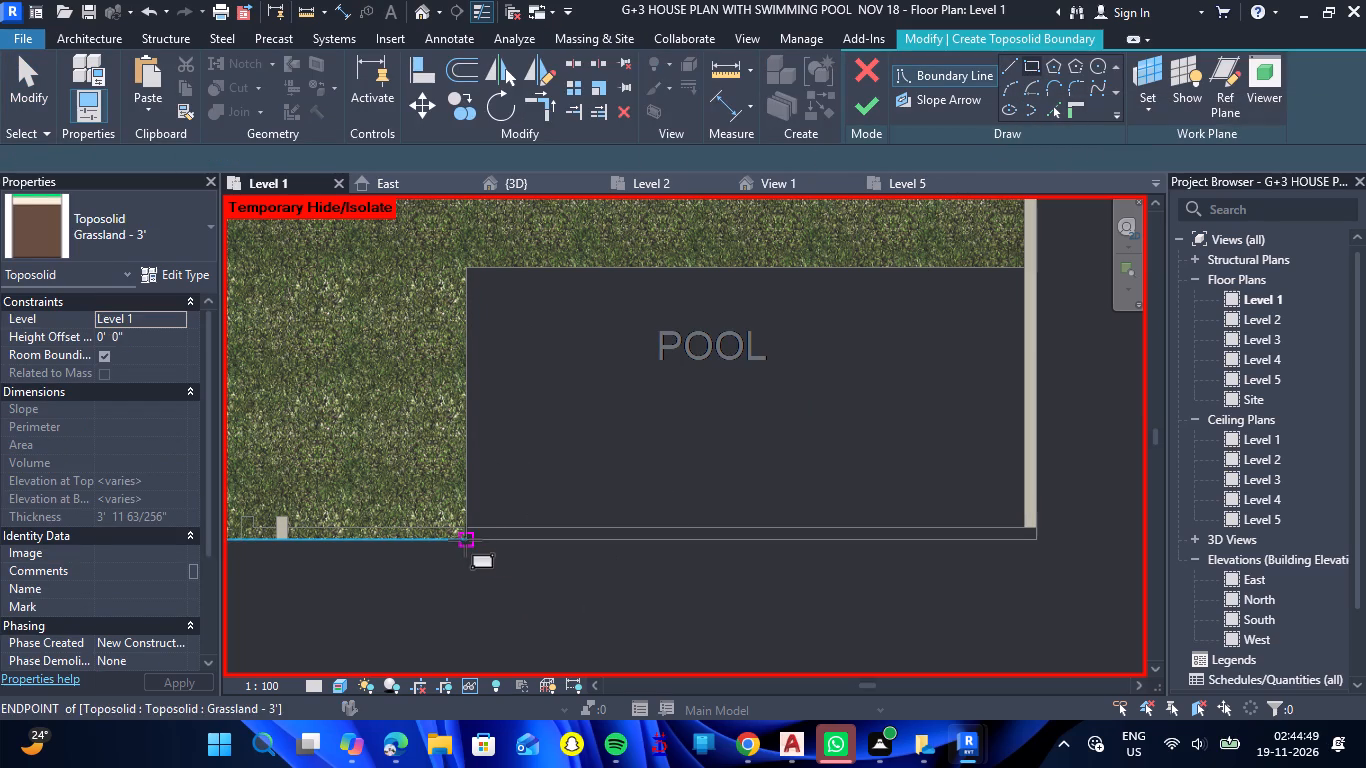
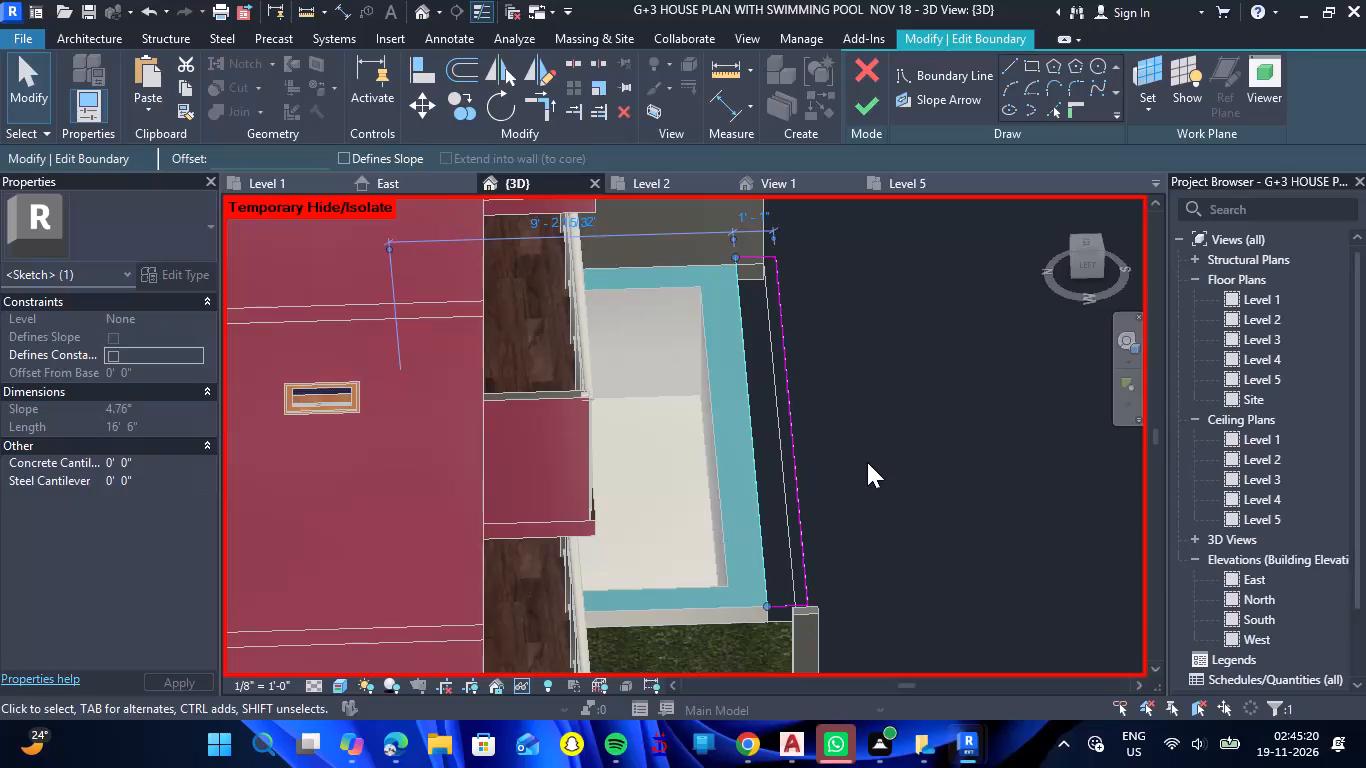
Check the narrow rectangular toposolid boundary along the pool's front edge from above and finish the sketch.
left_click_drag(874, 480, 750, 527, "shift")
right_click_drag(874, 480, 750, 527, "shift")
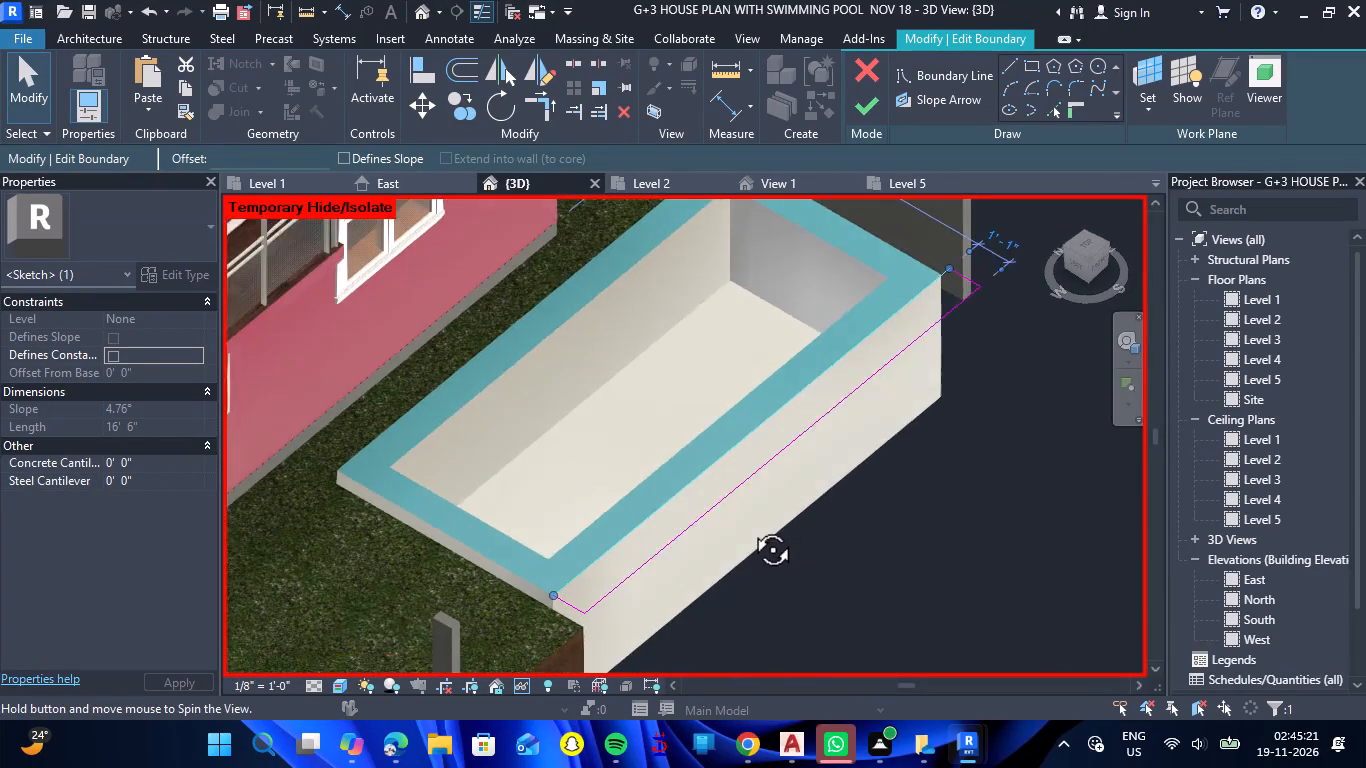
right_click_drag(750, 527, 646, 574, "shift")
left_click_drag(750, 527, 646, 574, "shift")
left_click(604, 604)
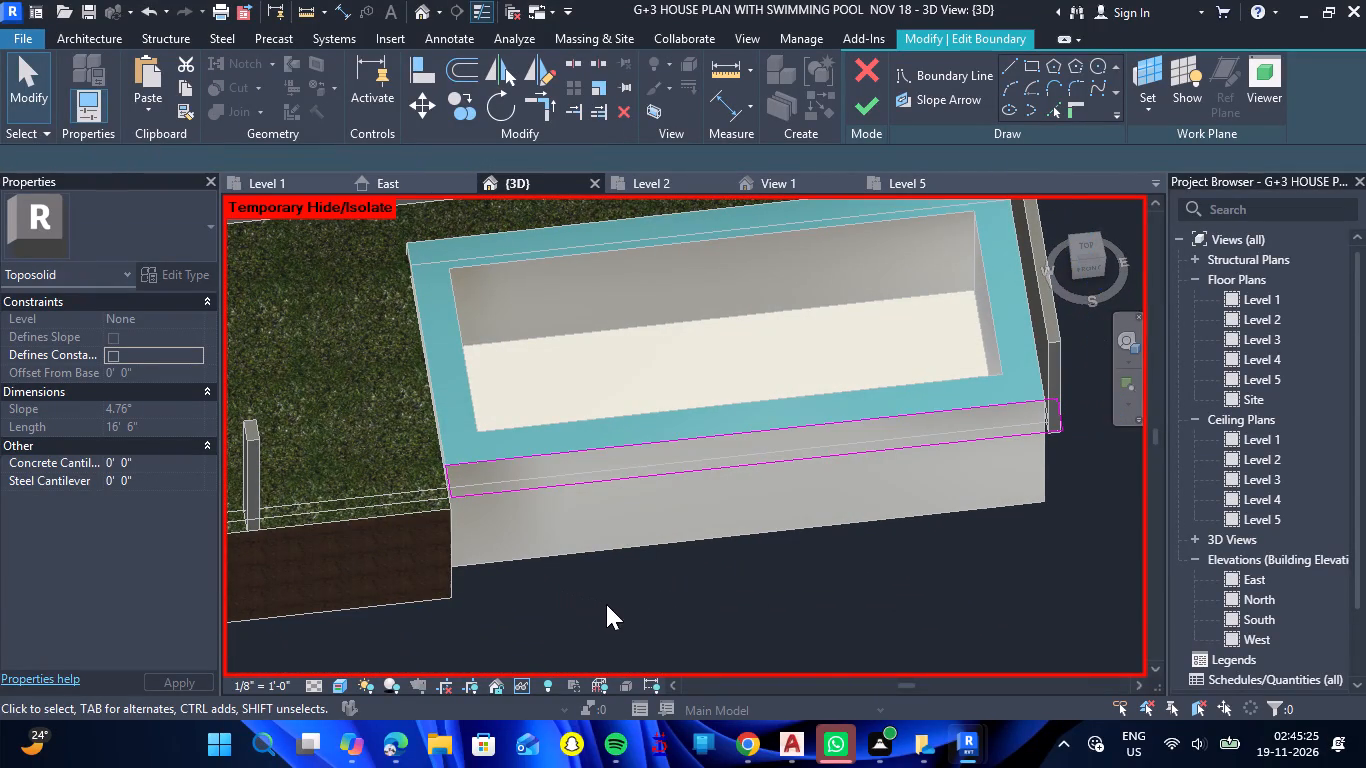
left_click_drag(616, 591, 743, 602)
right_click_drag(616, 591, 743, 602, "shift")
left_click(1085, 250)
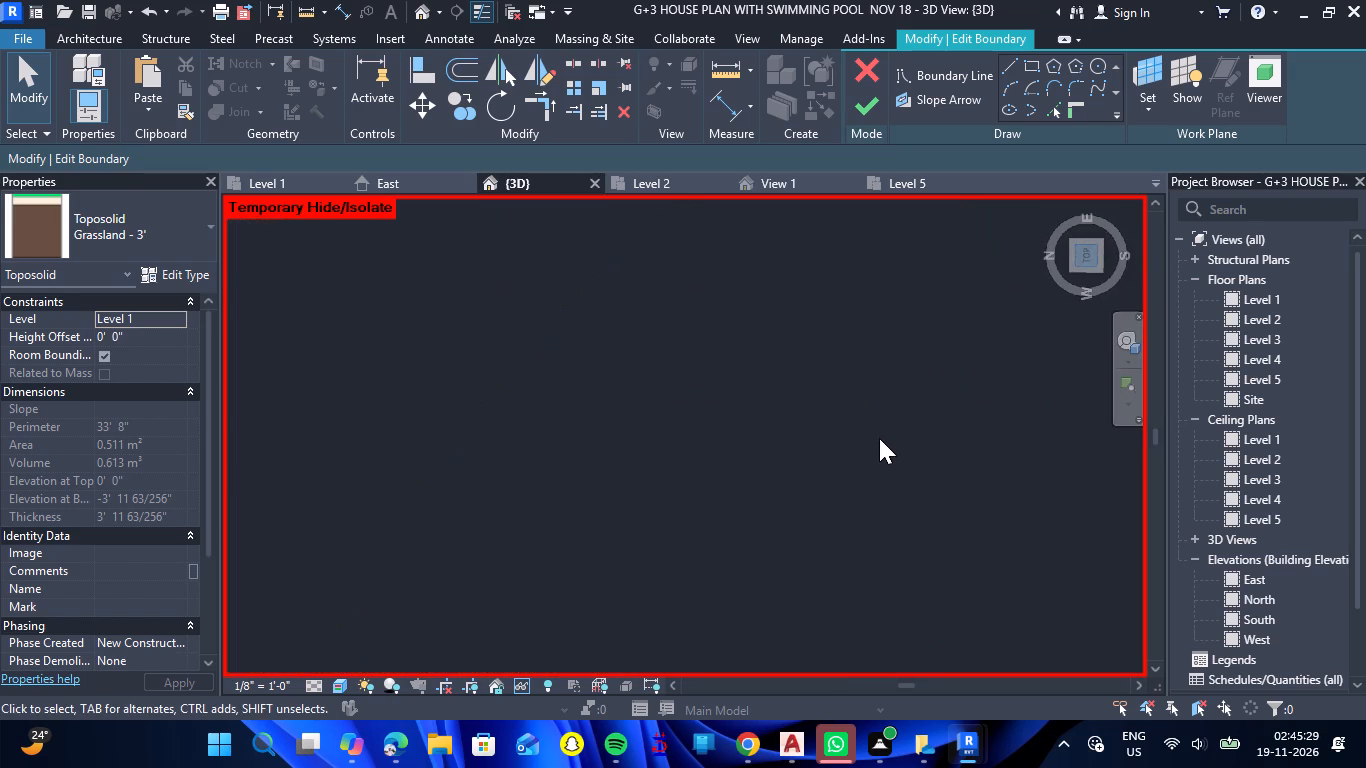
scroll(759, 503, "up", 8)
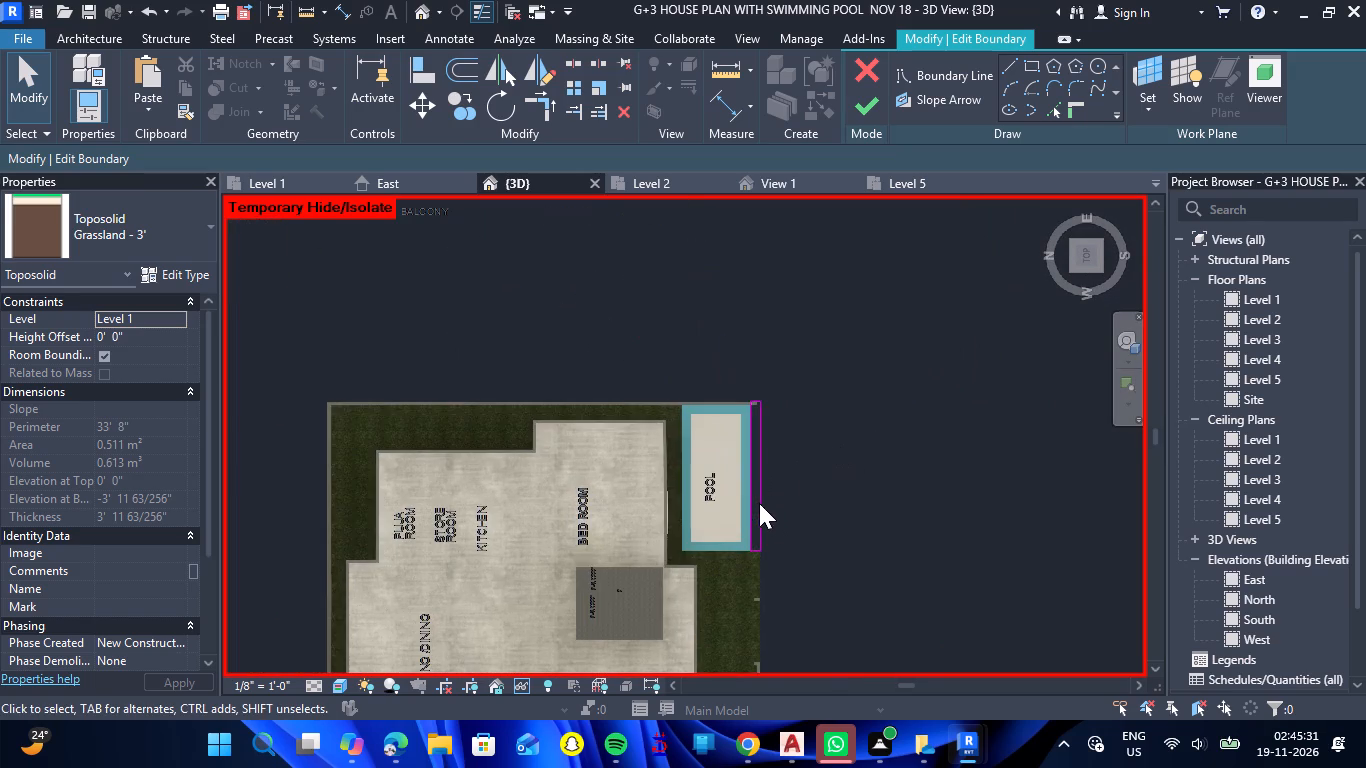
scroll(759, 503, "up", 8)
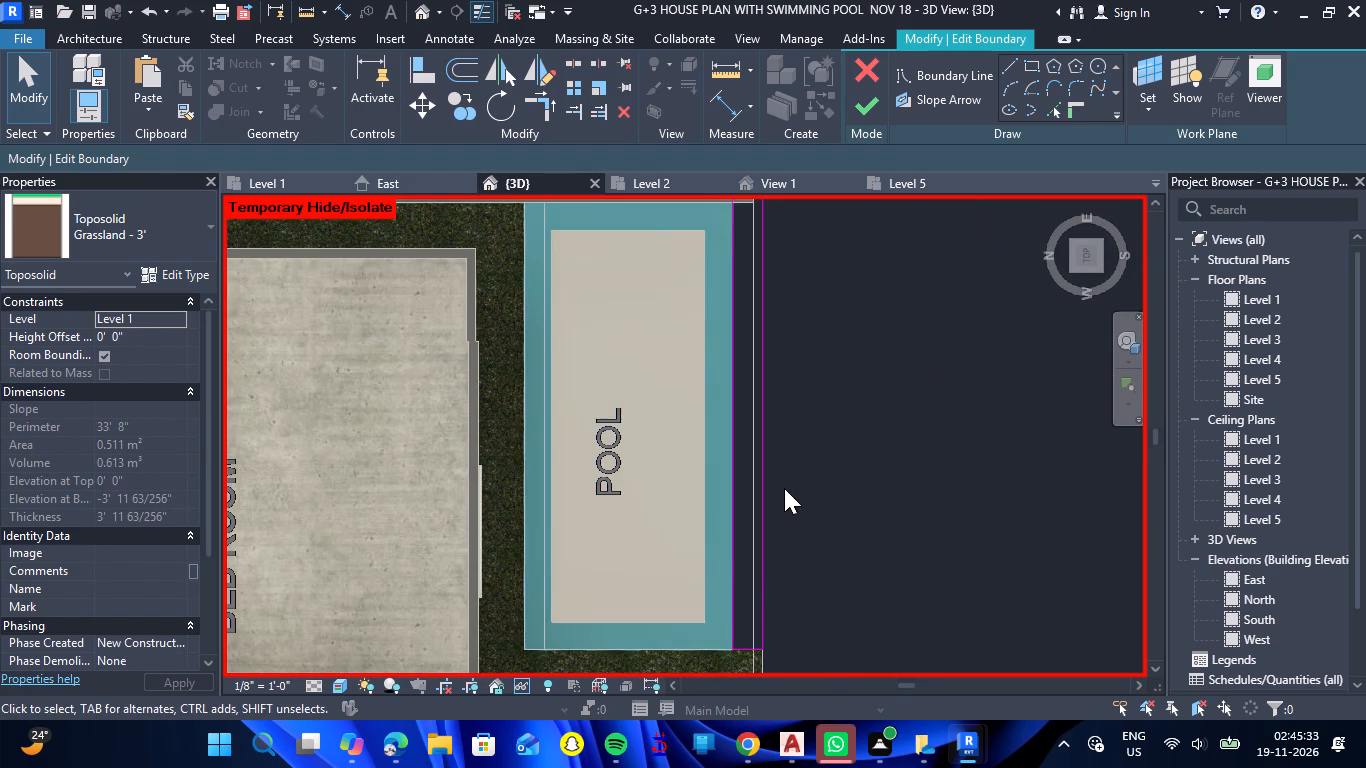
scroll(778, 531, "down", 6)
scroll(771, 585, "up", 5)
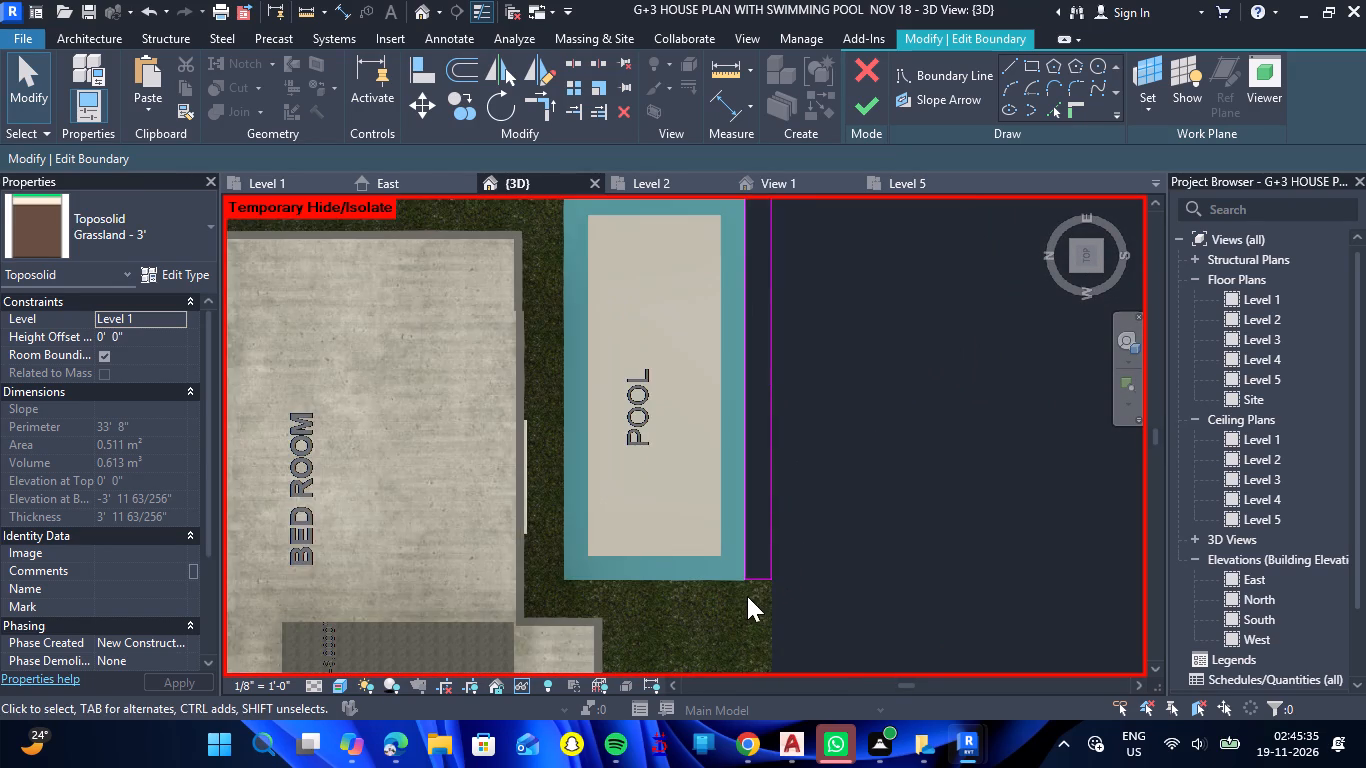
scroll(737, 596, "up", 4)
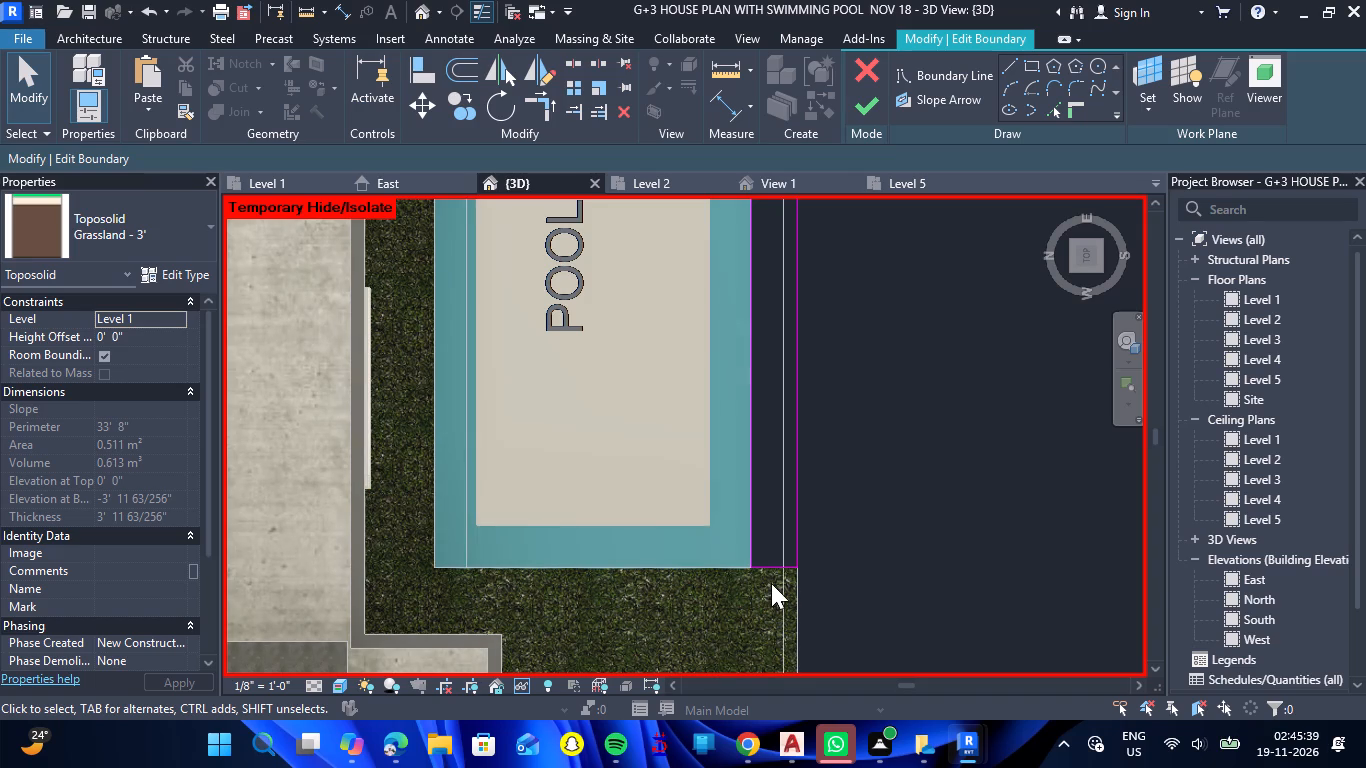
left_click(866, 109)
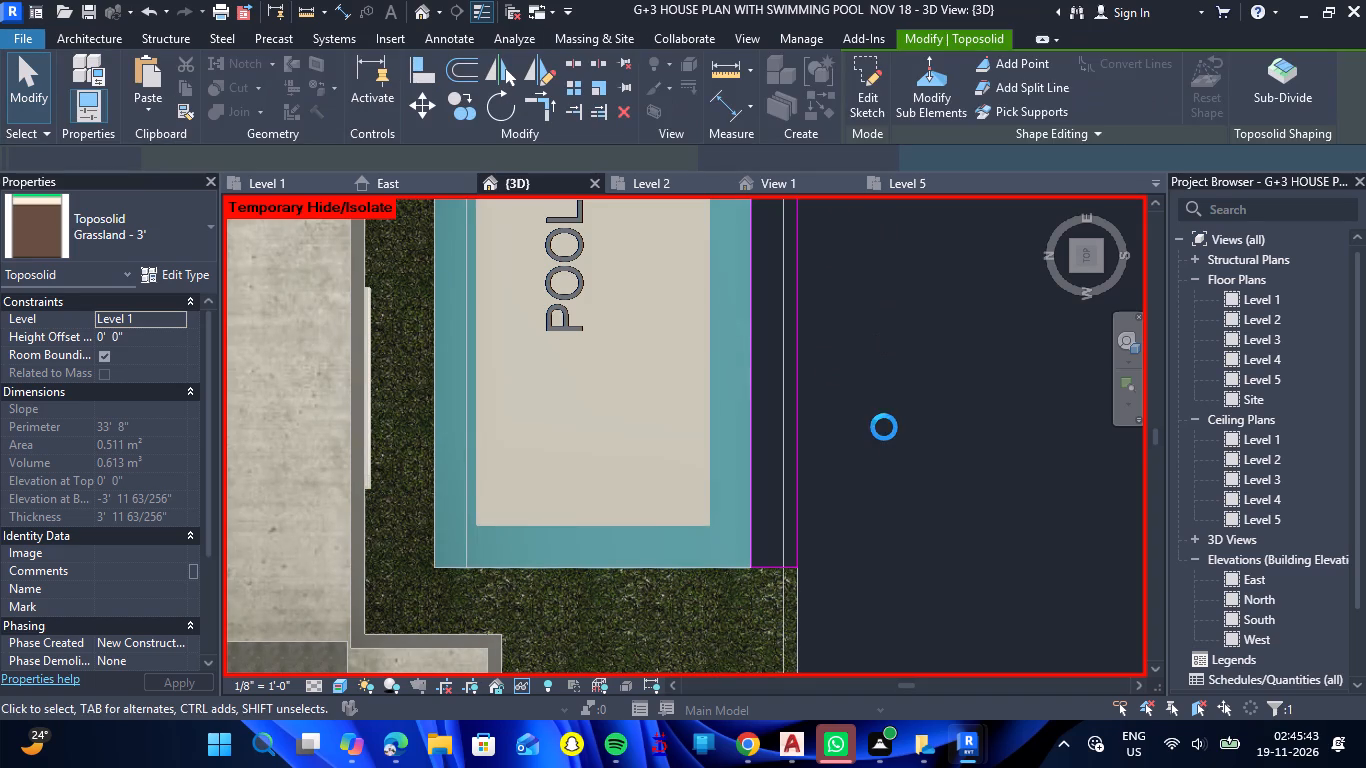
left_click(894, 457)
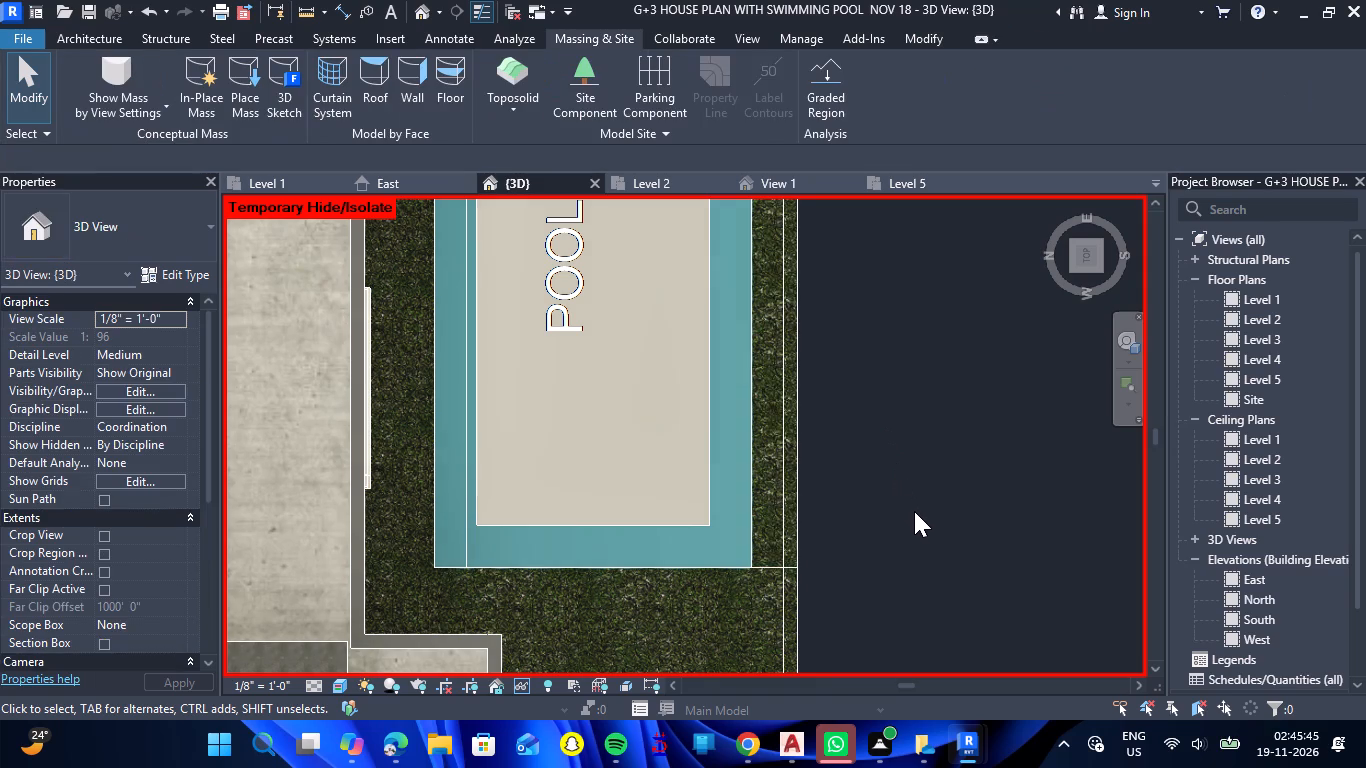
Select the new grass toposolid strip in front of the pool and nudge it slightly in the 3D view.
left_click_drag(912, 502, 781, 434, "shift")
right_click_drag(912, 502, 781, 434, "shift")
scroll(787, 431, "down", 2)
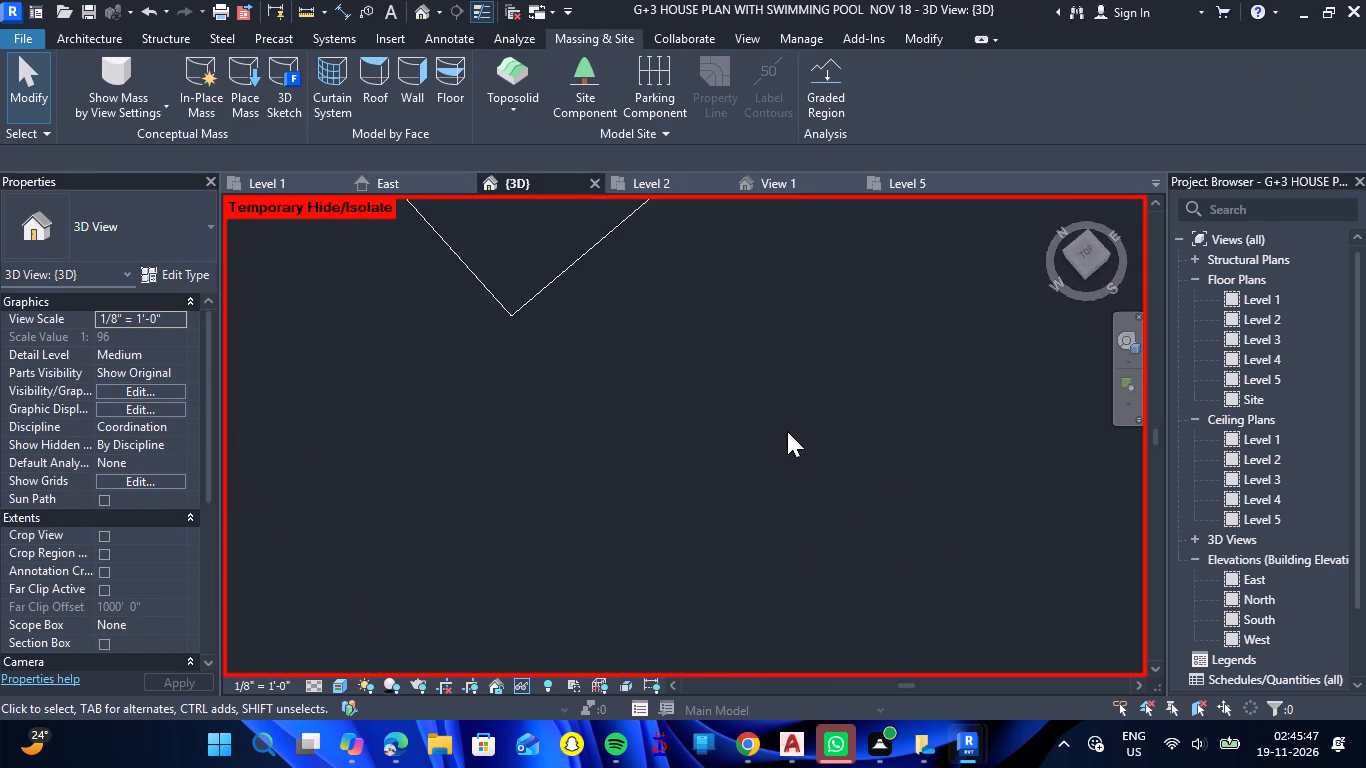
scroll(787, 431, "down", 9)
left_click_drag(645, 572, 616, 489)
right_click_drag(645, 572, 616, 489)
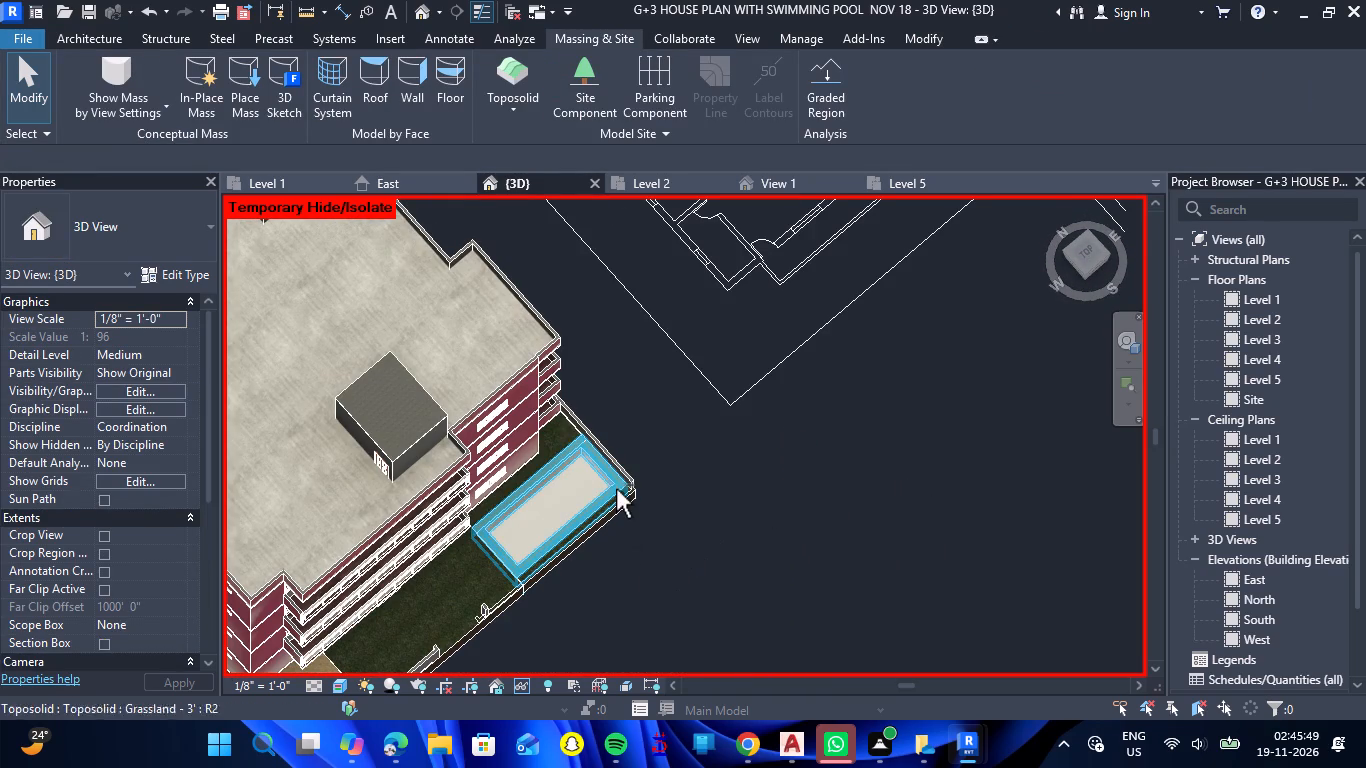
right_click_drag(616, 489, 616, 488)
left_click_drag(616, 489, 616, 488)
key("Escape")
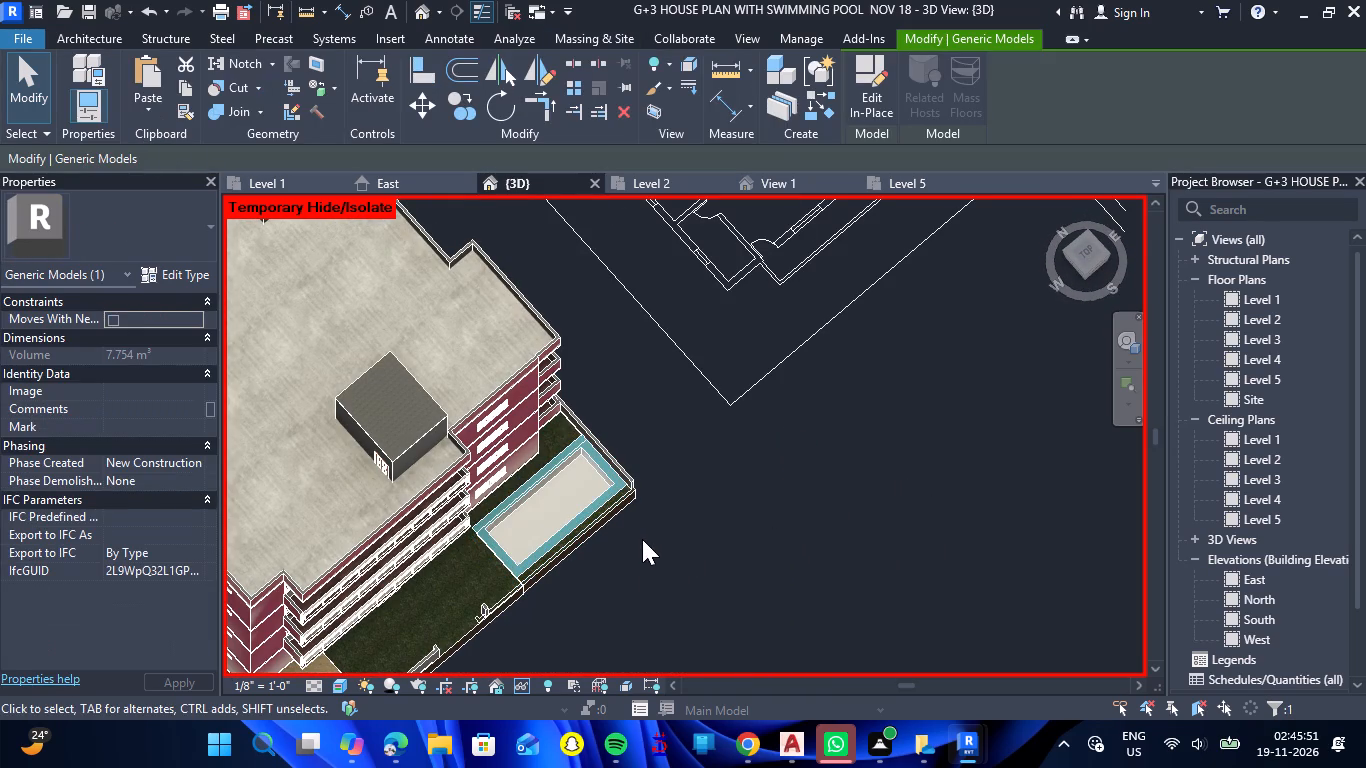
left_click_drag(633, 564, 596, 334, "shift")
right_click_drag(633, 564, 596, 334, "shift")
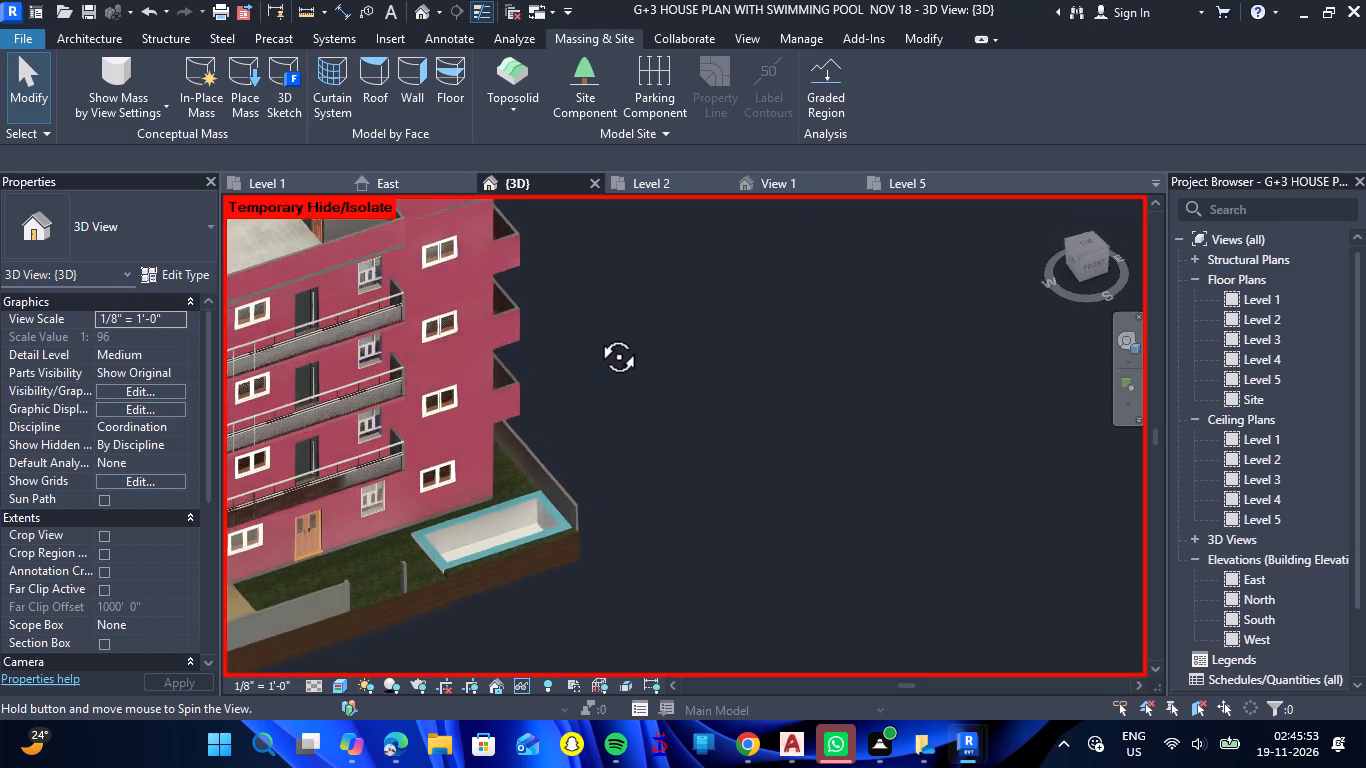
right_click_drag(596, 334, 595, 291, "shift")
left_click_drag(596, 334, 595, 291, "shift")
scroll(462, 584, "up", 9)
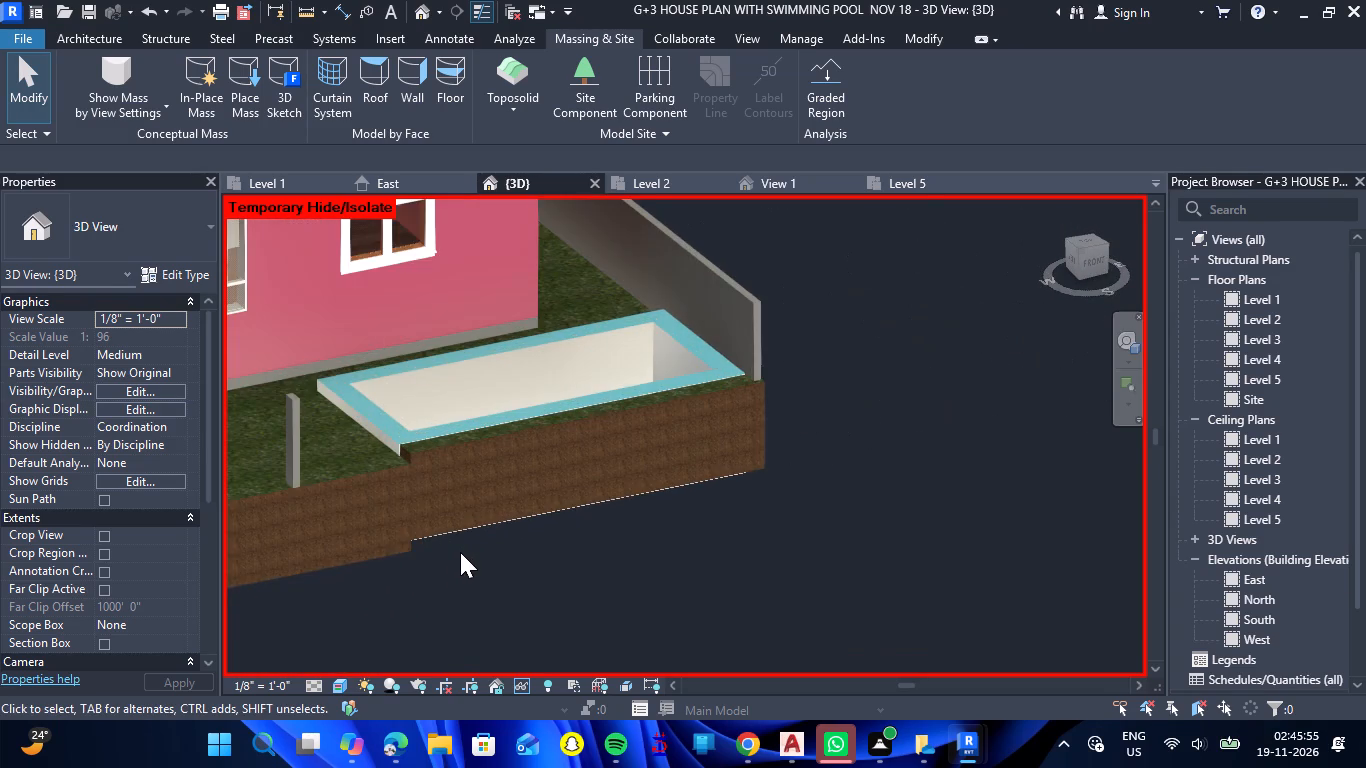
scroll(460, 552, "up", 2)
left_click(461, 508)
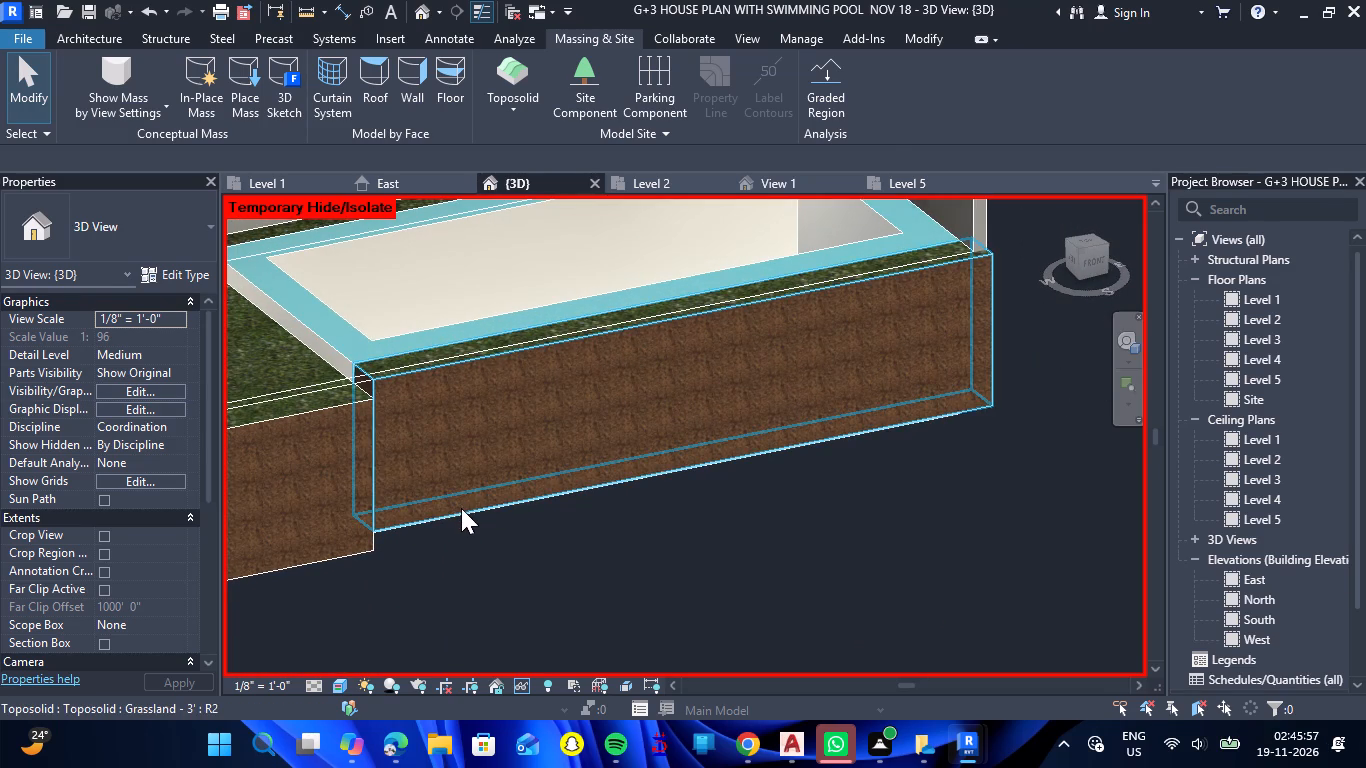
key("Down")
key("Down")
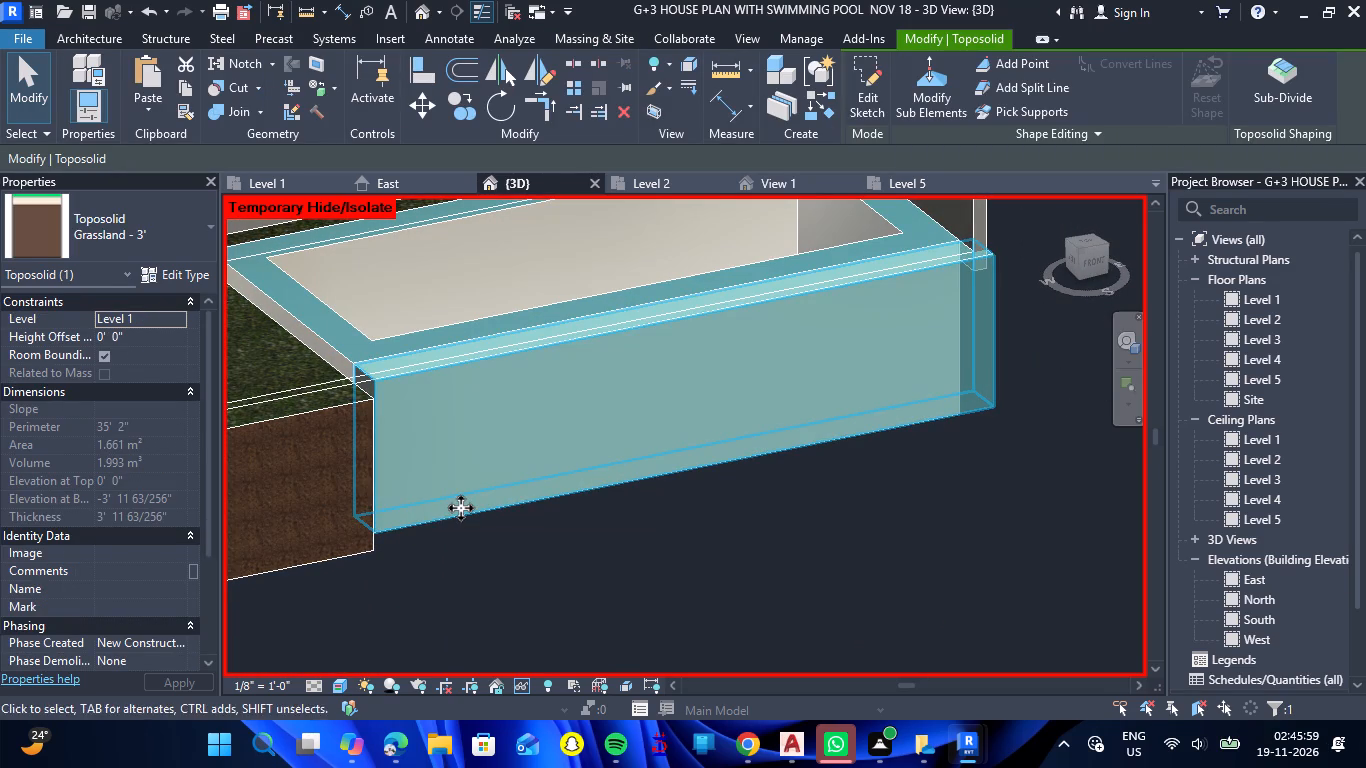
key("Up")
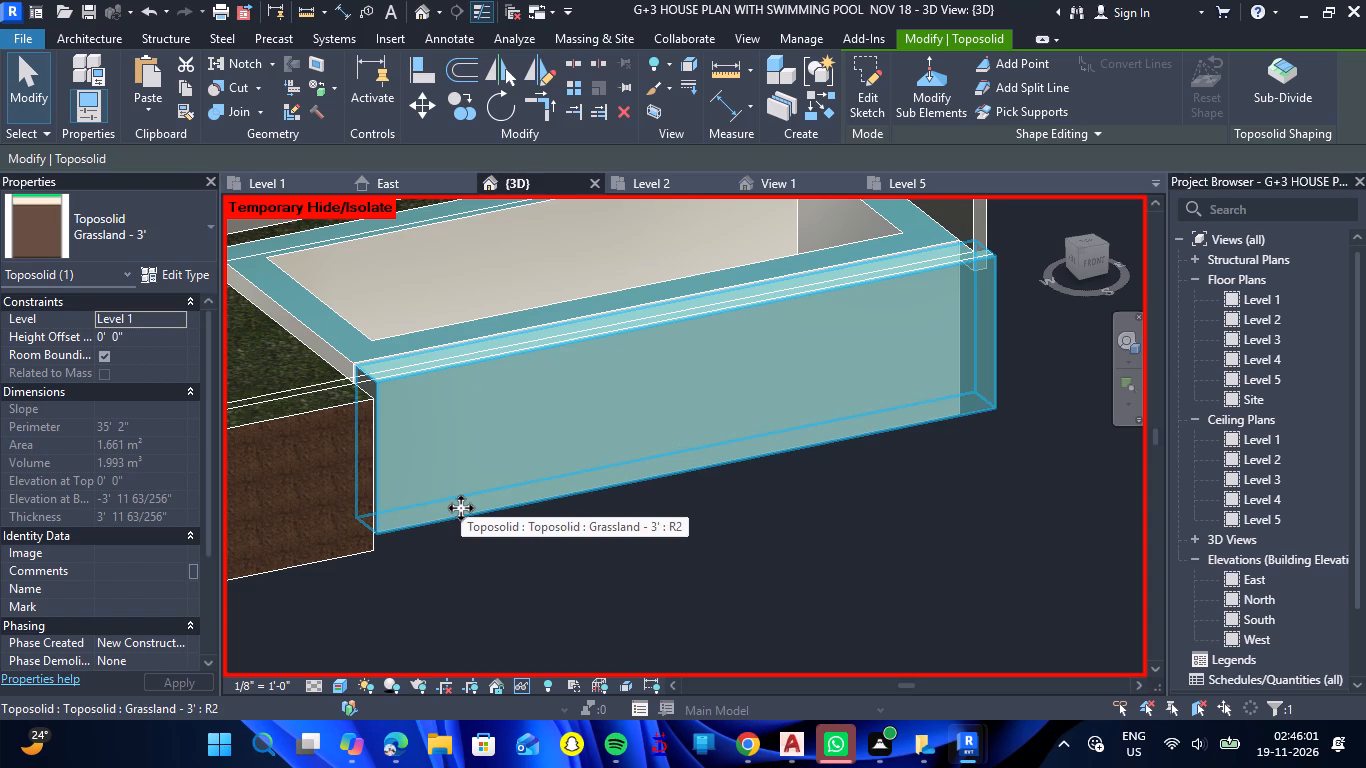
Set the toposolid strip's height offset from Level 1 to -6".
left_click(128, 338)
key("BackSpace")
key("BackSpace")
key("BackSpace")
key("BackSpace")
key("BackSpace")
key("BackSpace")
key("BackSpace")
key("BackSpace")
key("BackSpace")
key("BackSpace")
key("BackSpace")
key("BackSpace")
key("BackSpace")
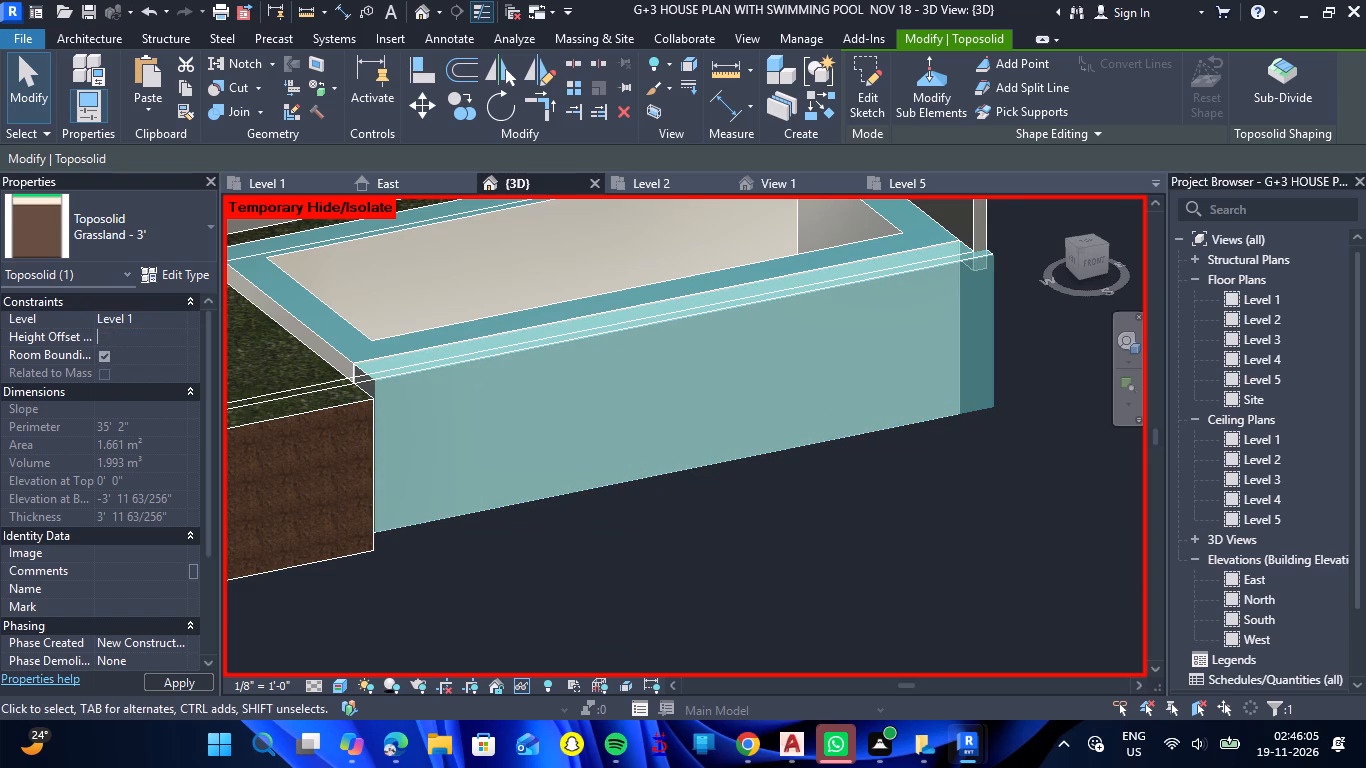
type("-6")
key("shift+quotedbl")
key("Return")
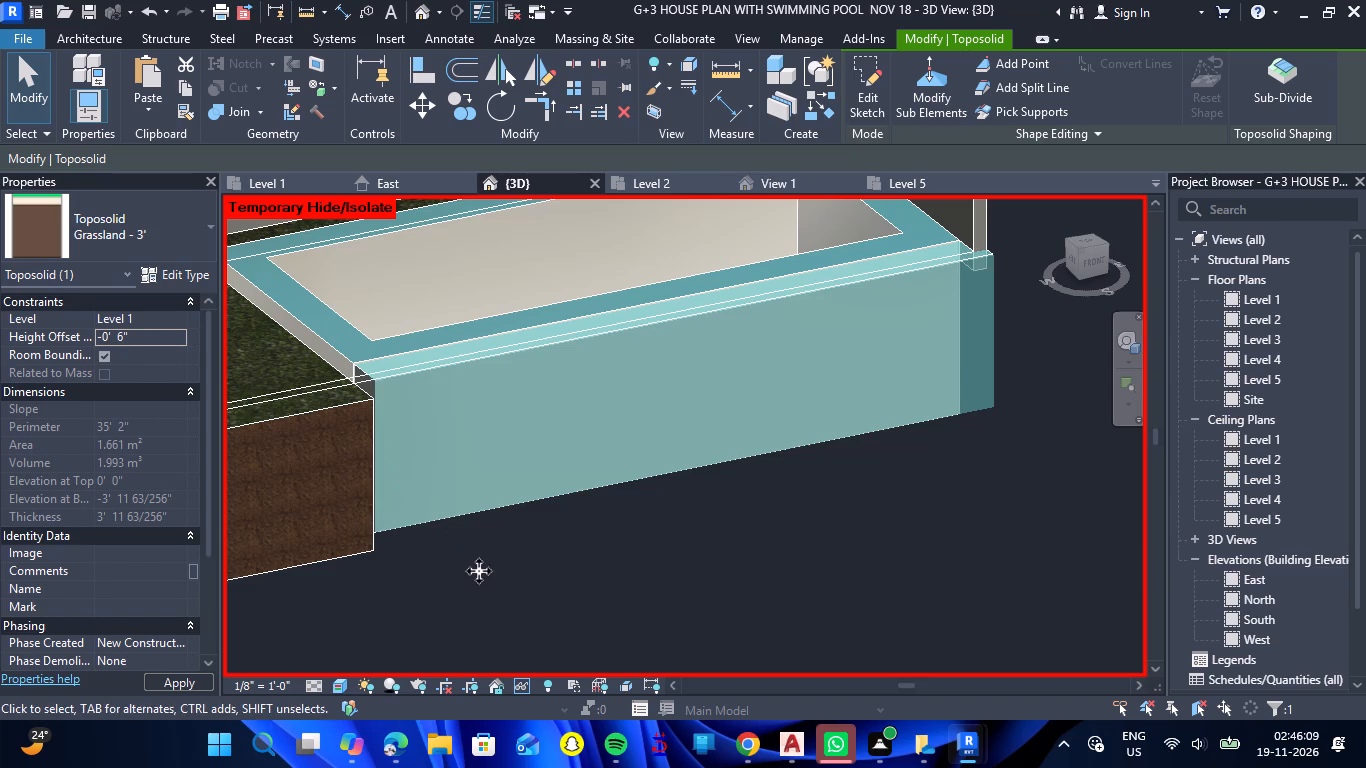
left_click(534, 588)
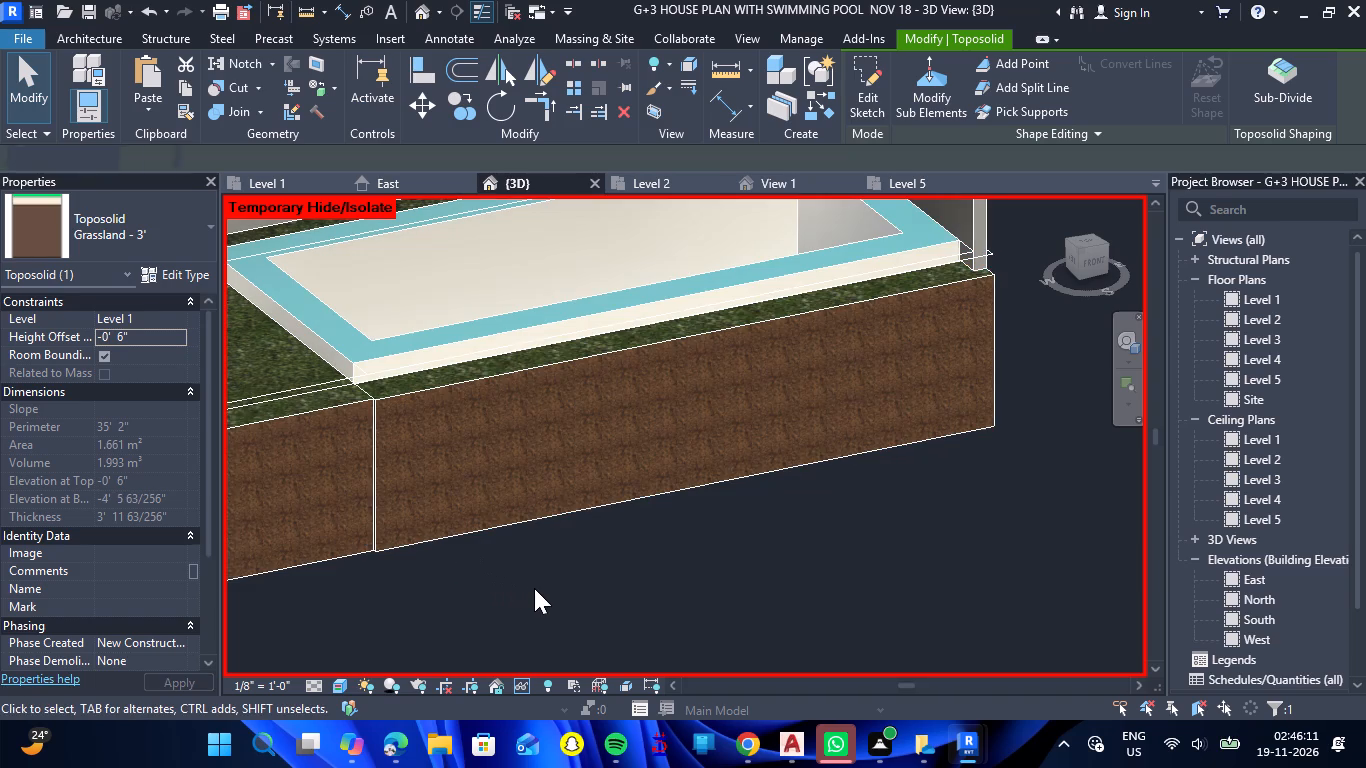
Temporarily hide the side compound wall (Generic - 4") next to the pool in the 3D view.
left_click_drag(737, 582, 681, 585, "shift")
right_click_drag(737, 582, 681, 585, "shift")
scroll(674, 504, "down", 5)
left_click_drag(711, 506, 650, 548, "shift")
right_click_drag(711, 506, 650, 548, "shift")
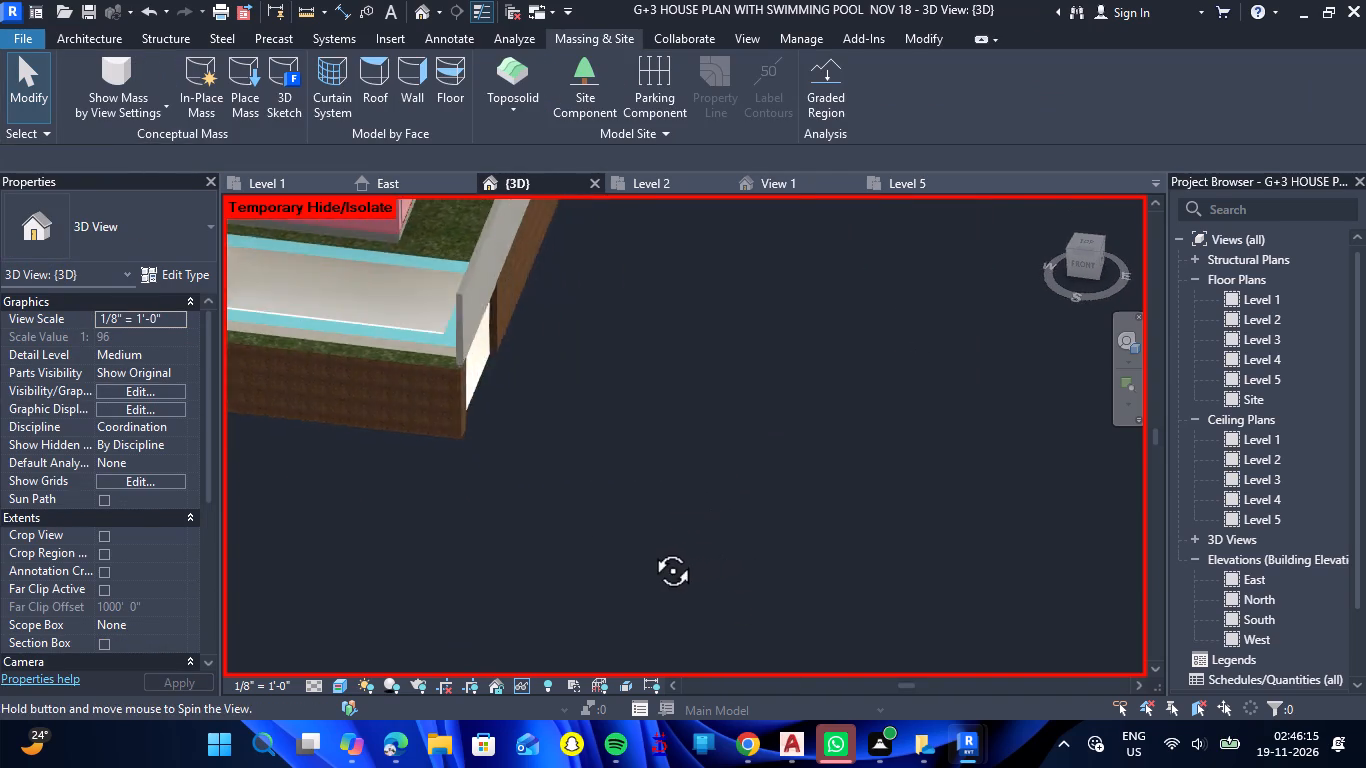
right_click_drag(650, 548, 636, 547, "shift")
left_click_drag(650, 548, 615, 532, "shift")
scroll(623, 520, "down", 5)
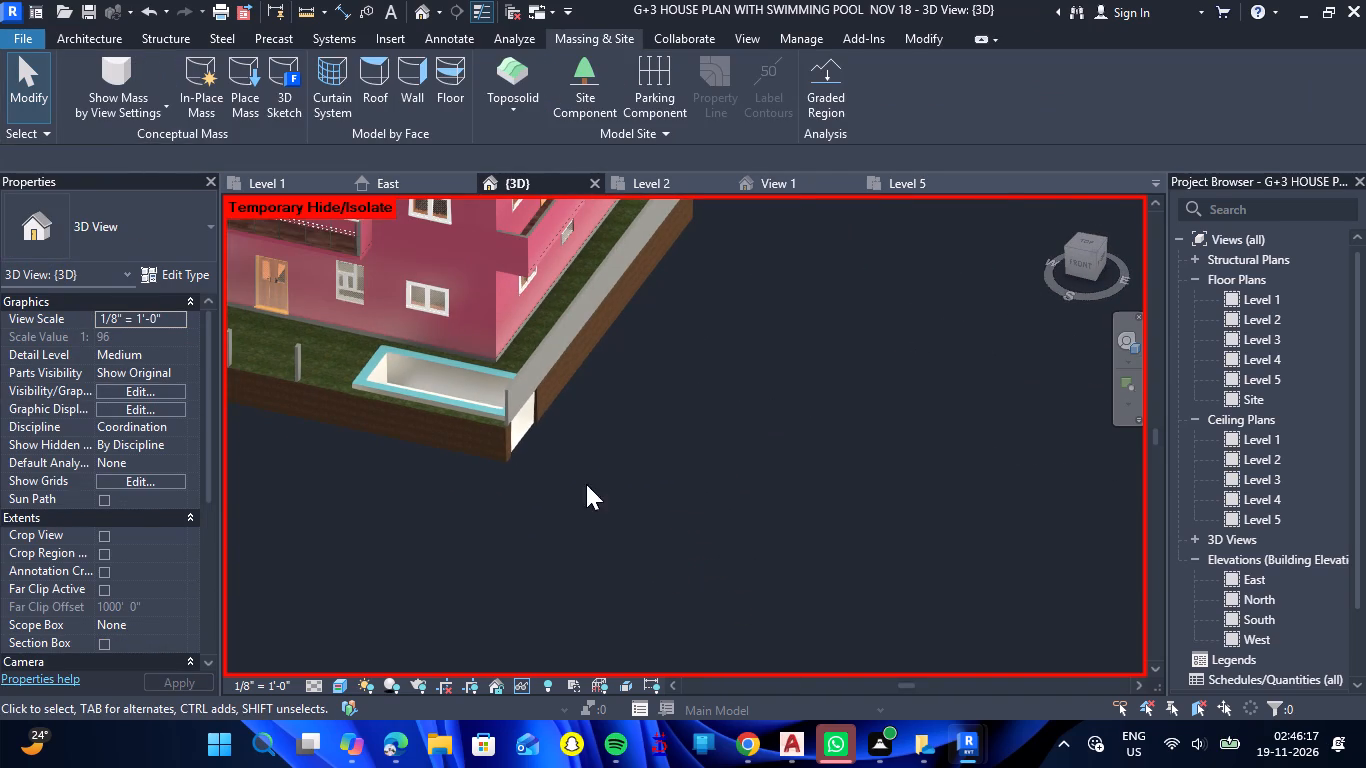
left_click_drag(552, 507, 635, 527)
right_click_drag(552, 507, 635, 527, "shift")
left_click(639, 447)
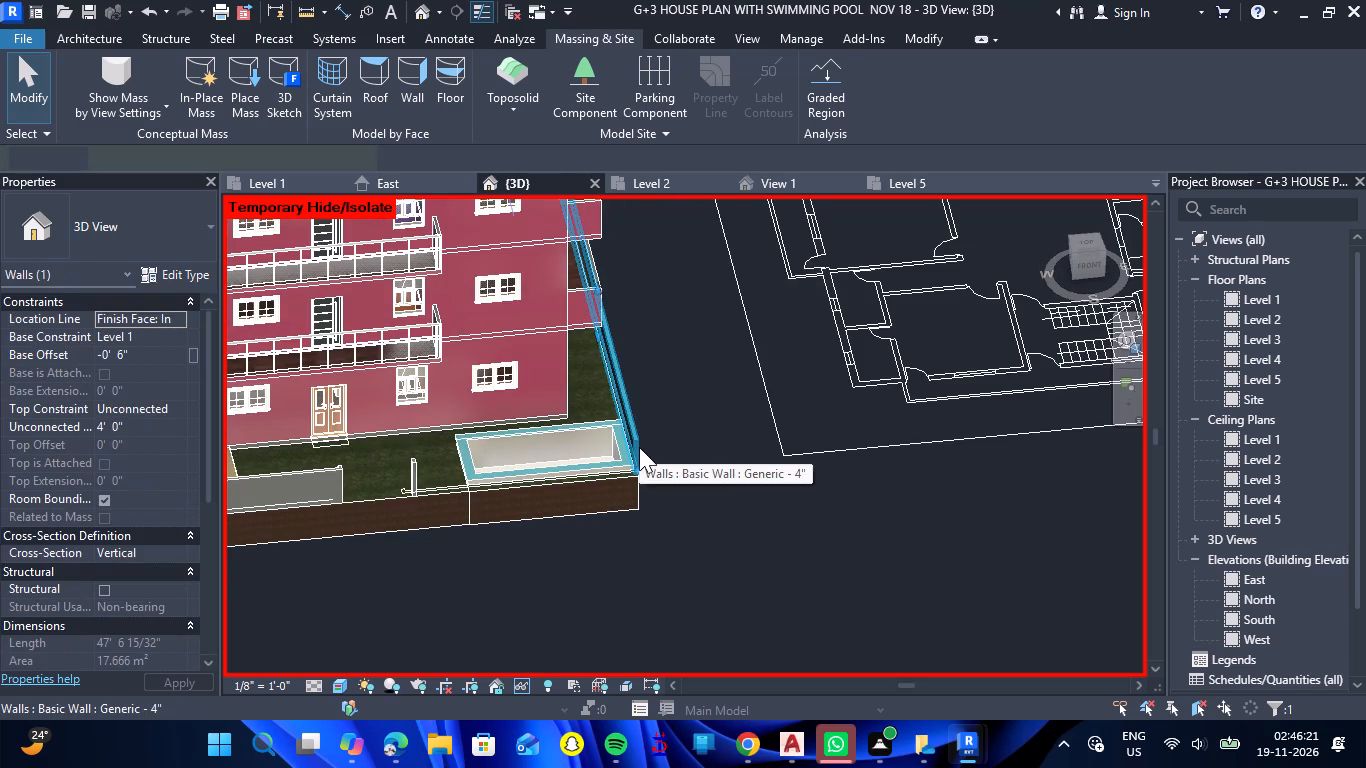
type("HH")
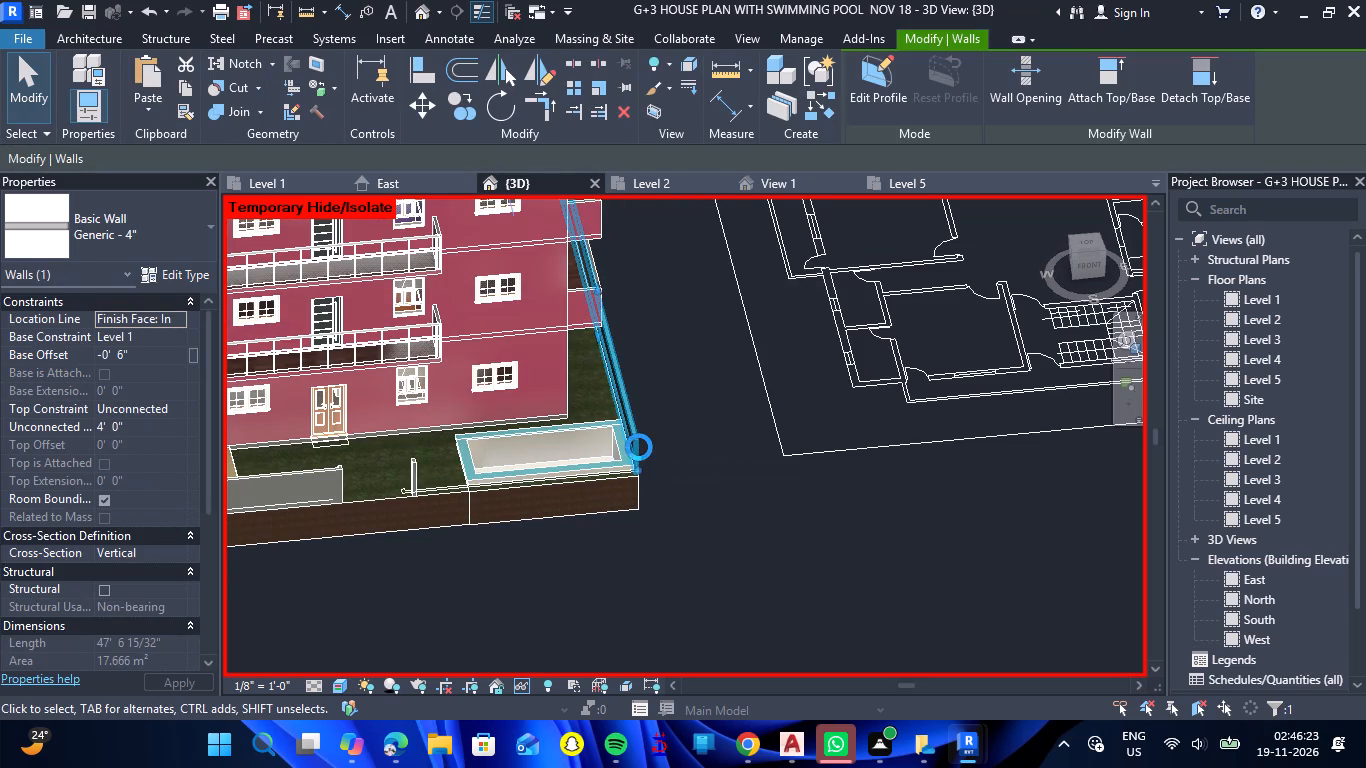
Reopen the toposolid strip's boundary sketch and delete its outer front line and short east end line at the site corner.
scroll(637, 447, "up", 7)
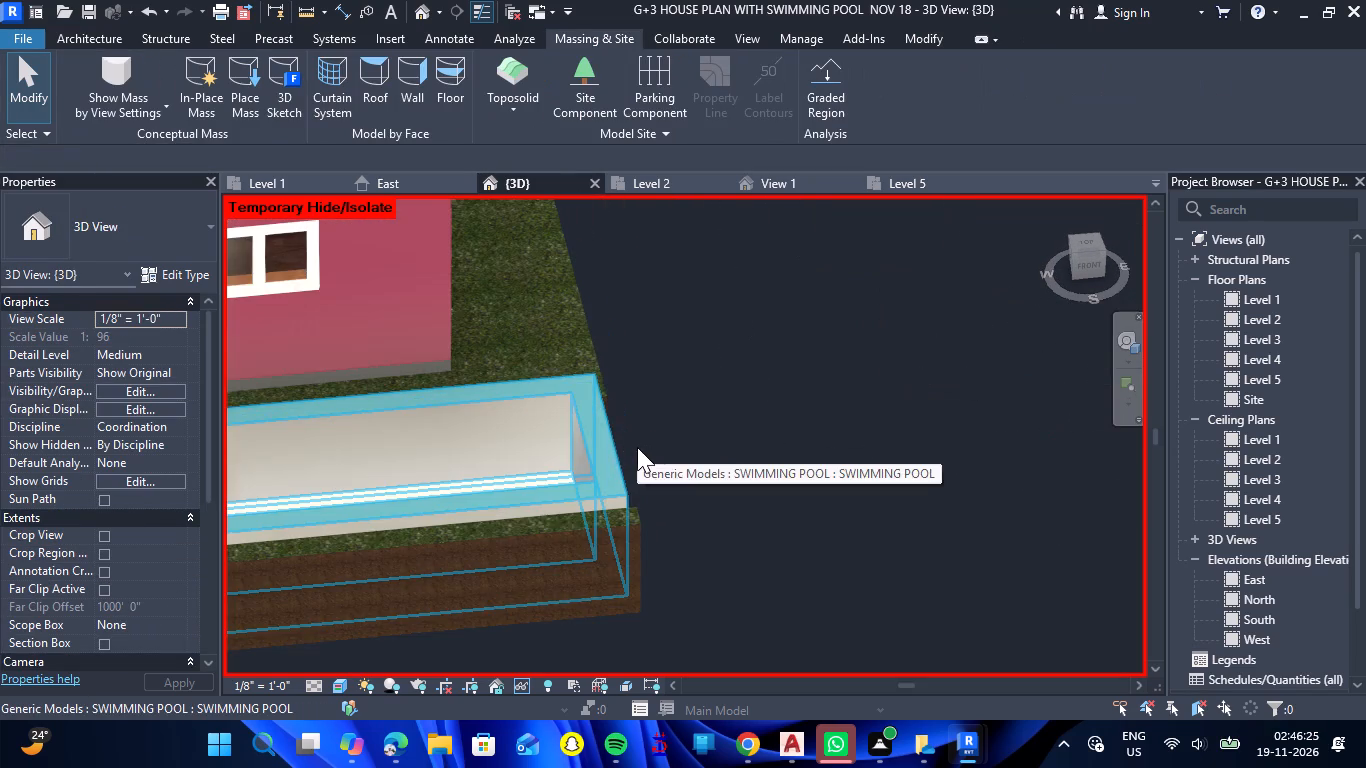
scroll(637, 447, "up", 6)
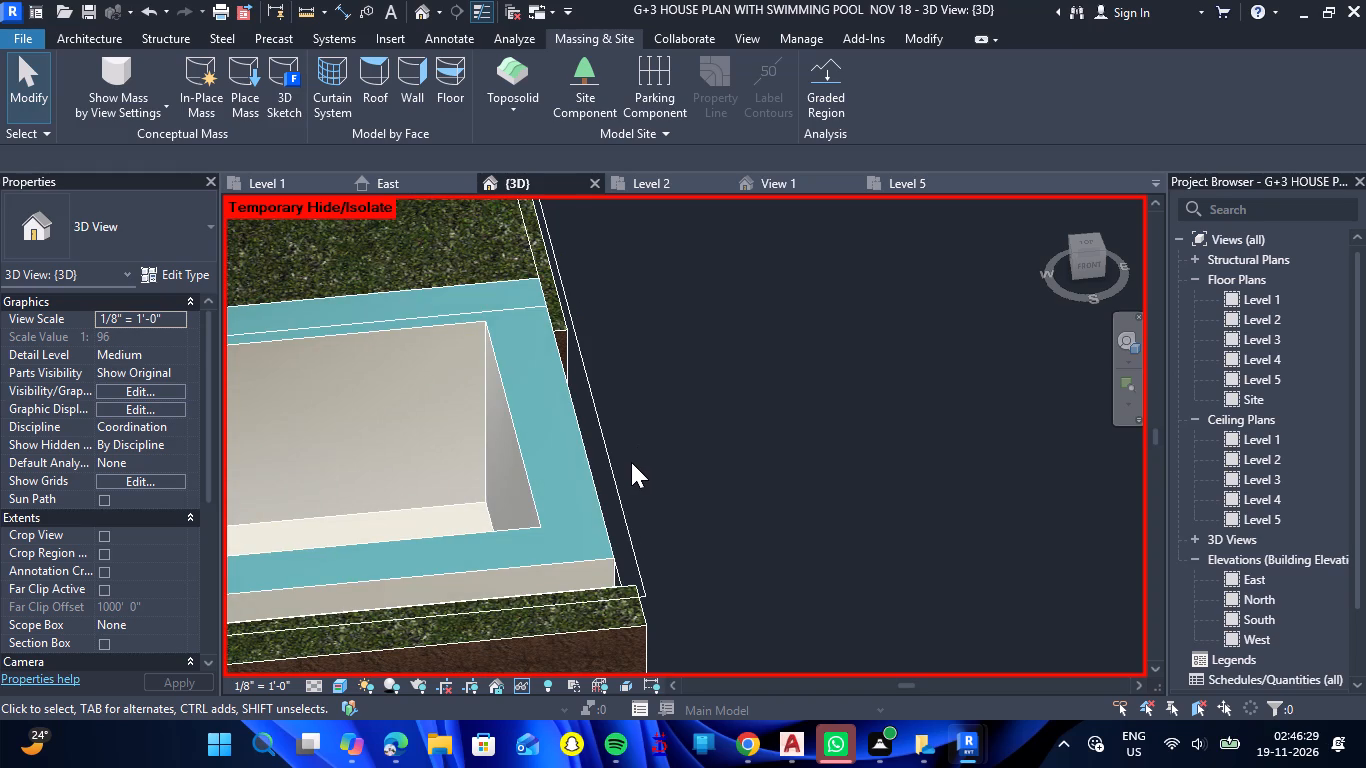
double_click(631, 623)
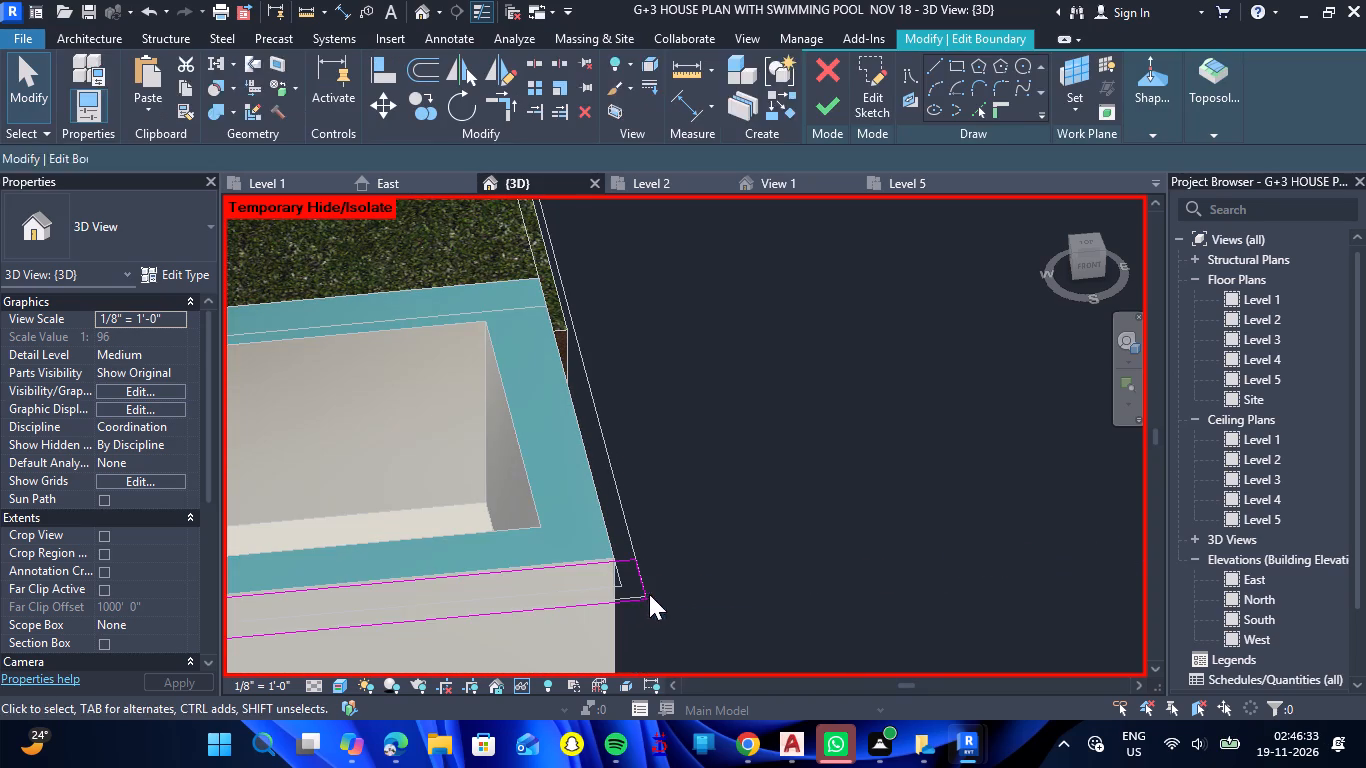
left_click(1086, 244)
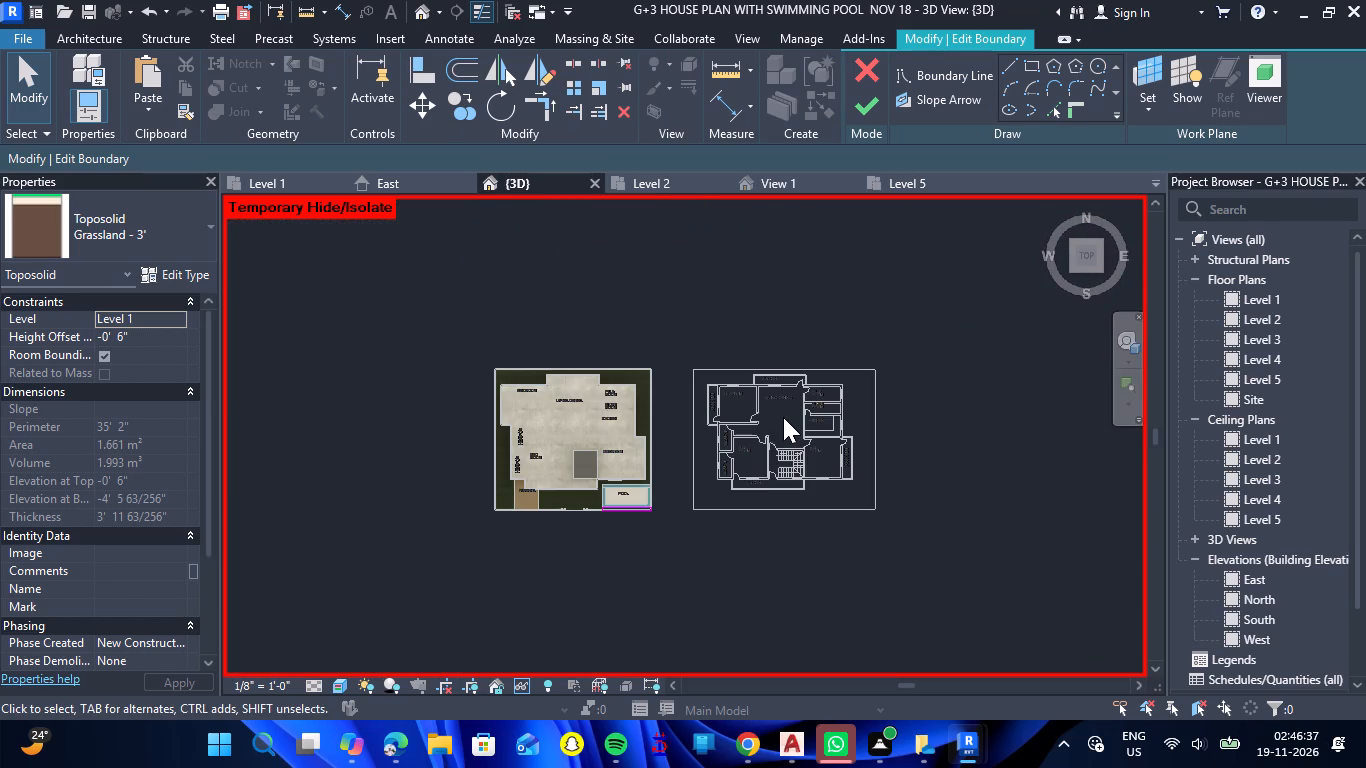
scroll(648, 510, "up", 14)
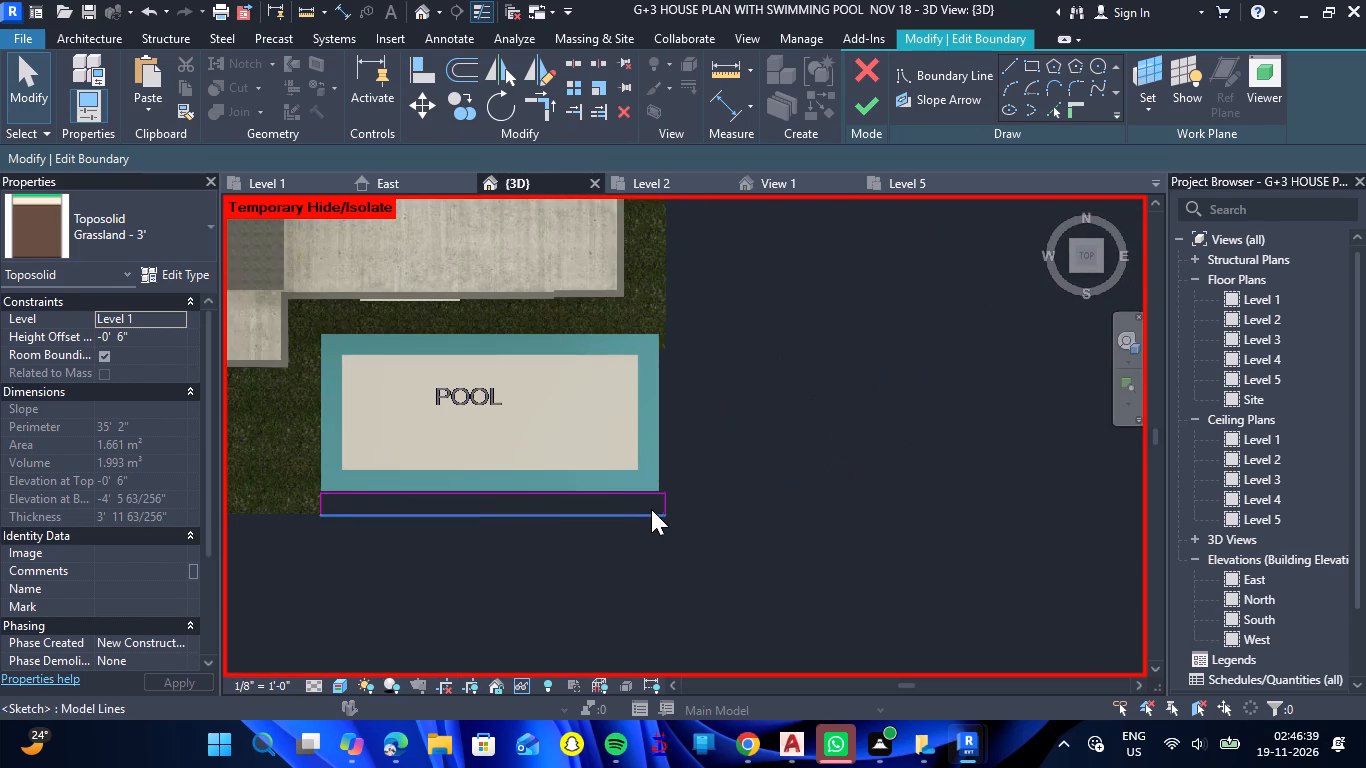
scroll(671, 491, "up", 5)
scroll(674, 490, "down", 3)
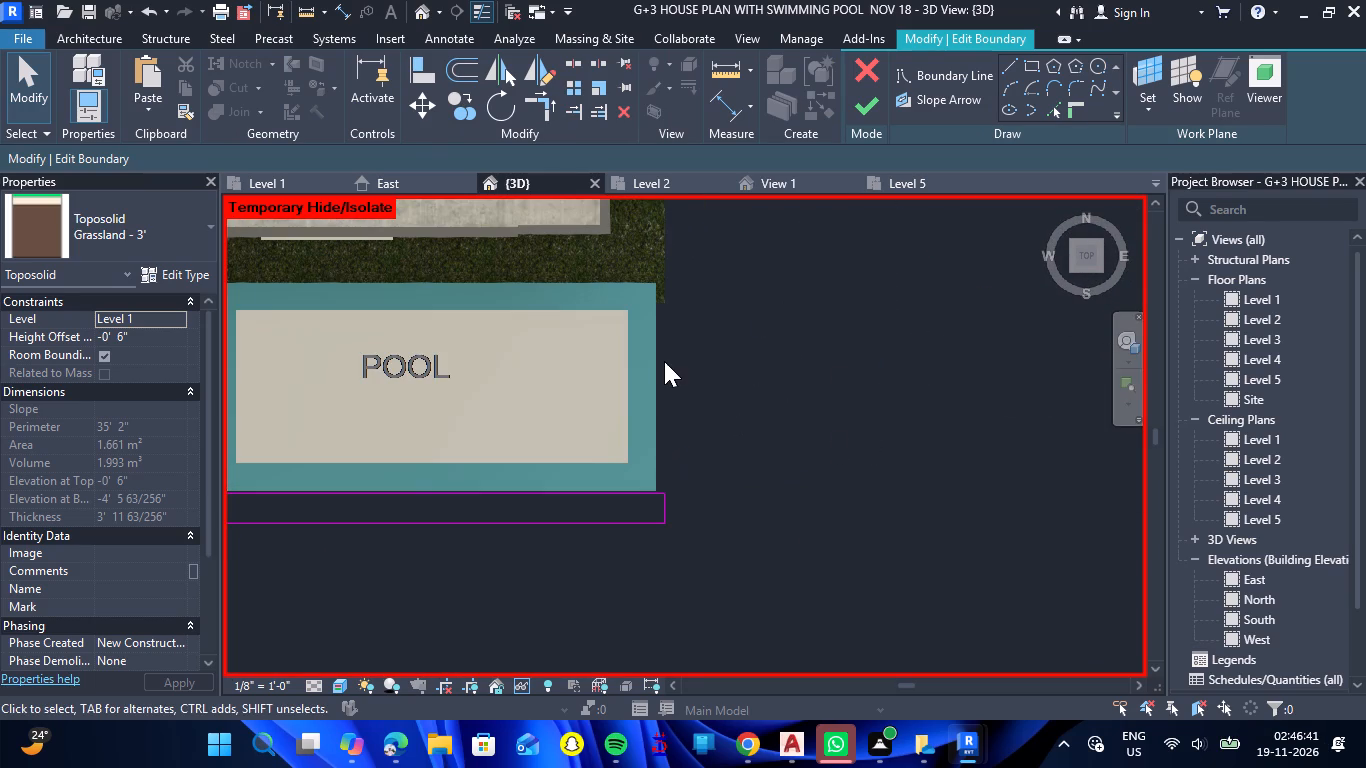
scroll(693, 340, "down", 1)
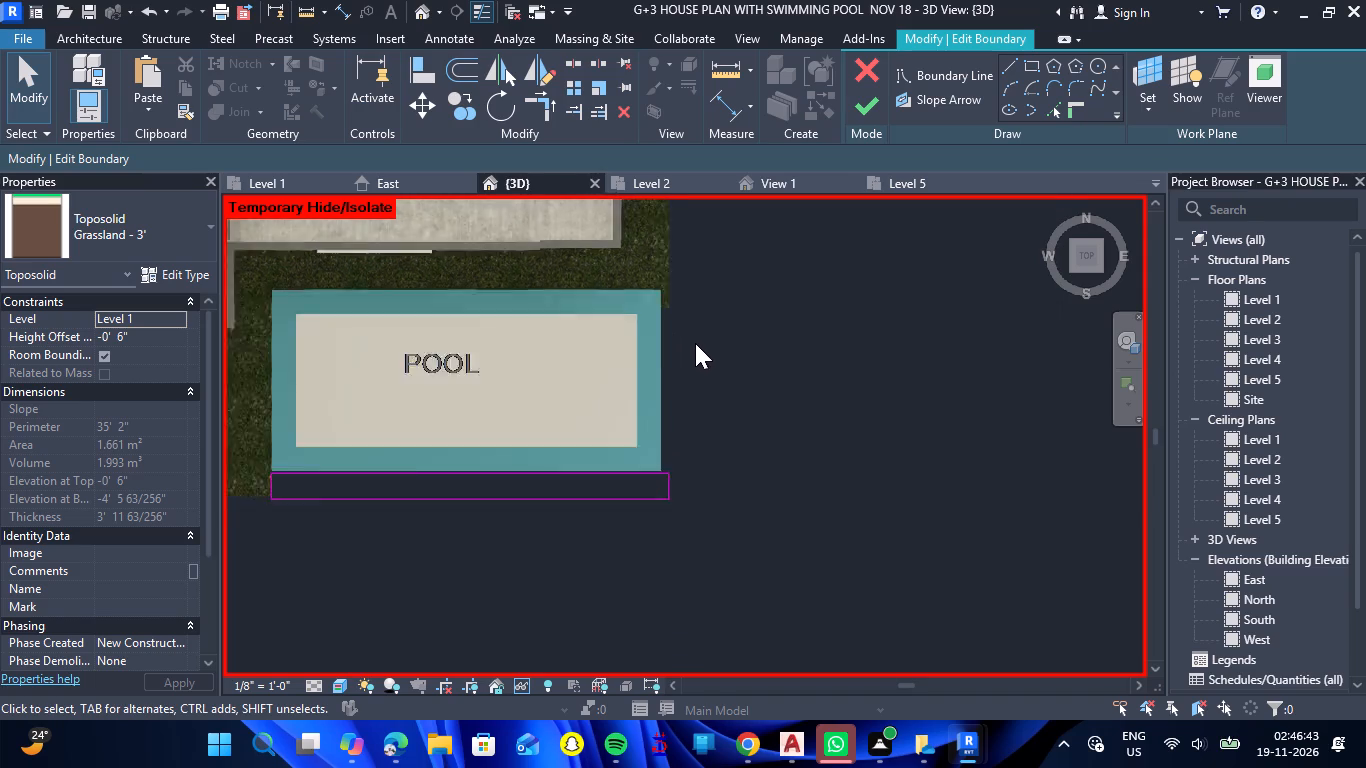
scroll(695, 343, "down", 2)
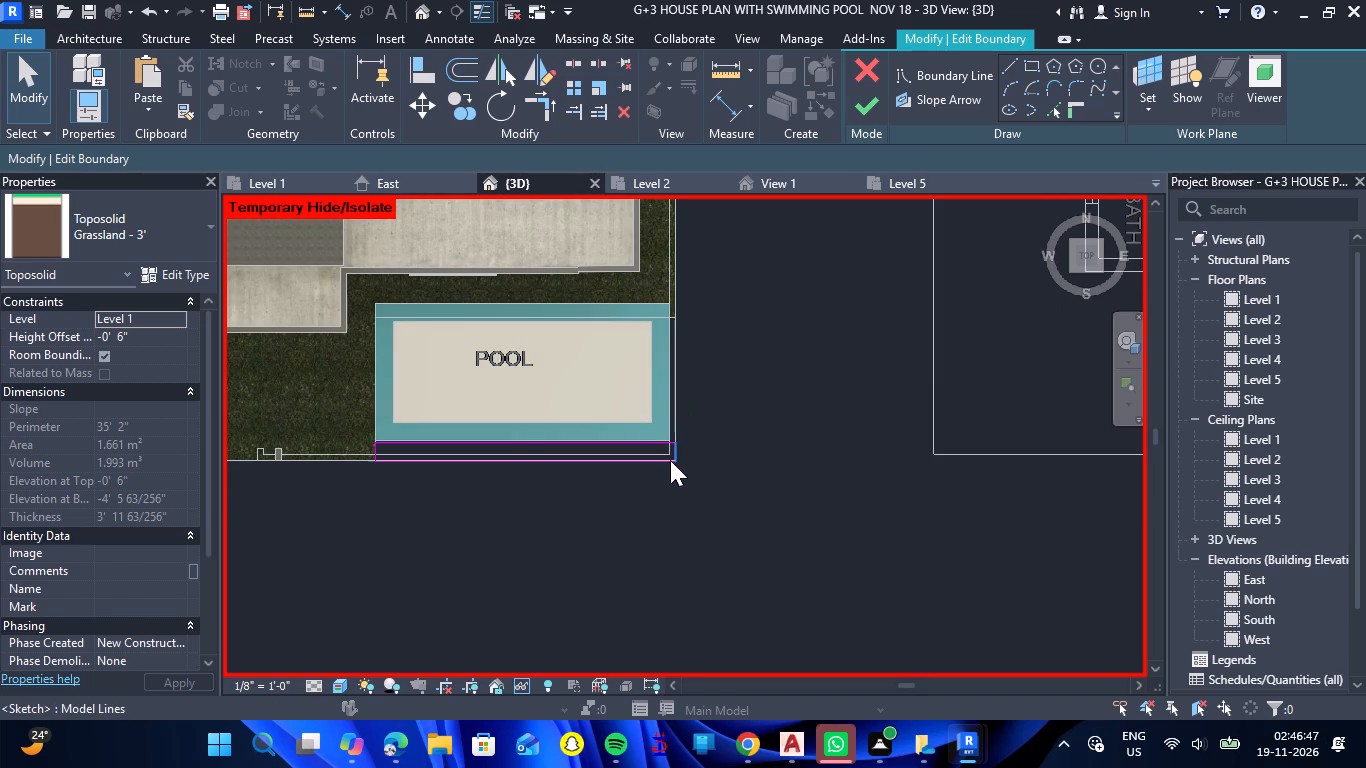
left_click_drag(693, 476, 678, 462)
left_click_drag(680, 471, 653, 456)
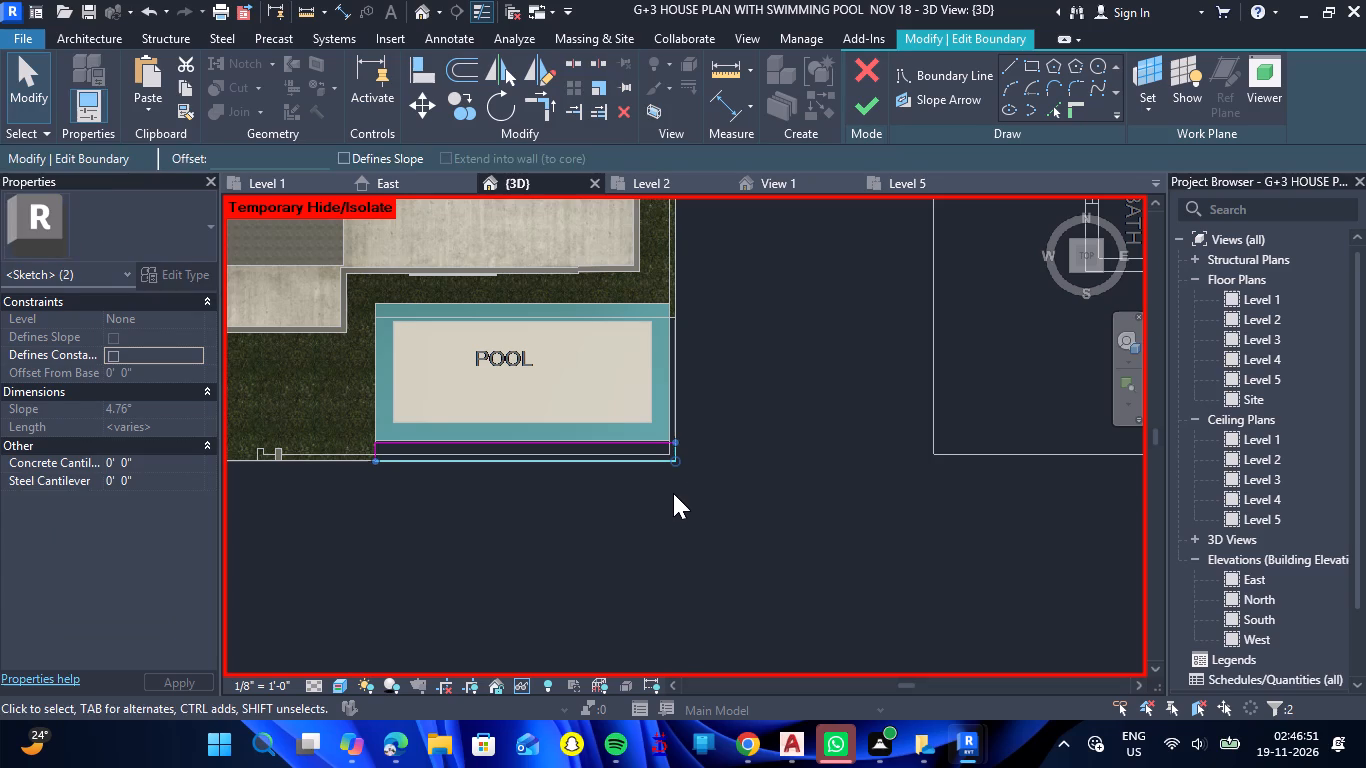
key("Delete")
scroll(389, 446, "up", 8)
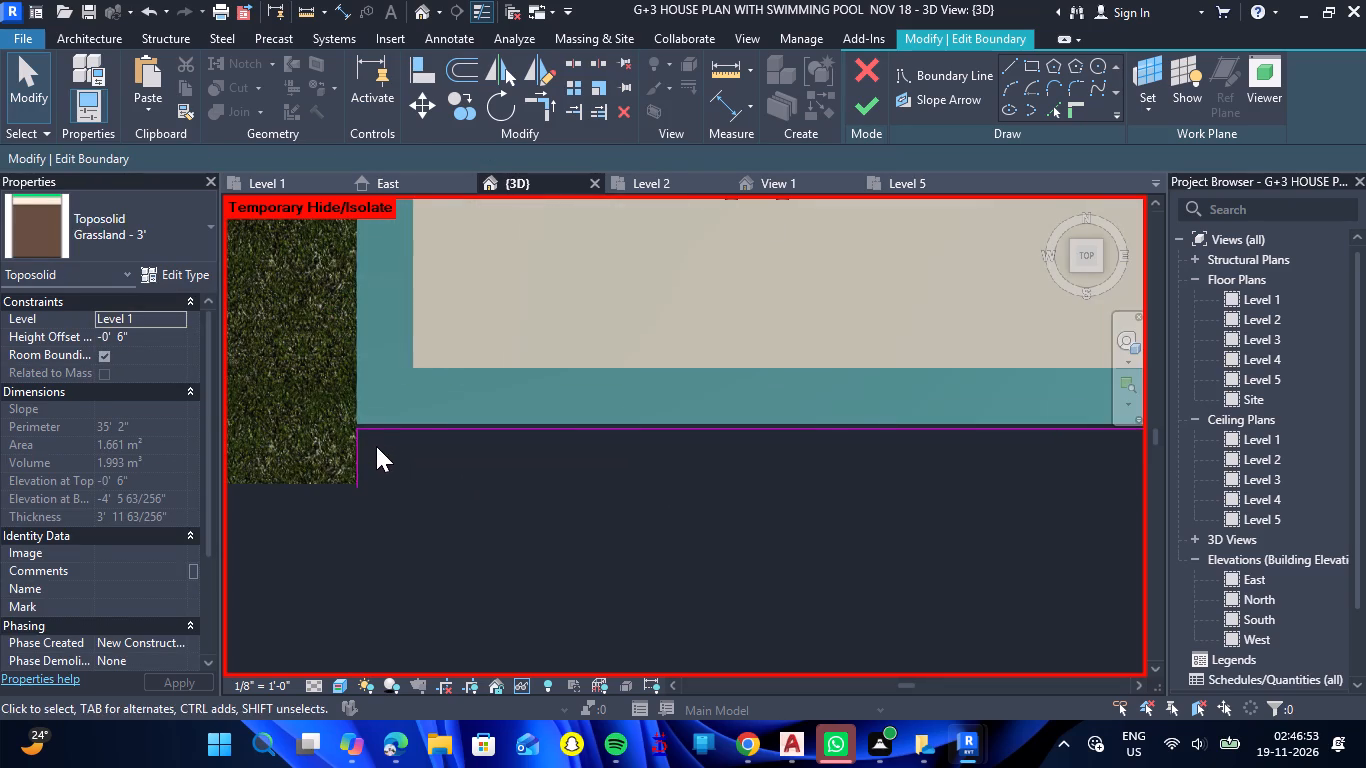
Undo the deletion of the toposolid strip's outer front line and short east end line in the boundary sketch.
left_click(357, 450)
left_click(450, 428)
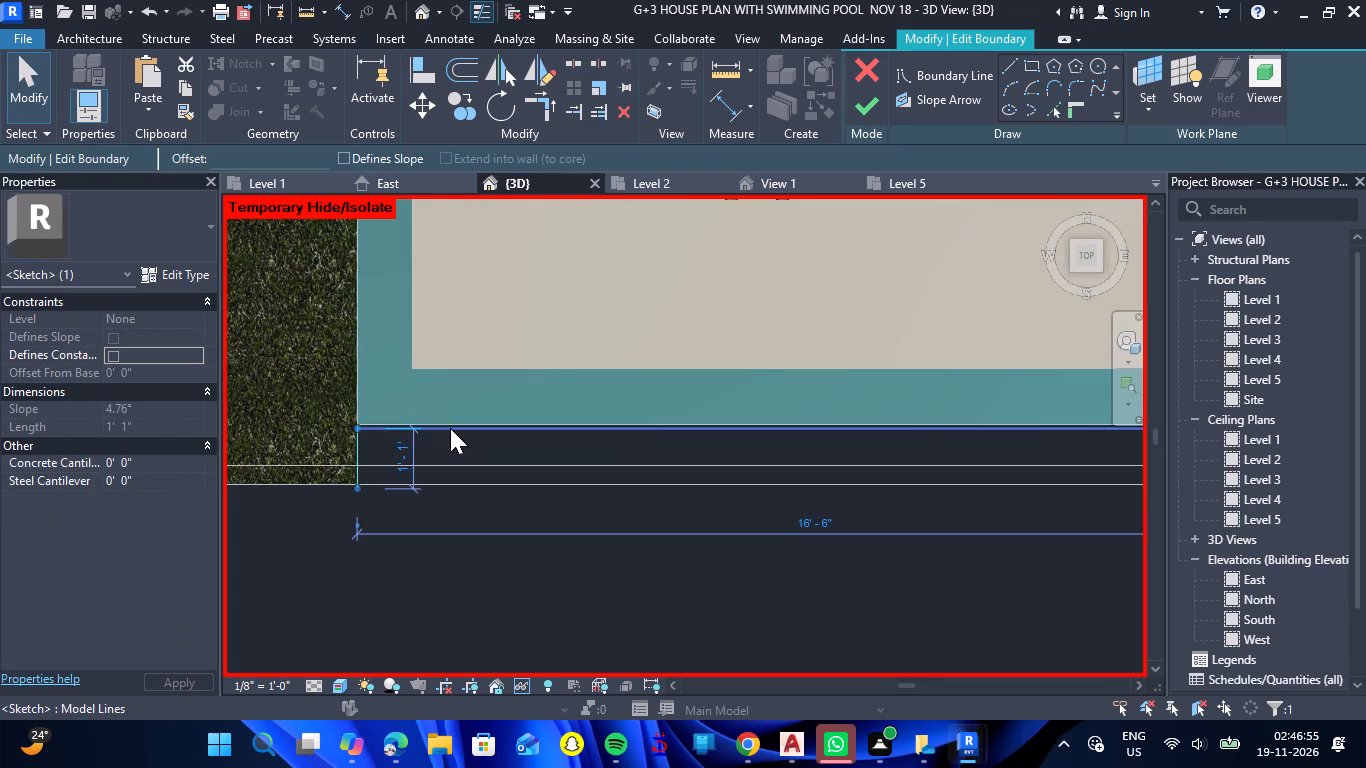
key("ctrl+z")
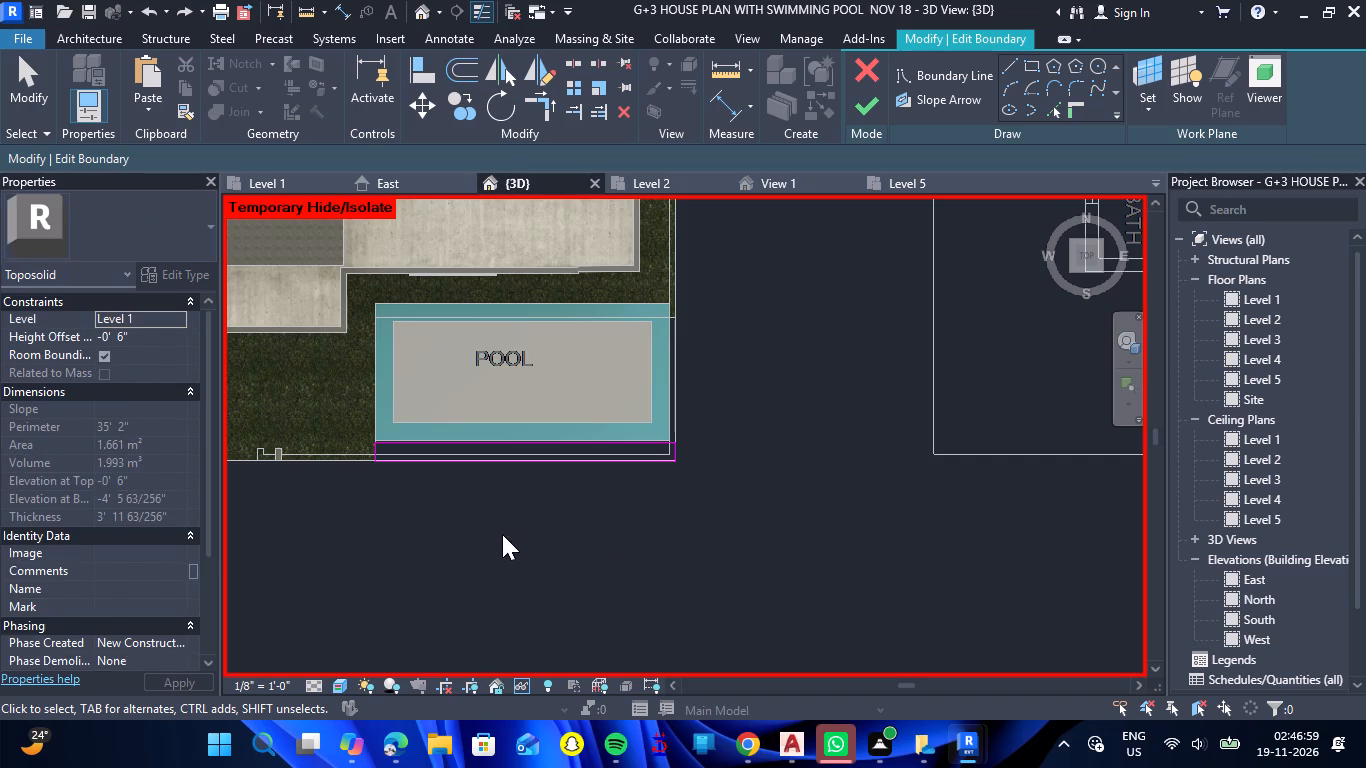
Sketch a boundary rectangle about 4" wide and 6'-10" long along the pool's east side, from the grass corner to the strip's inner line.
scroll(696, 407, "up", 3)
scroll(658, 256, "up", 5)
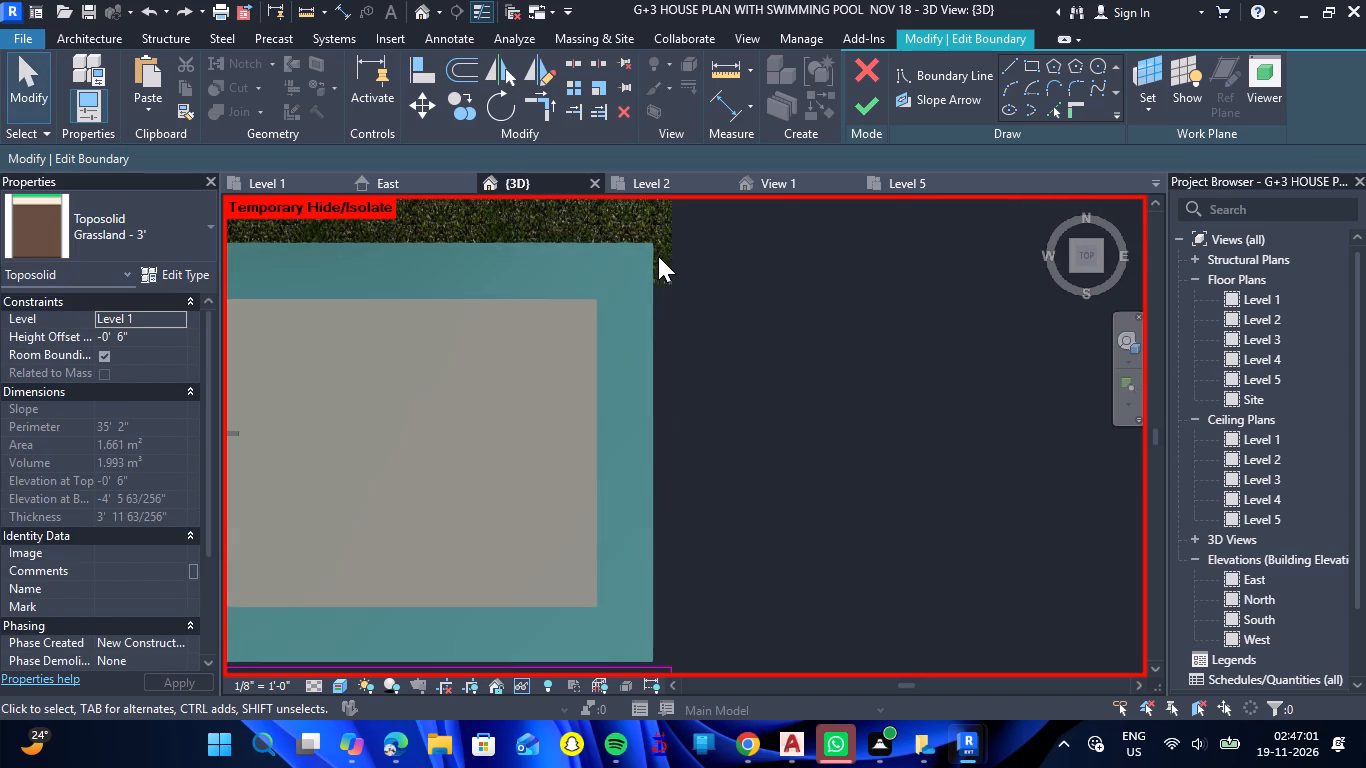
left_click(1034, 63)
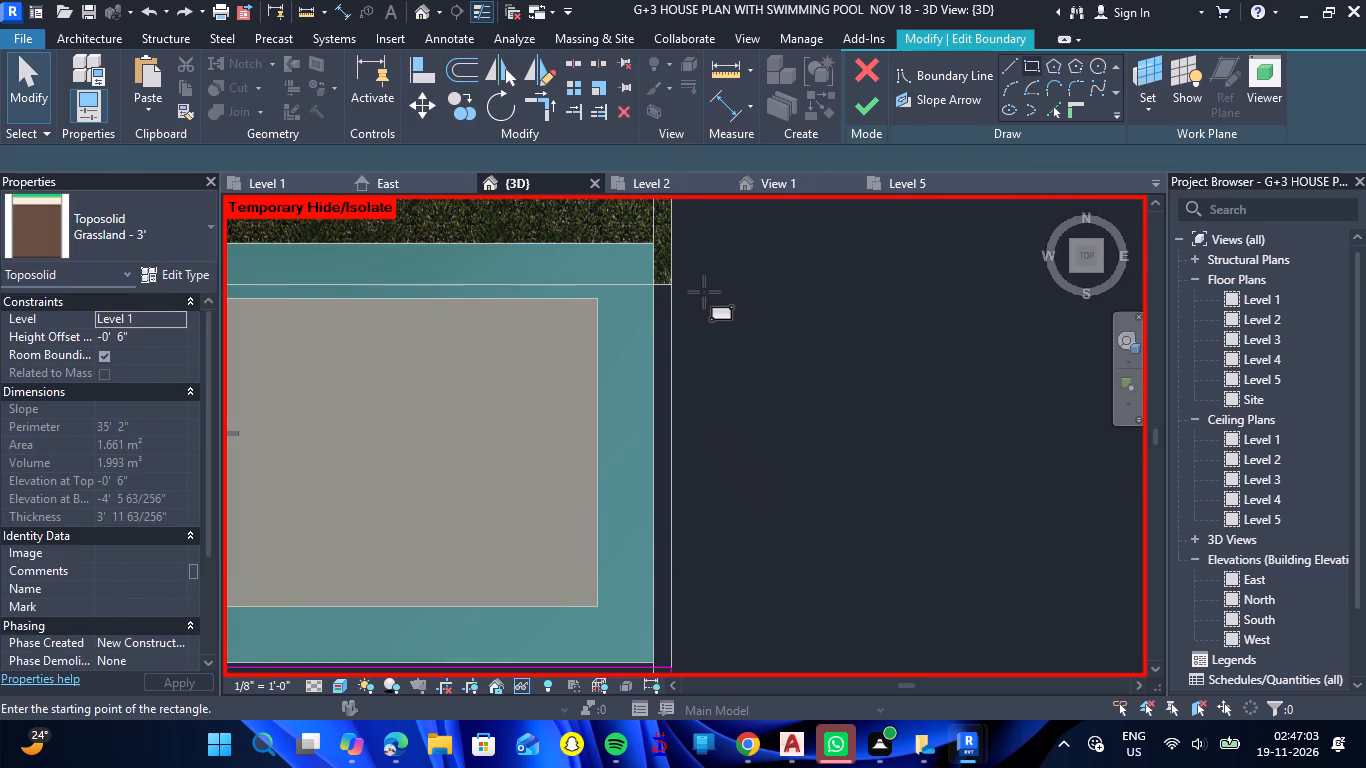
left_click(672, 287)
scroll(653, 374, "down", 4)
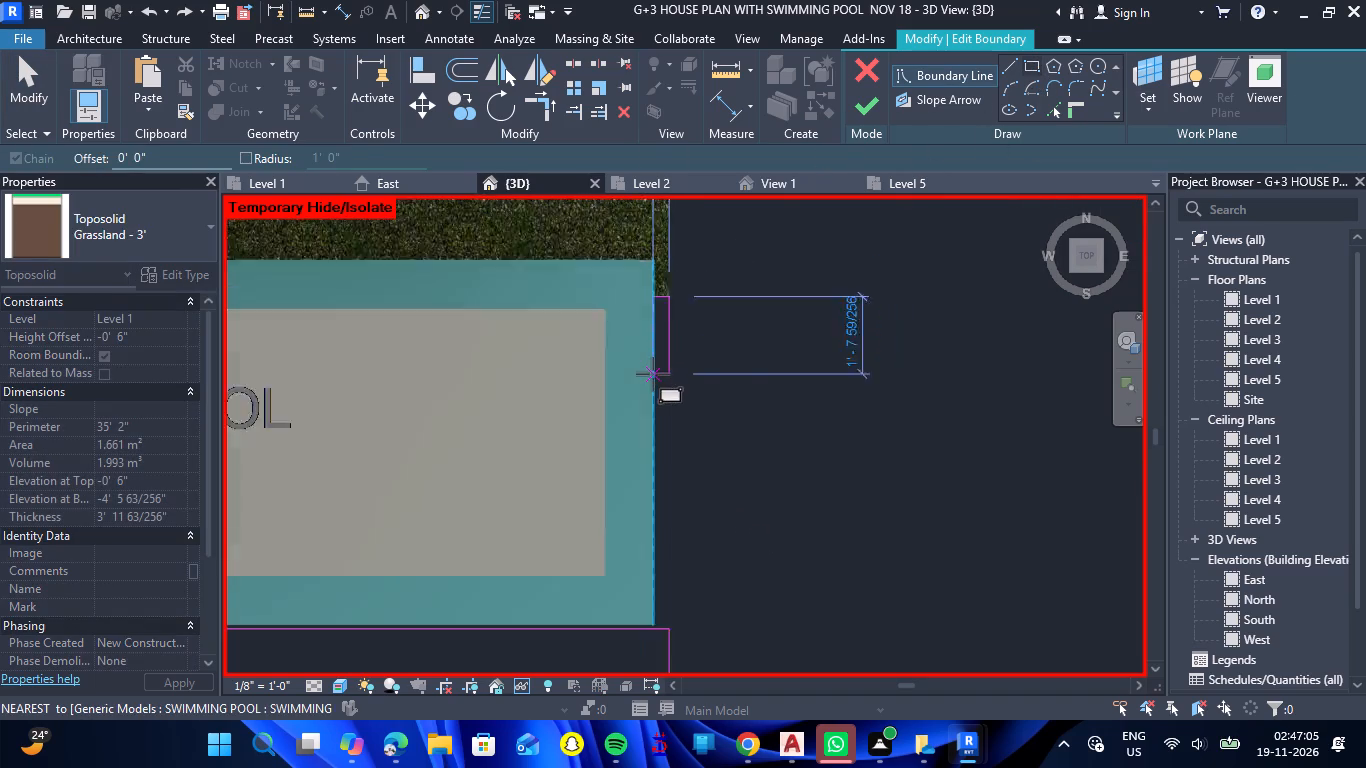
scroll(653, 374, "down", 2)
scroll(653, 513, "up", 7)
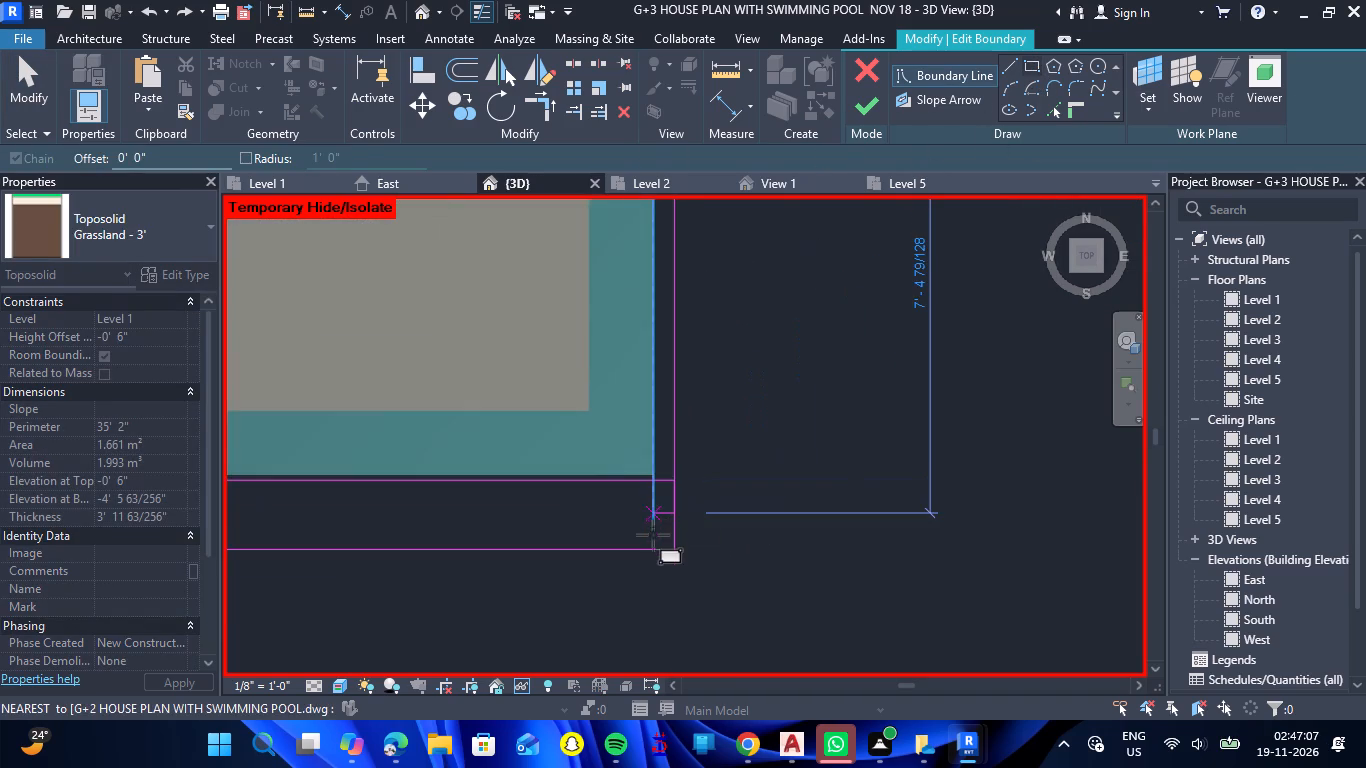
left_click(654, 485)
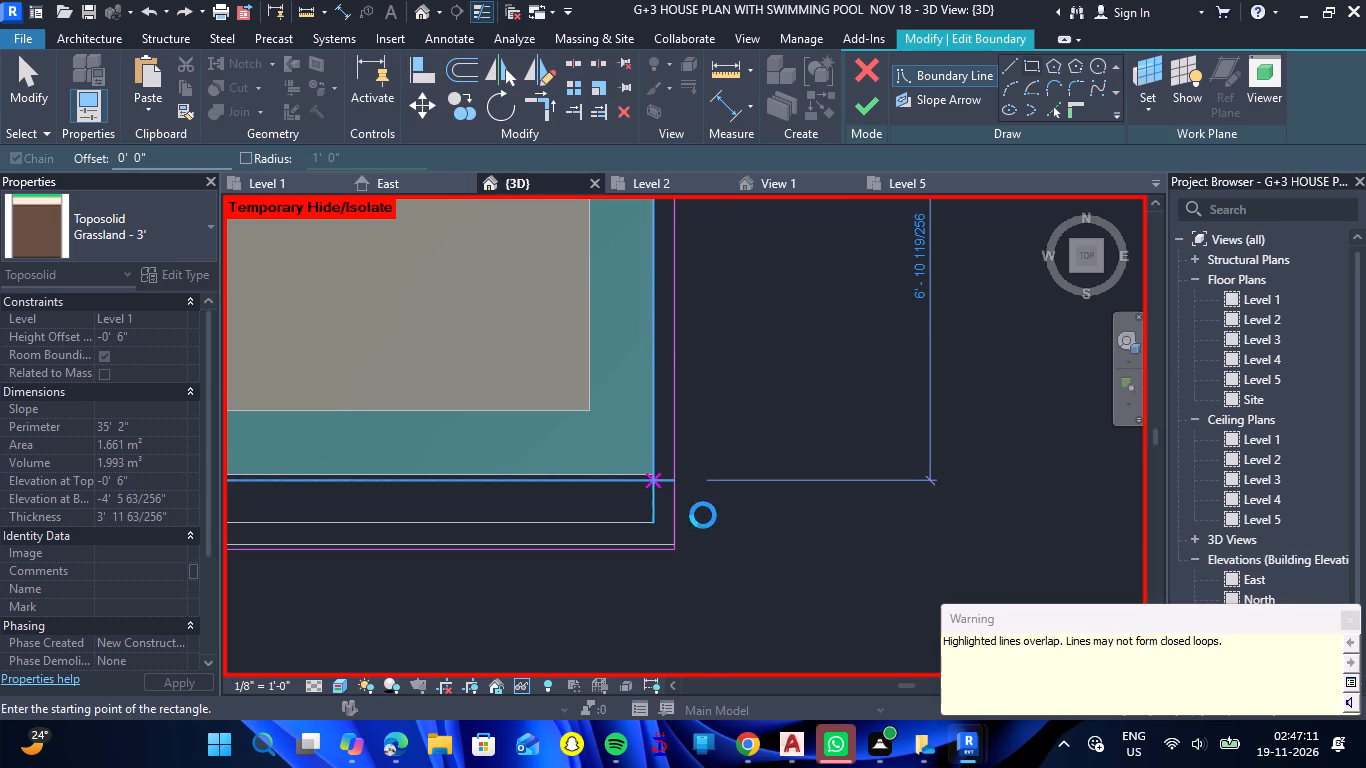
key("Escape")
scroll(690, 507, "up", 4)
key("Escape")
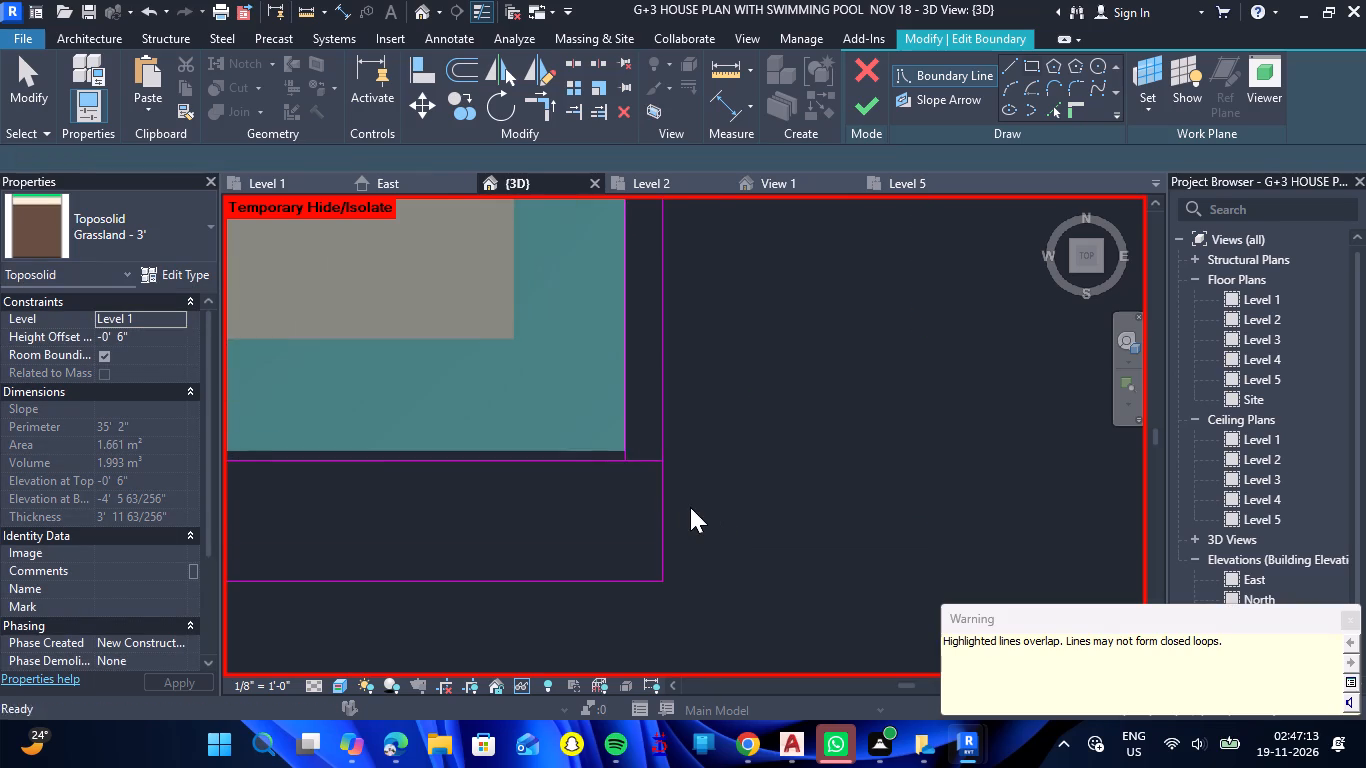
Delete the new rectangle's short 4" line where it overlaps the strip's inner front line.
left_click(641, 461)
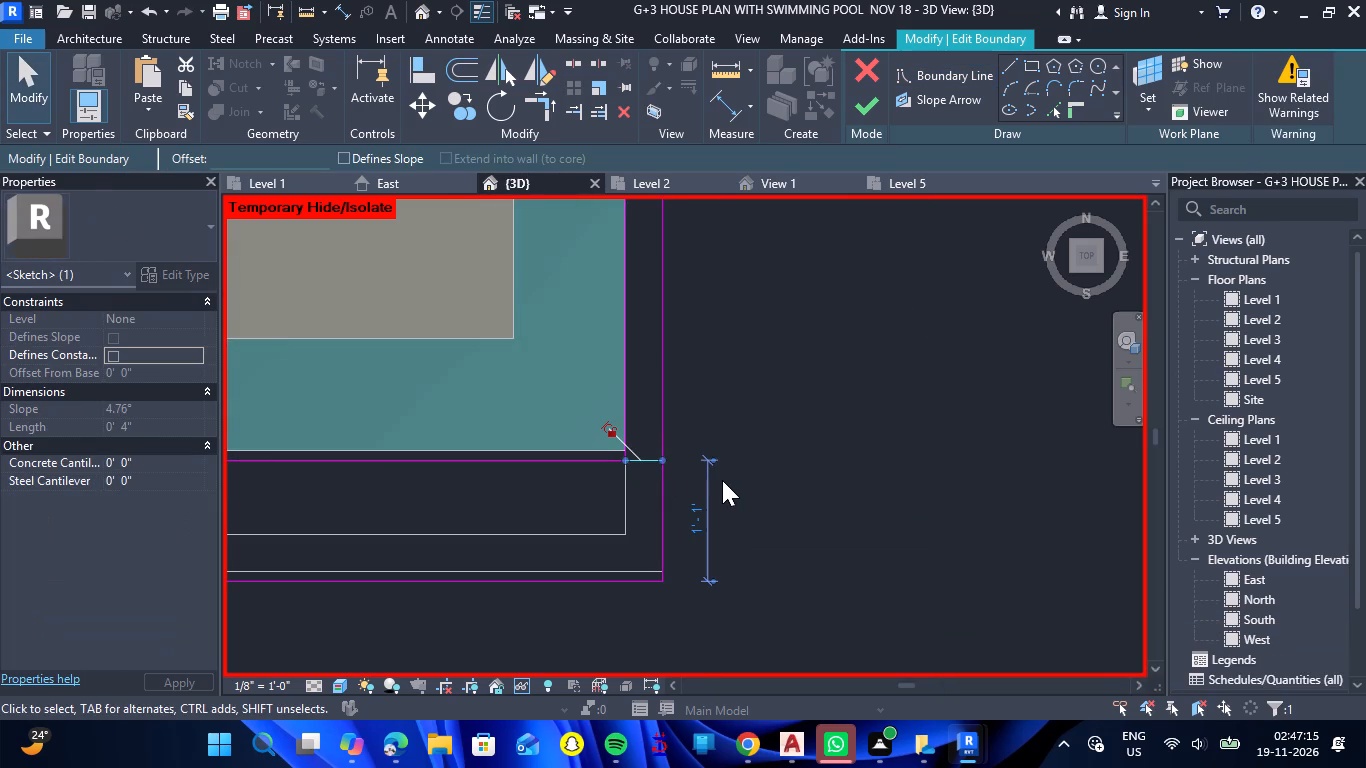
key("Delete")
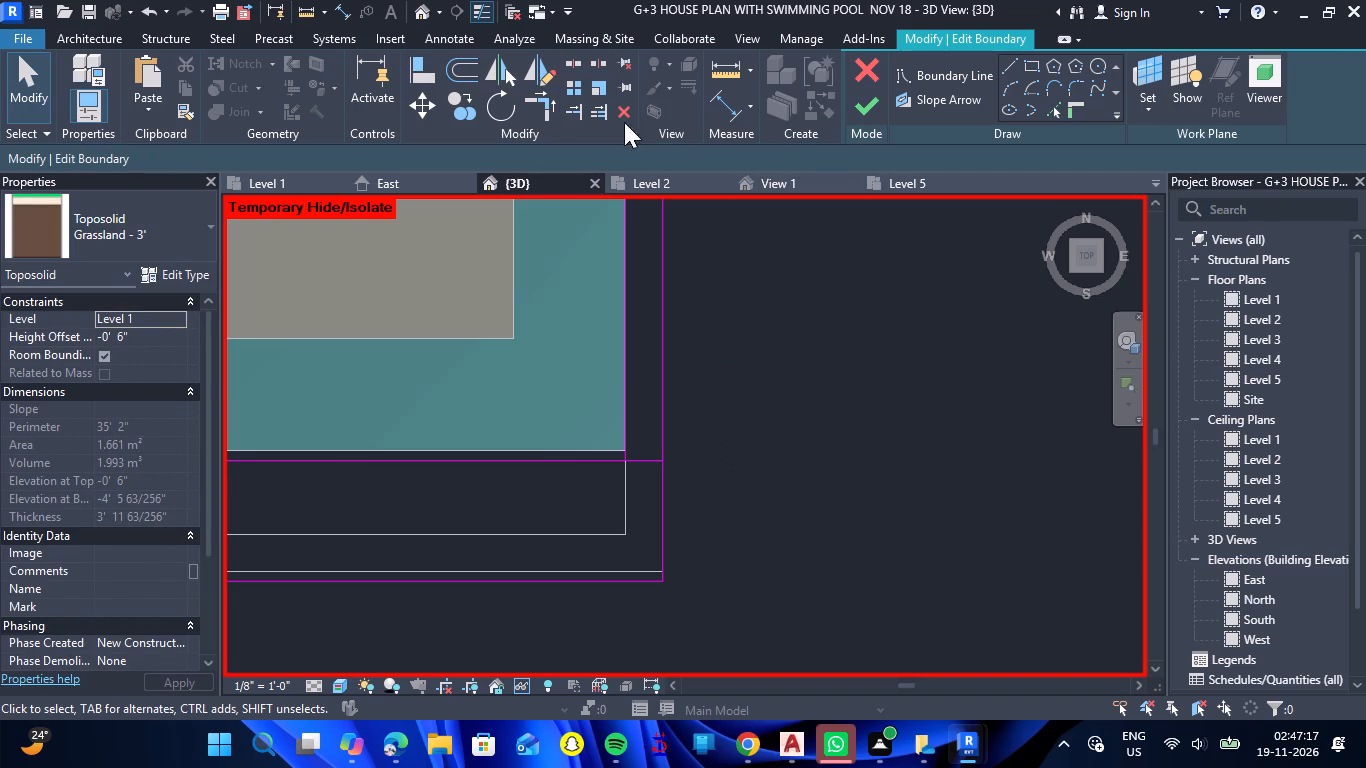
Trim the strip's inner front line to the pool-side vertical line, keeping the portion in front of the pool, to form an L-shaped boundary.
left_click(554, 112)
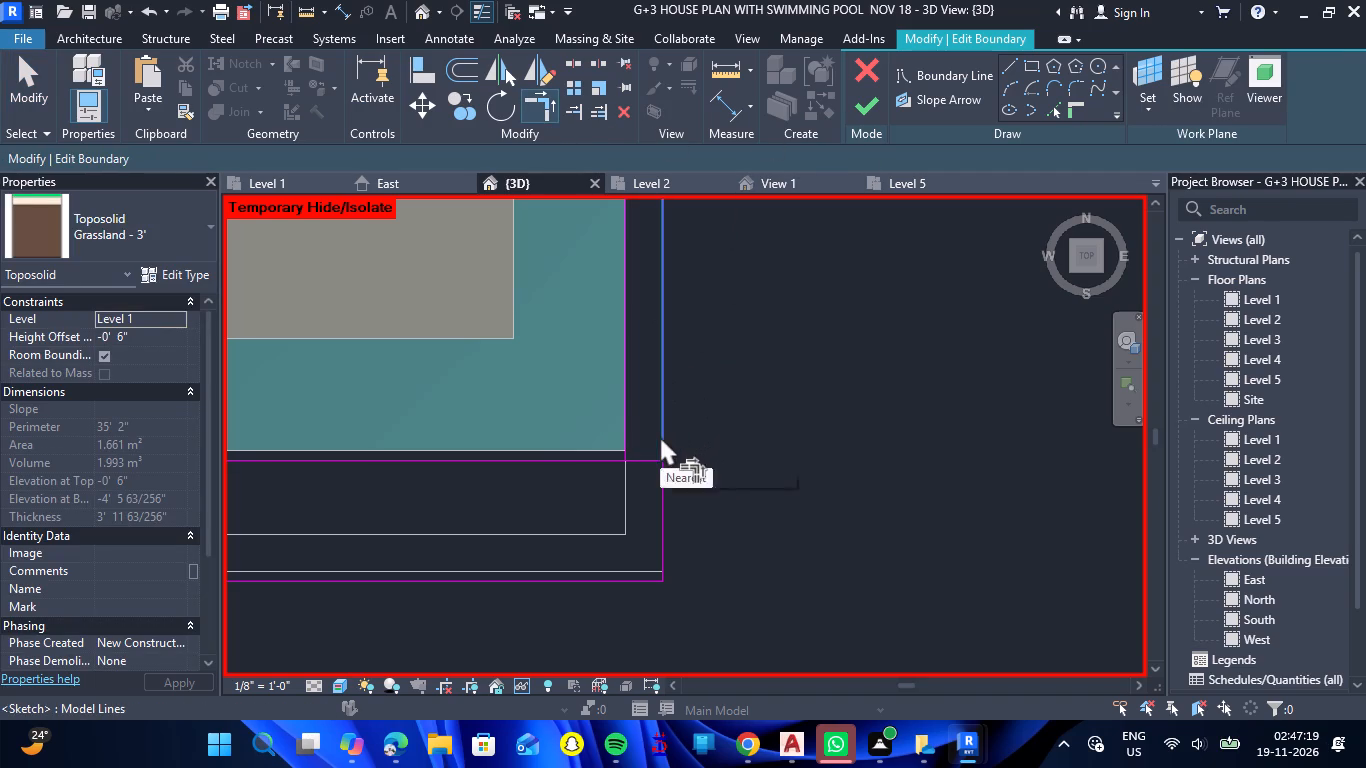
scroll(670, 456, "up", 7)
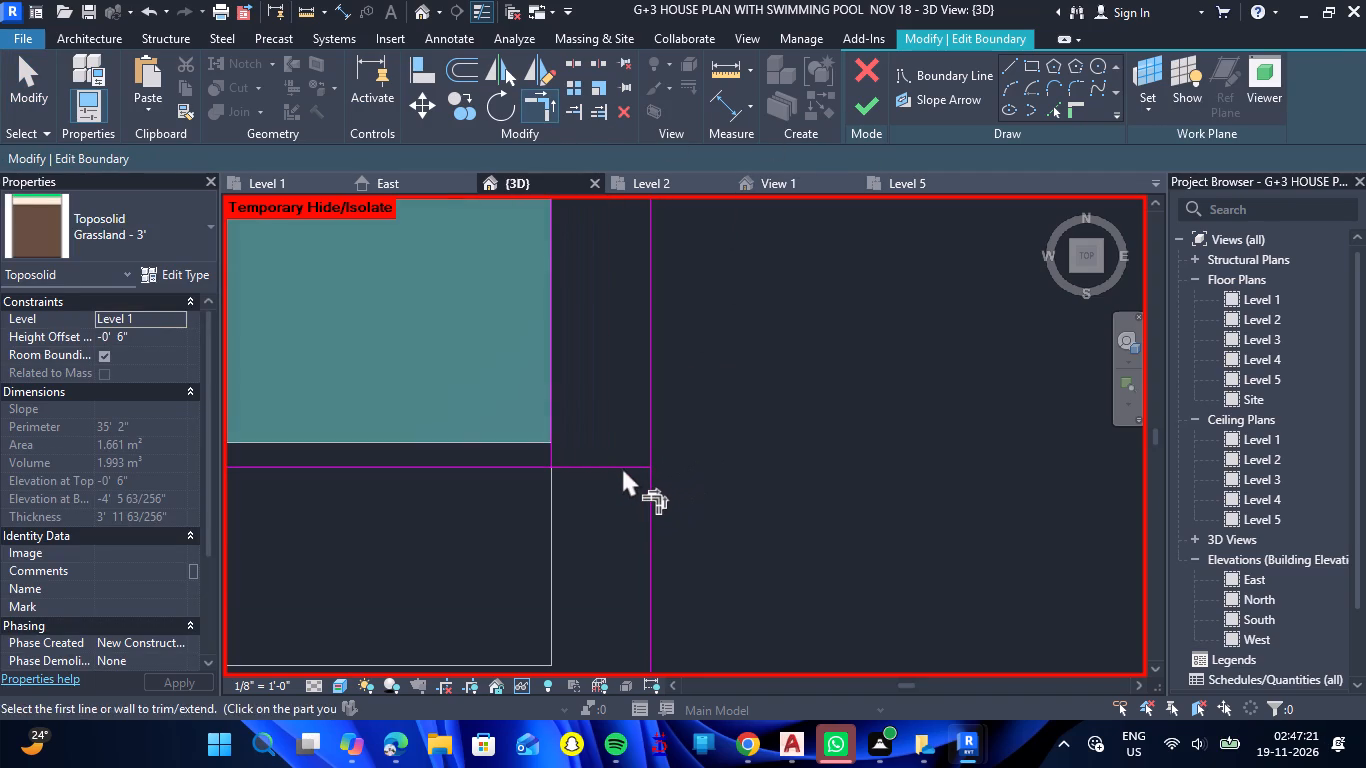
left_click(624, 466)
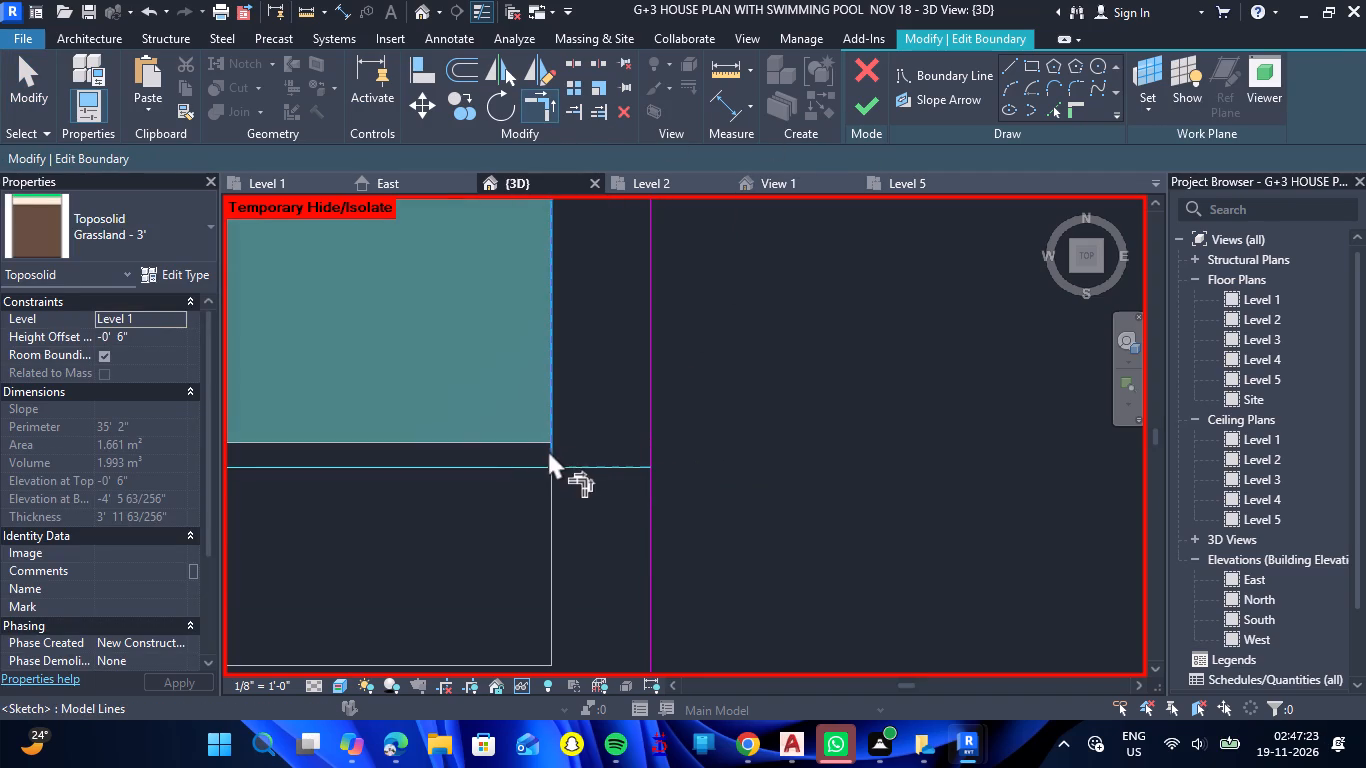
left_click(552, 454)
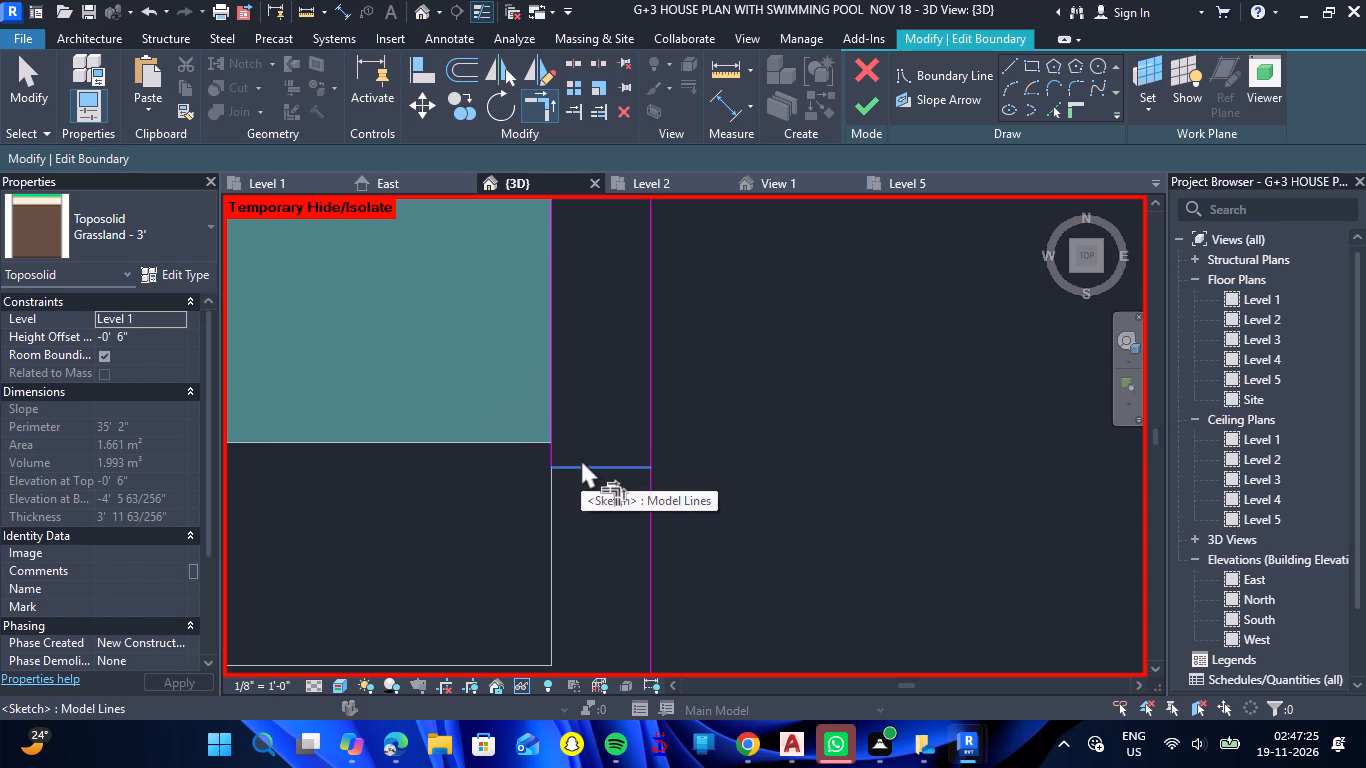
key("ctrl+z")
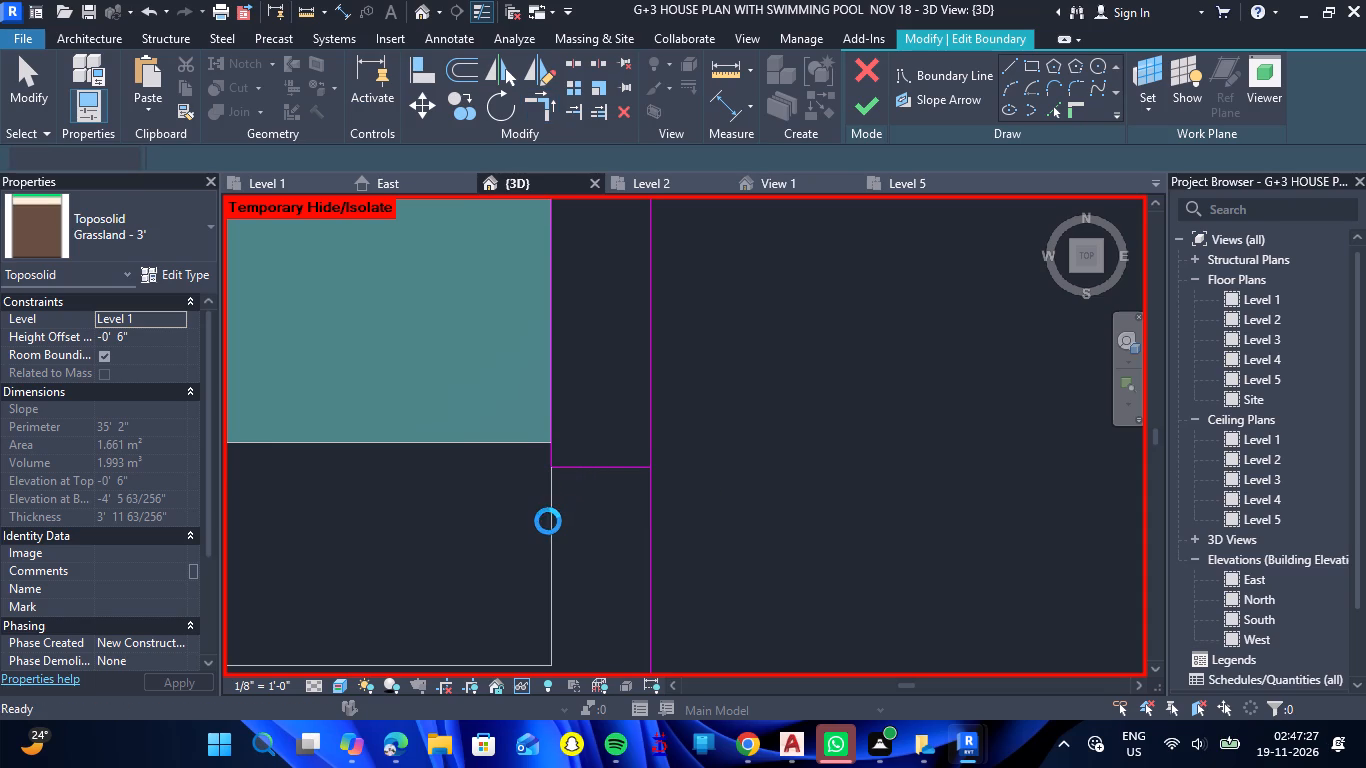
left_click(518, 462)
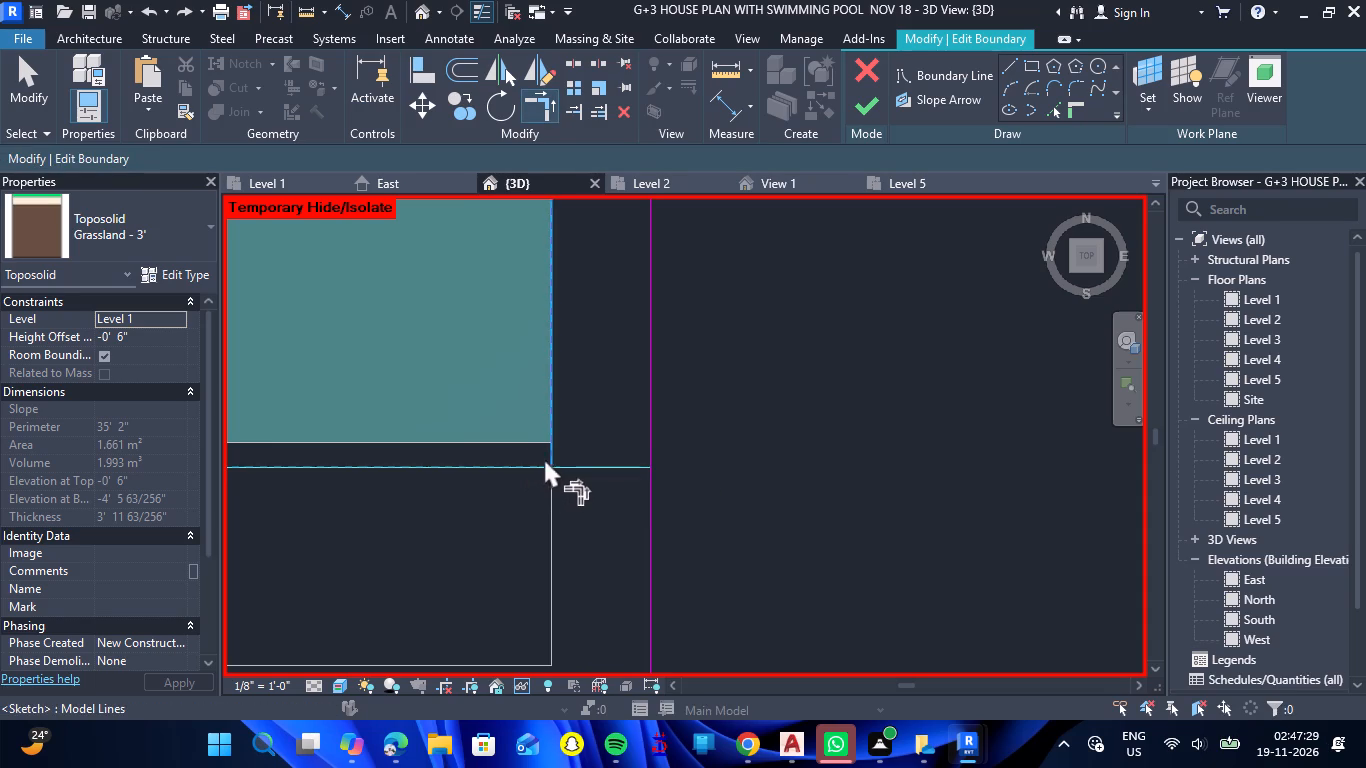
left_click(547, 456)
scroll(668, 457, "down", 6)
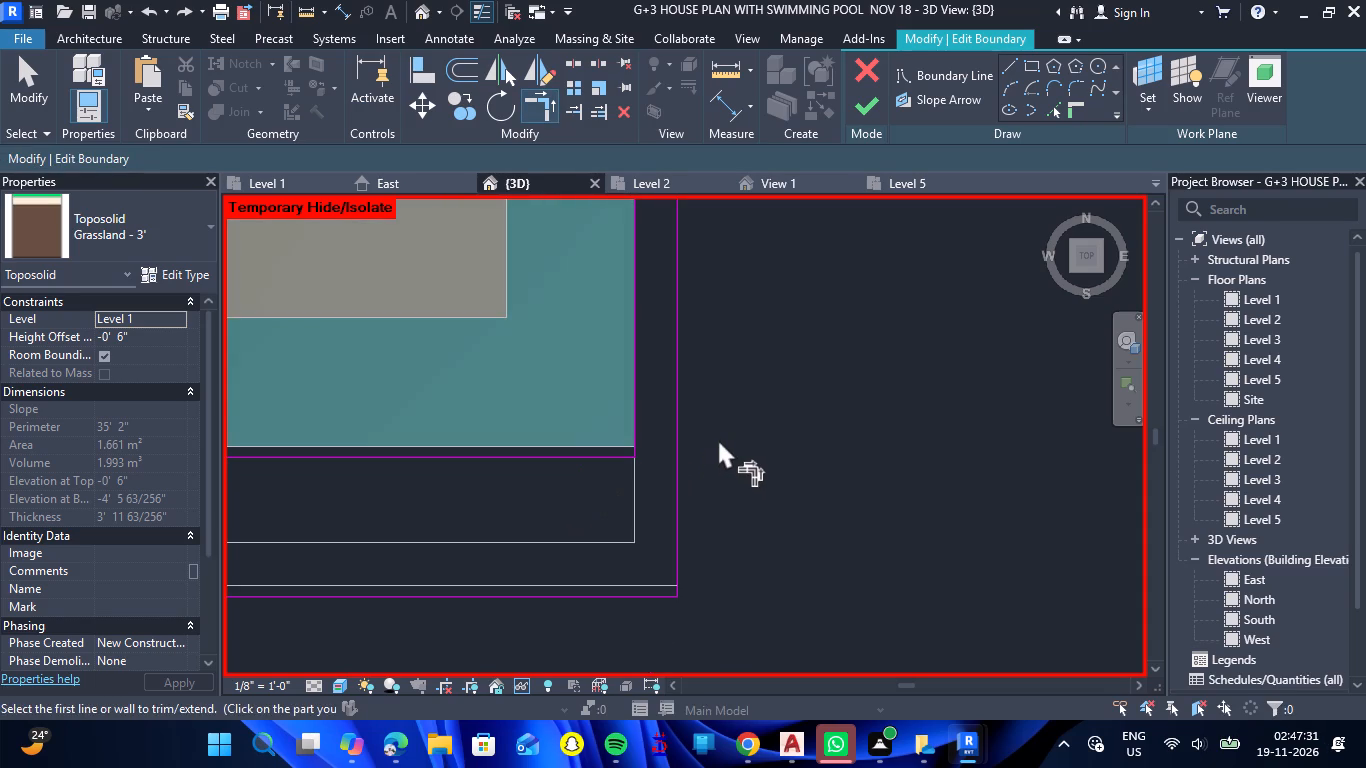
scroll(718, 439, "down", 6)
key("Escape")
Nudge the boundary's inner front line toward the pool's edge and finish the toposolid boundary sketch.
scroll(729, 476, "down", 3)
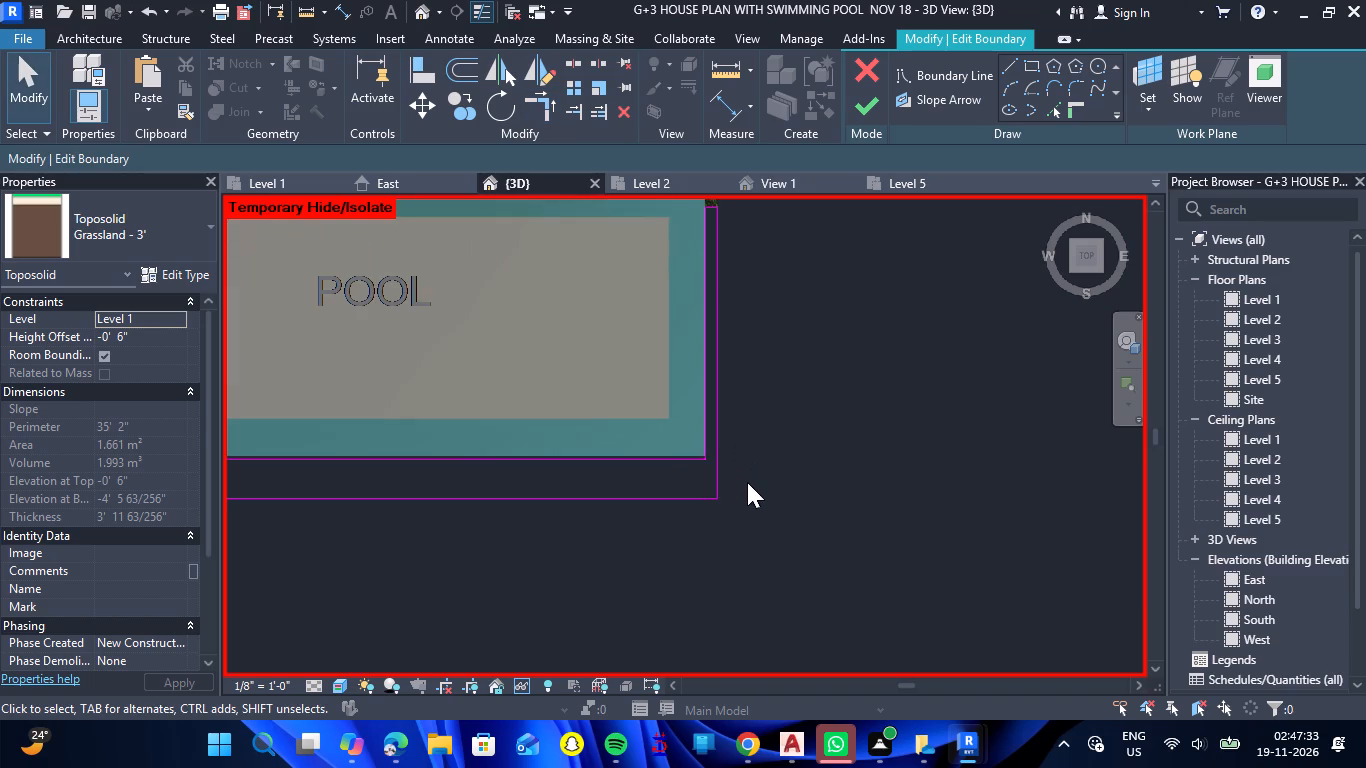
scroll(749, 509, "down", 4)
scroll(444, 502, "up", 7)
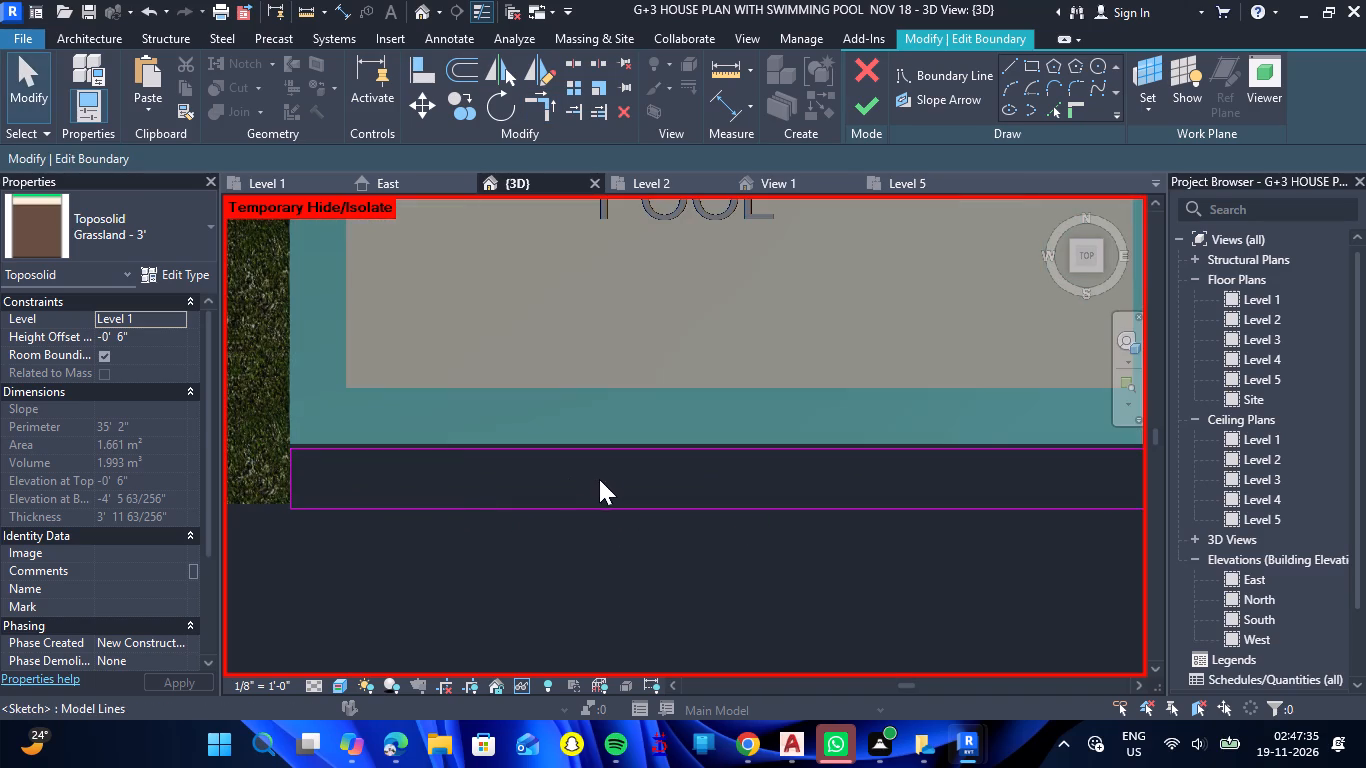
left_click(606, 454)
key("Up")
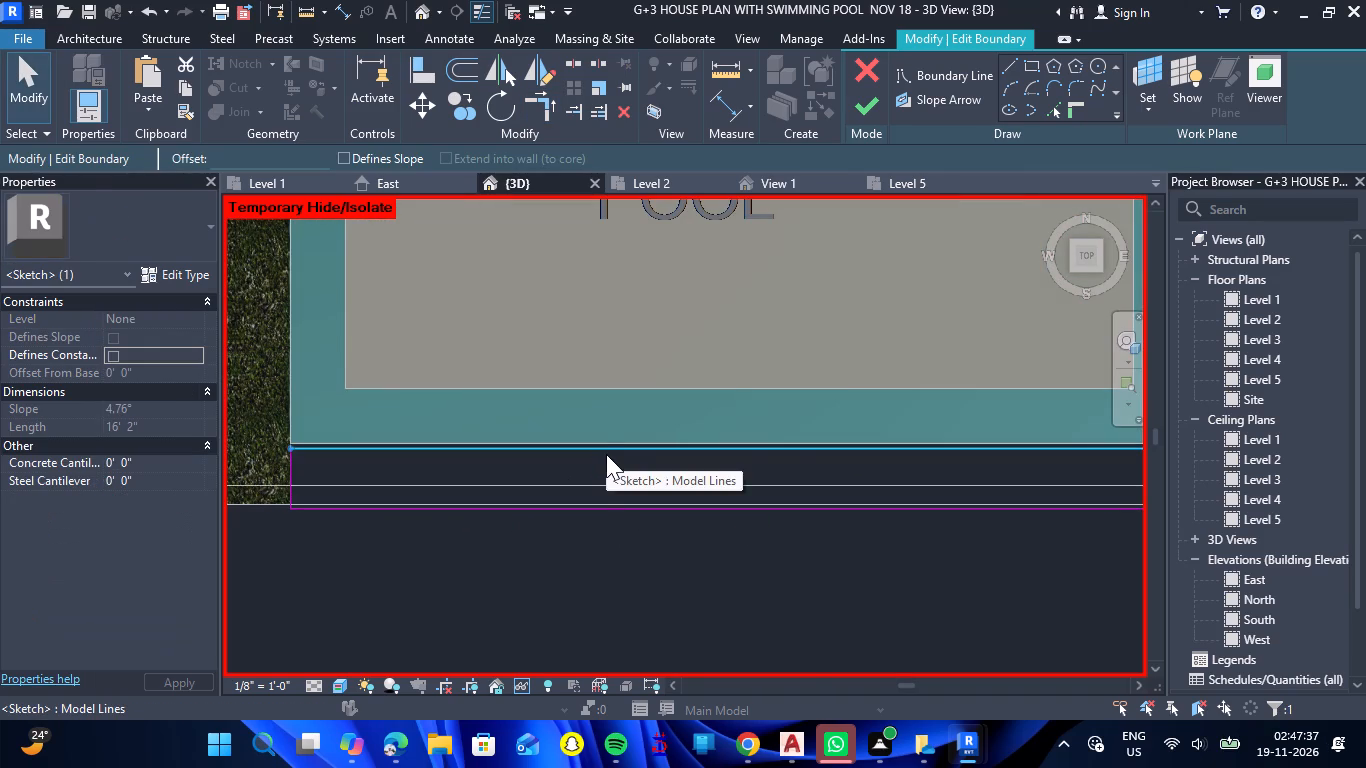
key("Escape")
scroll(609, 456, "down", 7)
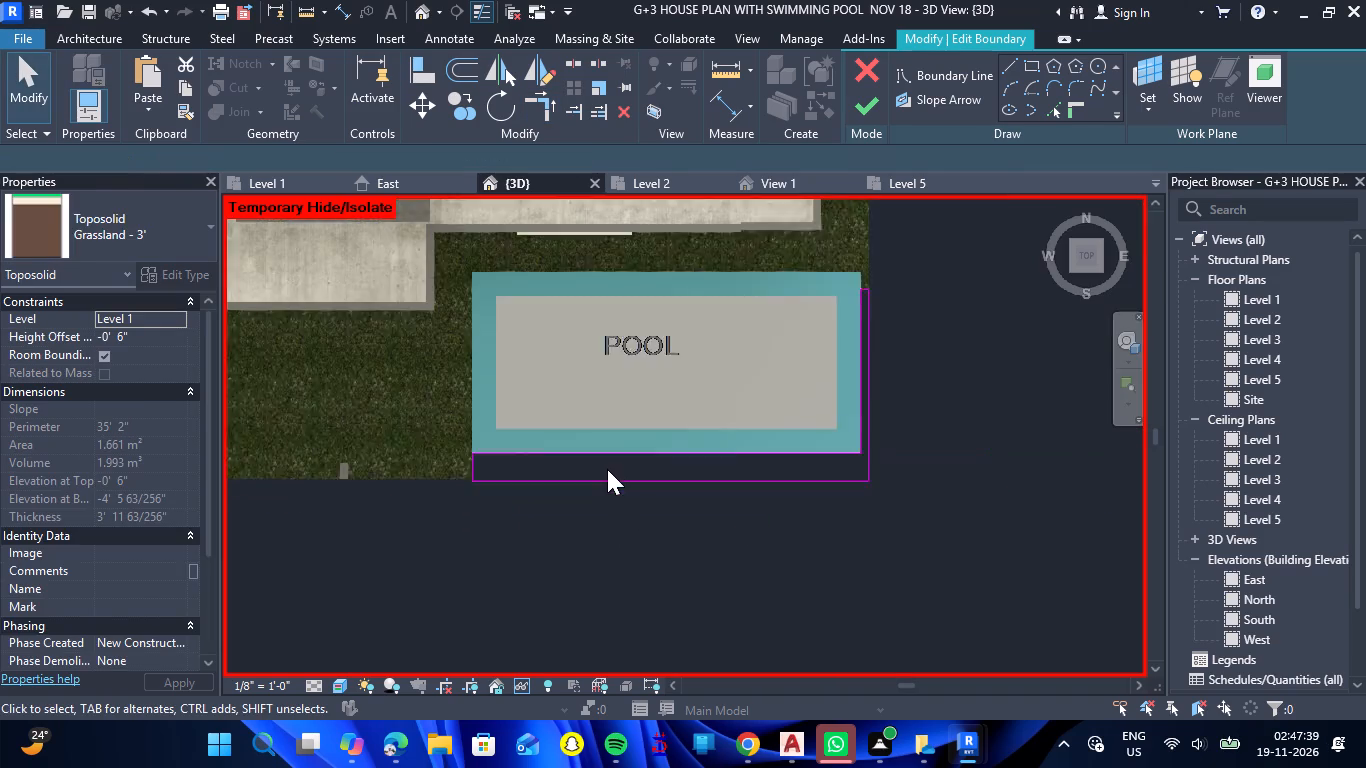
scroll(843, 350, "up", 8)
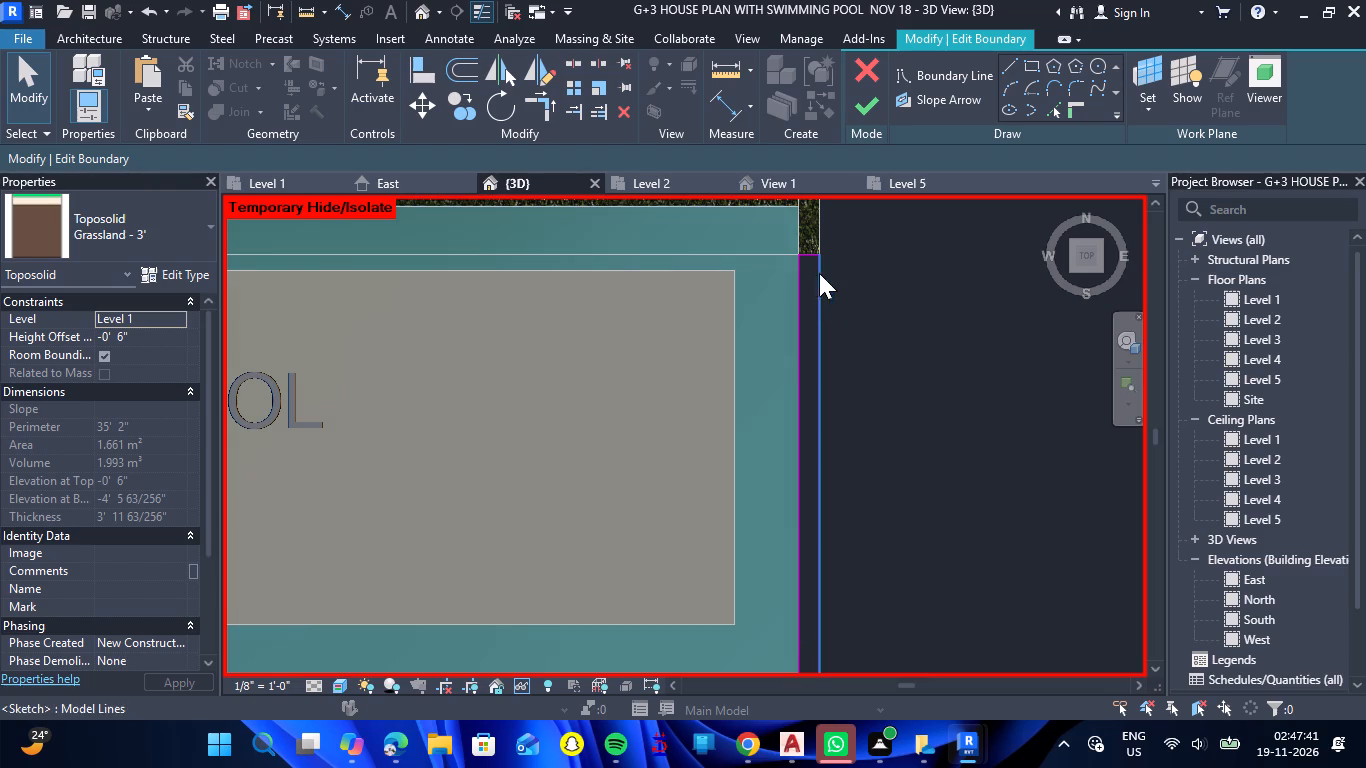
left_click(872, 118)
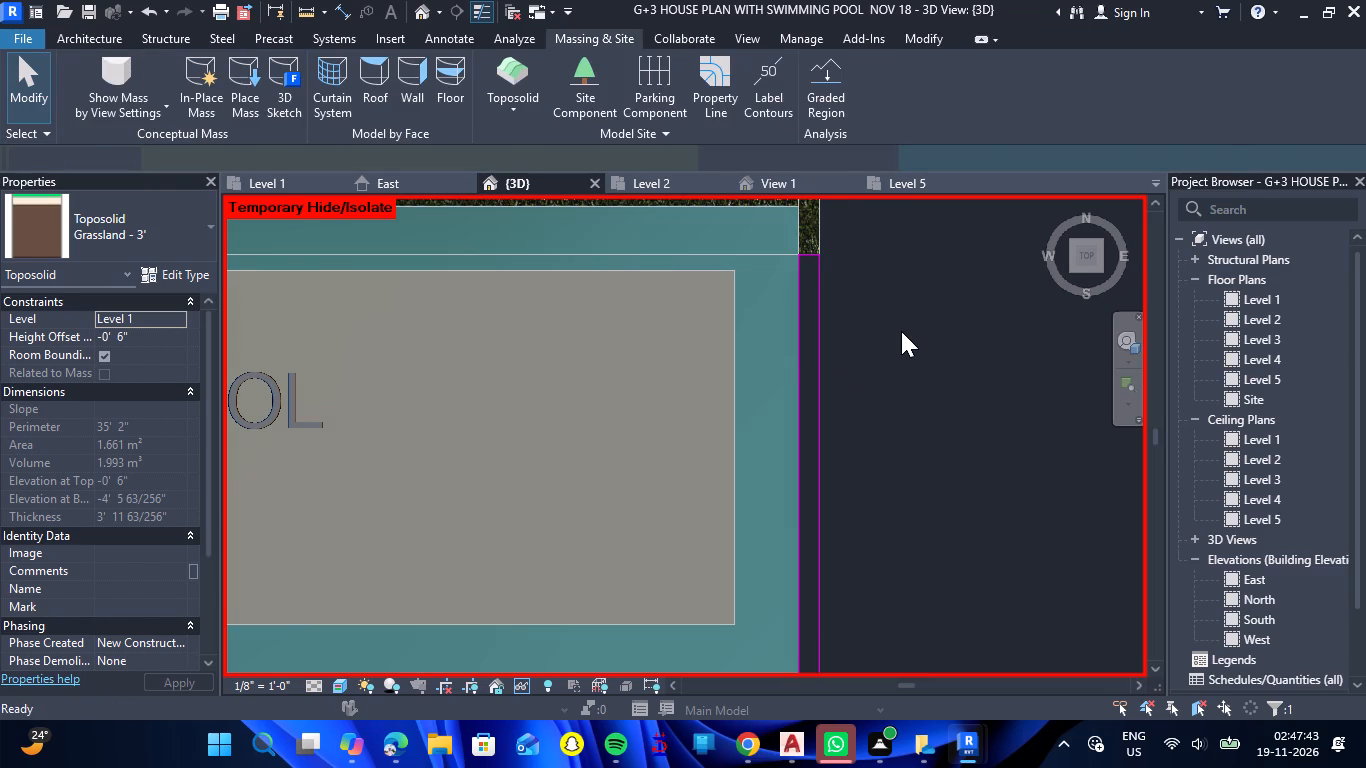
Examine in 3D how the reshaped toposolid meets the pool's front and east edges and the main grass.
scroll(898, 310, "down", 4)
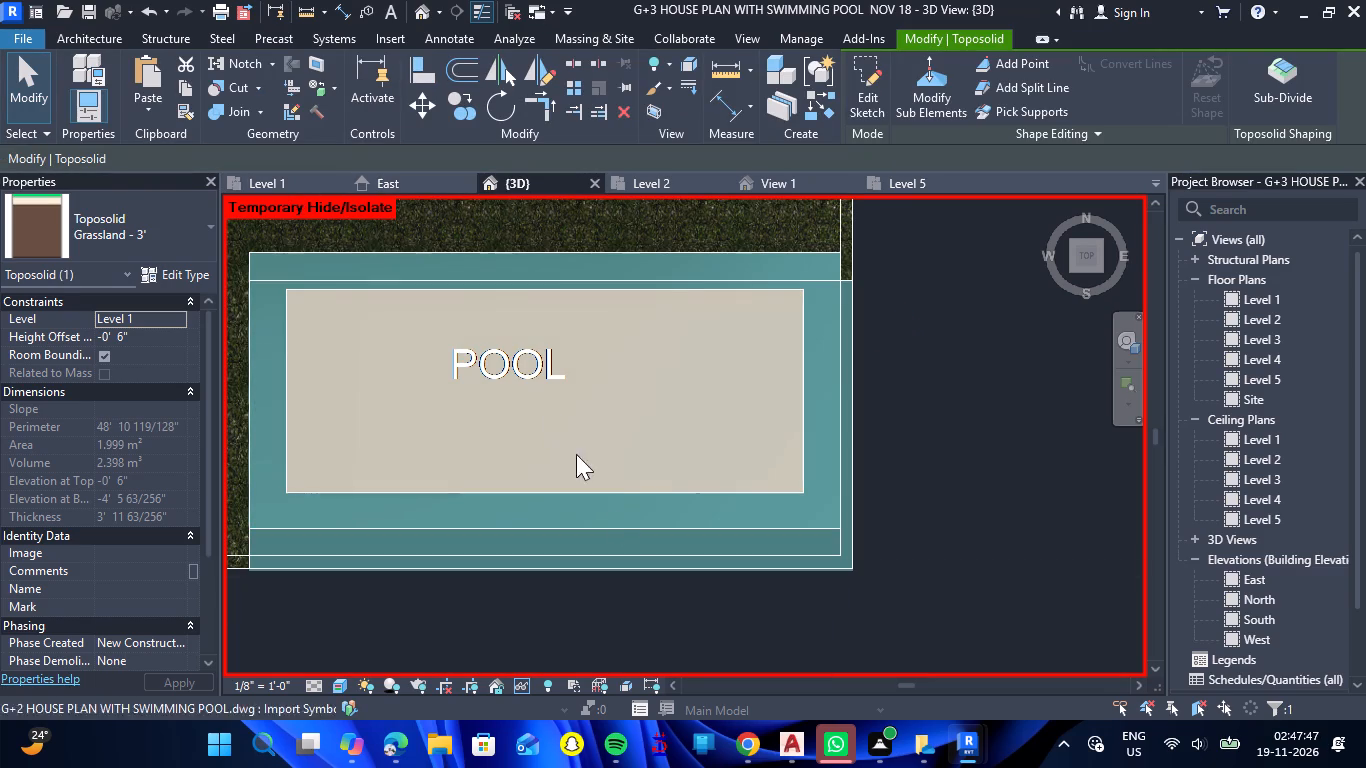
left_click_drag(638, 620, 638, 614)
right_click_drag(638, 620, 638, 614, "shift")
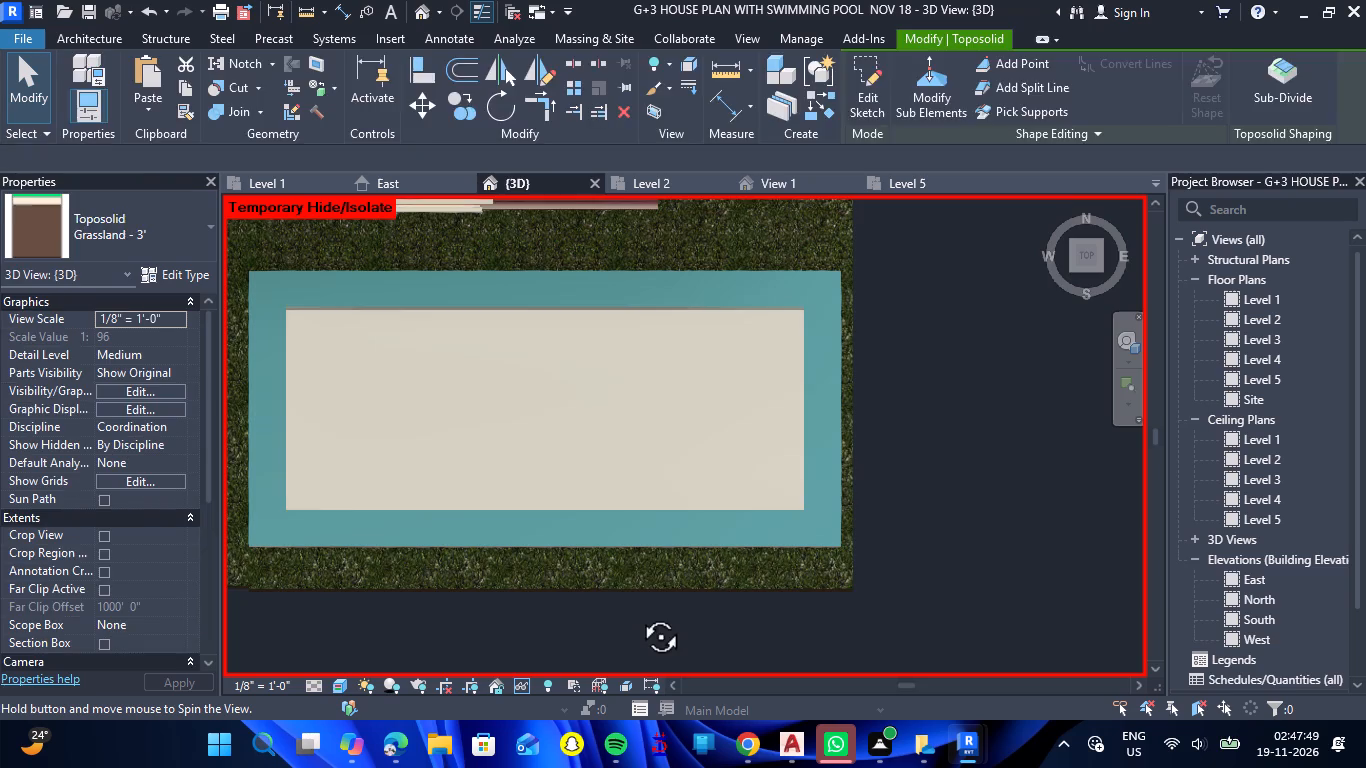
left_click_drag(638, 614, 658, 361)
right_click_drag(638, 614, 658, 361, "shift")
scroll(646, 365, "down", 10)
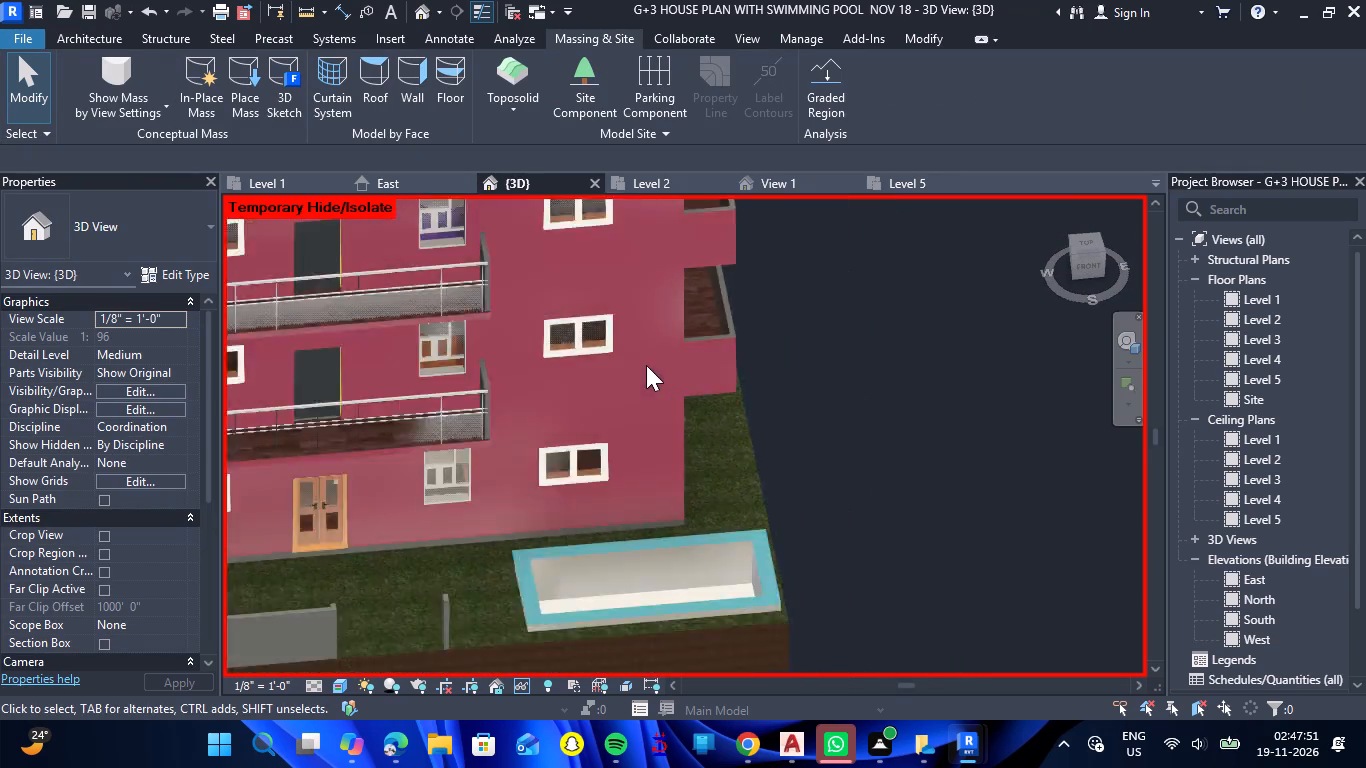
scroll(755, 569, "up", 8)
scroll(686, 345, "up", 5)
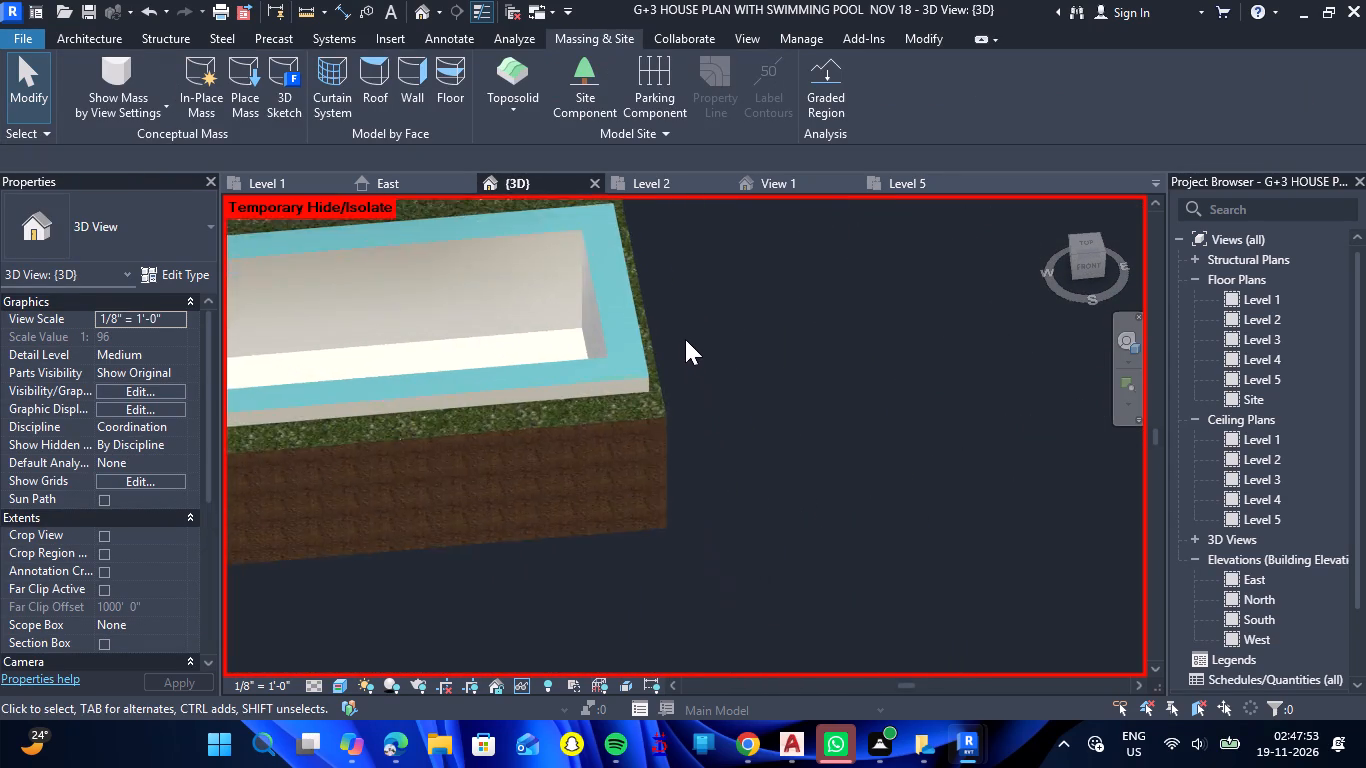
left_click_drag(746, 457, 726, 467, "shift")
right_click_drag(746, 457, 726, 467, "shift")
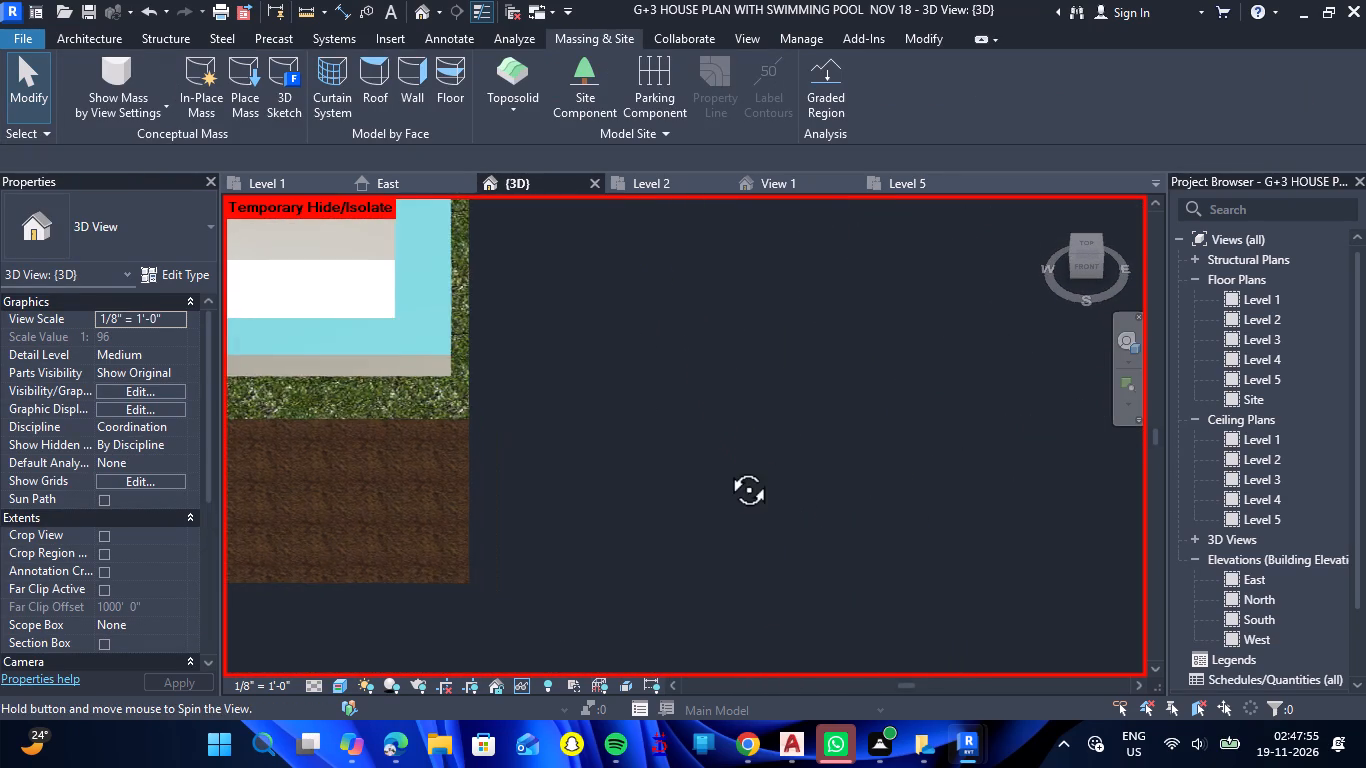
right_click_drag(726, 467, 708, 479, "shift")
left_click_drag(726, 467, 708, 479, "shift")
scroll(712, 479, "down", 7)
scroll(601, 322, "up", 5)
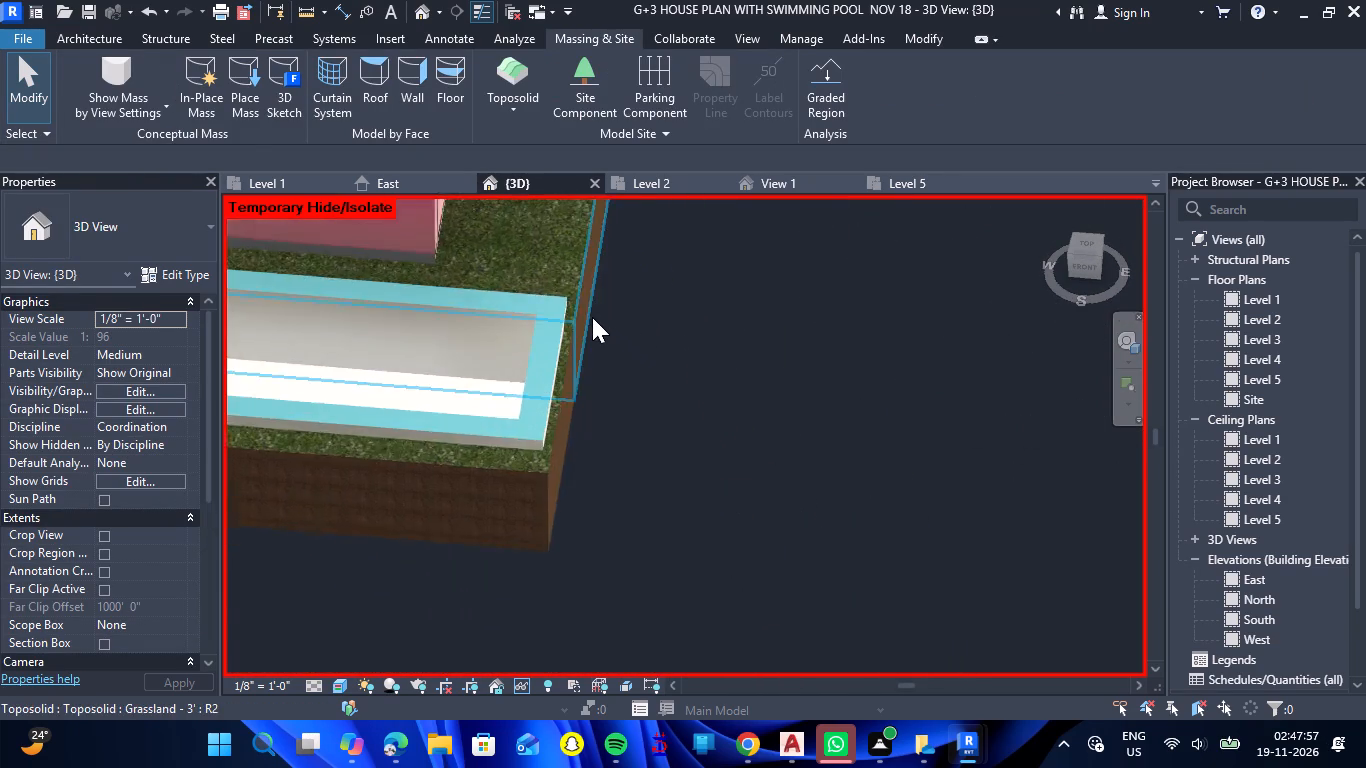
scroll(592, 317, "up", 8)
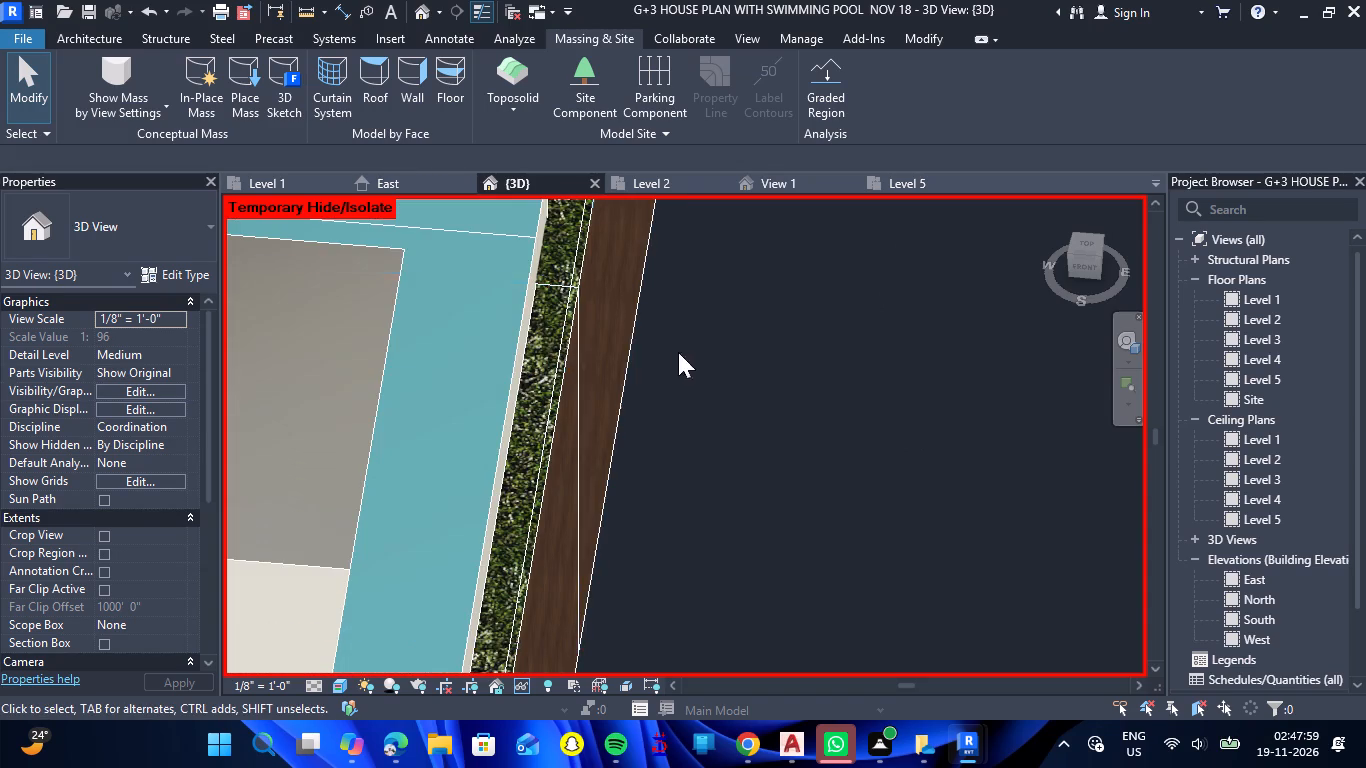
scroll(752, 357, "down", 13)
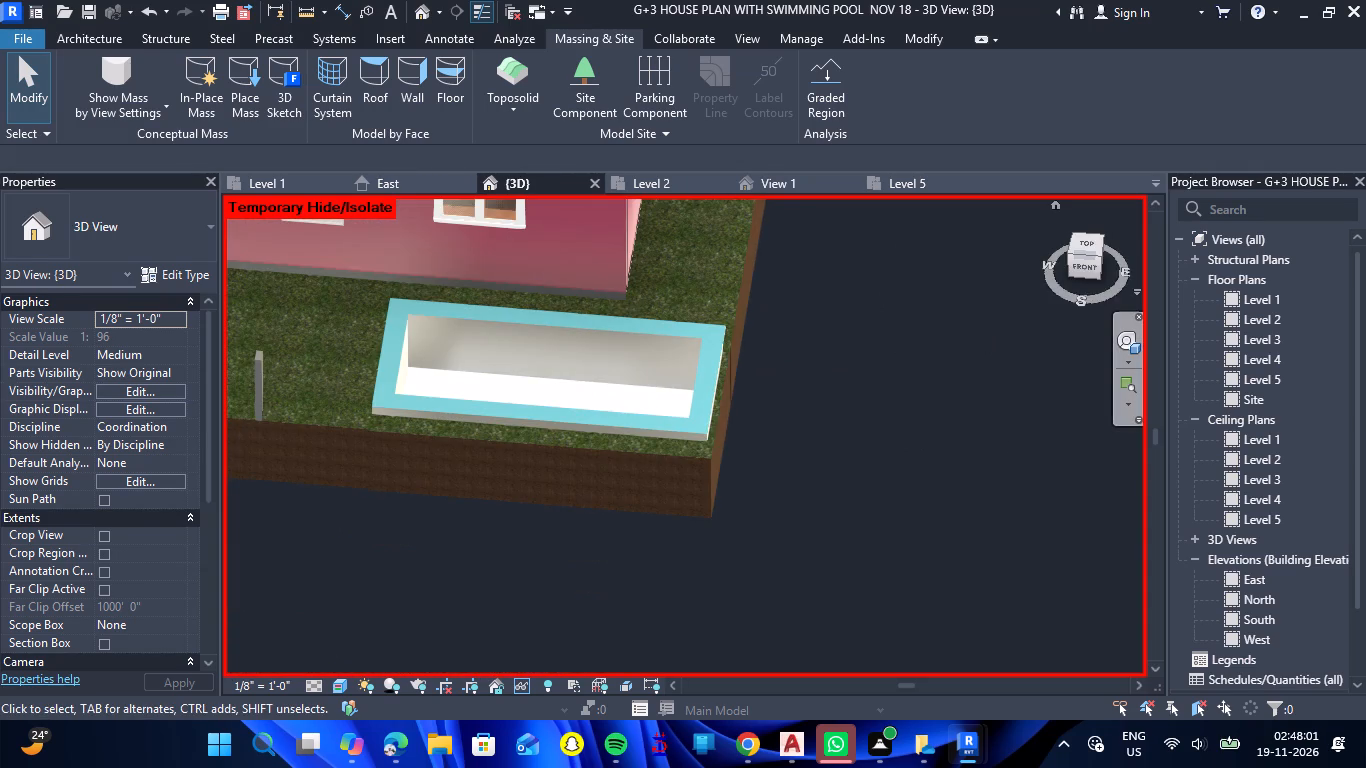
Check the toposolid's top and bottom against the pool's rim and base in the 3D front view.
left_click(1089, 268)
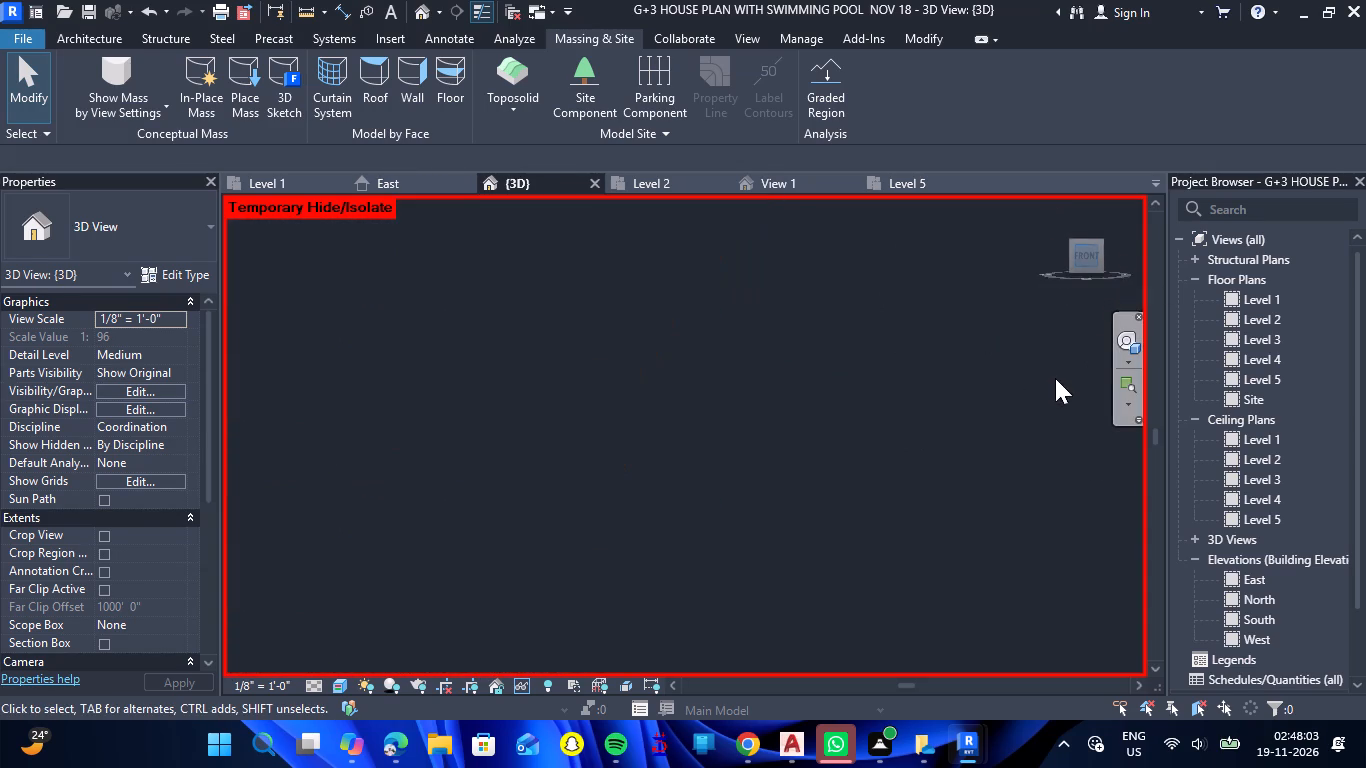
scroll(615, 512, "up", 7)
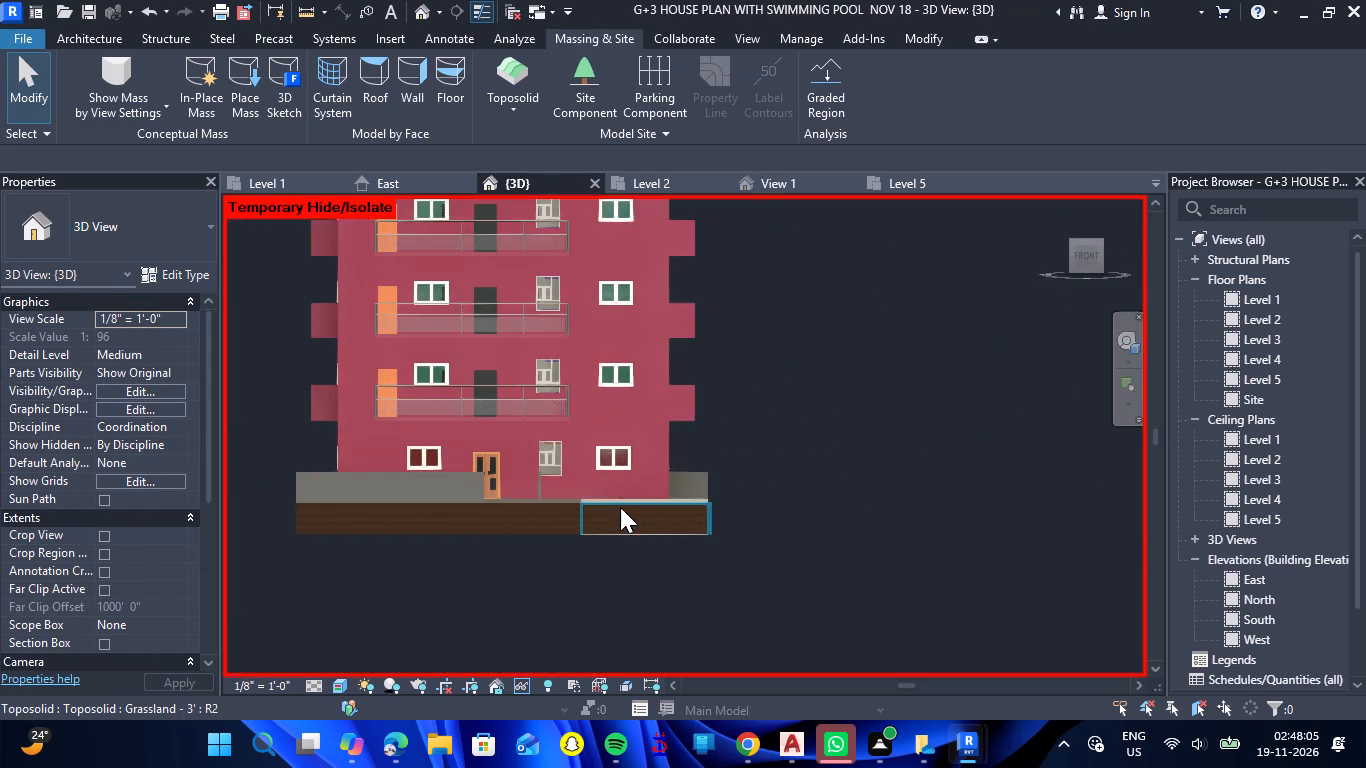
scroll(620, 507, "up", 14)
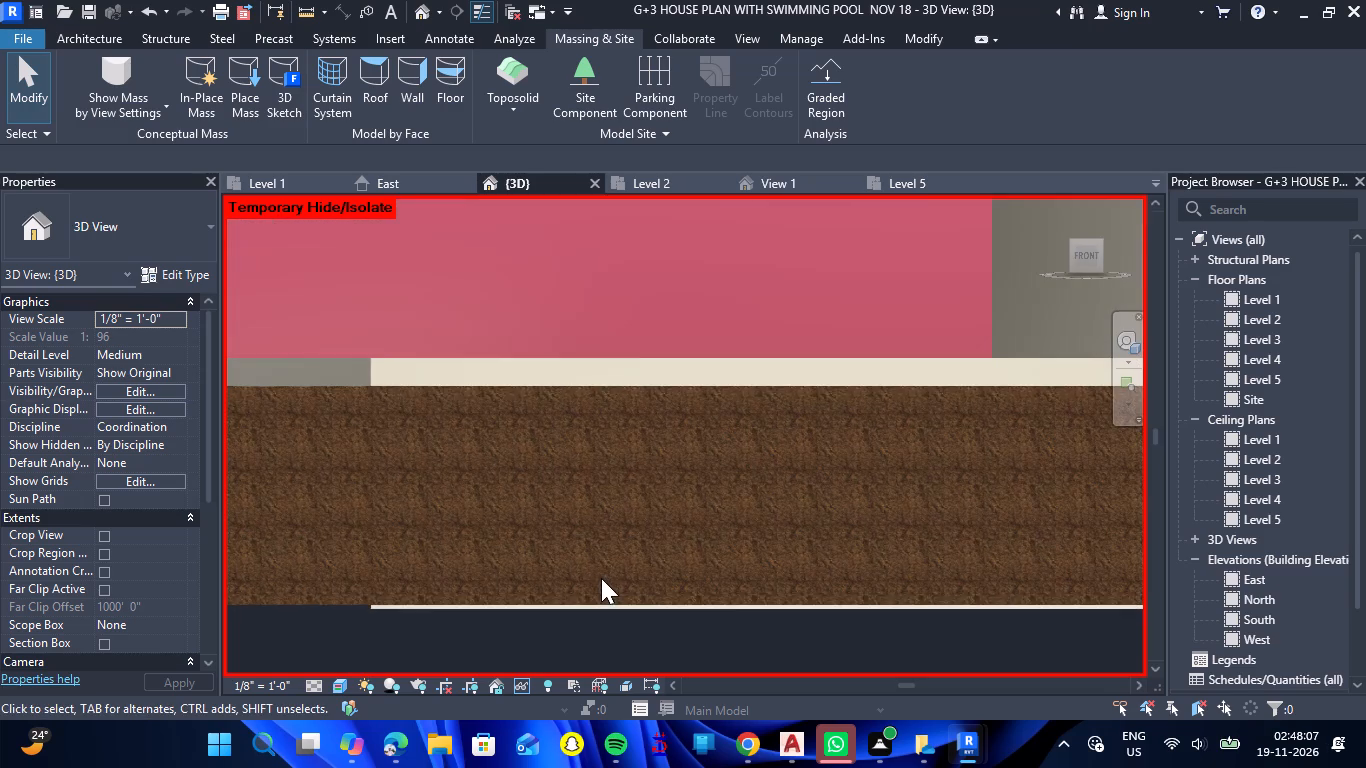
scroll(559, 472, "down", 8)
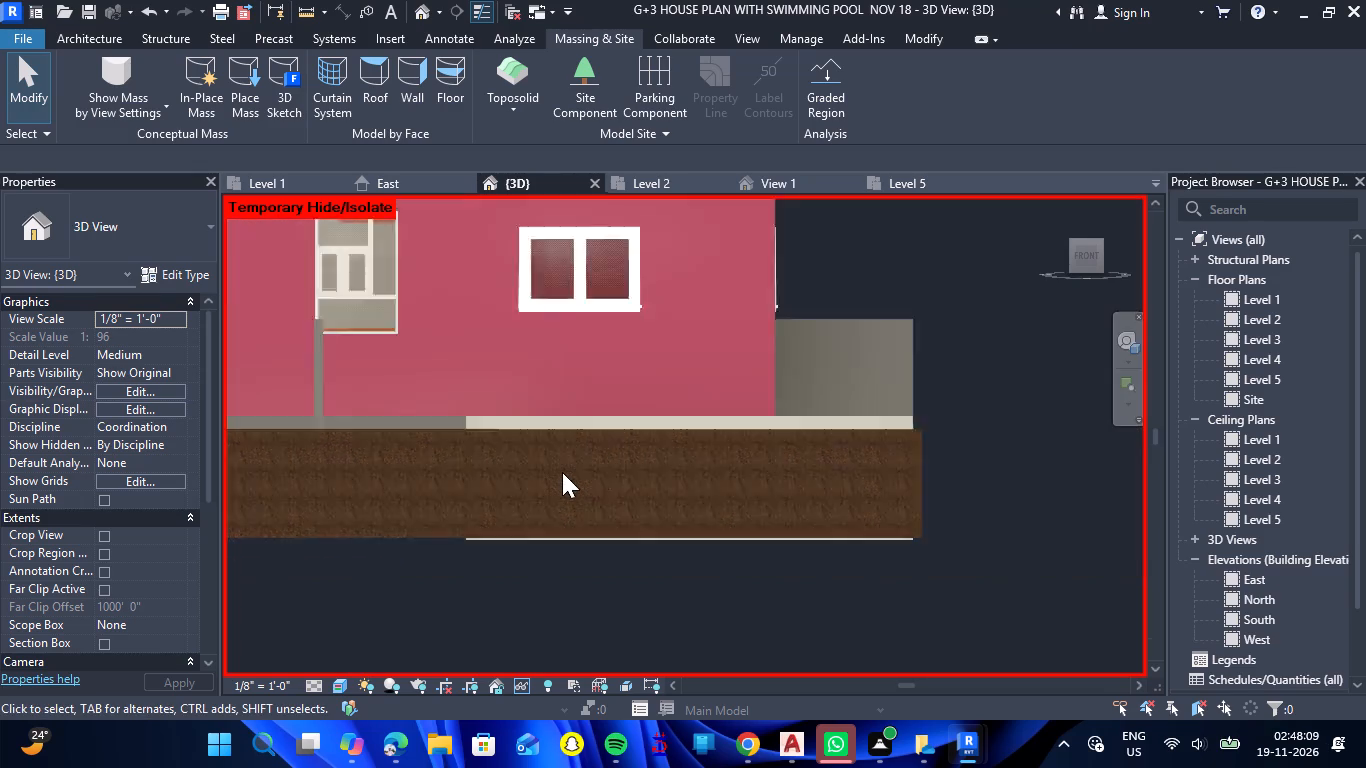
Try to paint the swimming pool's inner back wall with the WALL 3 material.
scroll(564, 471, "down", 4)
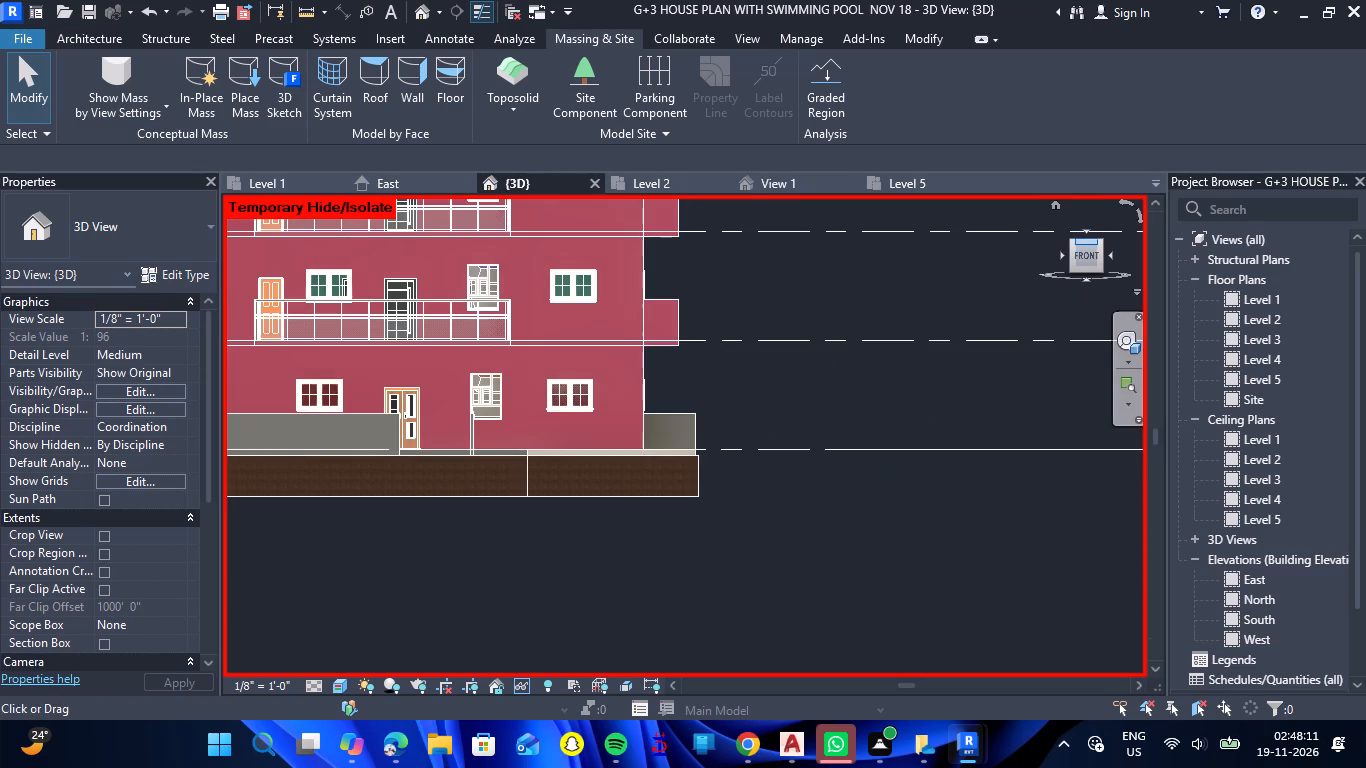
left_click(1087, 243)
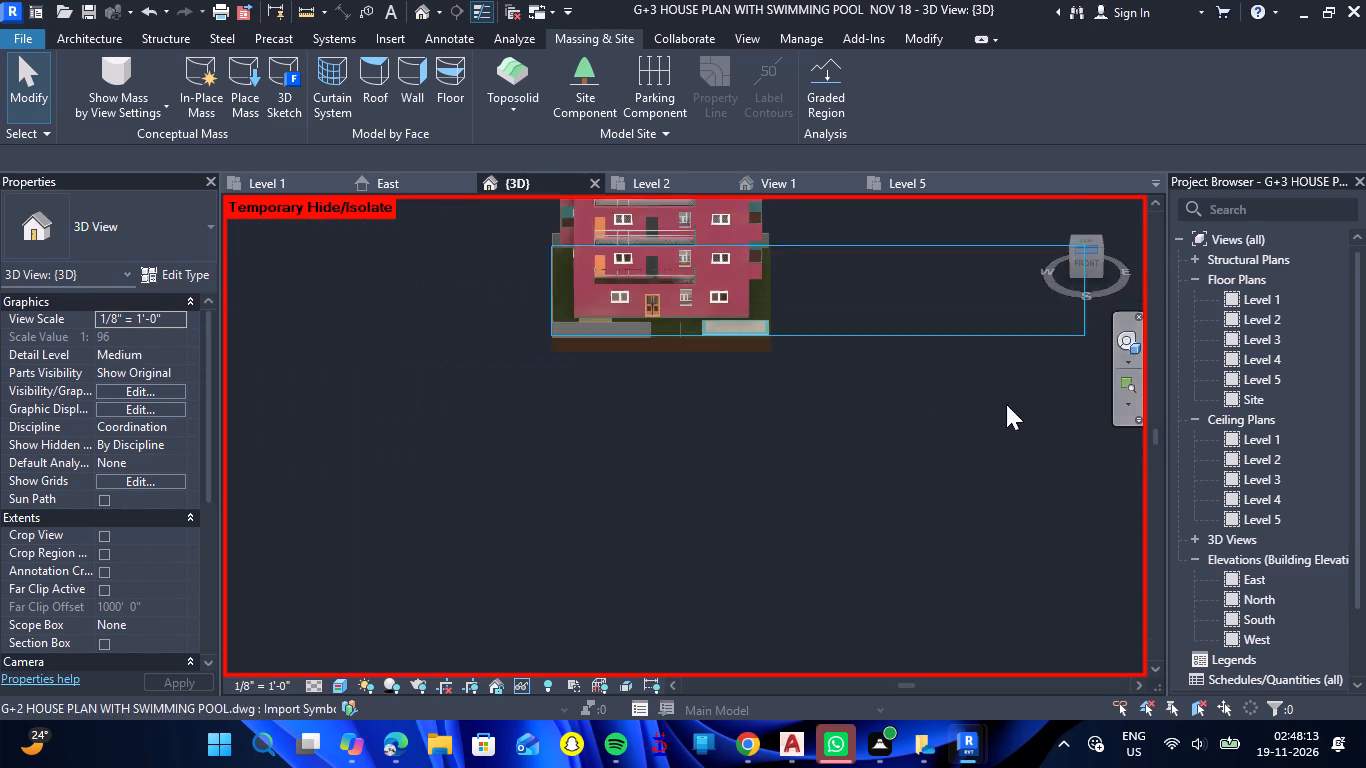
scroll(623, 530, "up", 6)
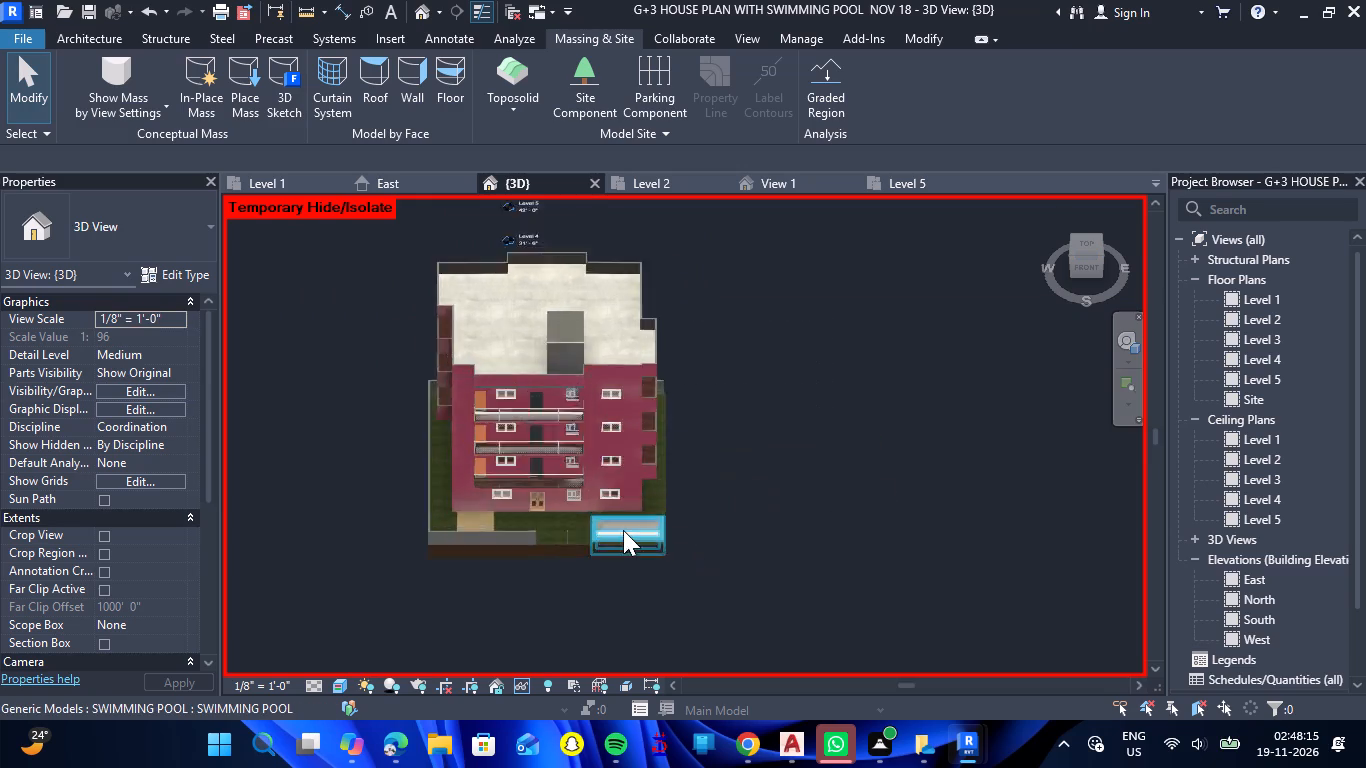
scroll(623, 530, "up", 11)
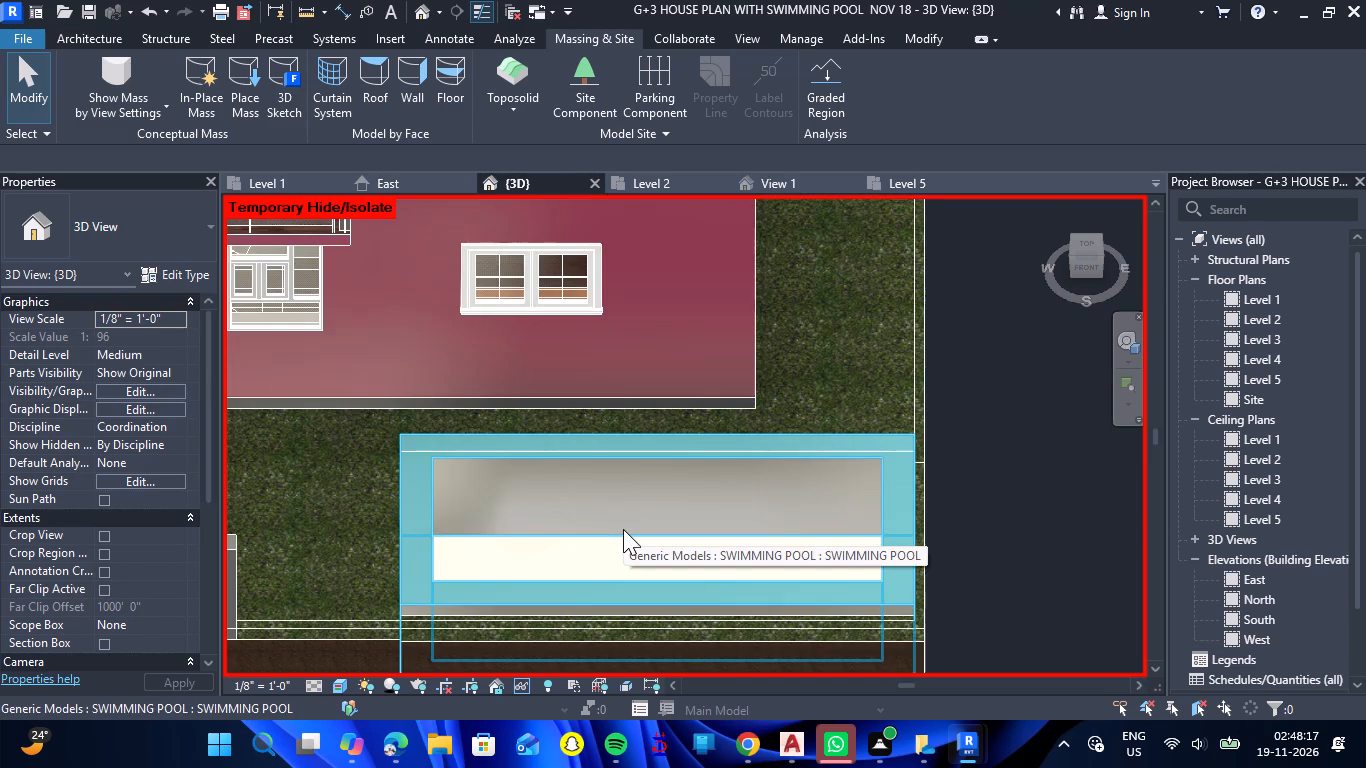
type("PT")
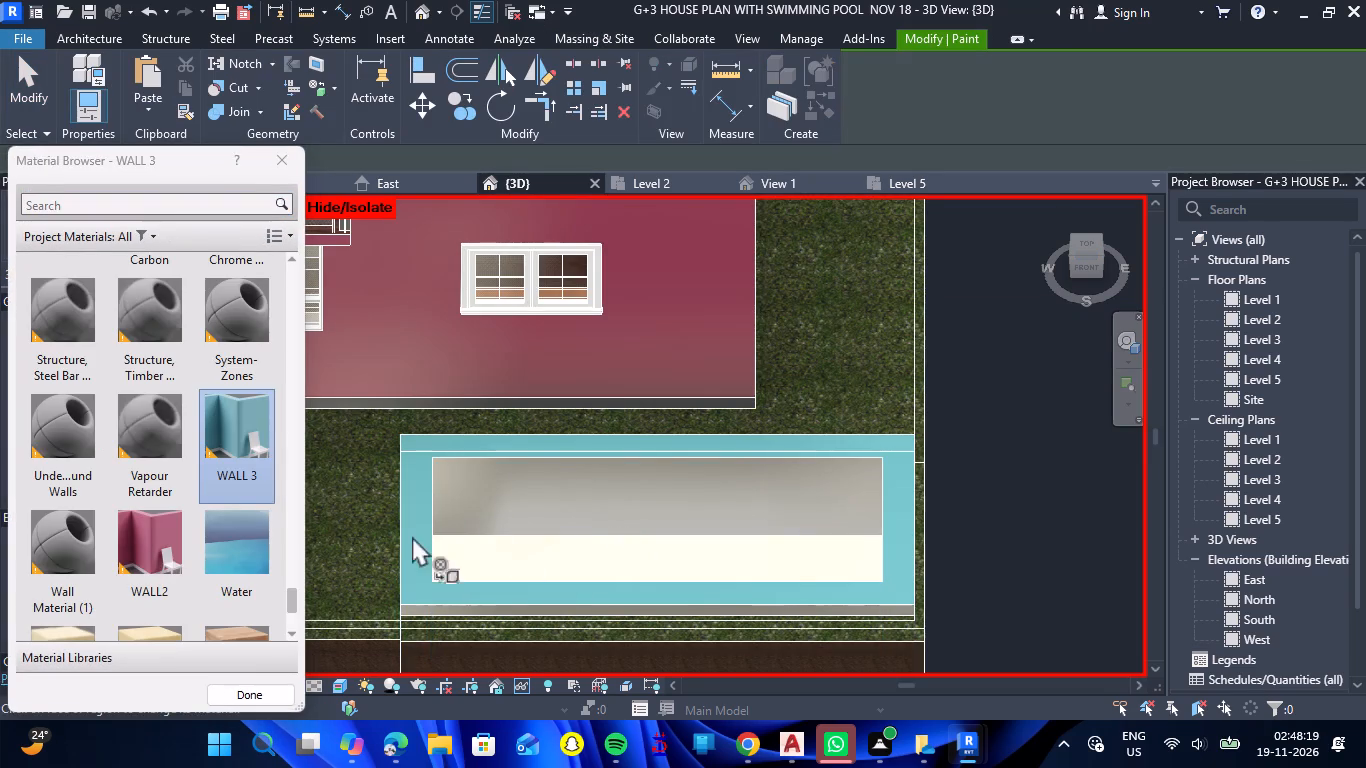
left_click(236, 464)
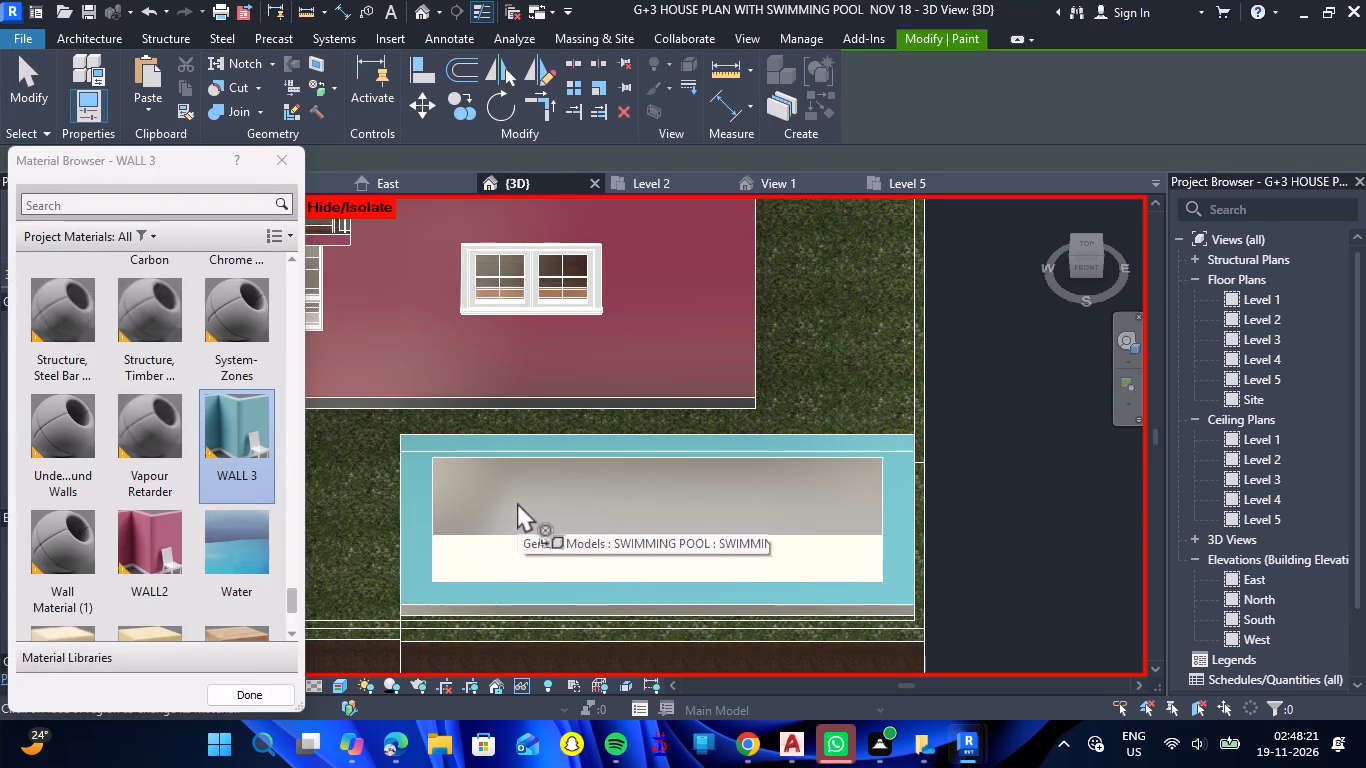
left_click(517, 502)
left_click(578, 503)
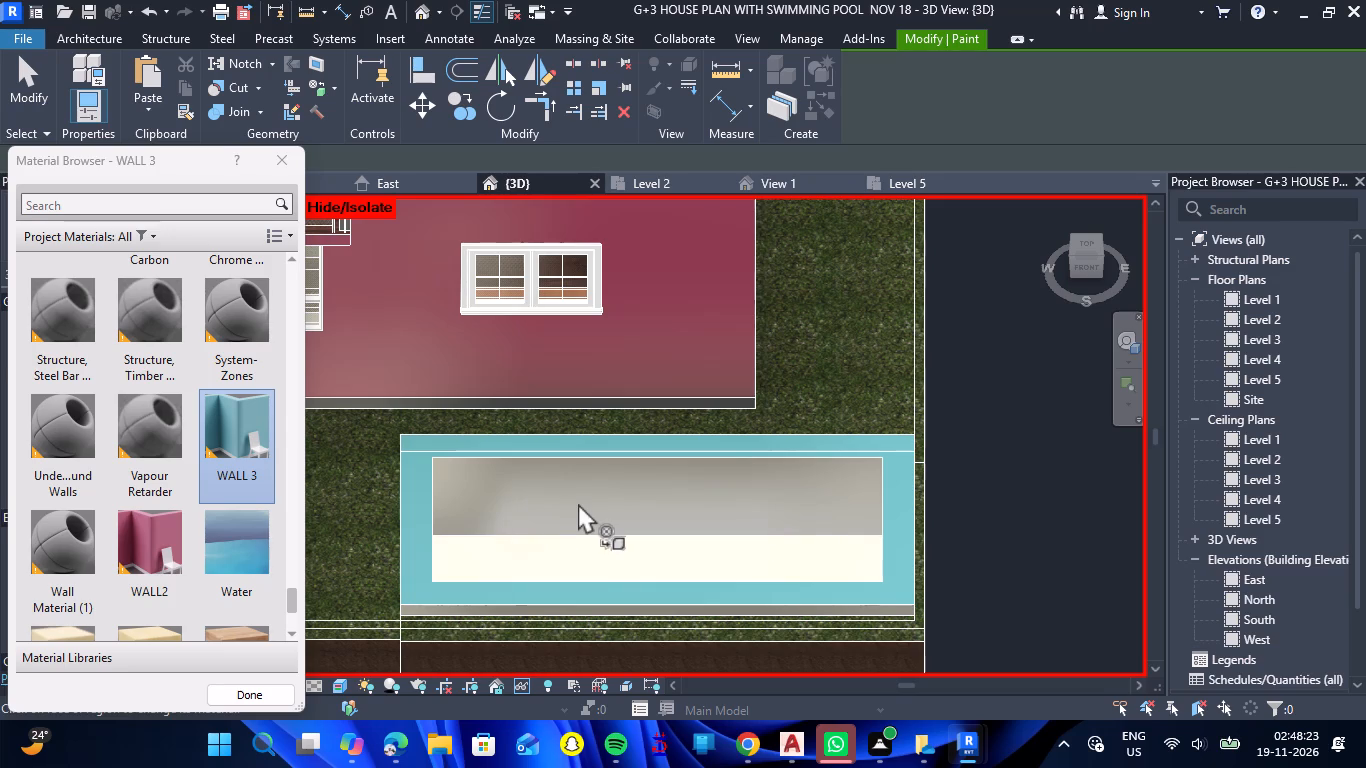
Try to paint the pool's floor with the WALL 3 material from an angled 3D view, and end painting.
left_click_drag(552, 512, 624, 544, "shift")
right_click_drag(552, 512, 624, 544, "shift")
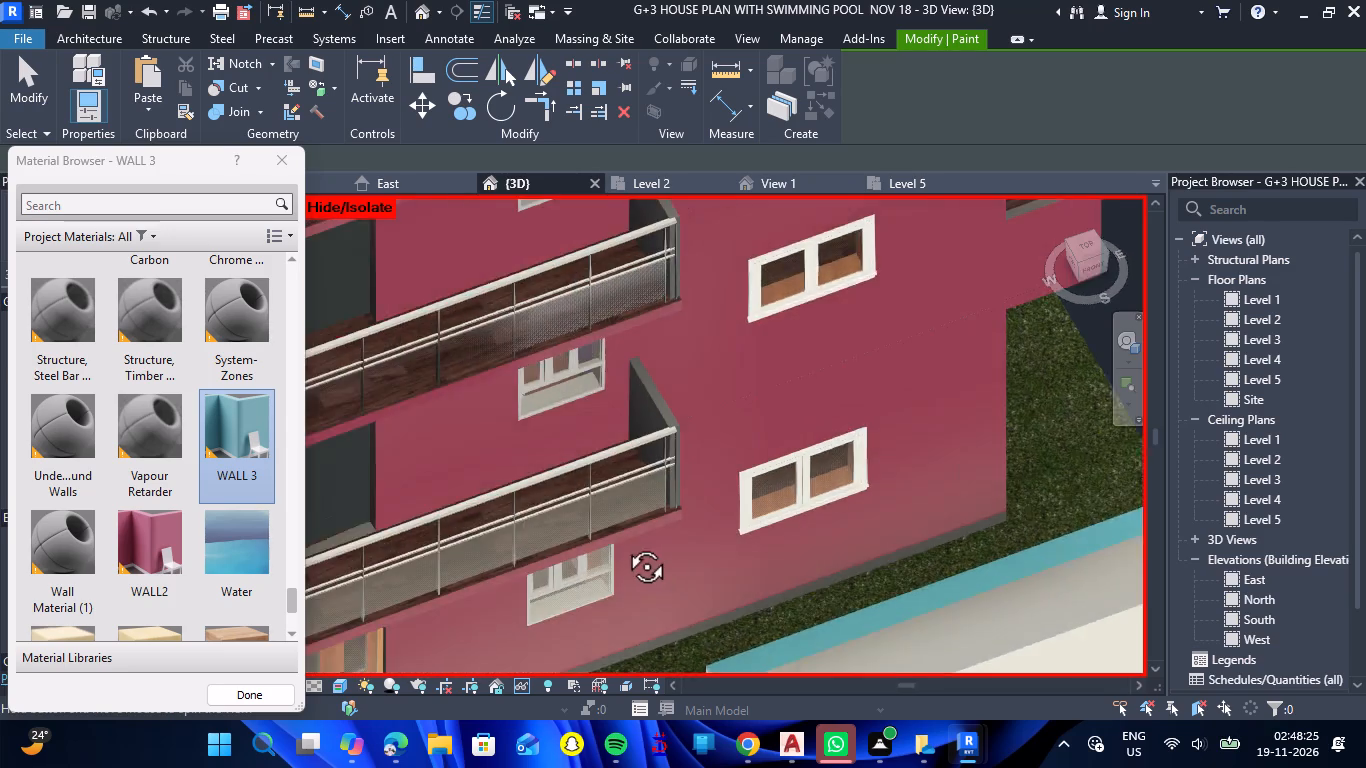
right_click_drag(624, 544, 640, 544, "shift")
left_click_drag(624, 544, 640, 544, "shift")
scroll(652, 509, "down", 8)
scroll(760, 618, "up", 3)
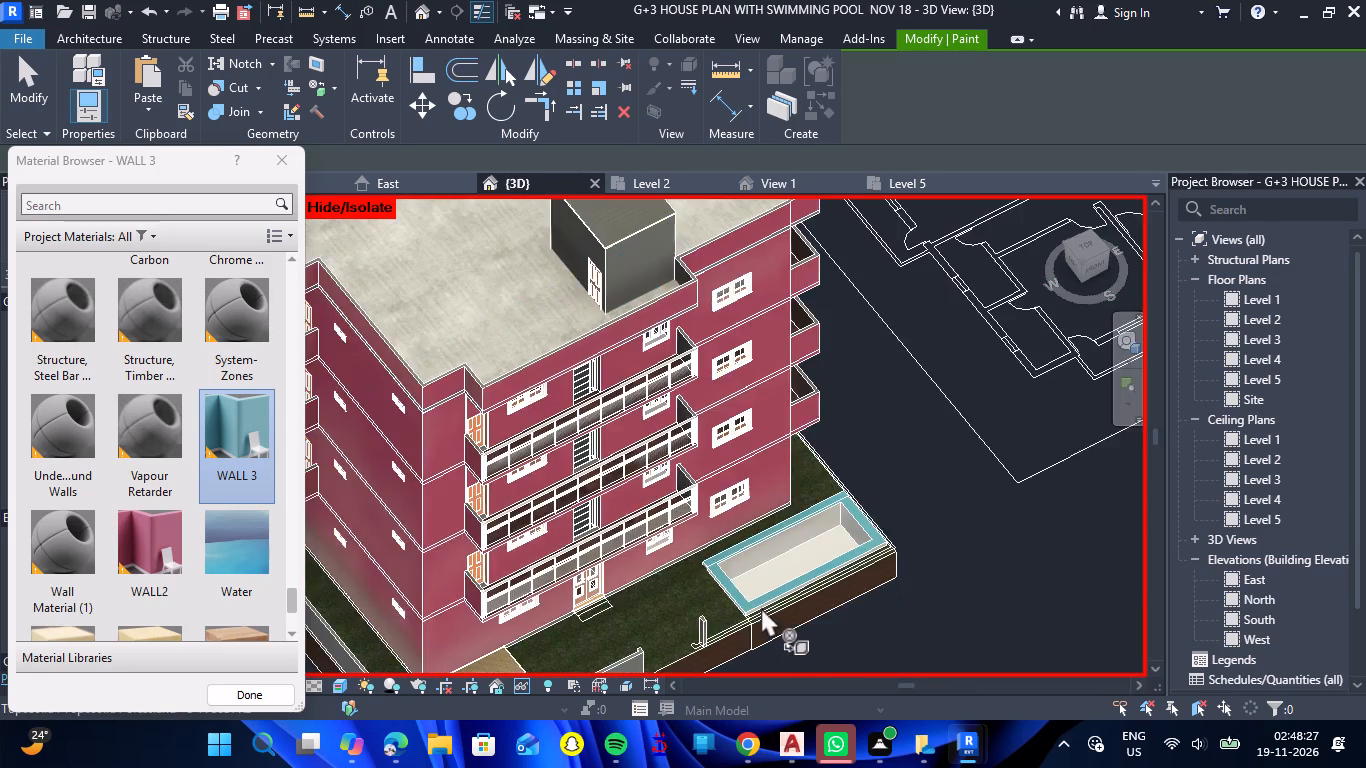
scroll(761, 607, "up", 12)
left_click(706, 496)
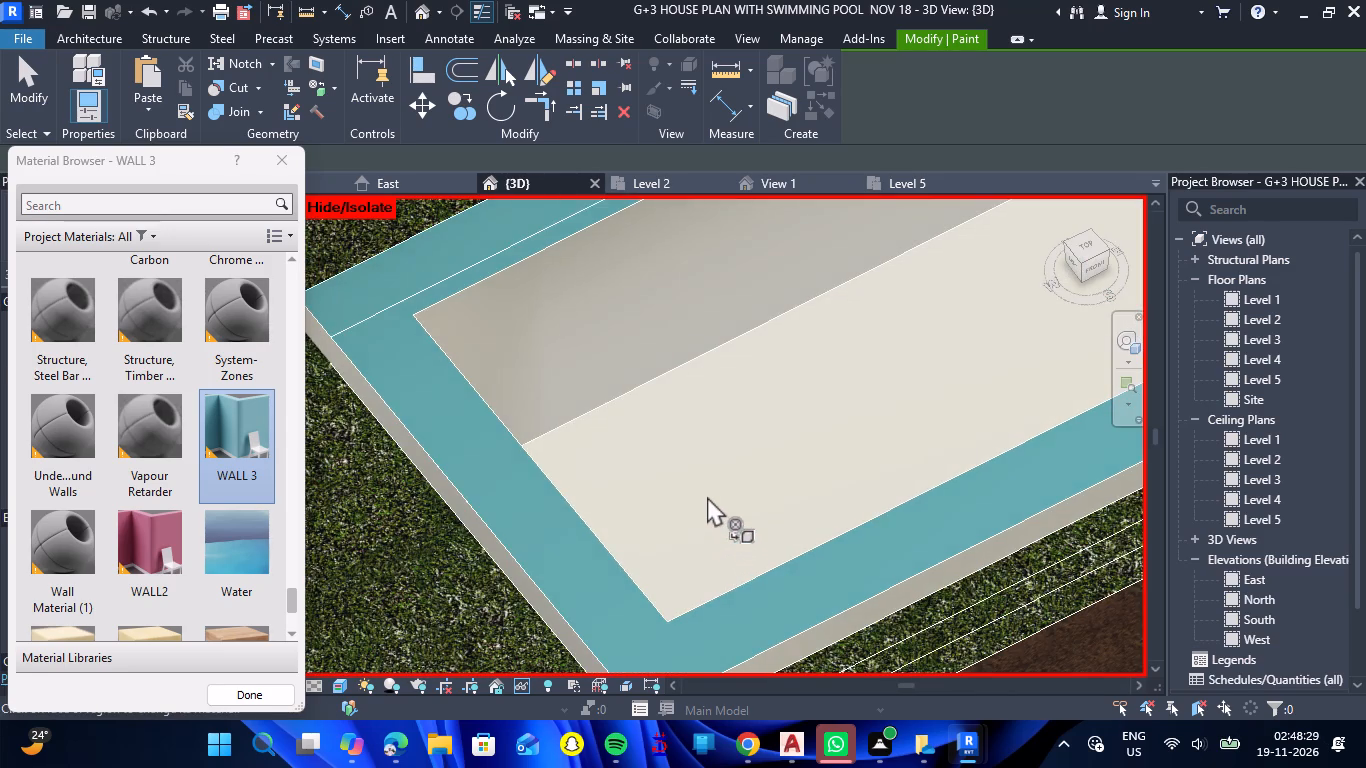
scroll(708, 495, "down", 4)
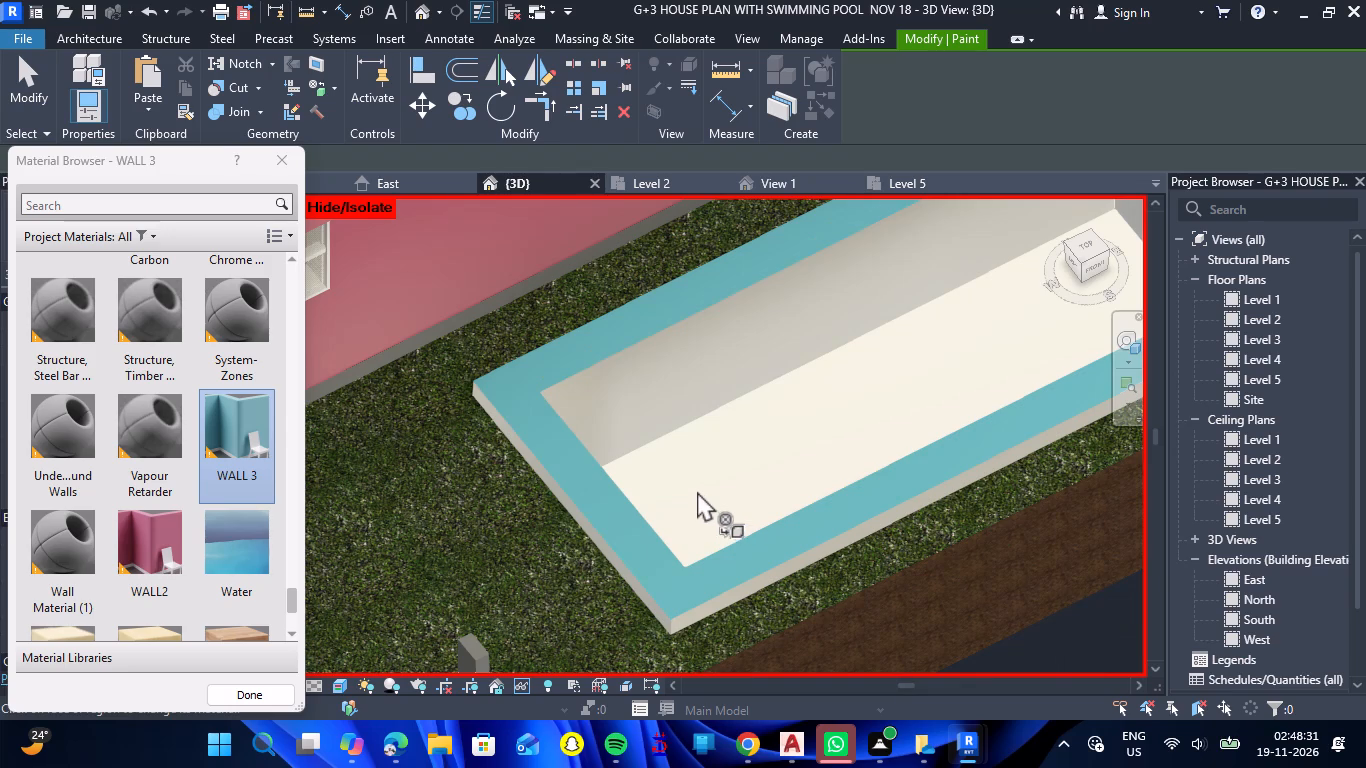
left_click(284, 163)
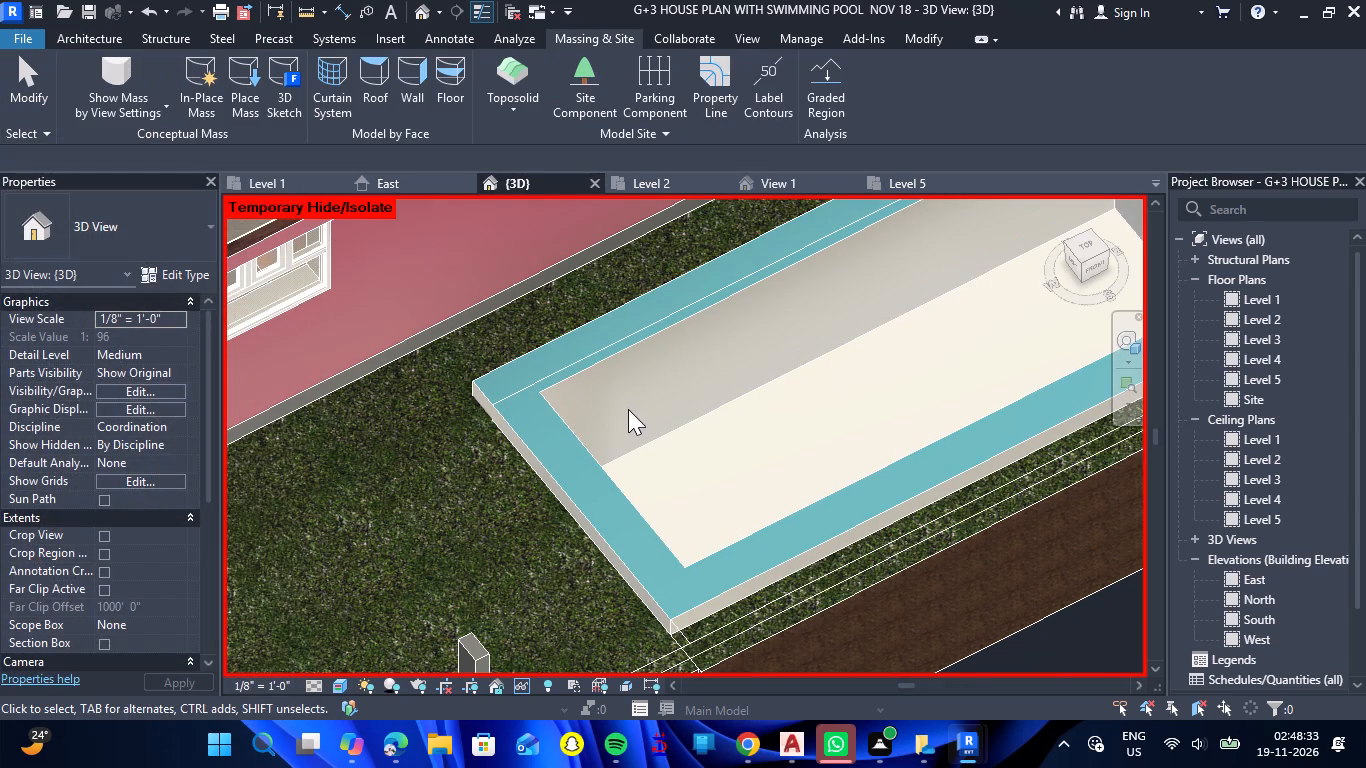
Open the swimming pool generic model for in-place editing.
left_click(608, 363)
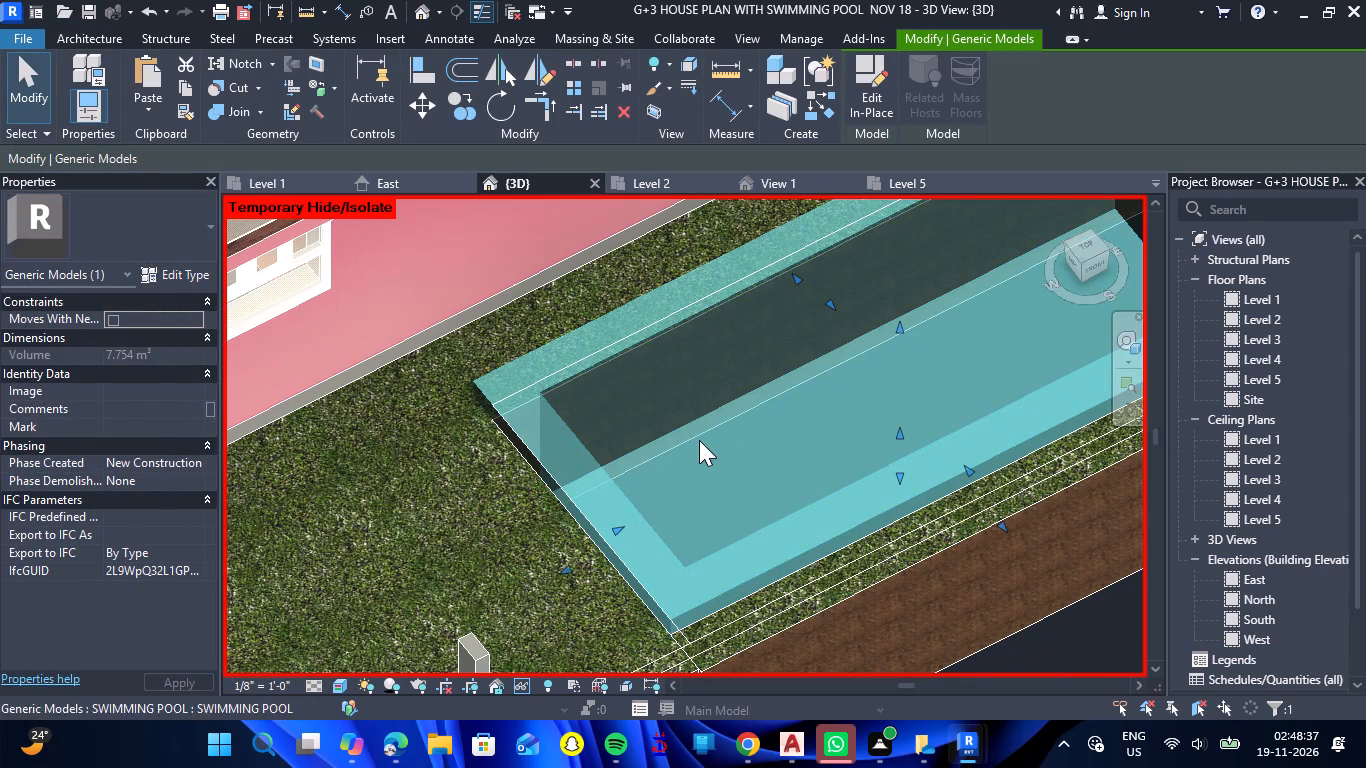
double_click(700, 428)
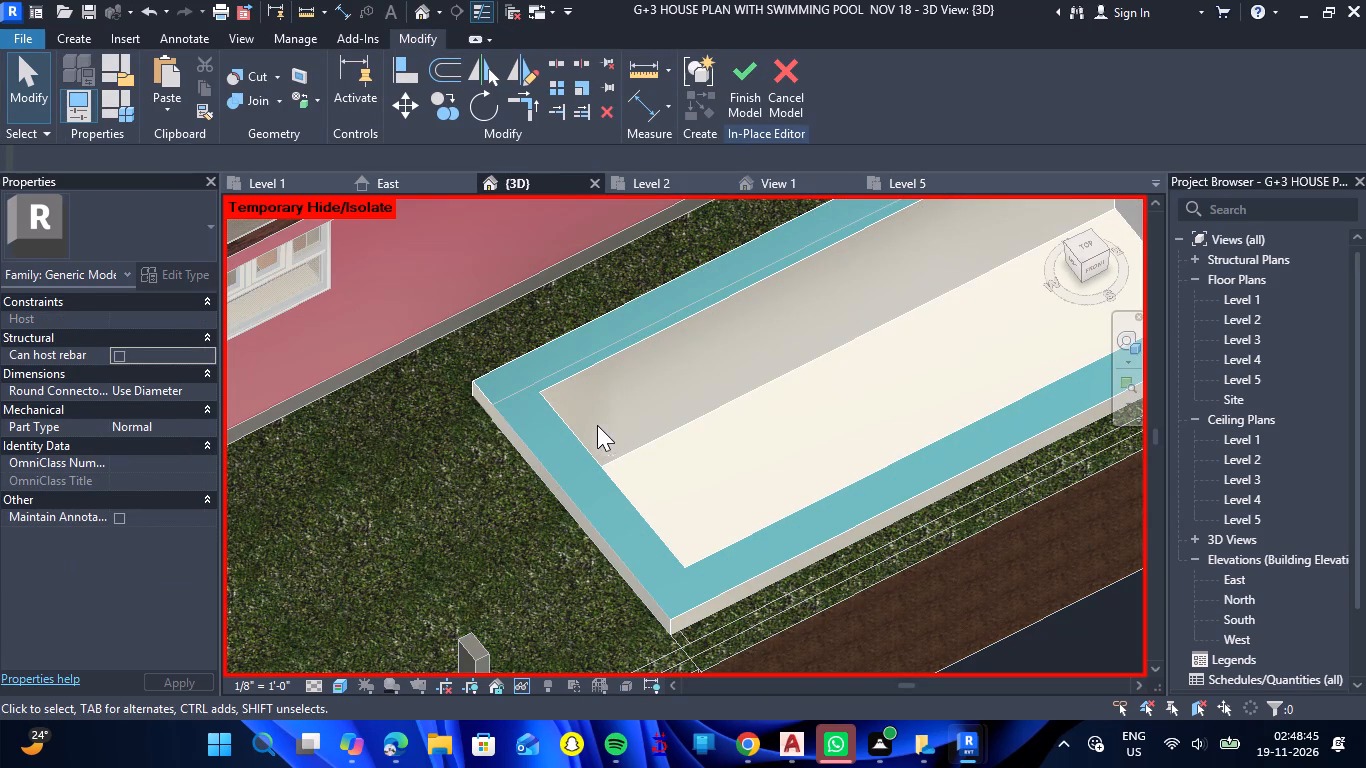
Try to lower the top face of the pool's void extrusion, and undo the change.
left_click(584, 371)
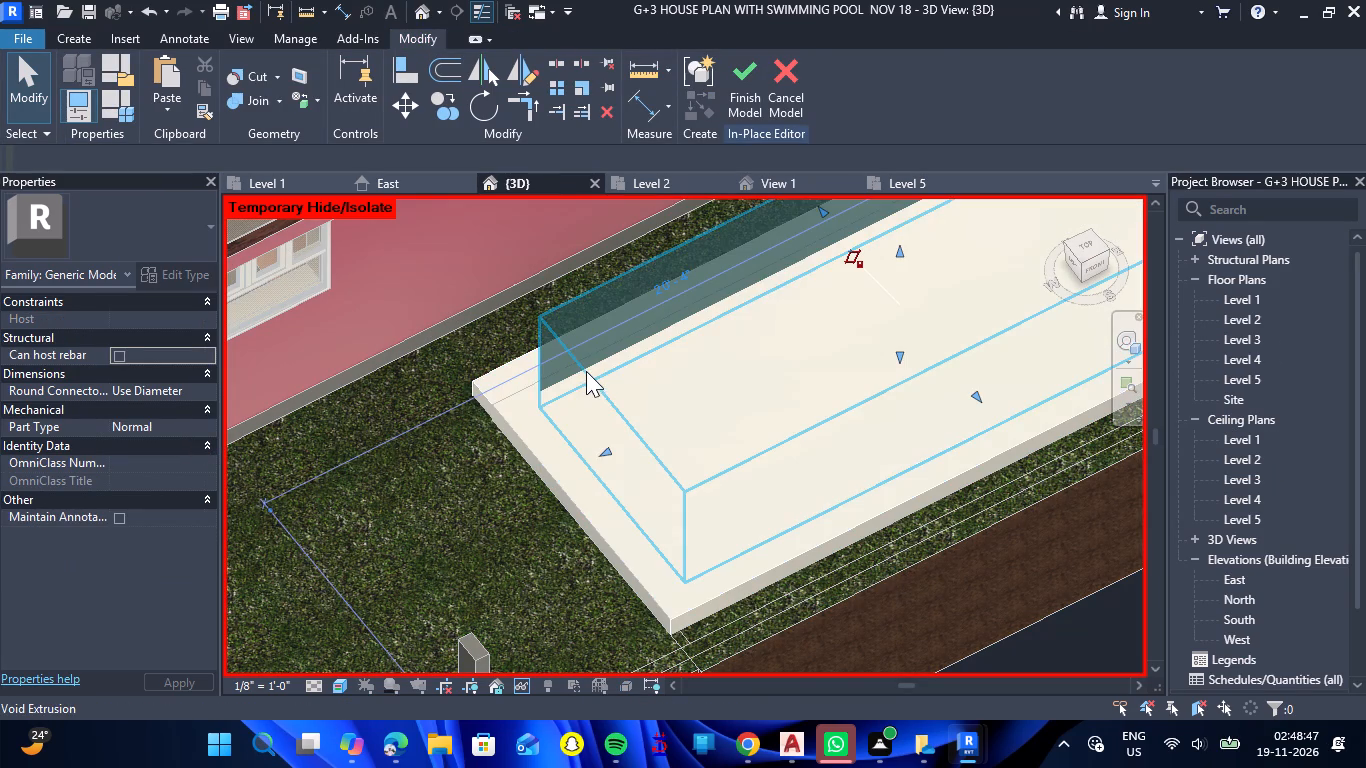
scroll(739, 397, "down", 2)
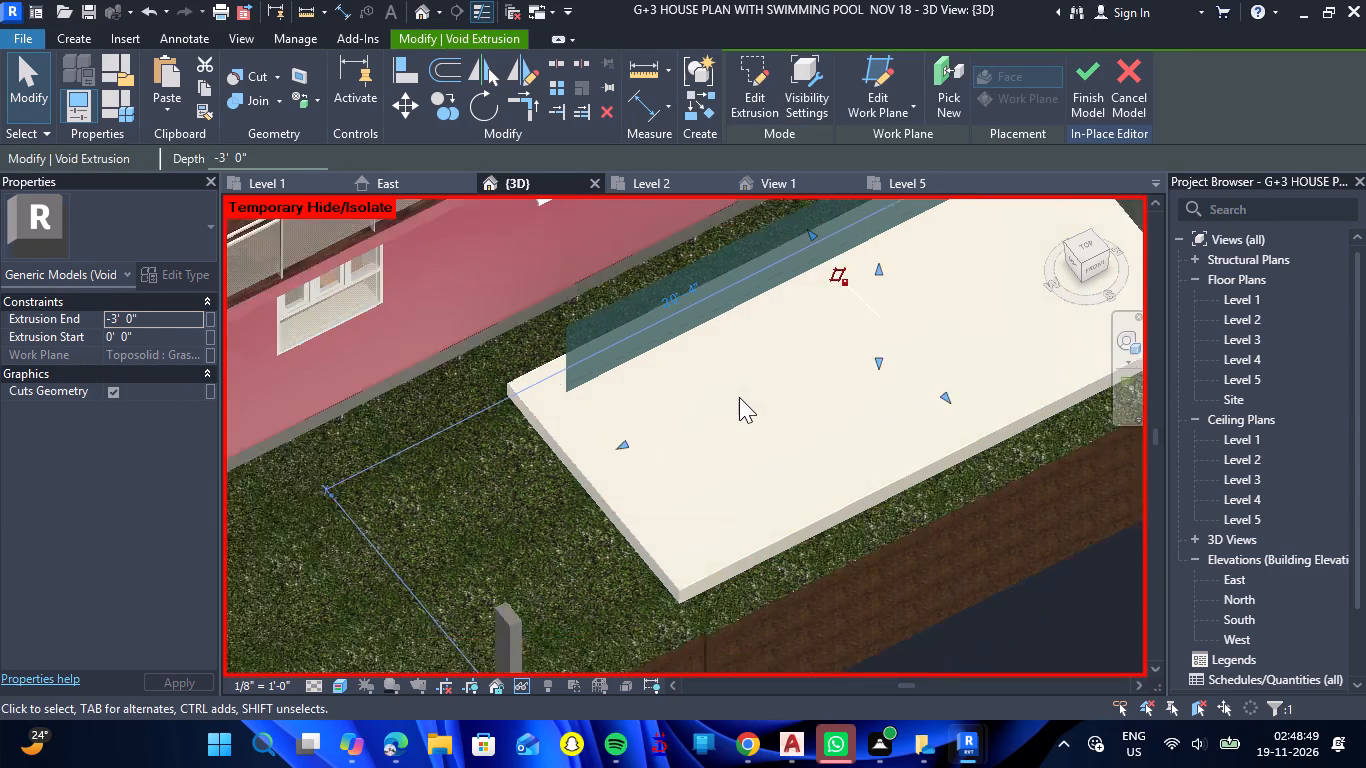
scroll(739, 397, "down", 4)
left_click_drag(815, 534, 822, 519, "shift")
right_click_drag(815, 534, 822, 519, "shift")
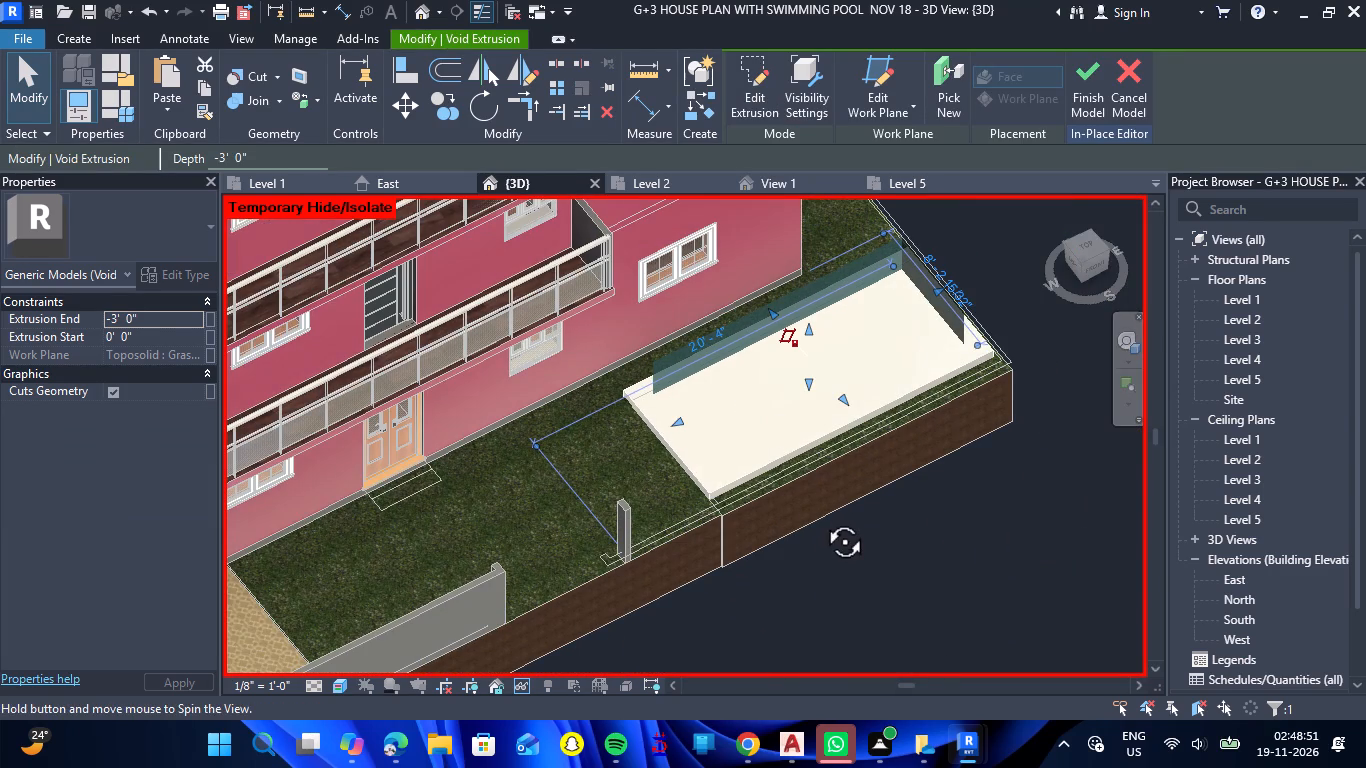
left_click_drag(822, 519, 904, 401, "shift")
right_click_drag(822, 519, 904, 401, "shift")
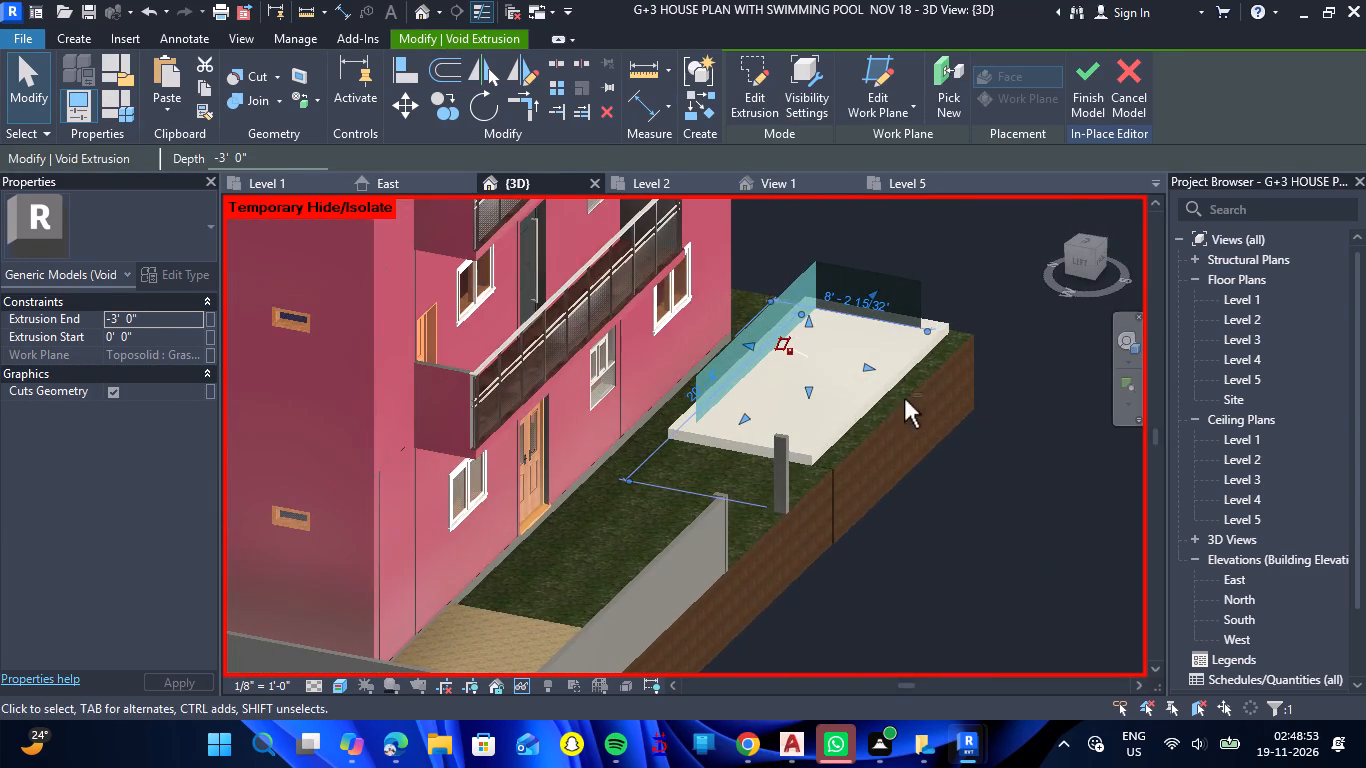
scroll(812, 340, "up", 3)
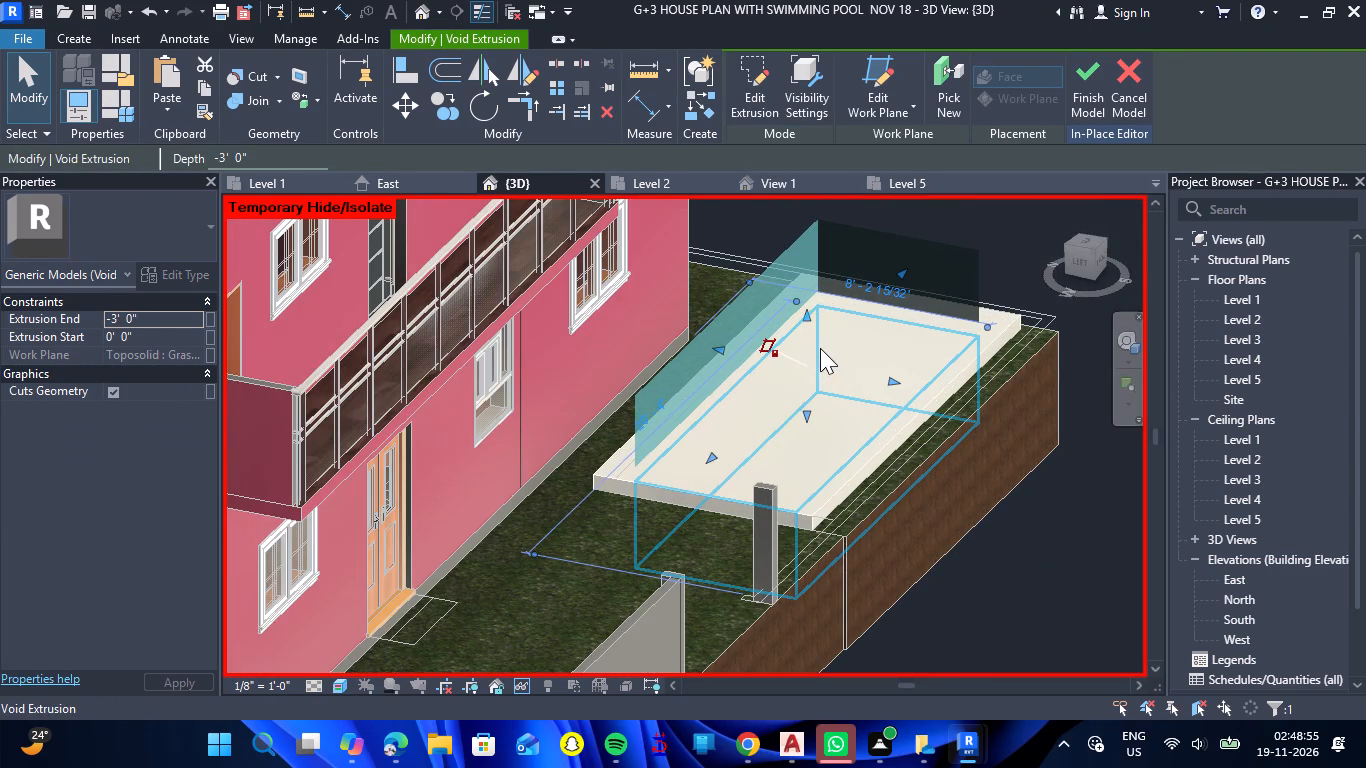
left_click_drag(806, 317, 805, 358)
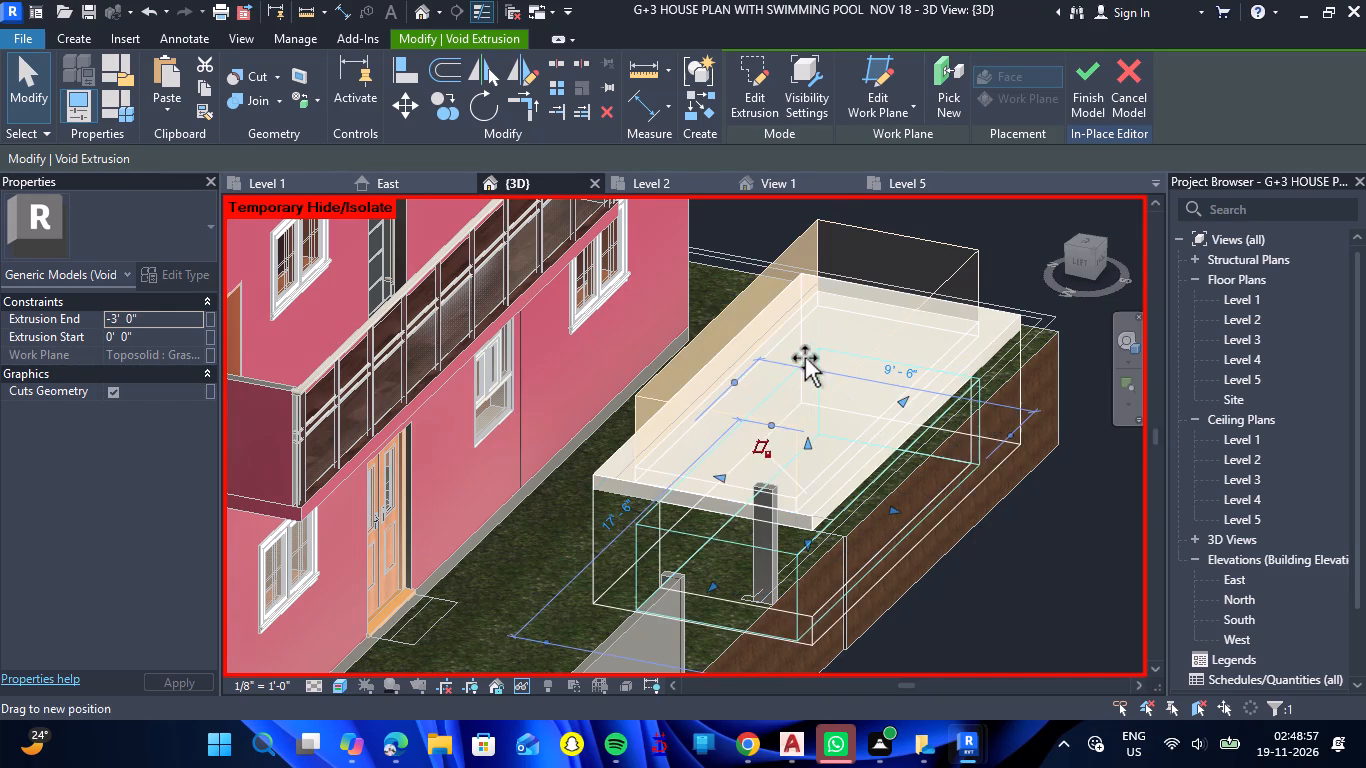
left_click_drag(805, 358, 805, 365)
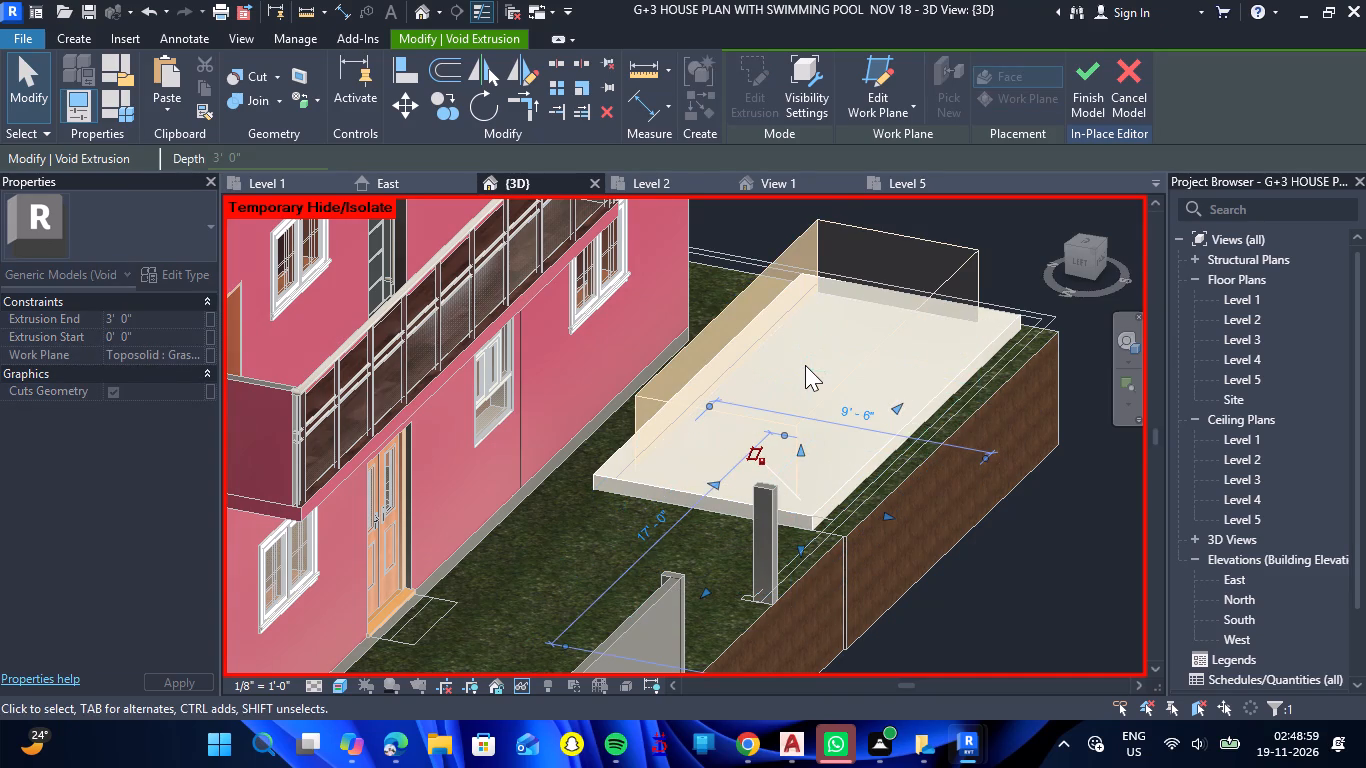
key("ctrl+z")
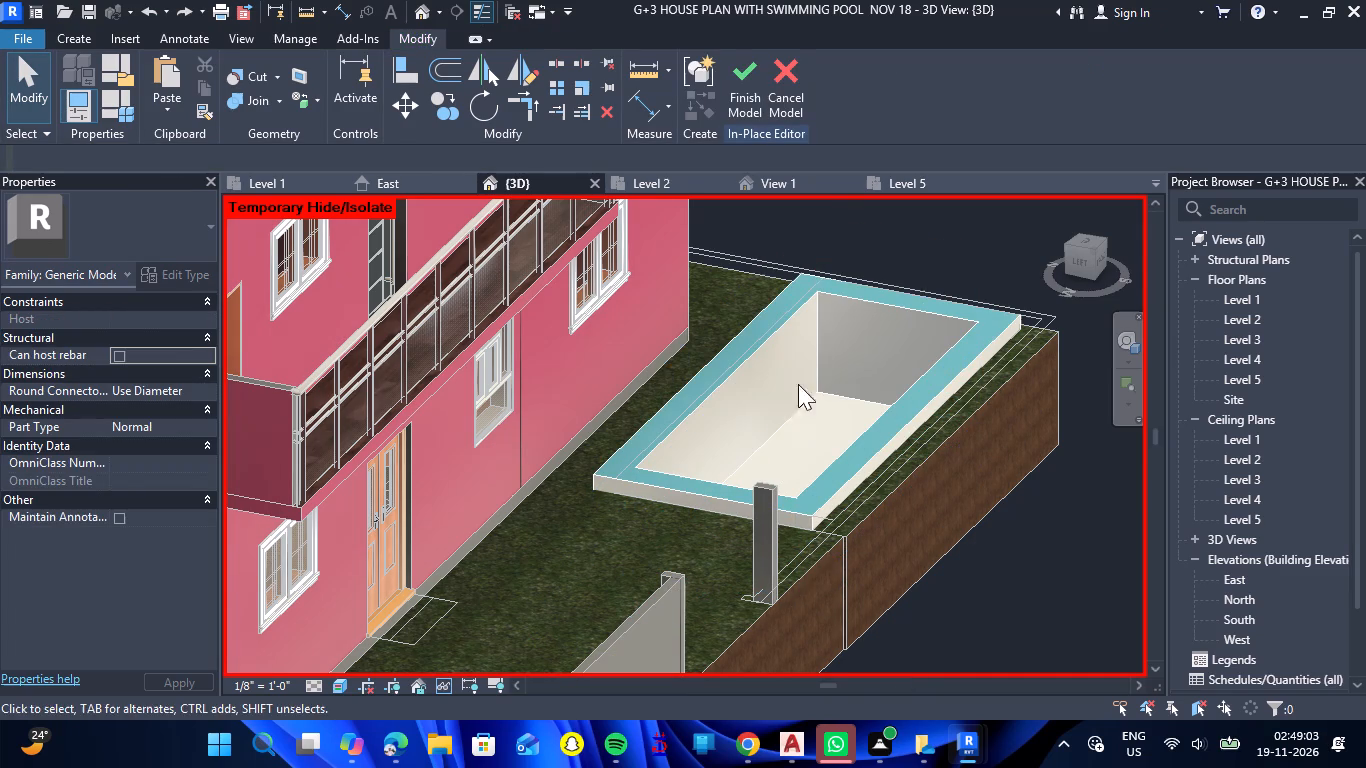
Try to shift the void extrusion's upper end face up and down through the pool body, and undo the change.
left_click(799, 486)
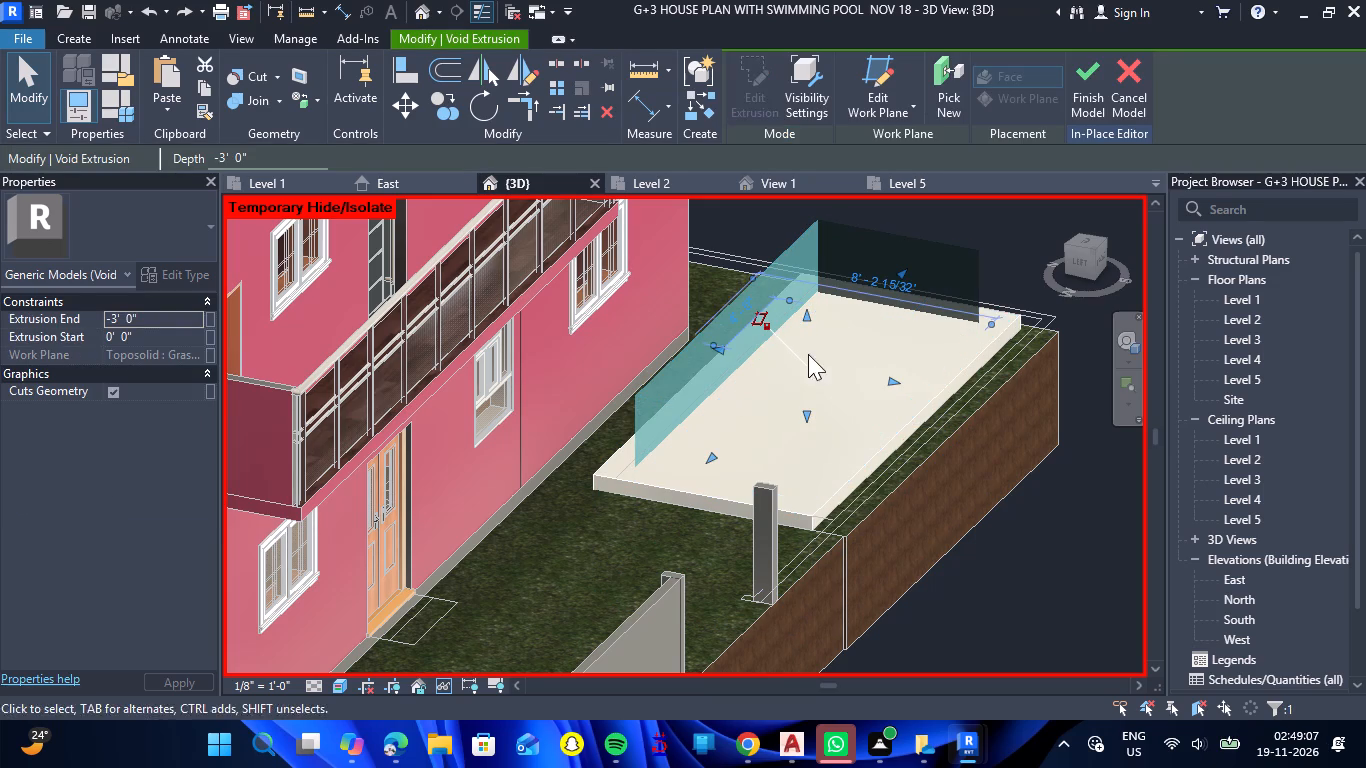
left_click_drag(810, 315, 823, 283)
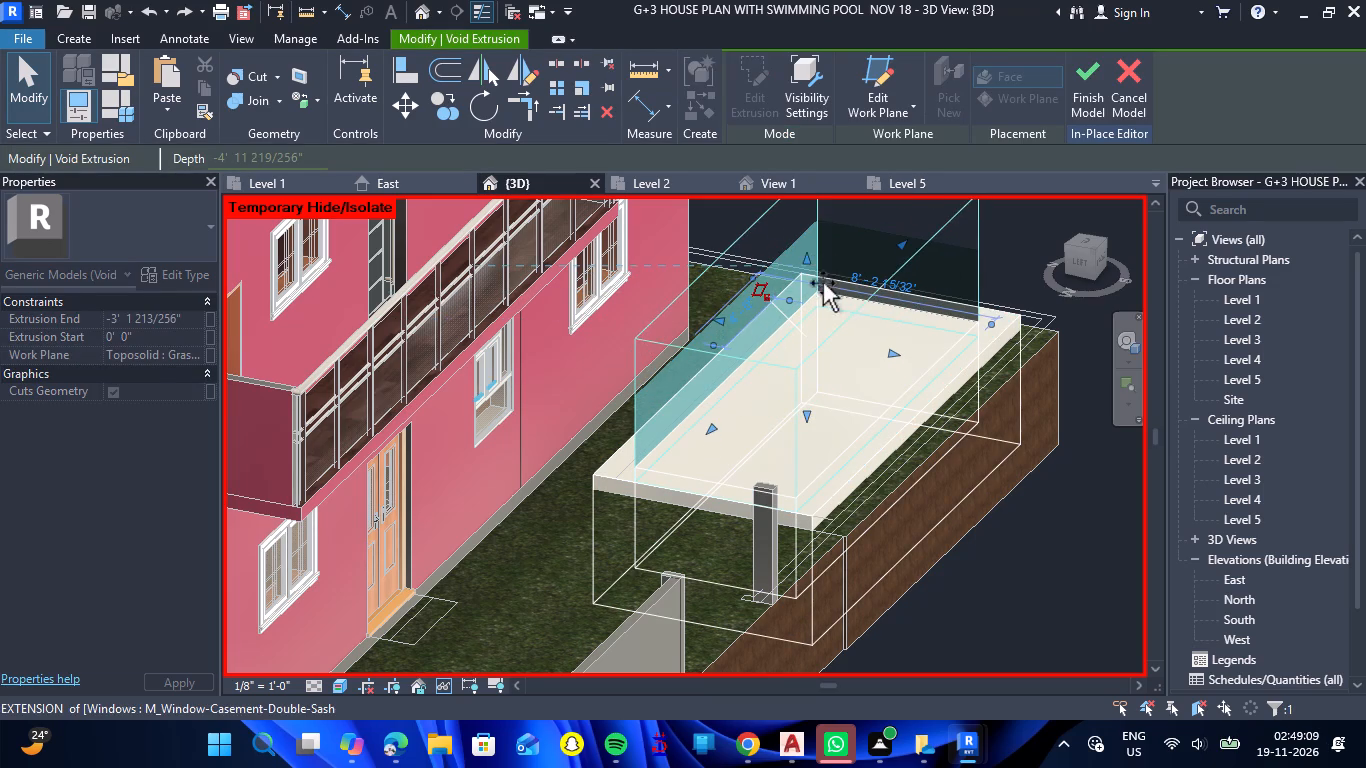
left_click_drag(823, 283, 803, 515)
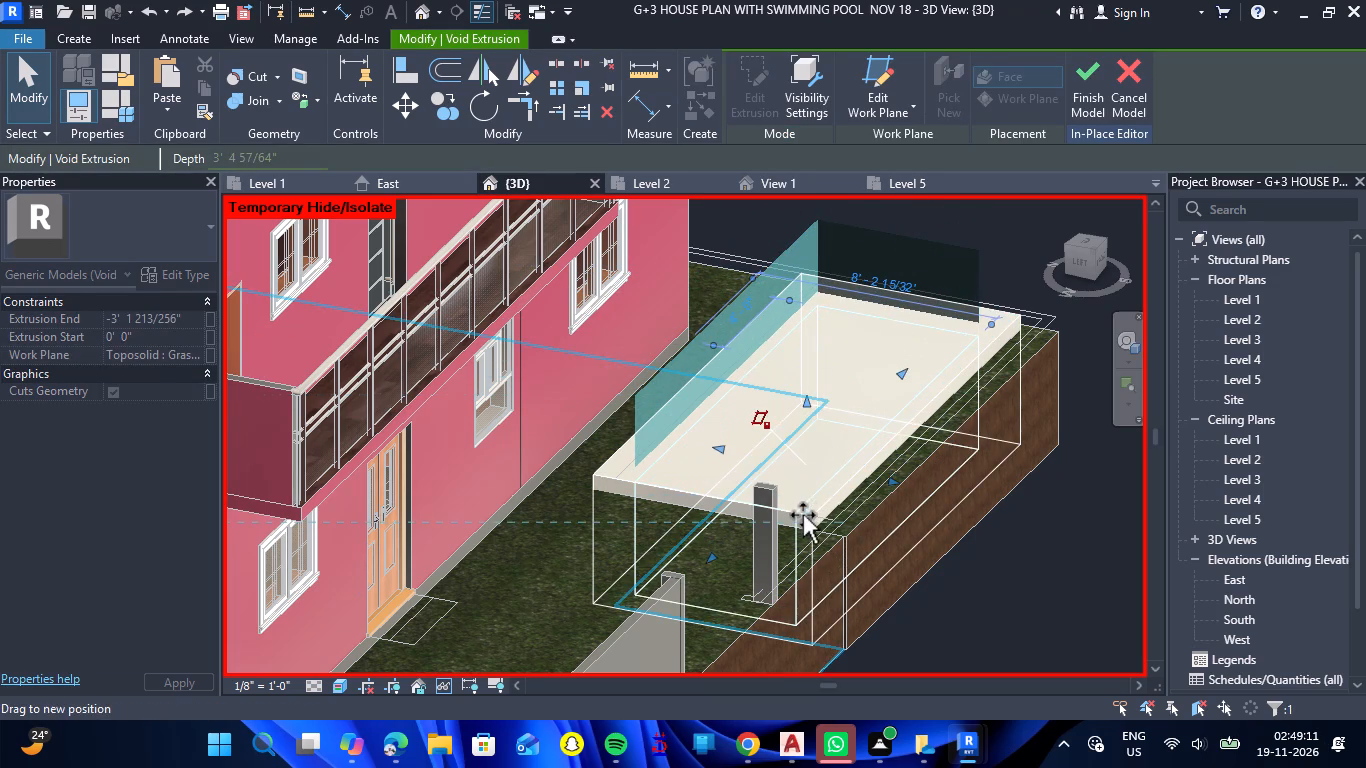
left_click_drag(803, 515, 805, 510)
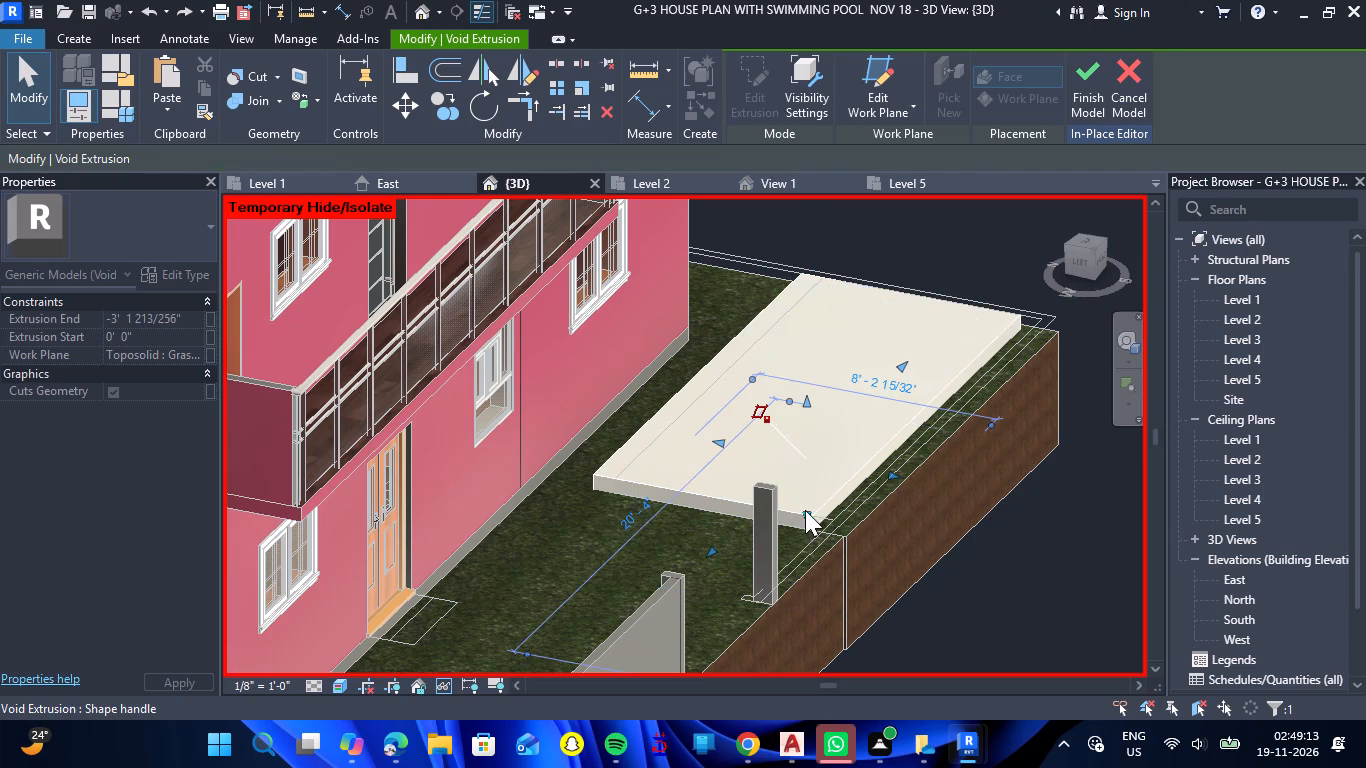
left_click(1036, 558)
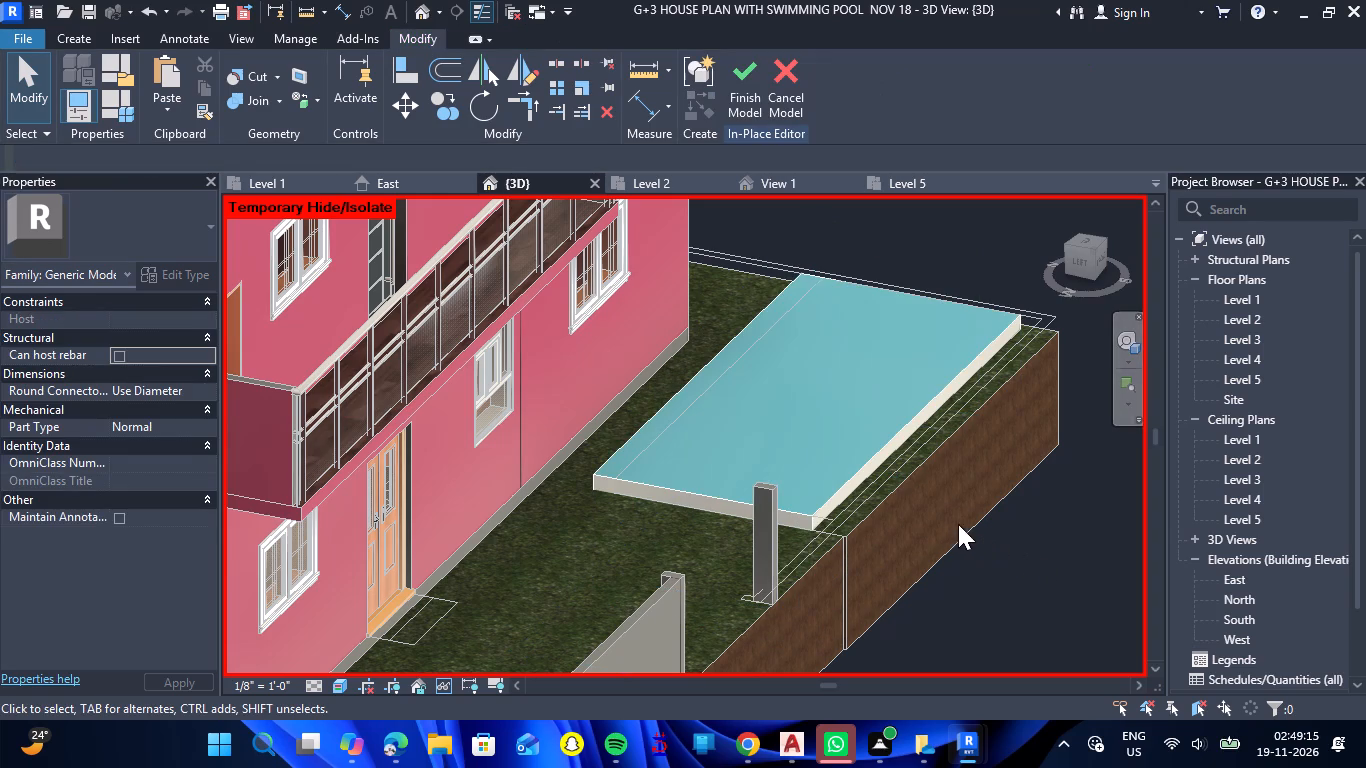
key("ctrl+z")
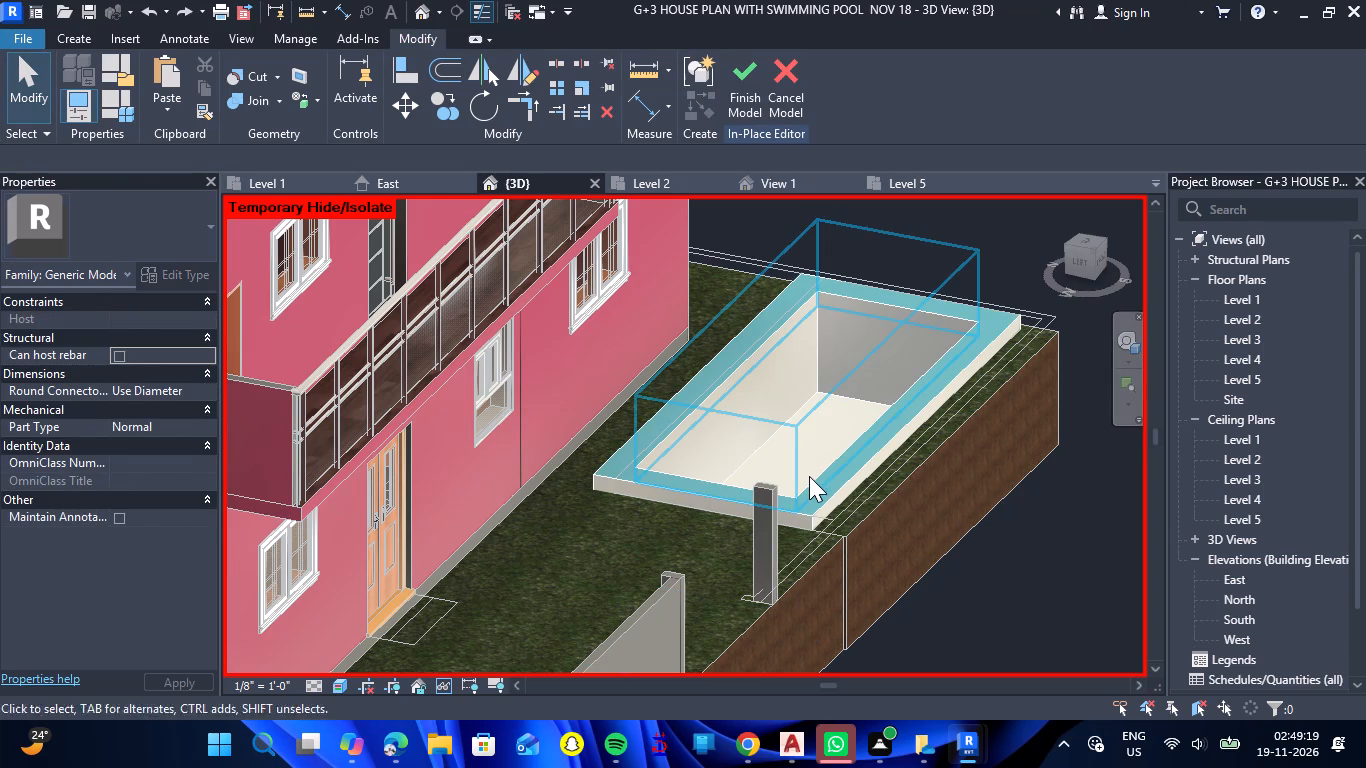
Inspect the properties of the pool's two void extrusions in turn.
left_click(807, 483)
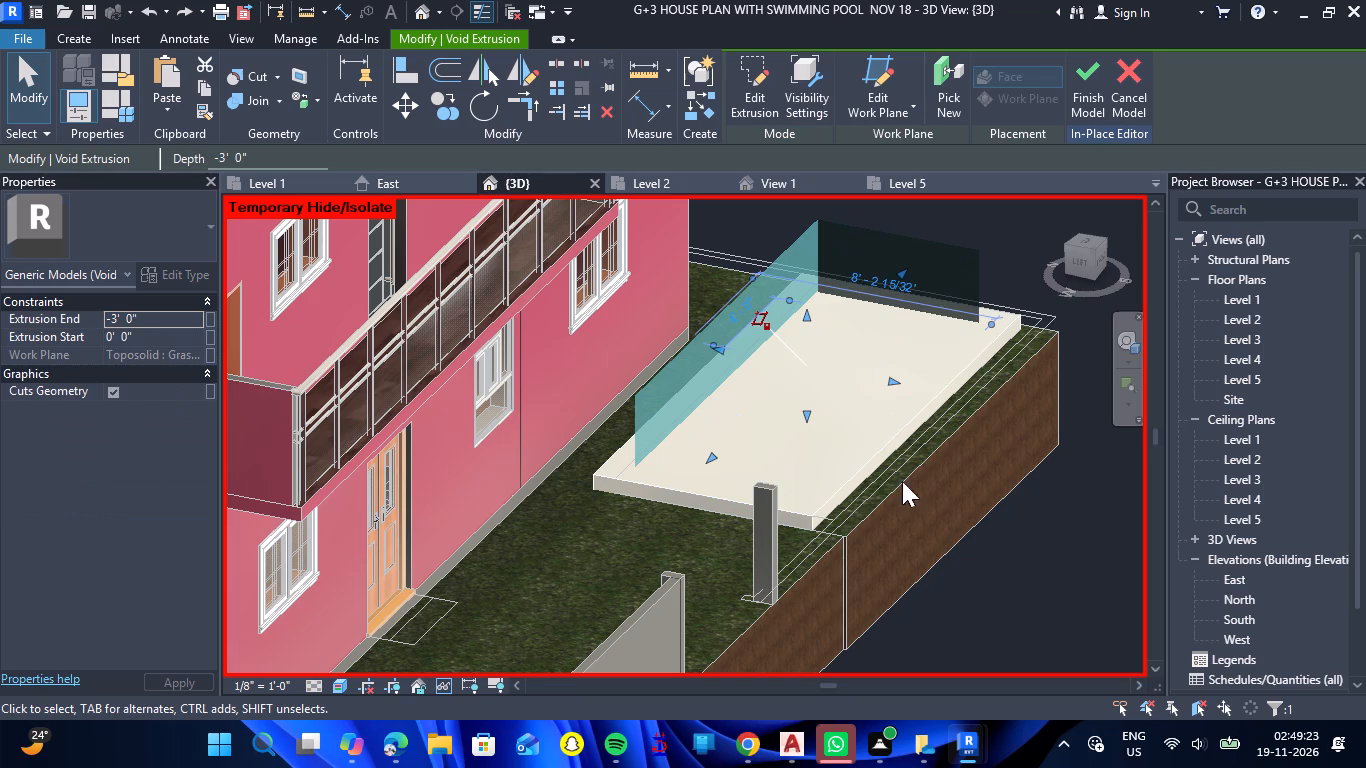
key("Escape")
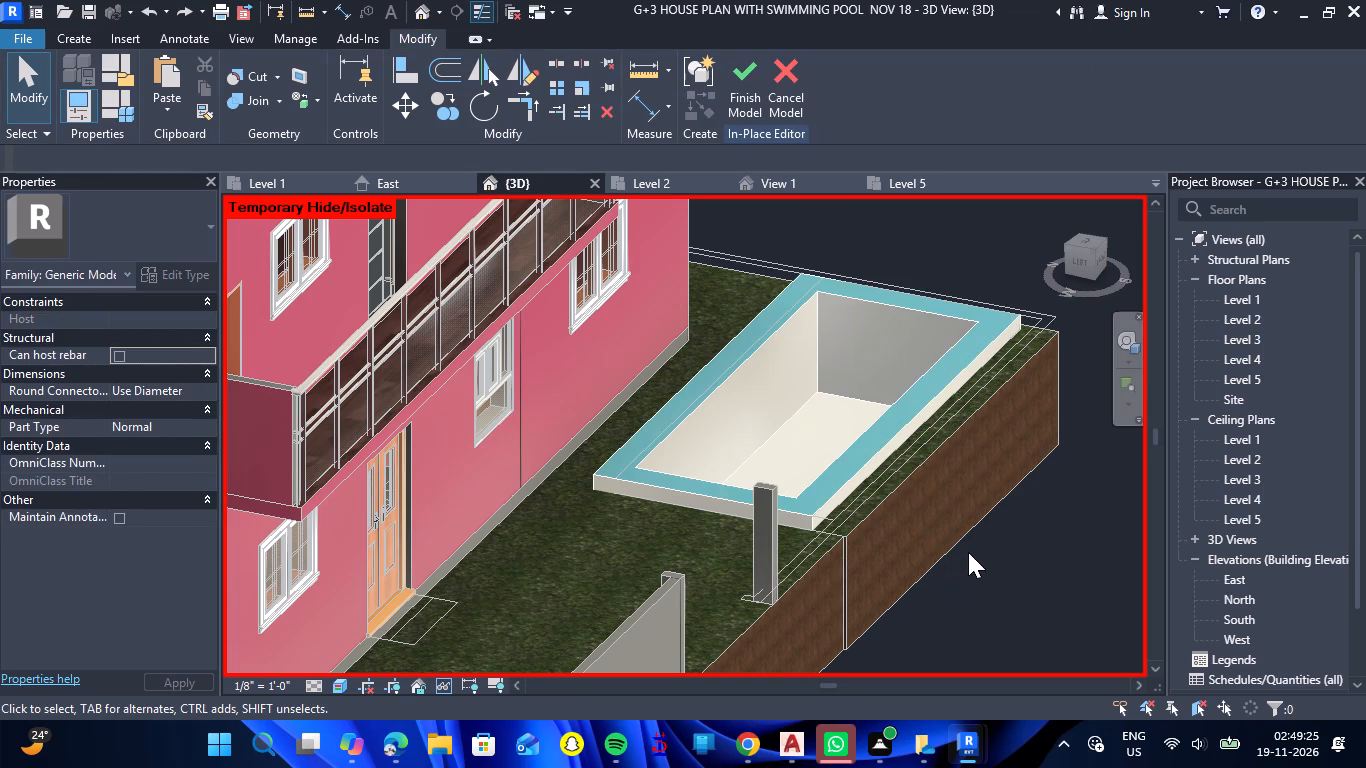
scroll(625, 487, "up", 8)
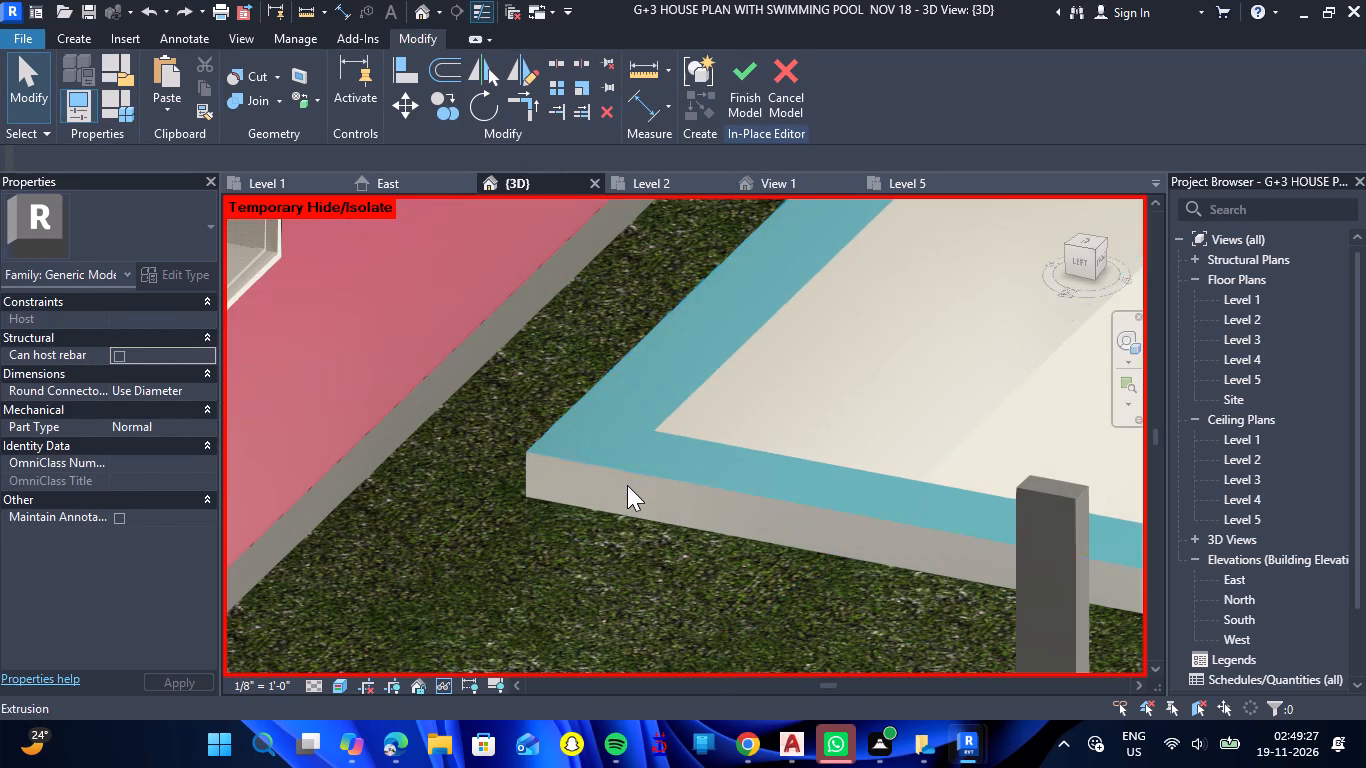
scroll(628, 480, "down", 8)
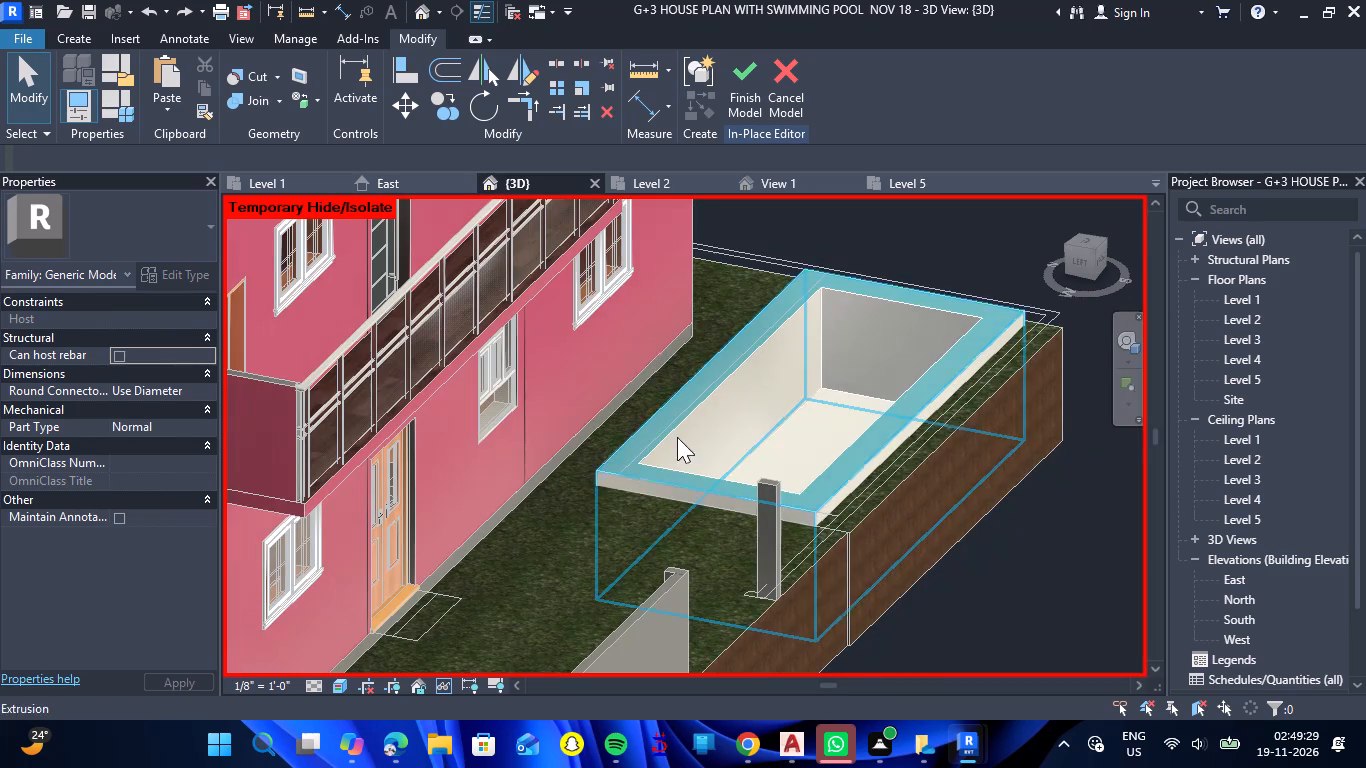
left_click(742, 453)
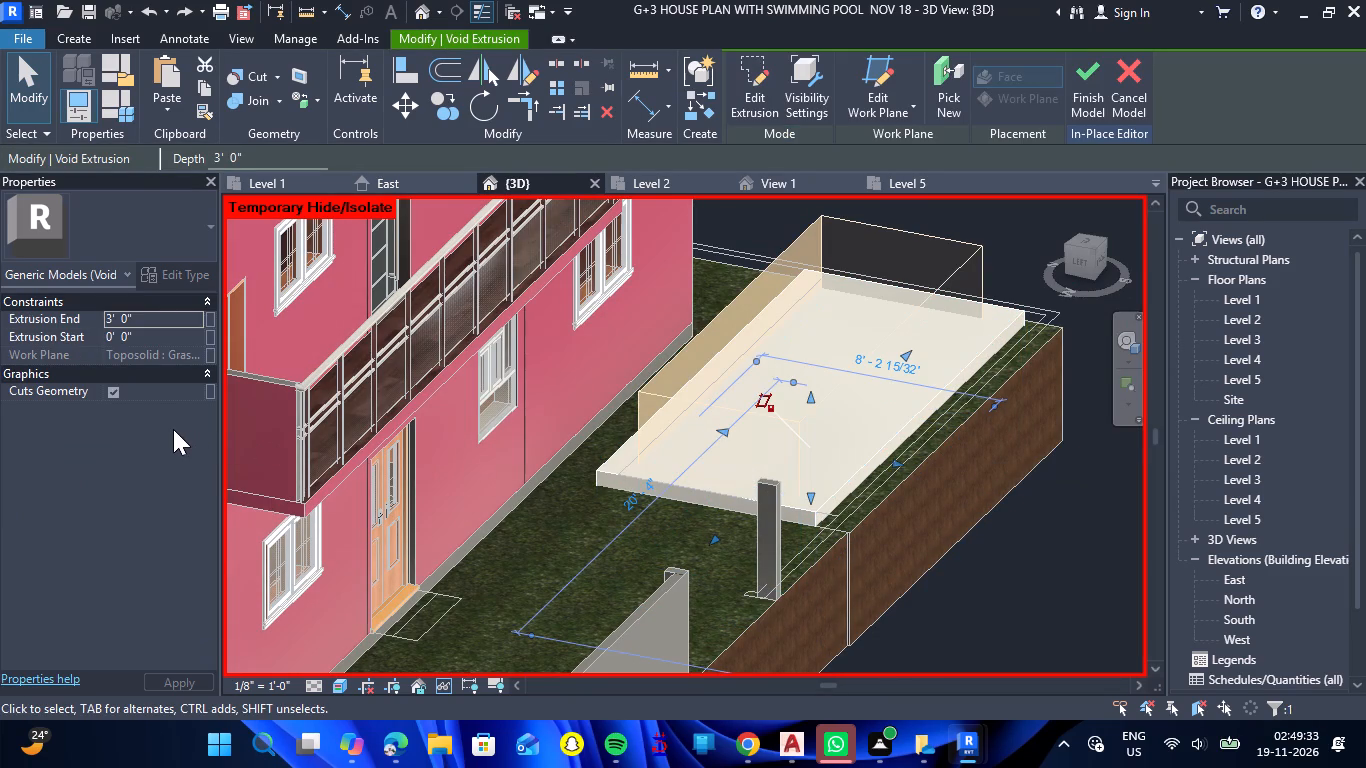
key("Escape")
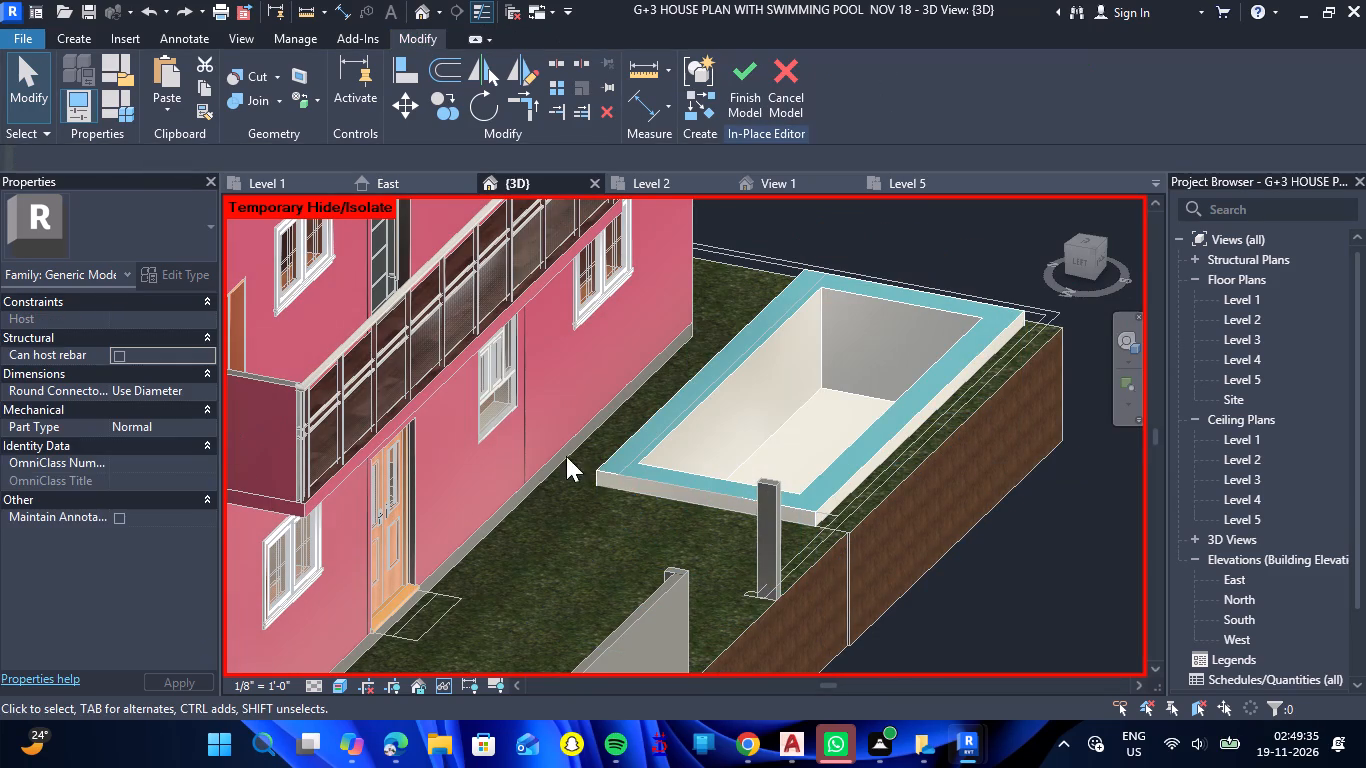
Assign the Water material to the swimming pool's solid extrusion.
left_click(627, 481)
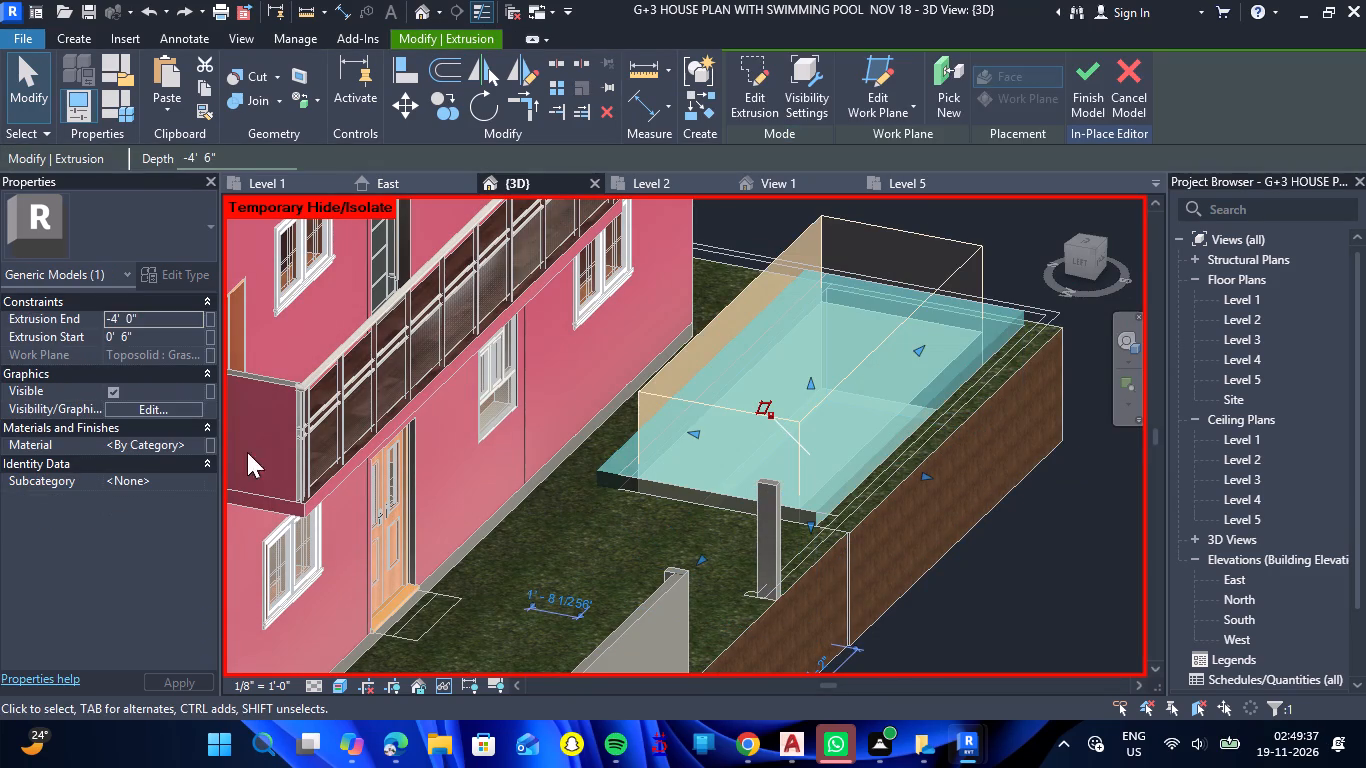
left_click(197, 443)
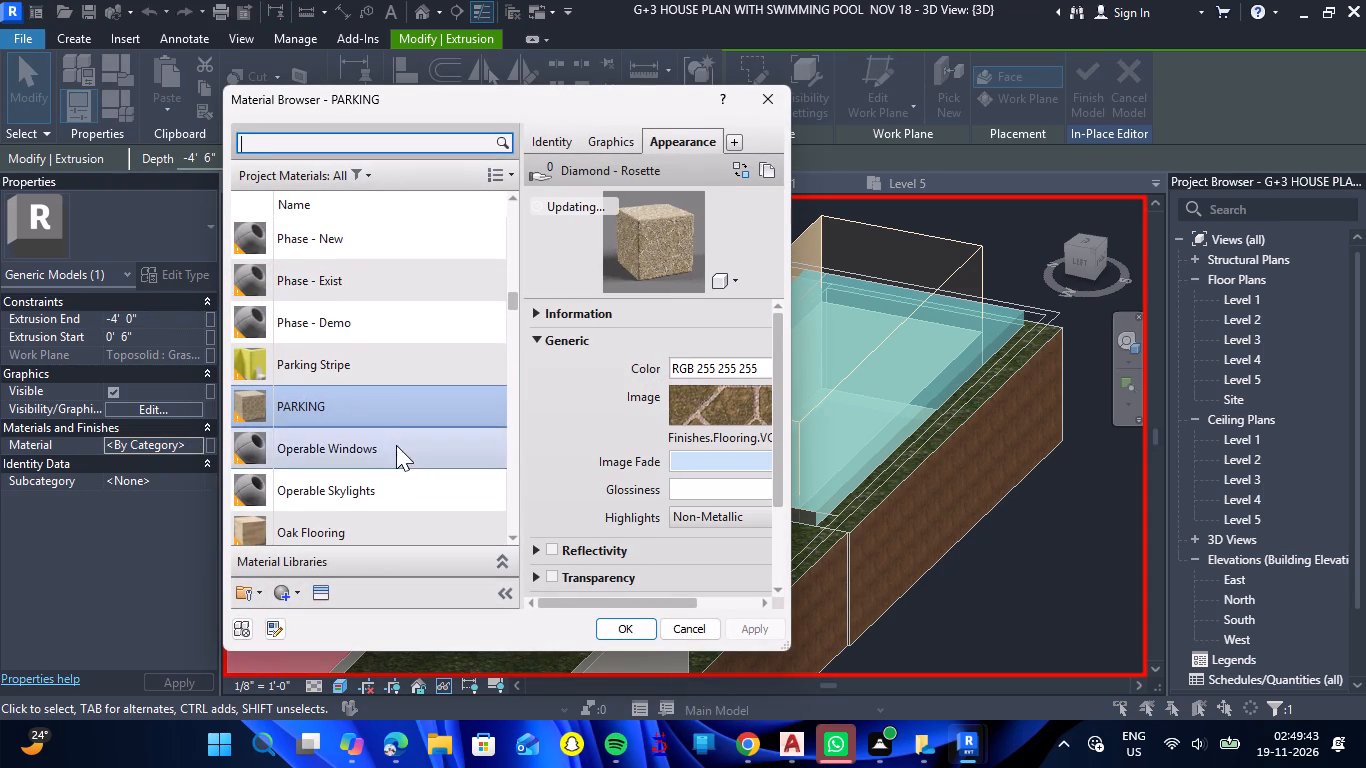
scroll(396, 445, "down", 13)
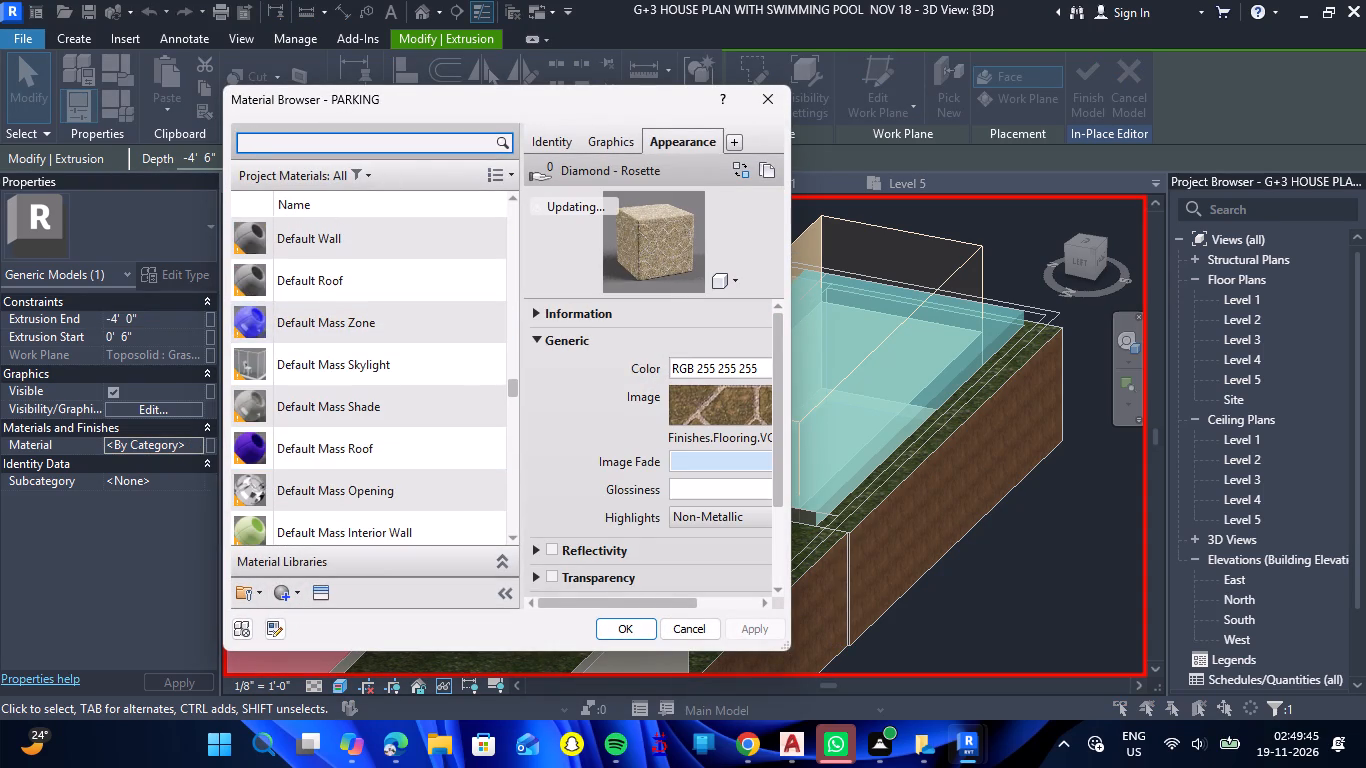
left_click(352, 144)
type("WATER")
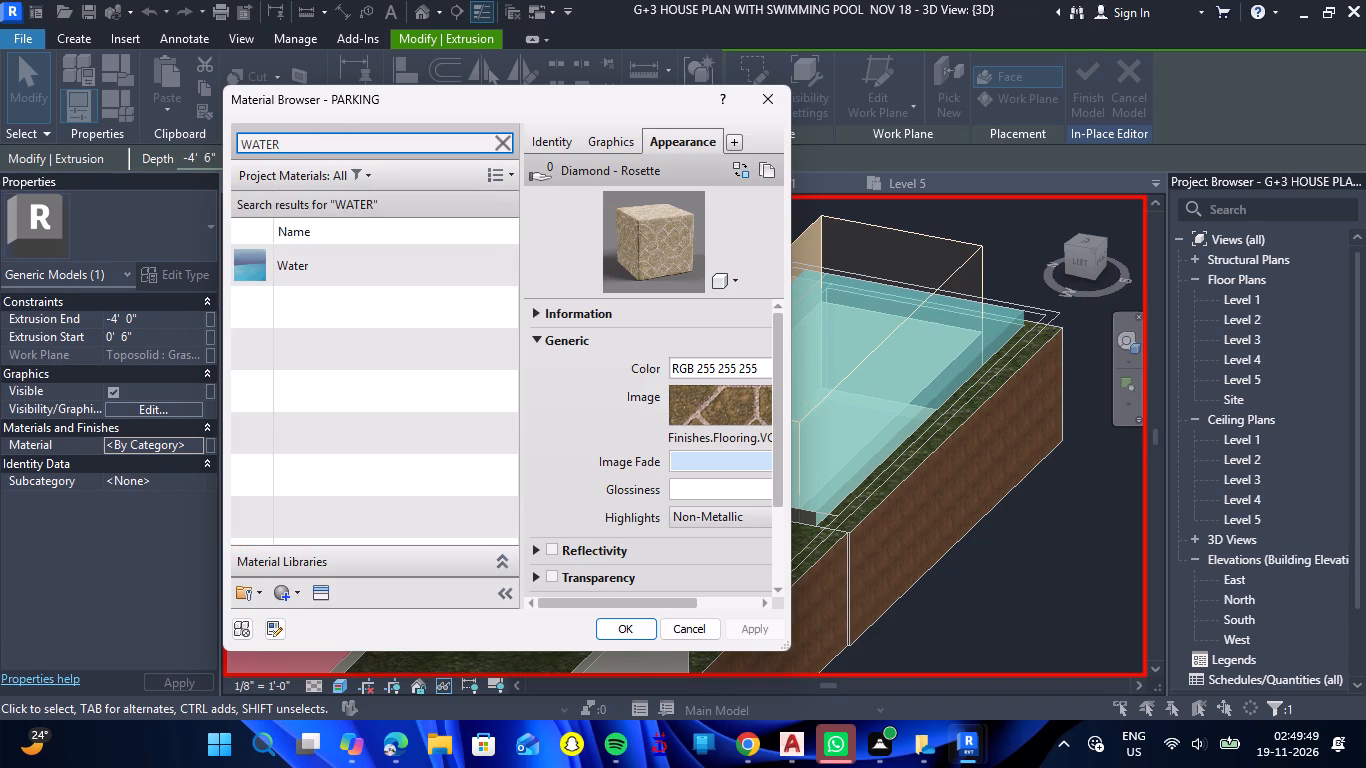
left_click(341, 255)
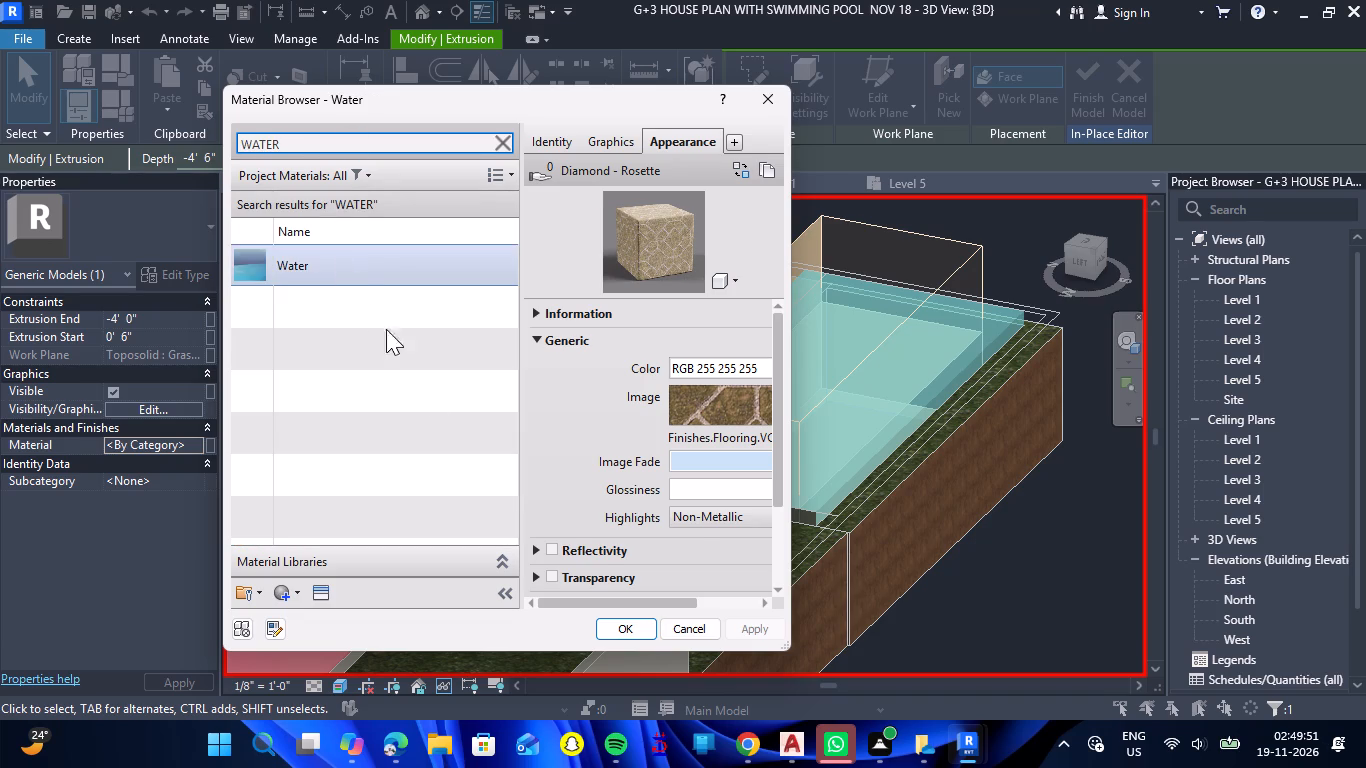
left_click(627, 629)
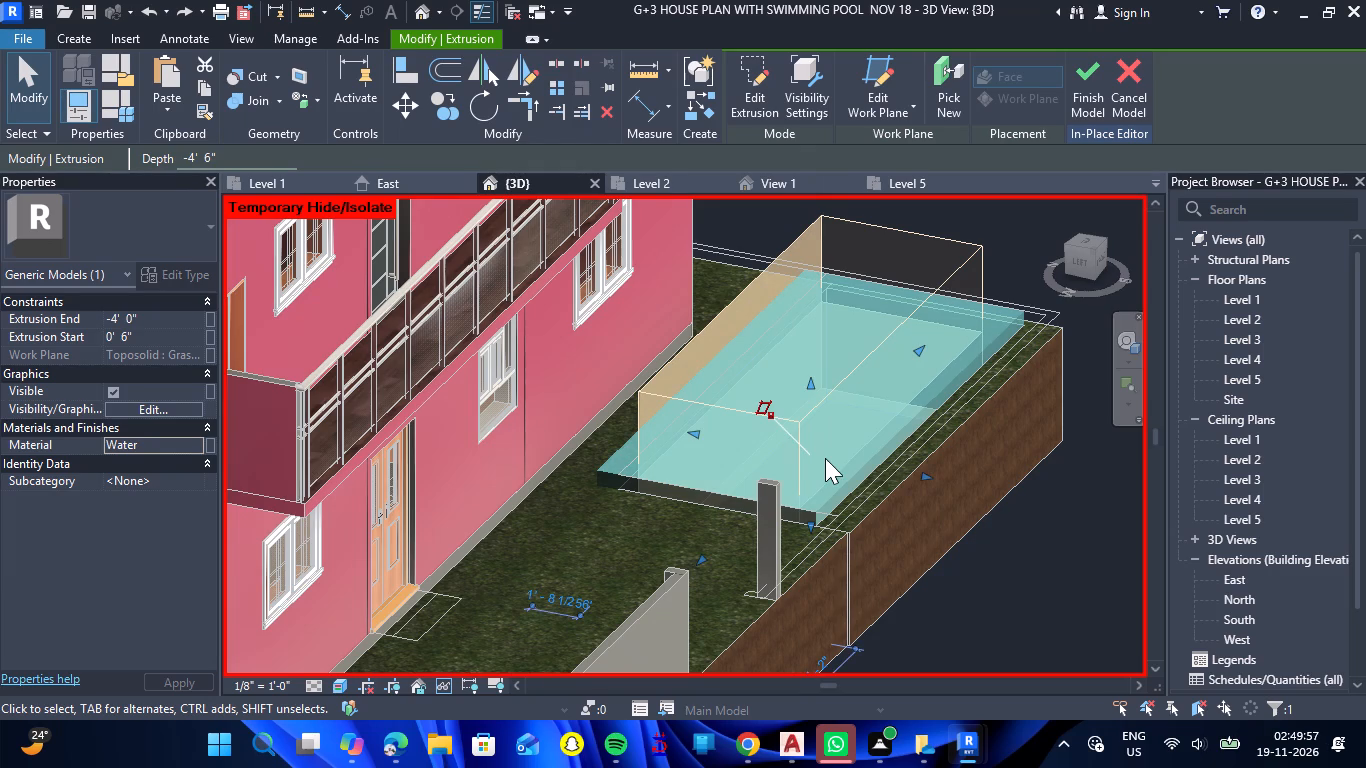
left_click(996, 533)
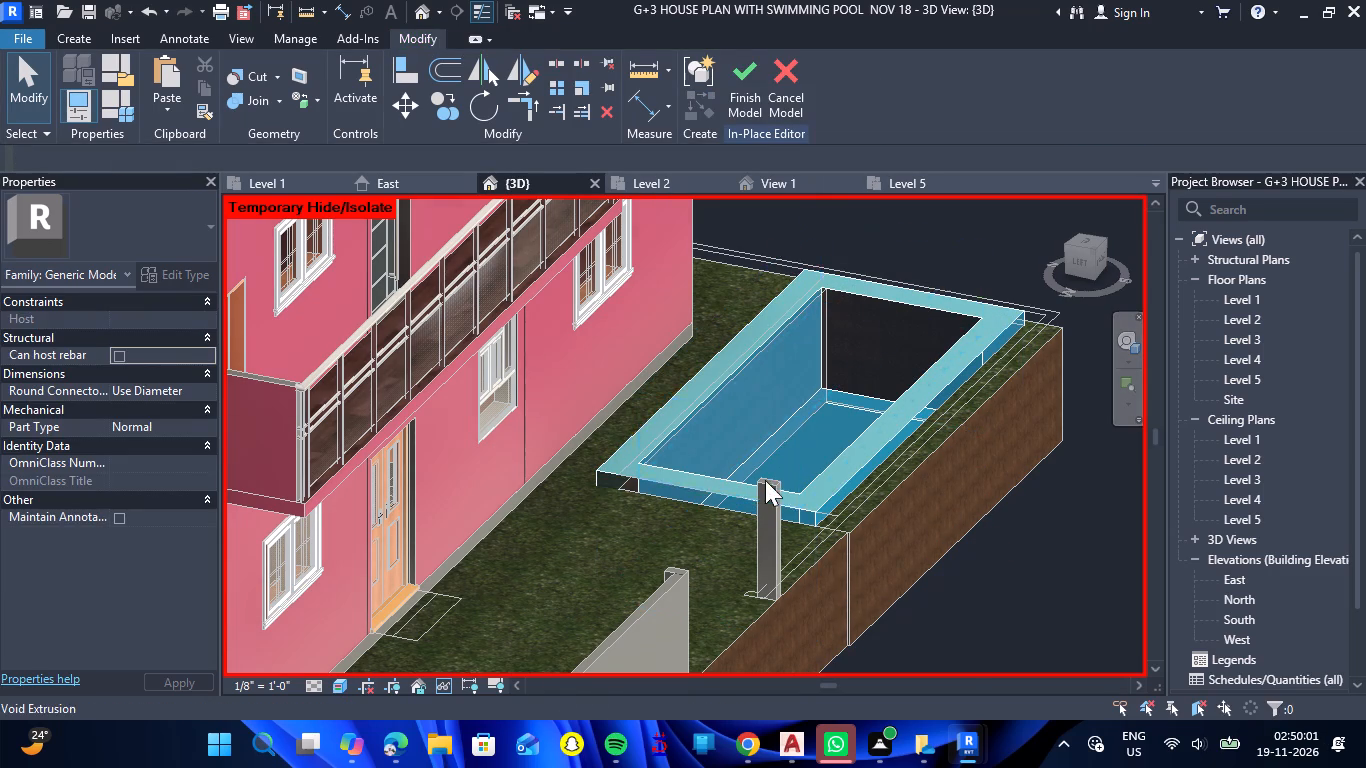
Examine the pool from the boundary side and check the properties of its void extrusion.
left_click_drag(1016, 555, 920, 590, "shift")
right_click_drag(1016, 555, 920, 590, "shift")
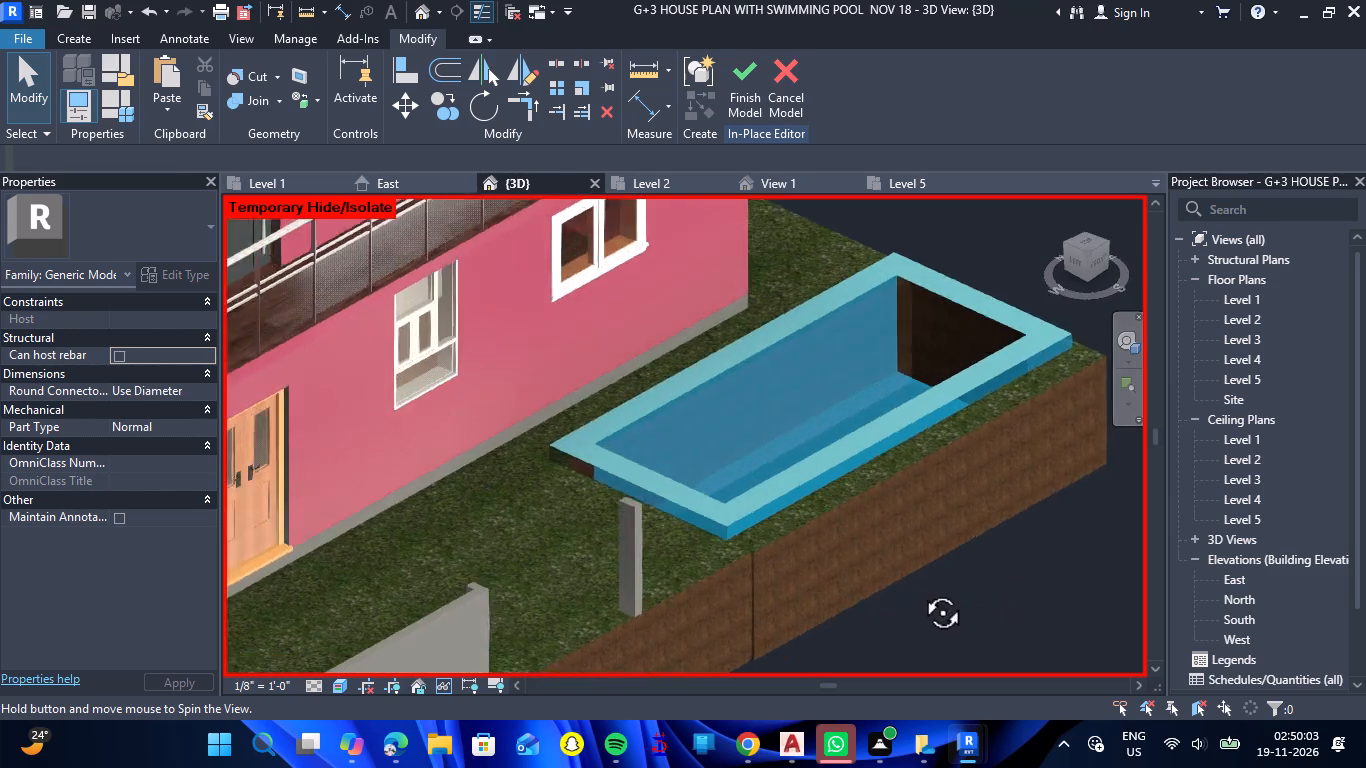
right_click_drag(920, 590, 878, 592, "shift")
left_click_drag(920, 590, 878, 592, "shift")
scroll(653, 484, "up", 5)
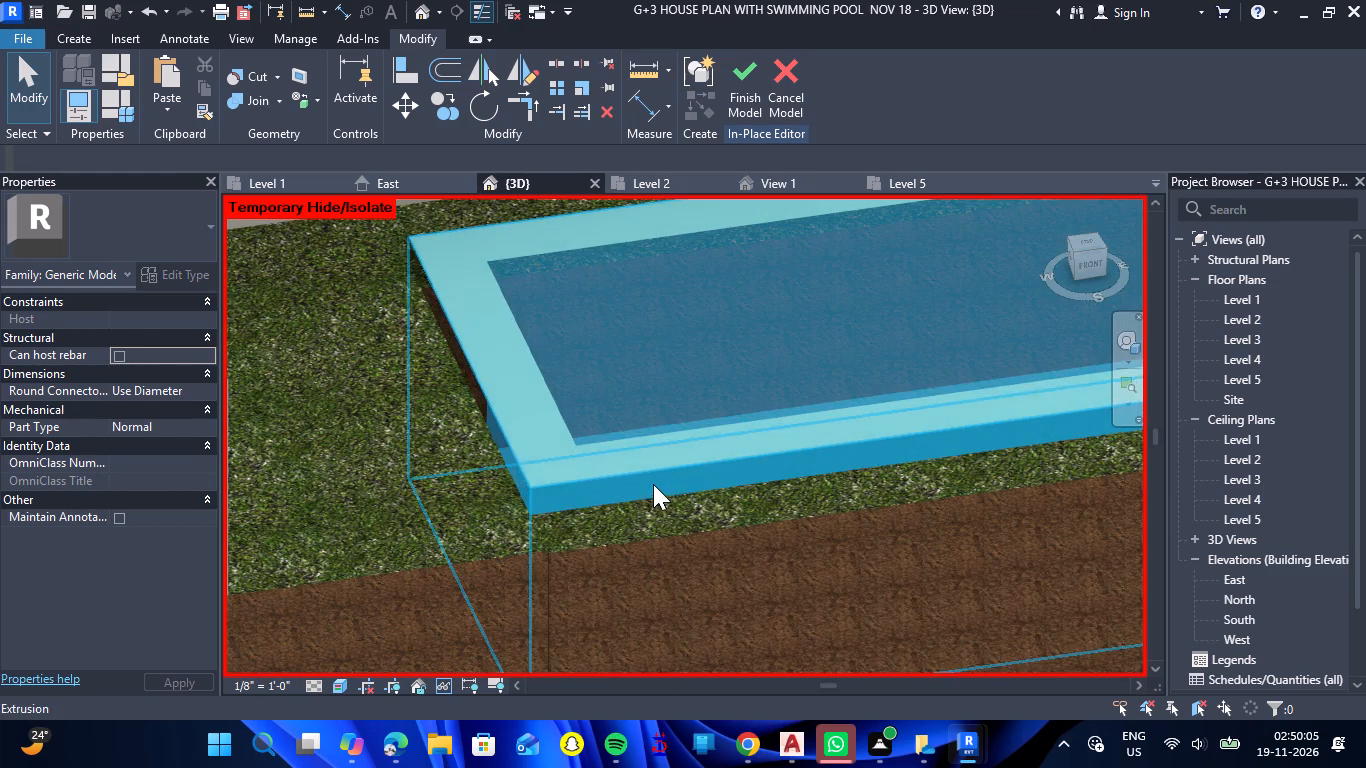
left_click(633, 424)
scroll(634, 423, "down", 5)
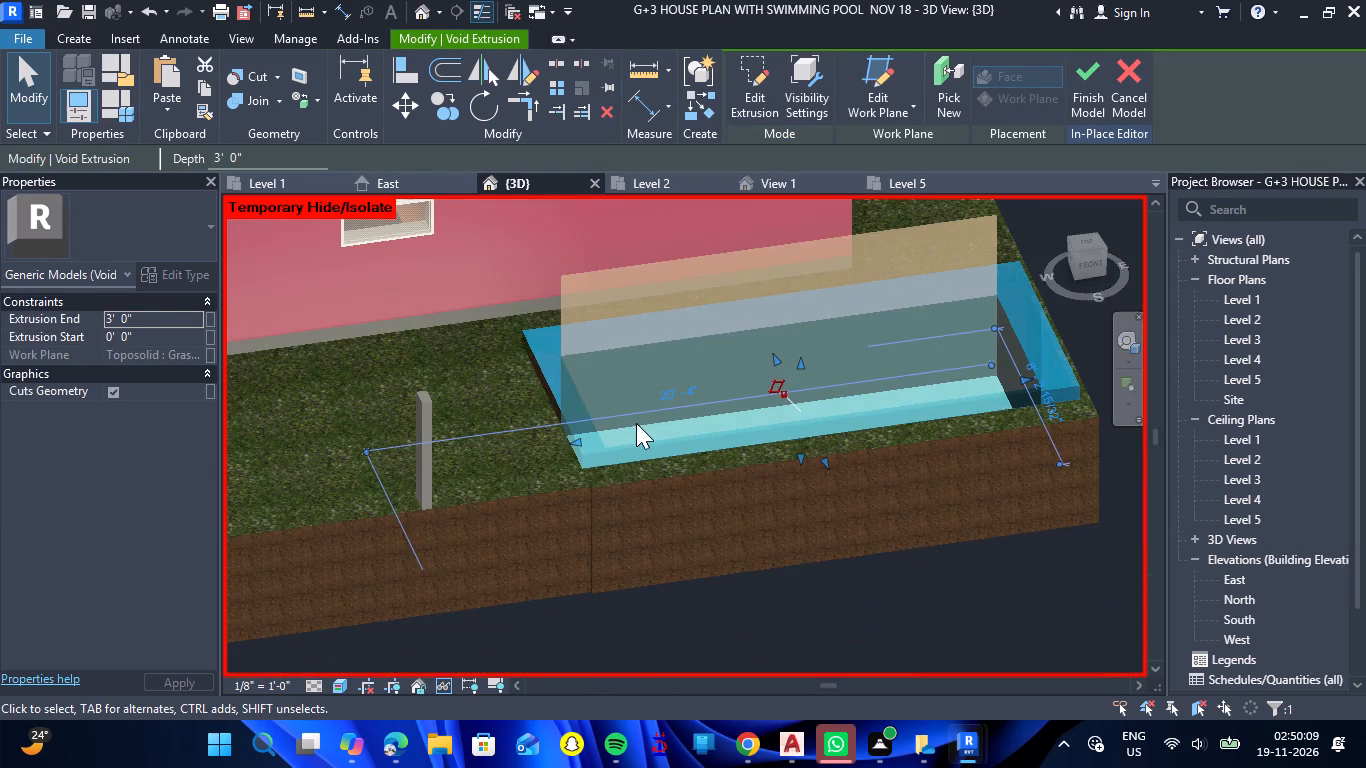
left_click(856, 626)
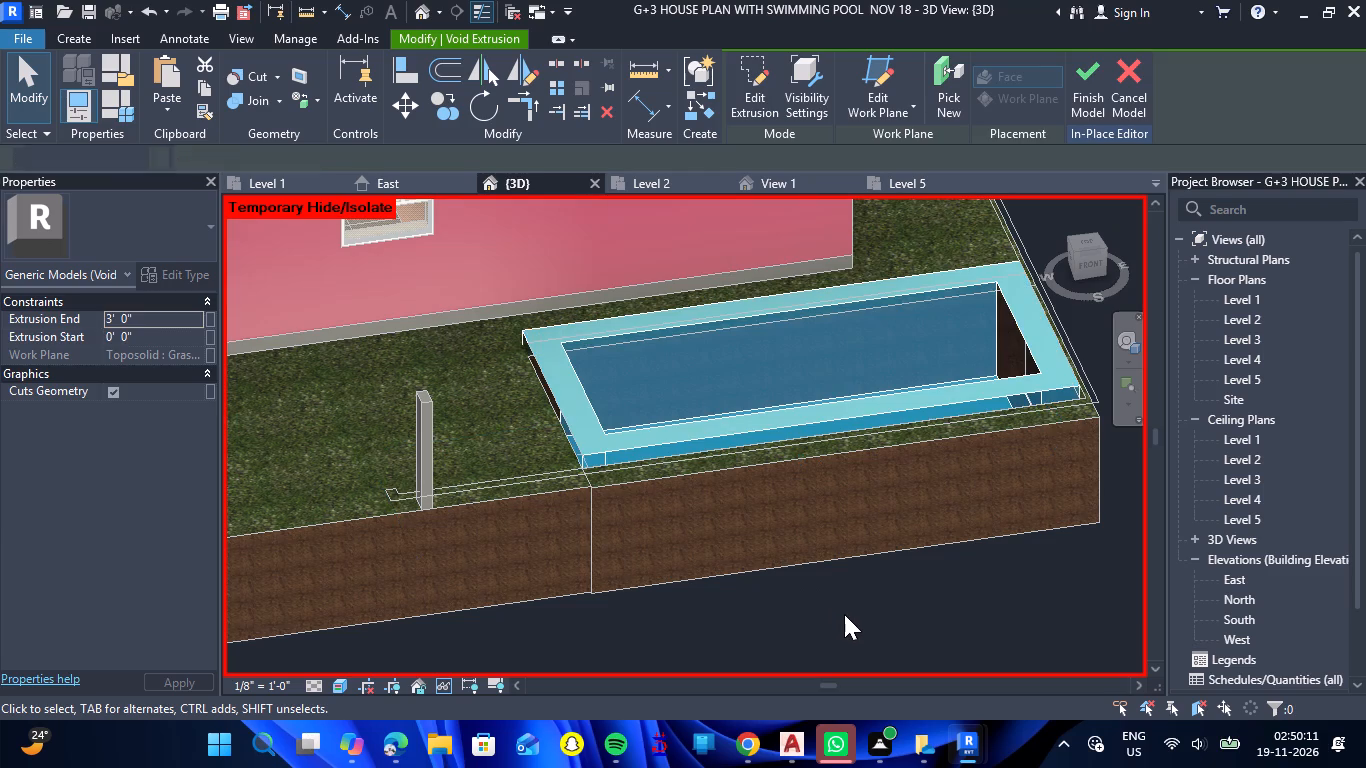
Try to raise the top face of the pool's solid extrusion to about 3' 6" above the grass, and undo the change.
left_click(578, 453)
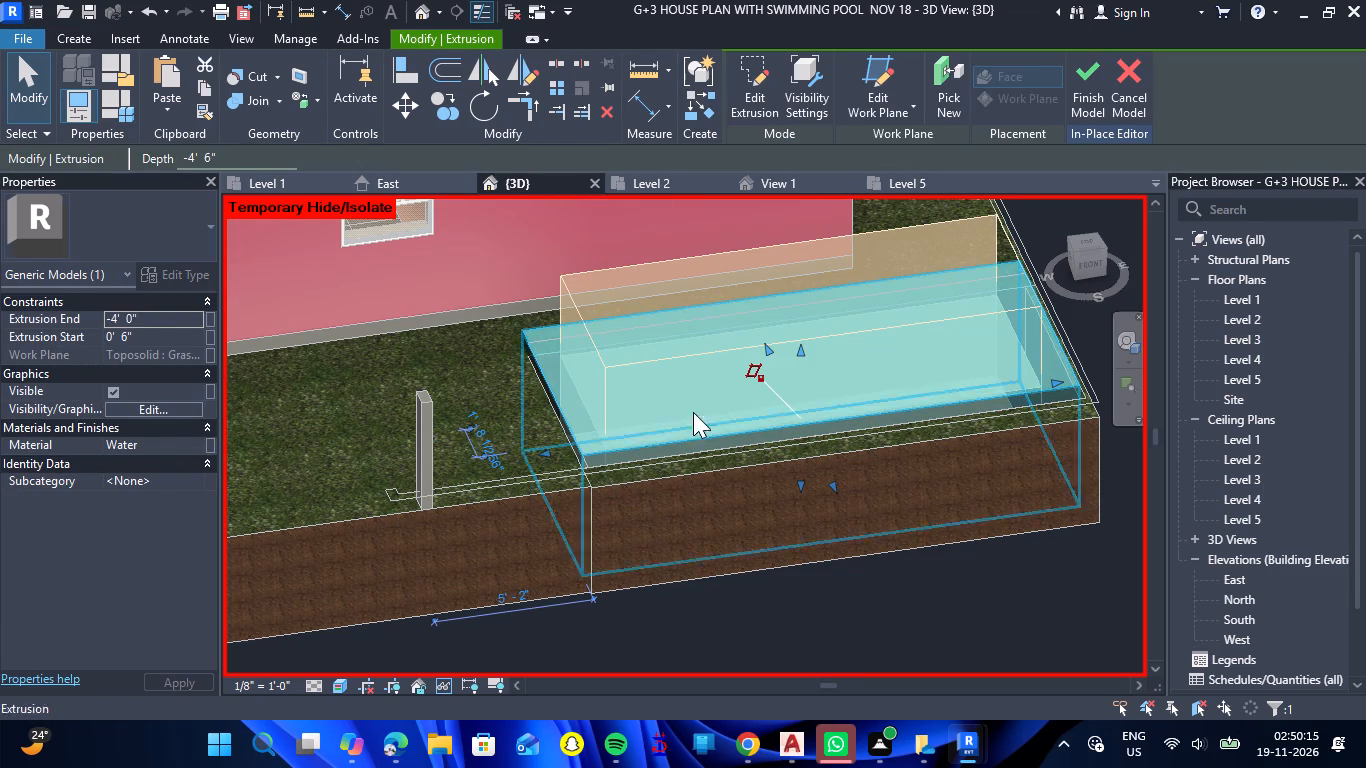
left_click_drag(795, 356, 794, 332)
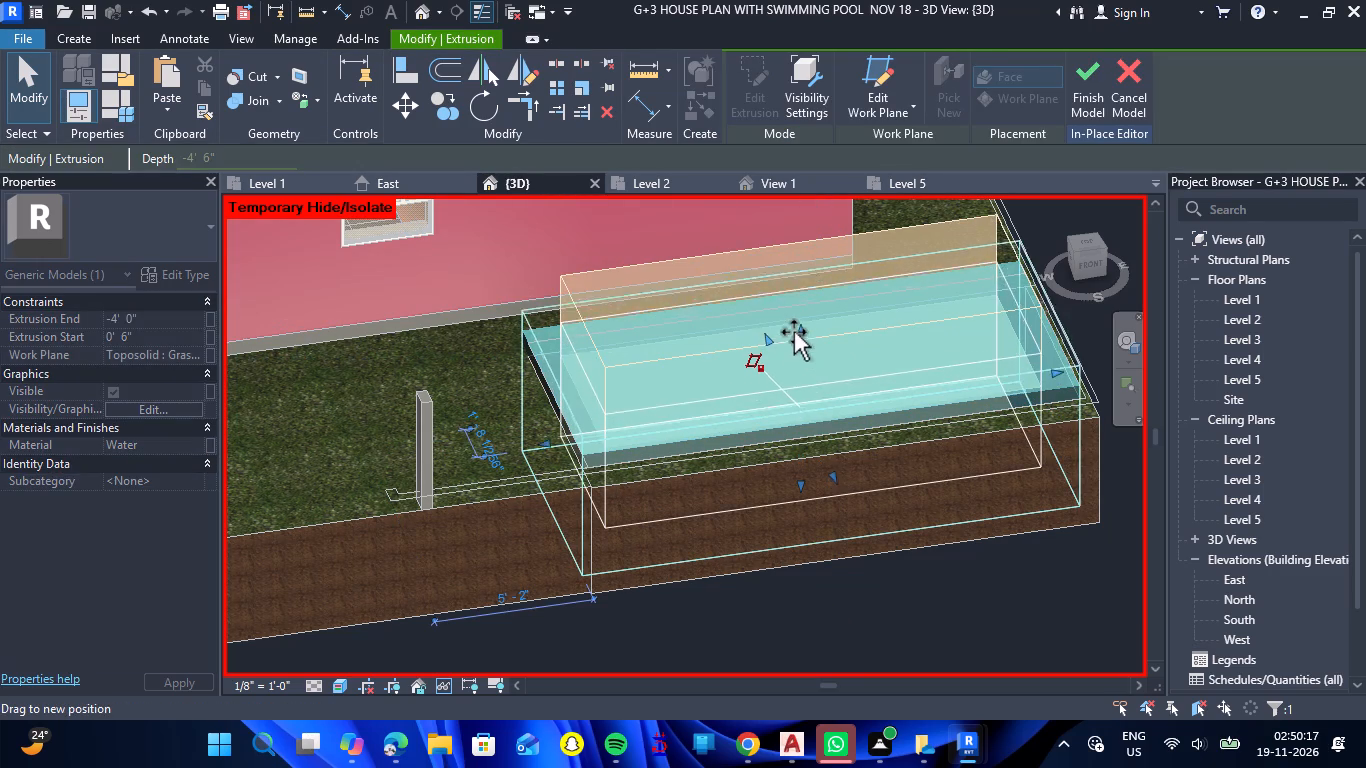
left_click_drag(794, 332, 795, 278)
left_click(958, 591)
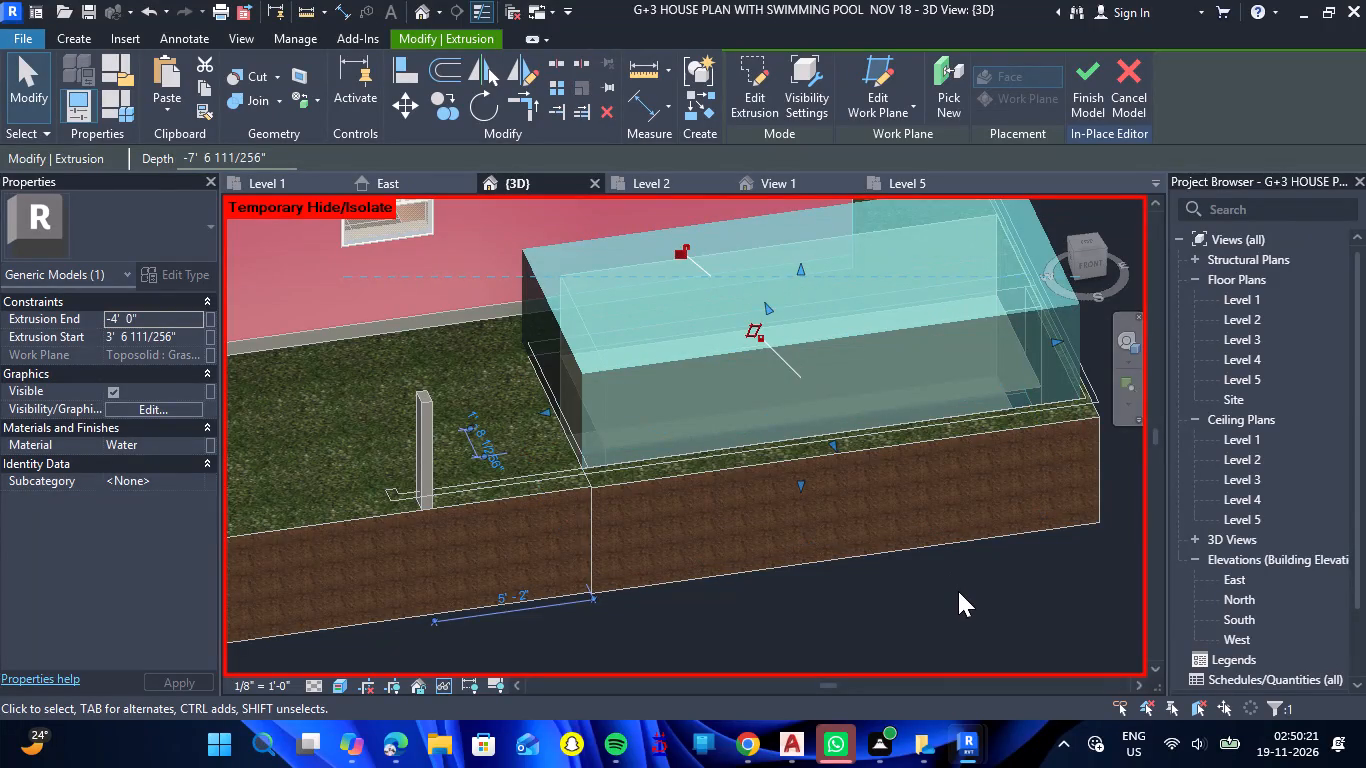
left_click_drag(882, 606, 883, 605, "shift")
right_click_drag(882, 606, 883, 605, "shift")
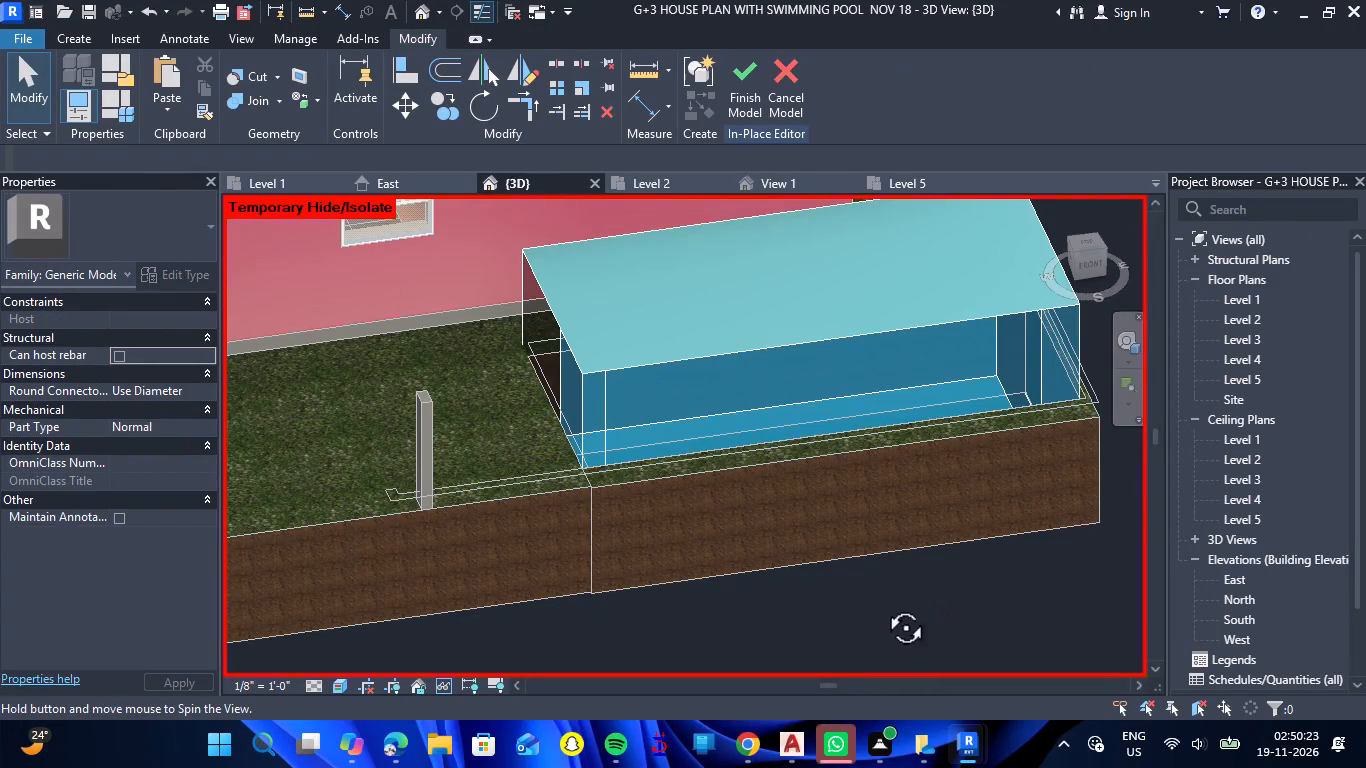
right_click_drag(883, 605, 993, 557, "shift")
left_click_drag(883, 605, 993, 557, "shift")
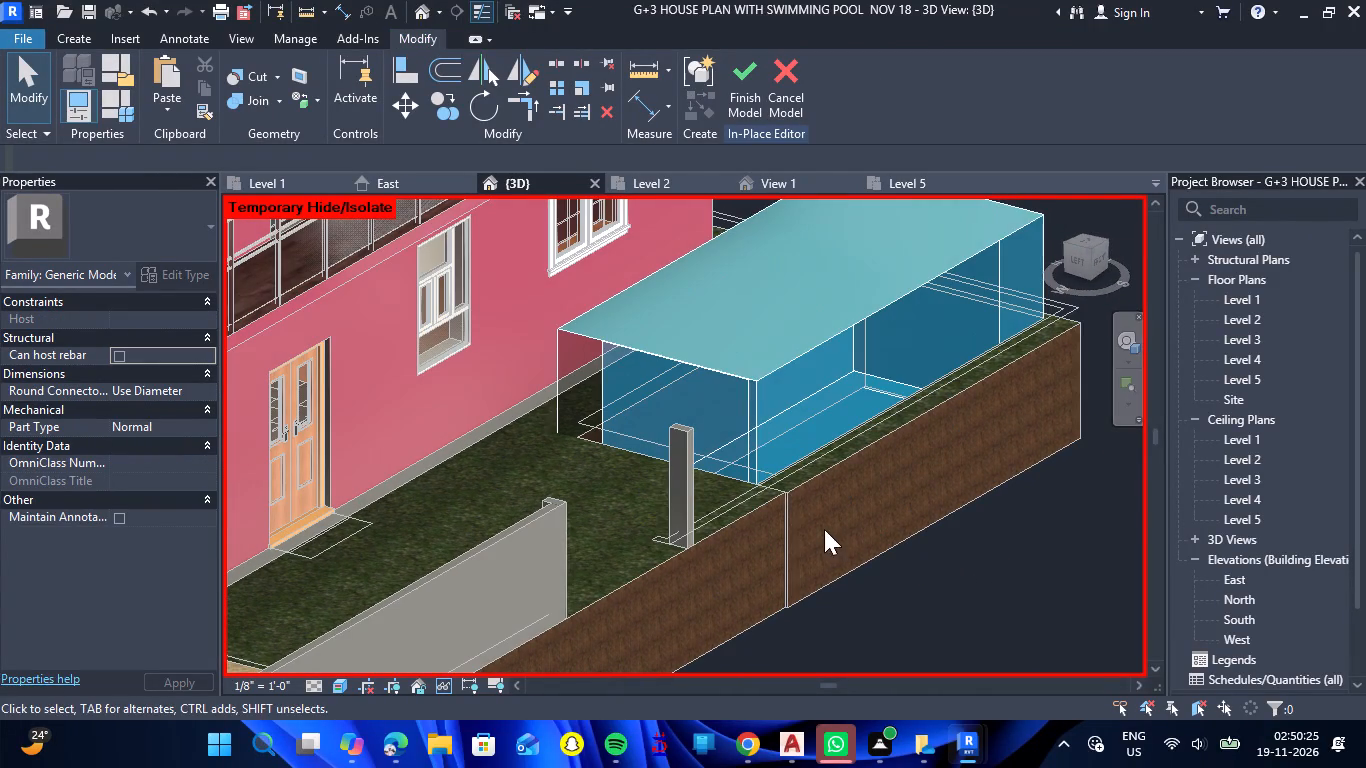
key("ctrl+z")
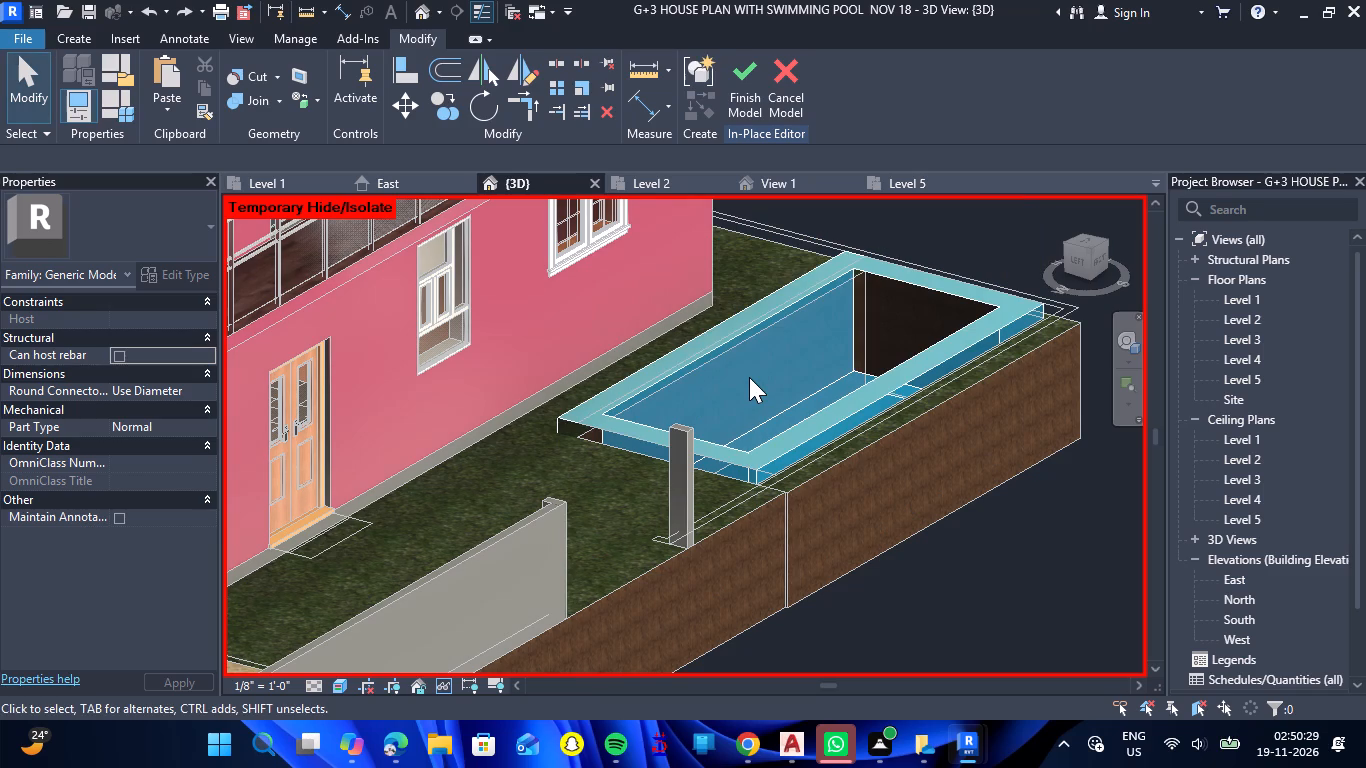
Paint the pool rim's outer end face and its long outer face along the site boundary with the WALL 3 material.
scroll(608, 447, "up", 9)
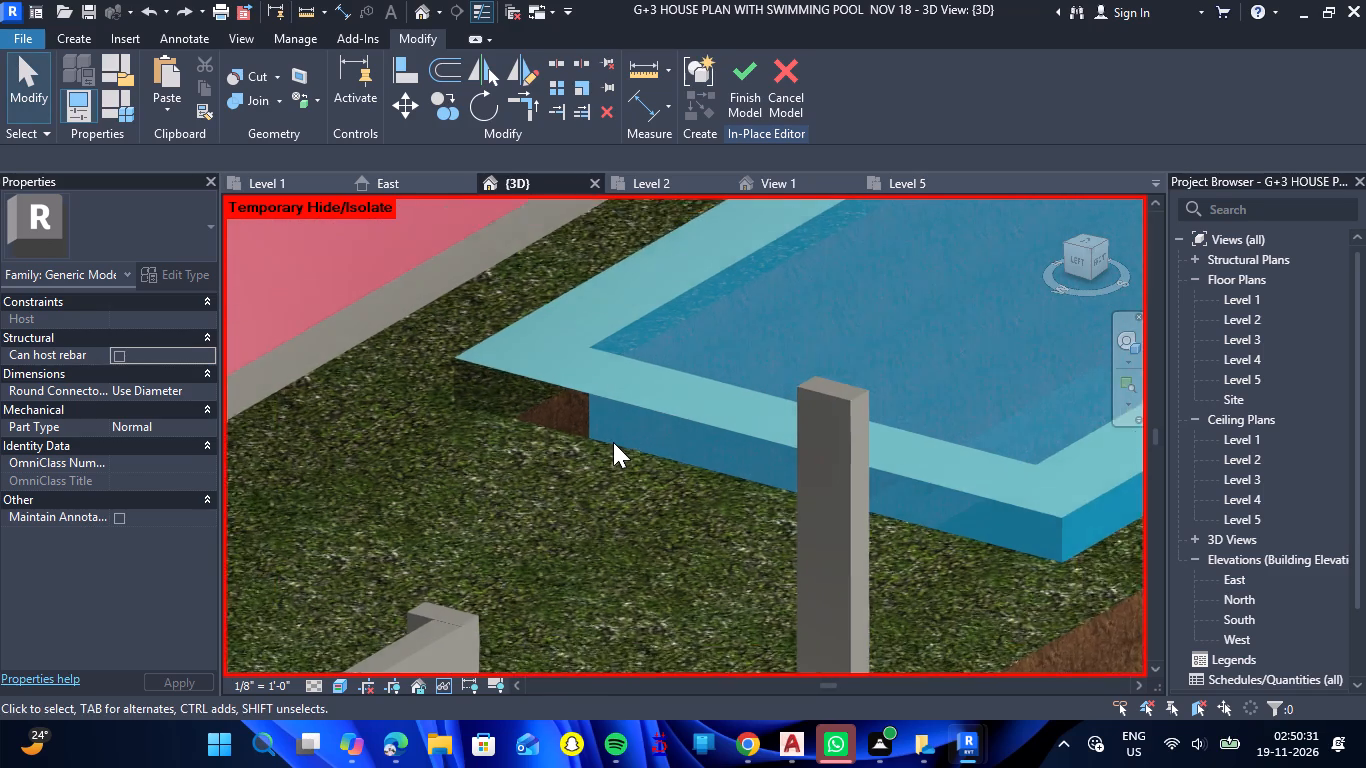
scroll(613, 442, "up", 4)
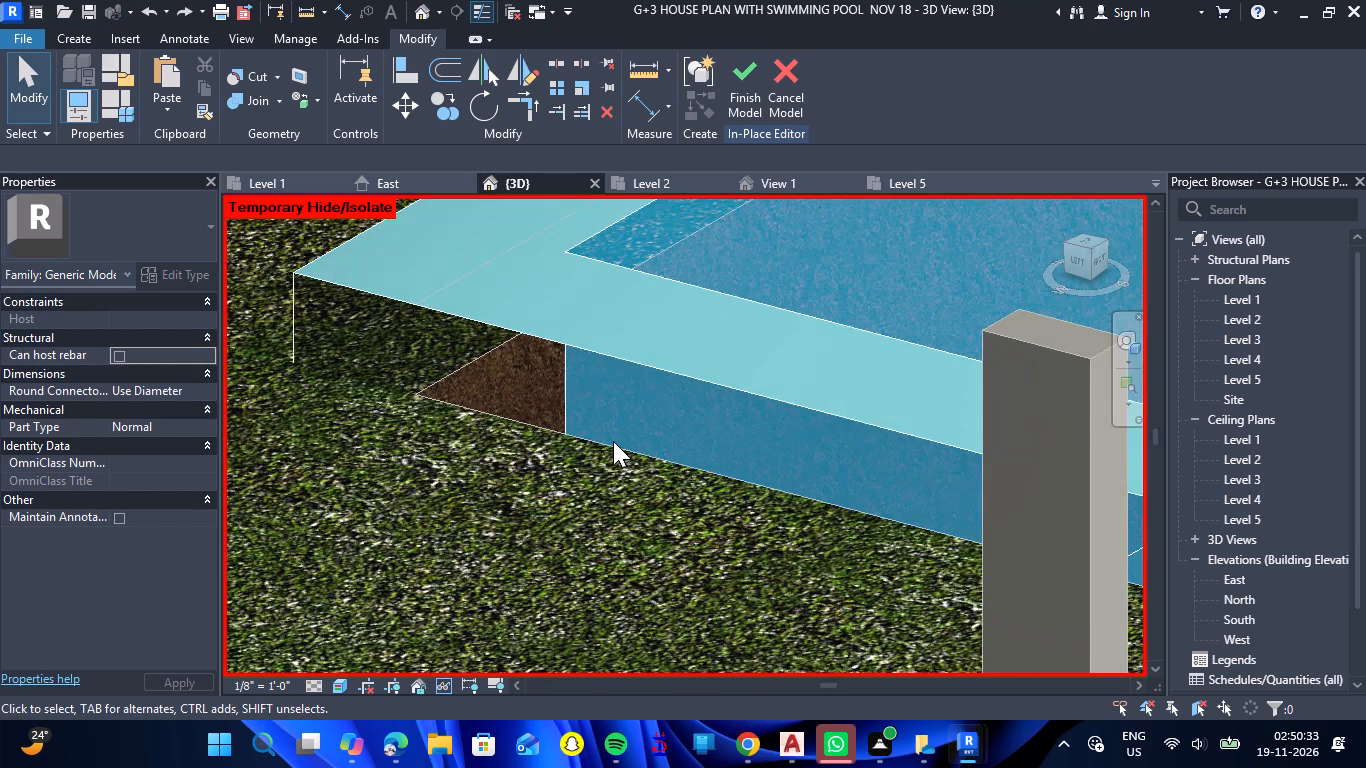
type("PT")
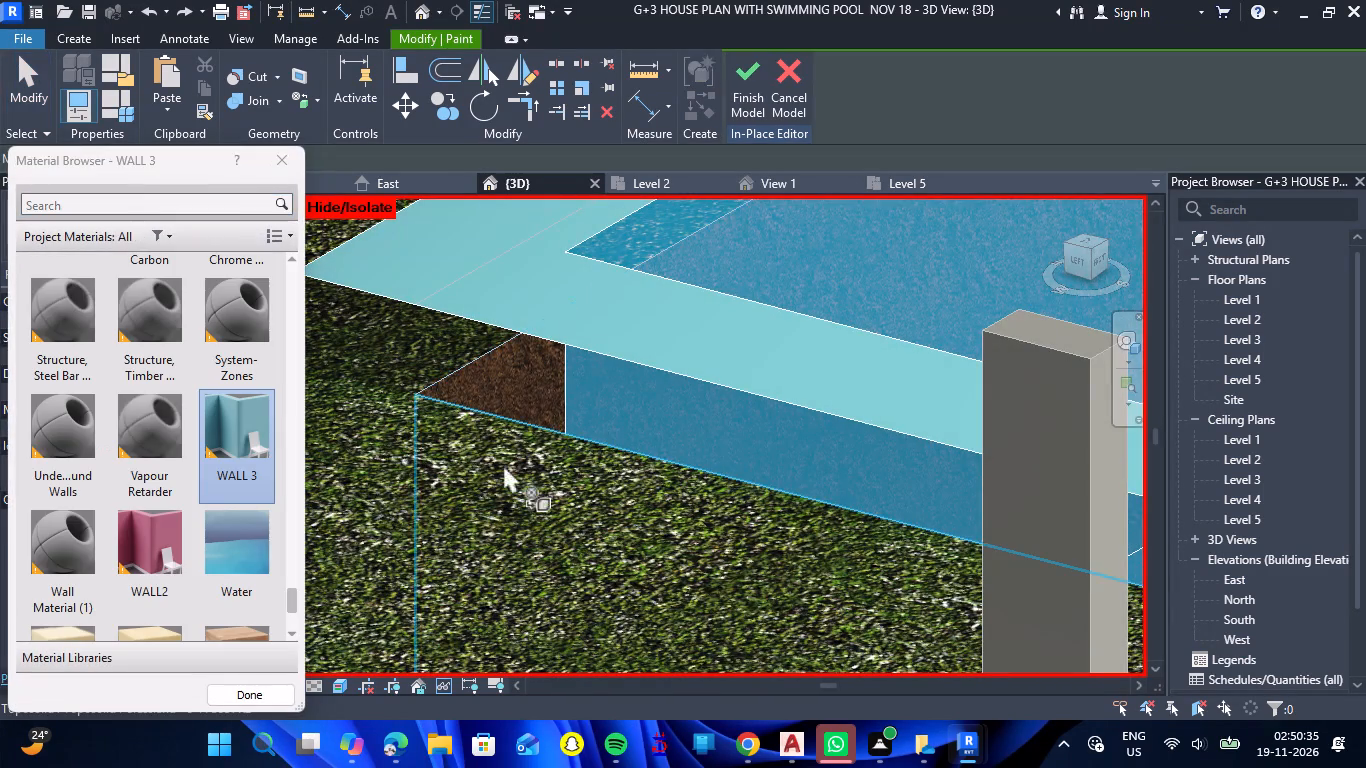
left_click(242, 461)
left_click(568, 401)
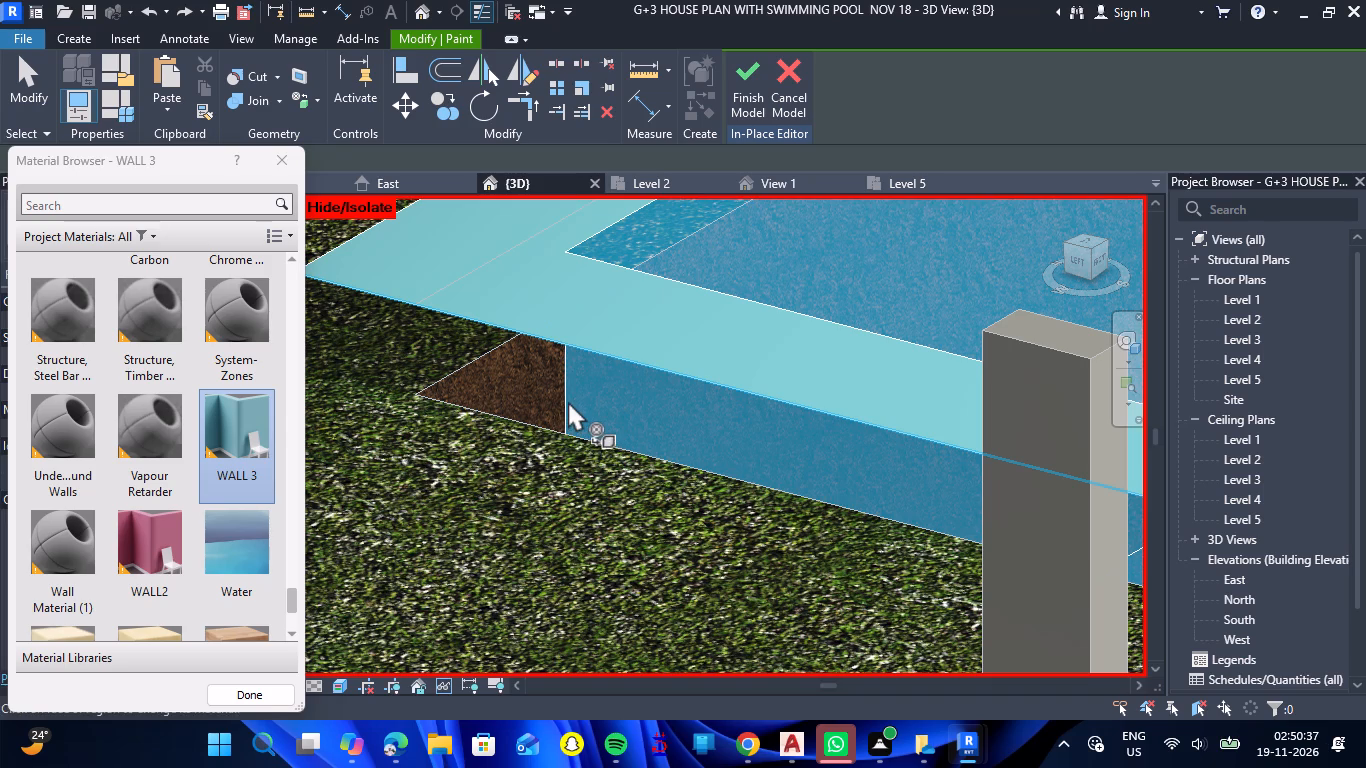
scroll(567, 401, "down", 6)
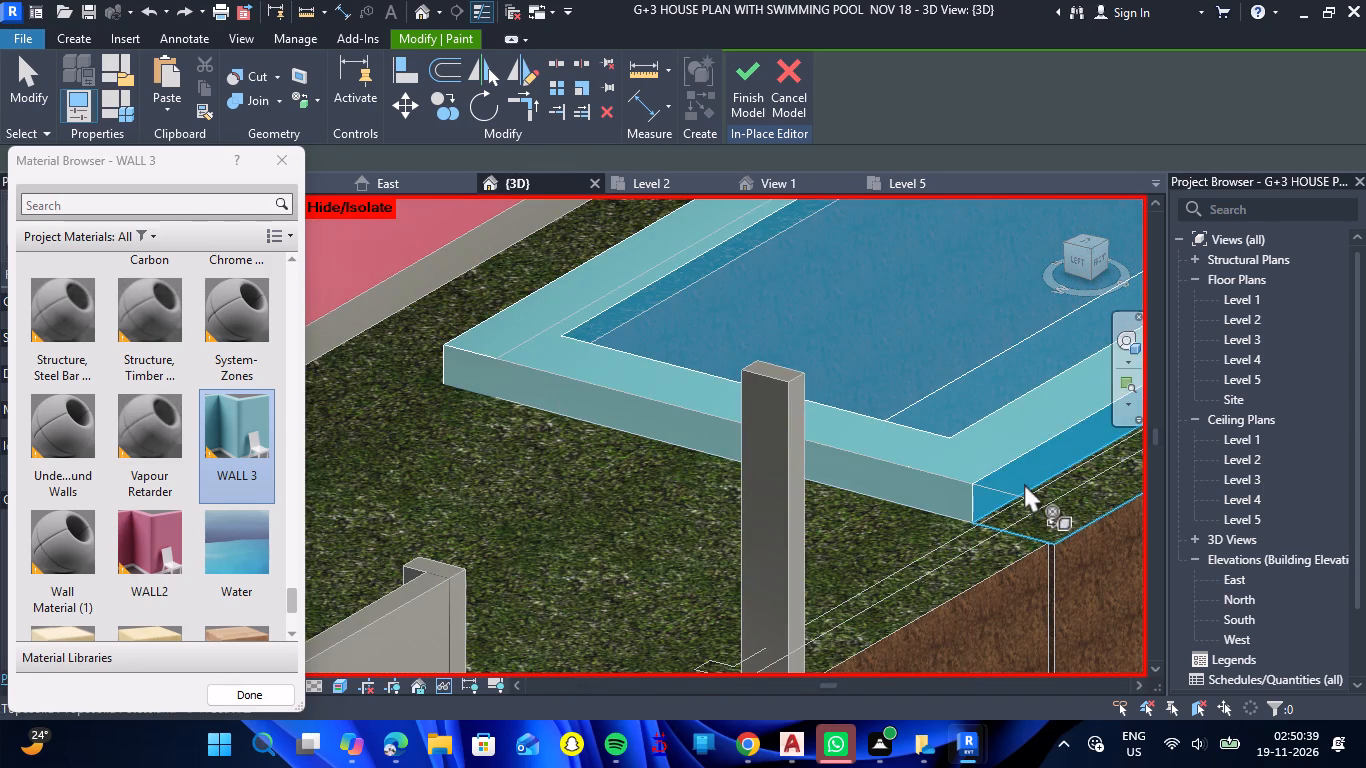
left_click(1018, 475)
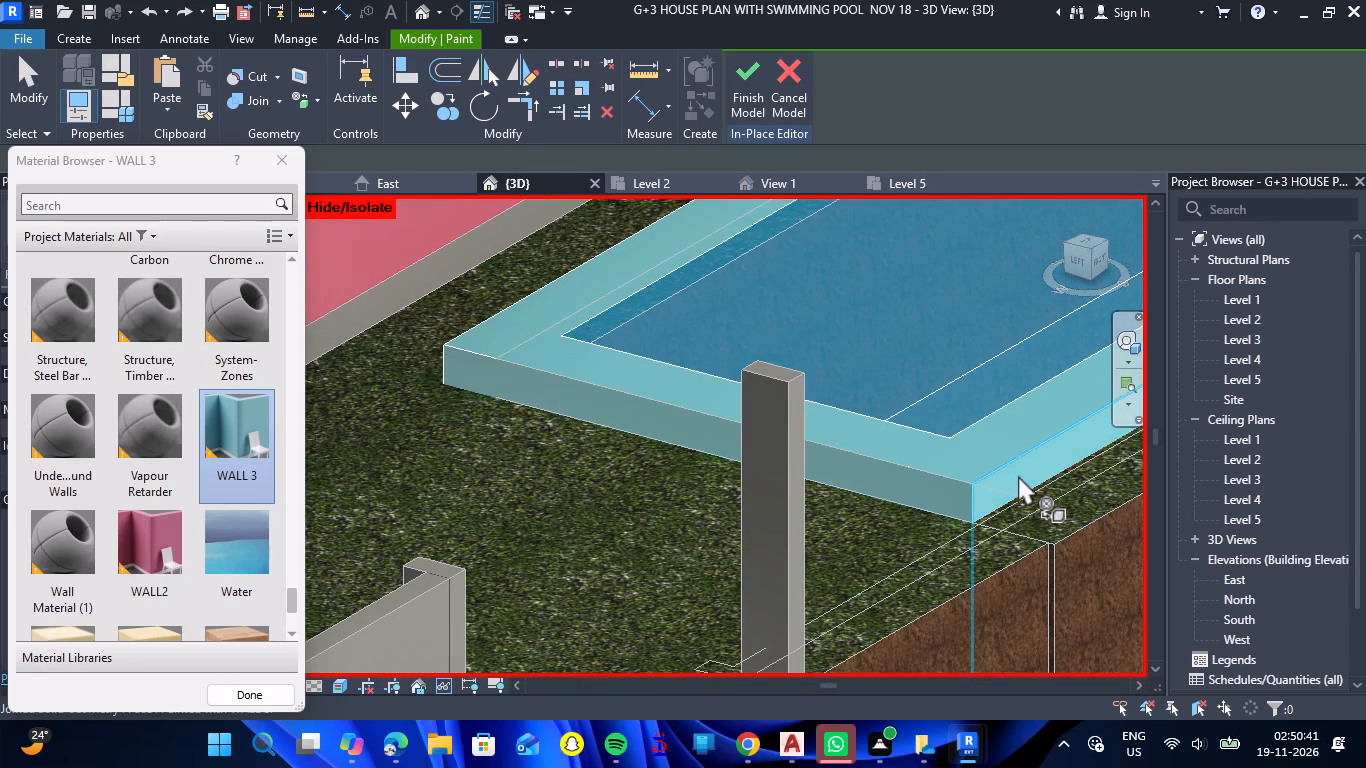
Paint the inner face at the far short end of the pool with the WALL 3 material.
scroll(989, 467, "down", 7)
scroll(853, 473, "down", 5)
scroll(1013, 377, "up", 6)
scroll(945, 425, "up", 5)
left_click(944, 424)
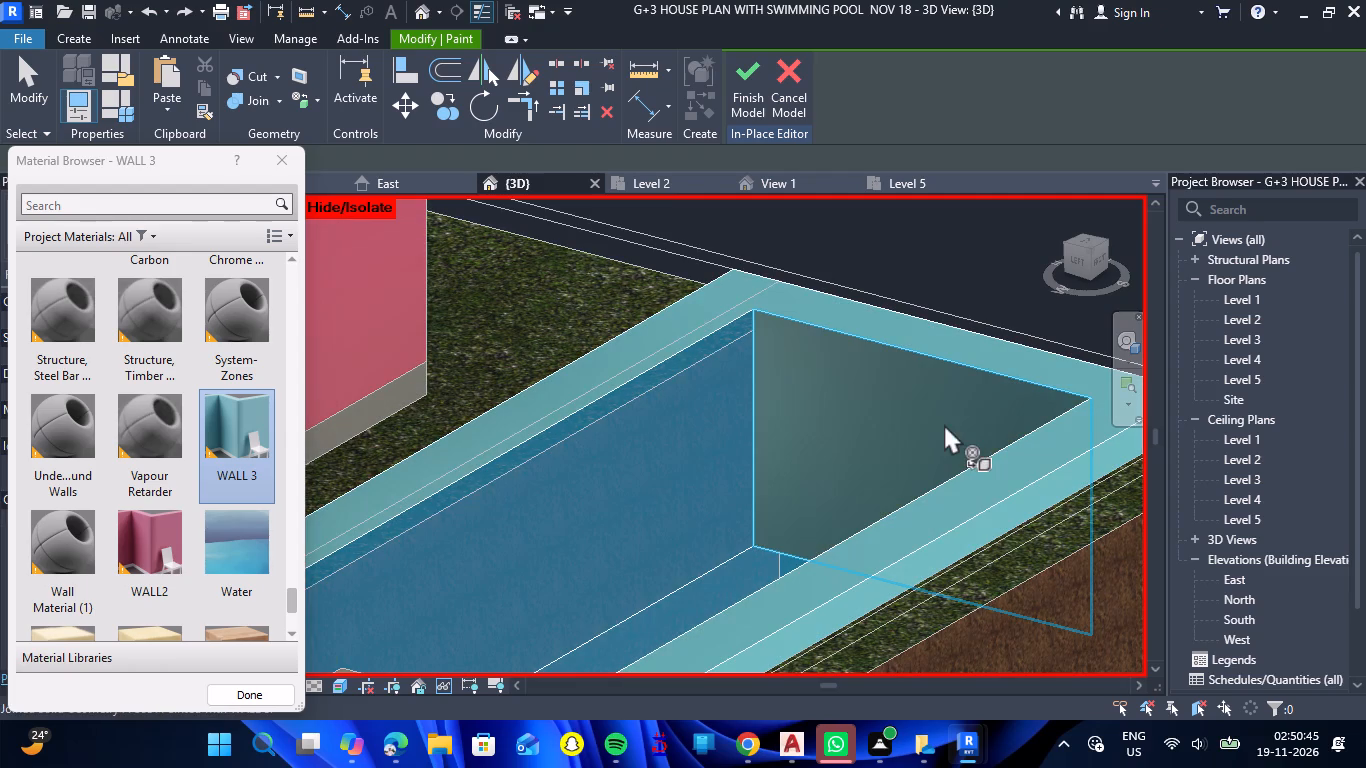
Paint the inner face at the far short end of the pool with the Water material.
scroll(843, 426, "down", 6)
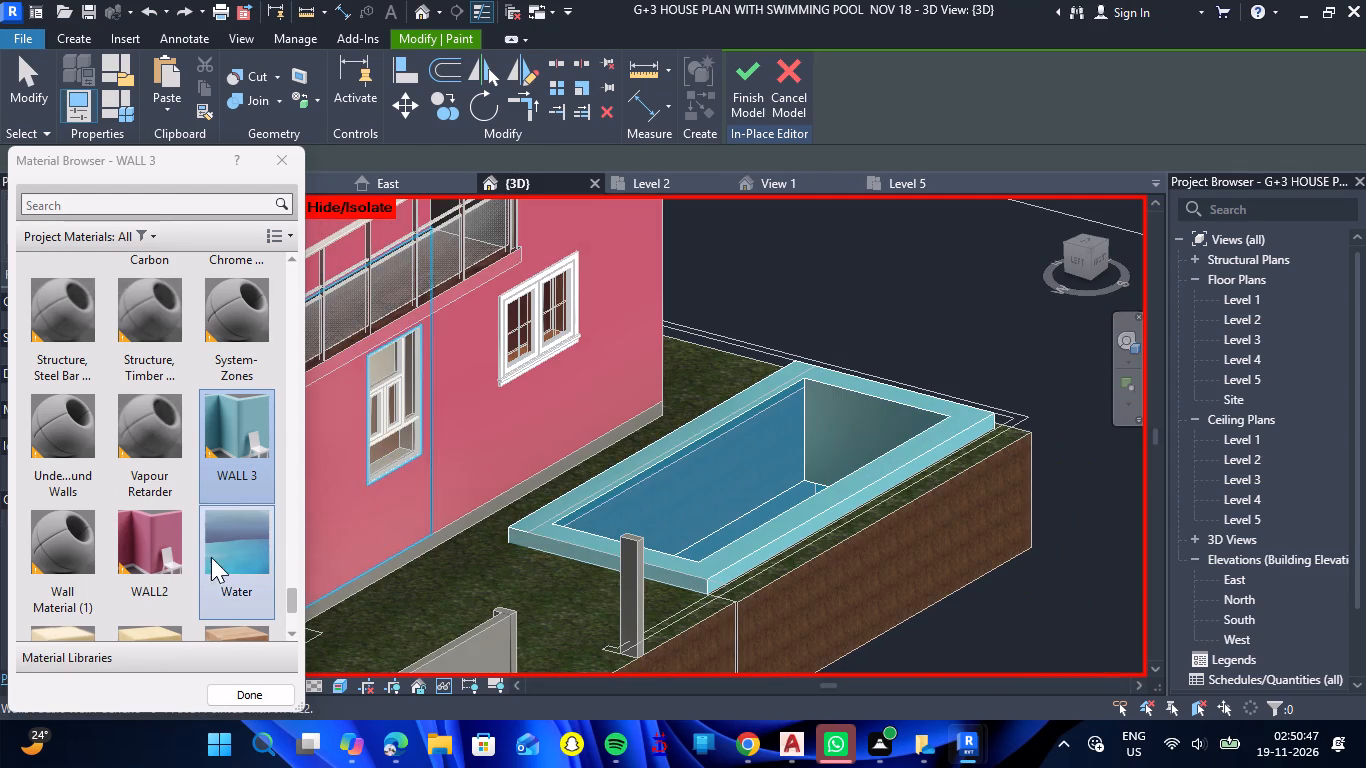
left_click(226, 557)
left_click(840, 449)
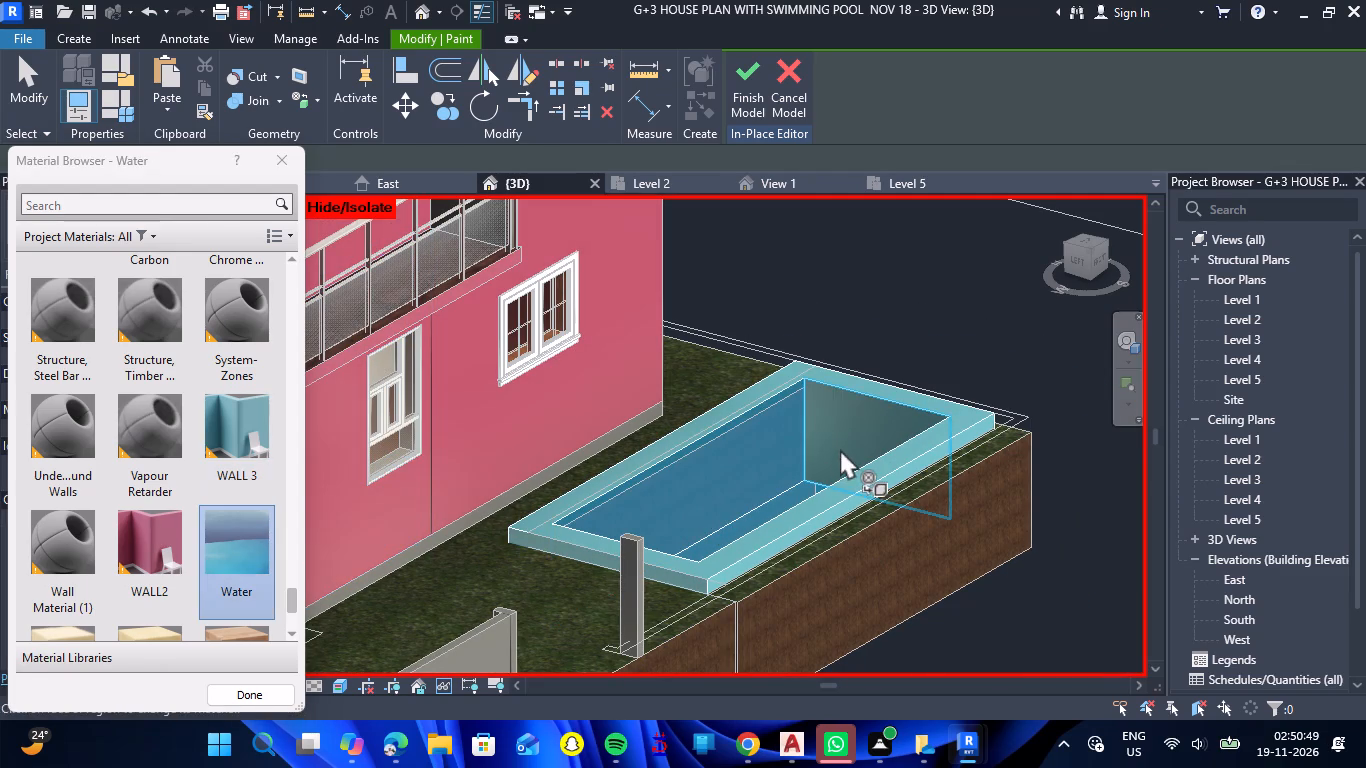
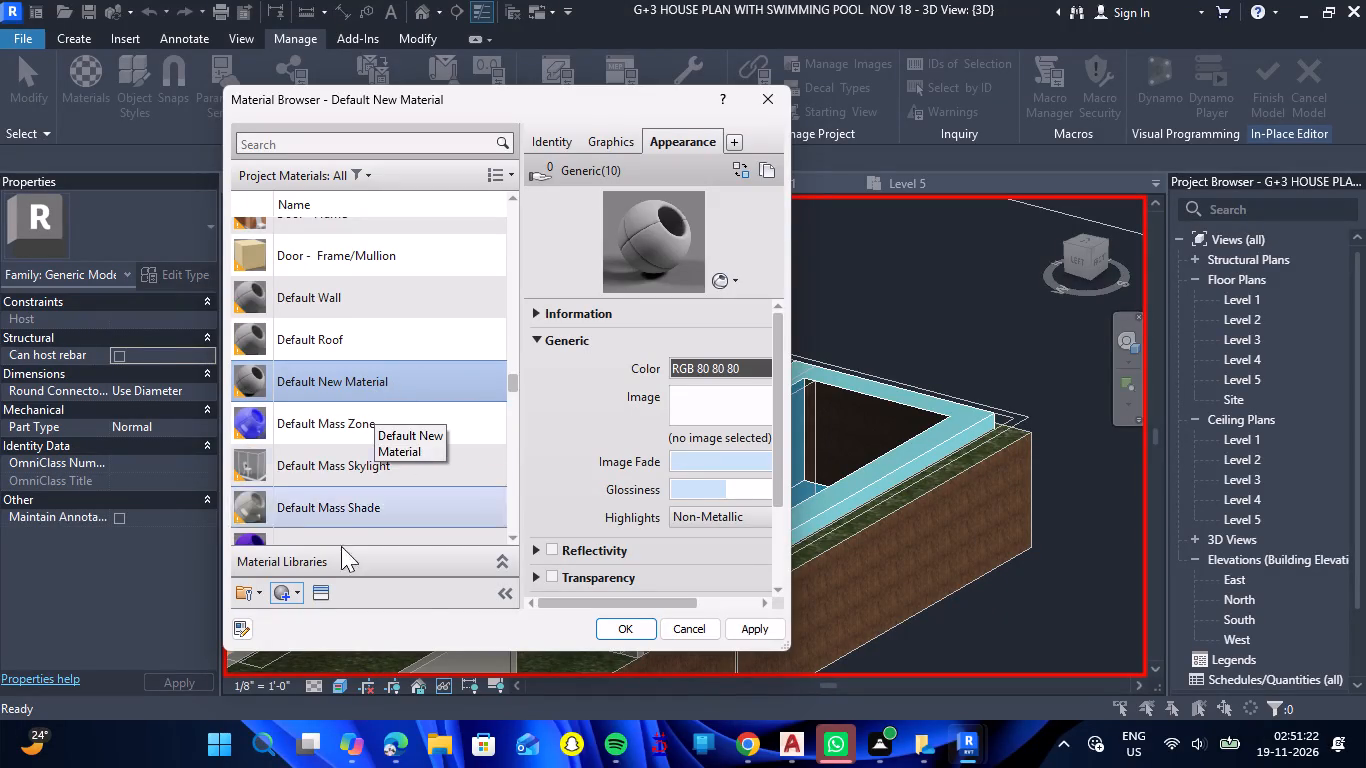
Rename the Default New Material as SWIMMING POOL.
right_click(367, 358)
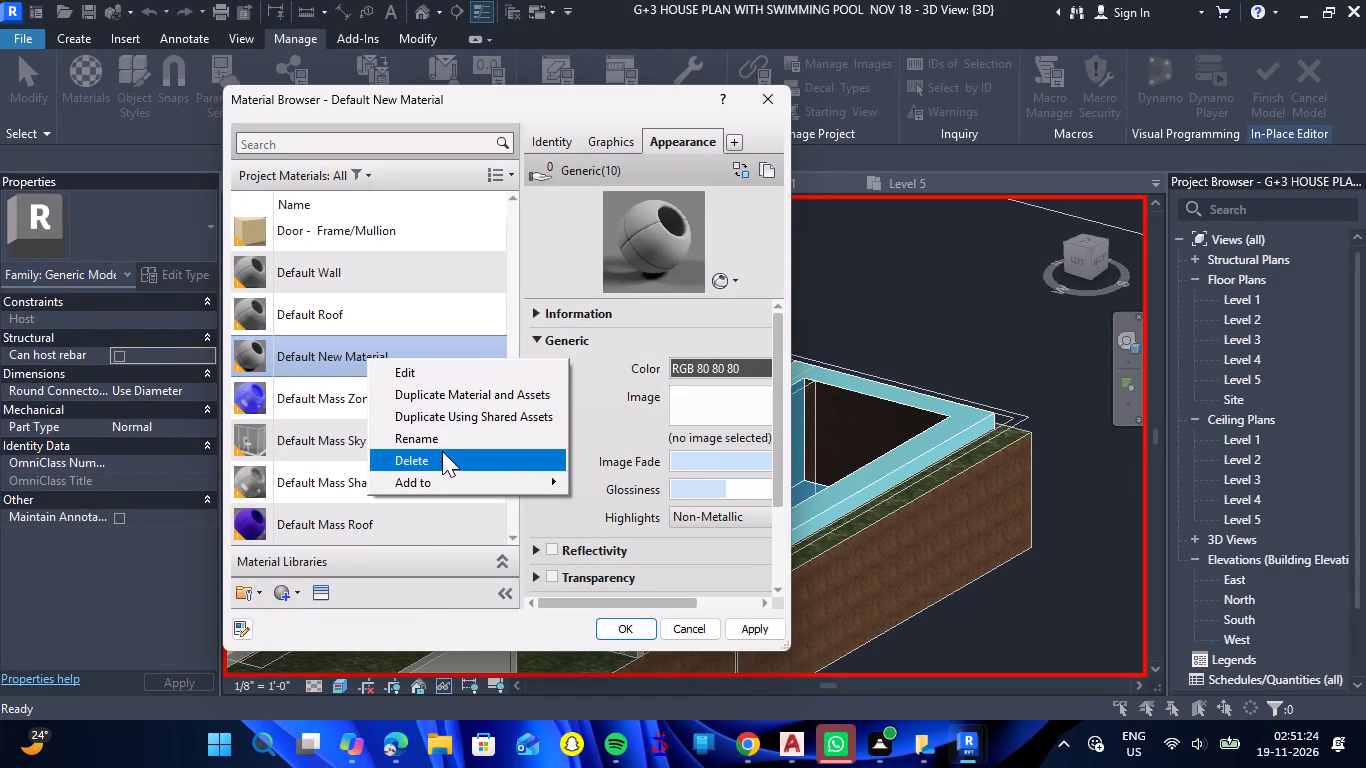
left_click(439, 442)
type("SWIMIN")
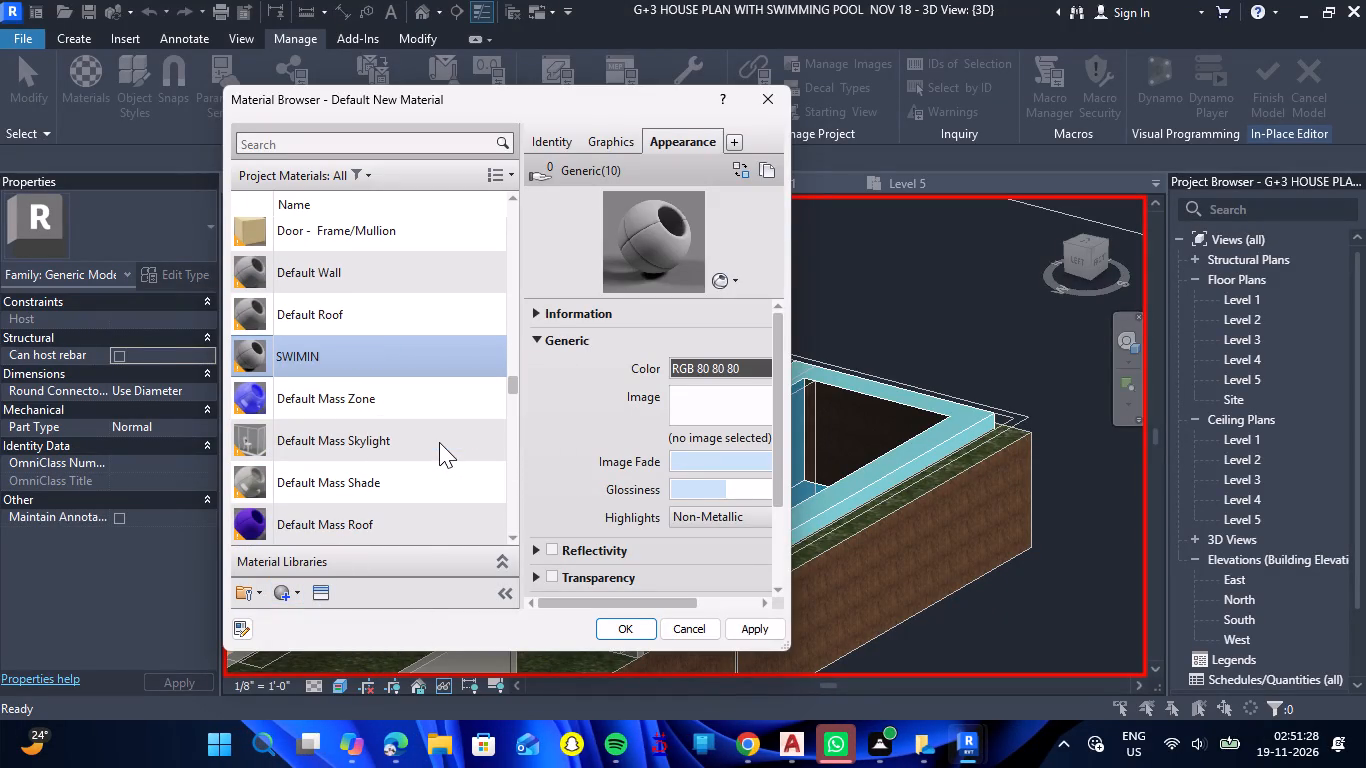
key("BackSpace")
key("BackSpace")
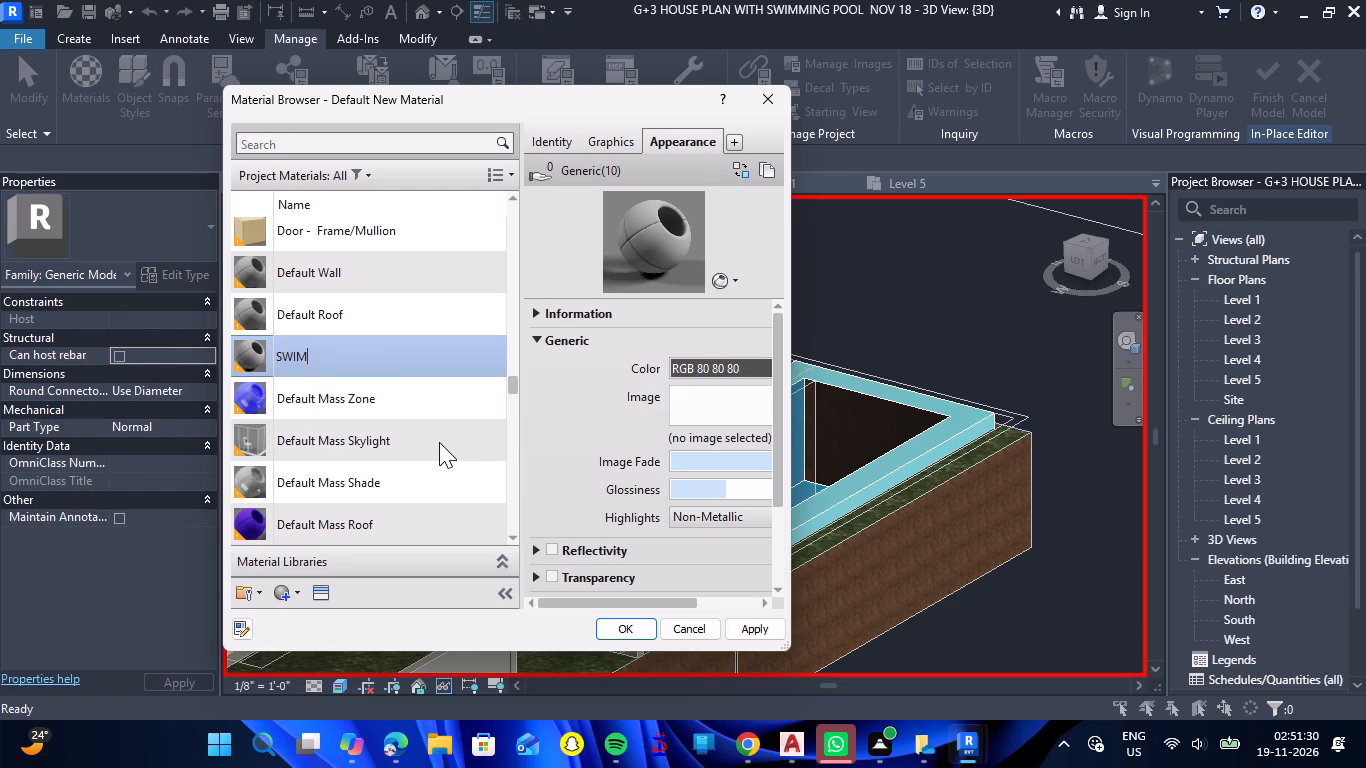
type("MING POL")
key("BackSpace")
type("OL")
key("space")
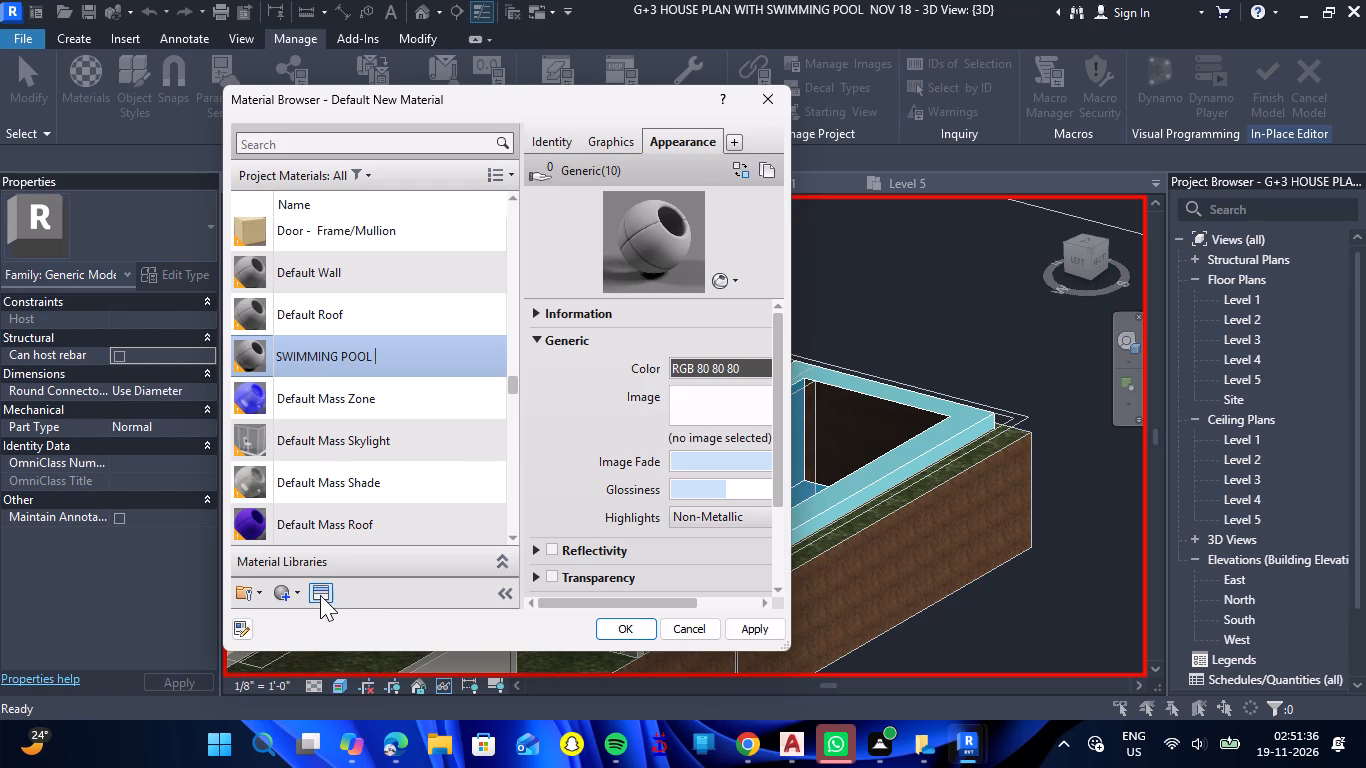
Assign the Blue - Wall Paint - Glossy appearance asset to the SWIMMING POOL material.
left_click(320, 595)
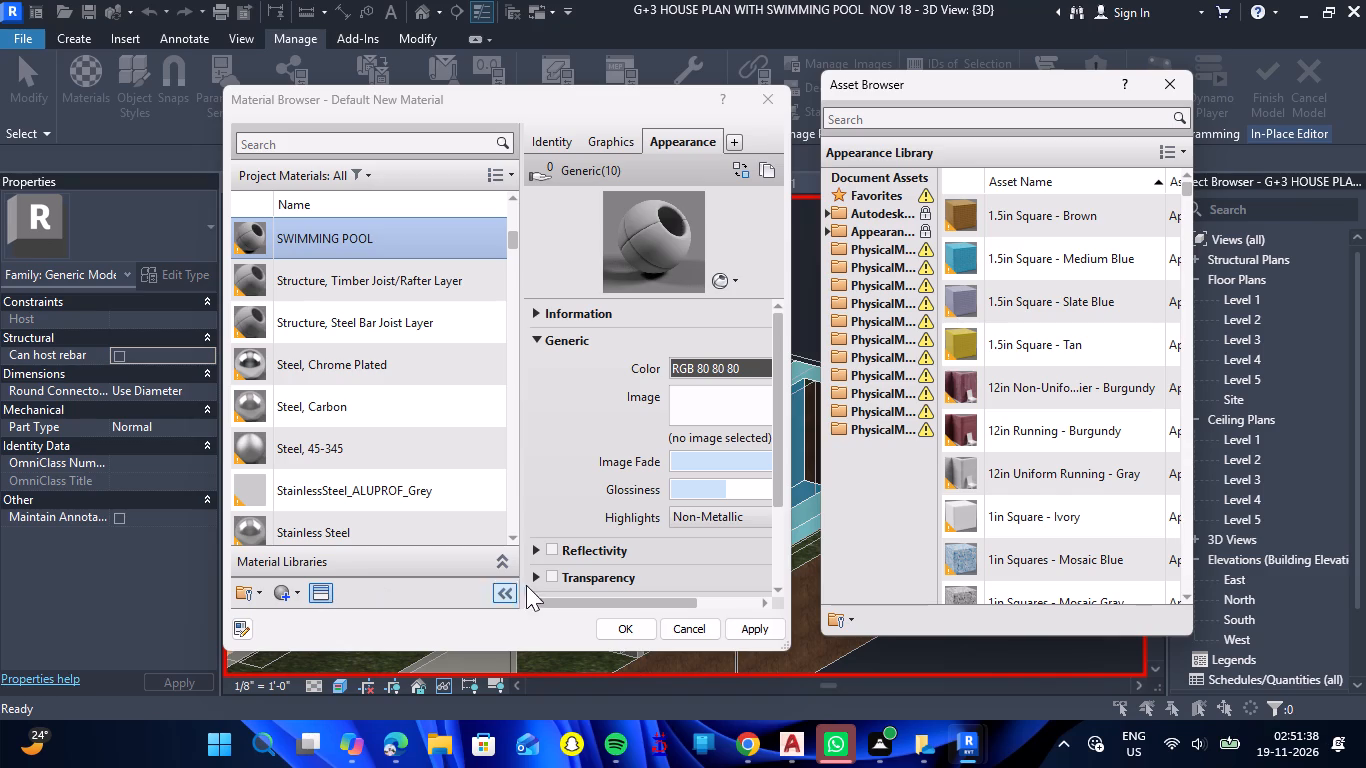
double_click(863, 221)
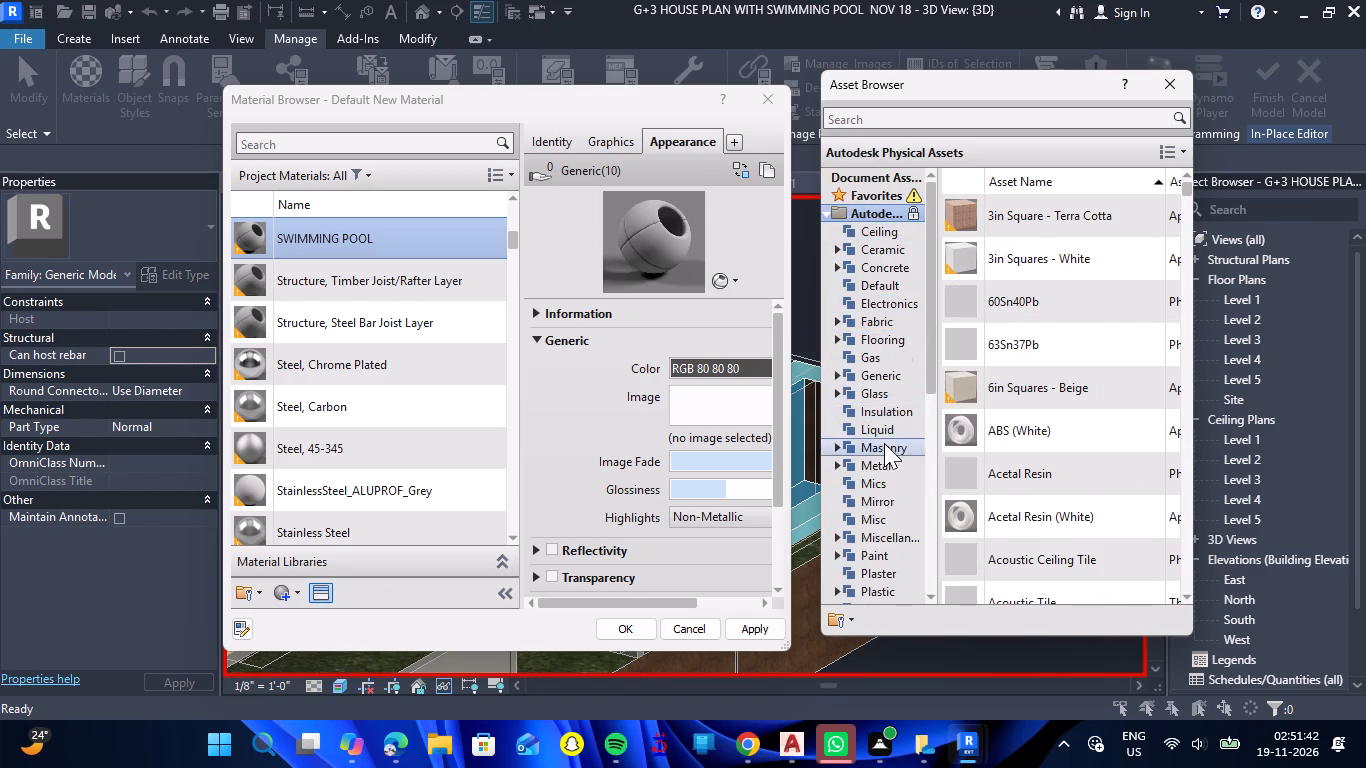
scroll(884, 442, "down", 2)
scroll(889, 554, "down", 2)
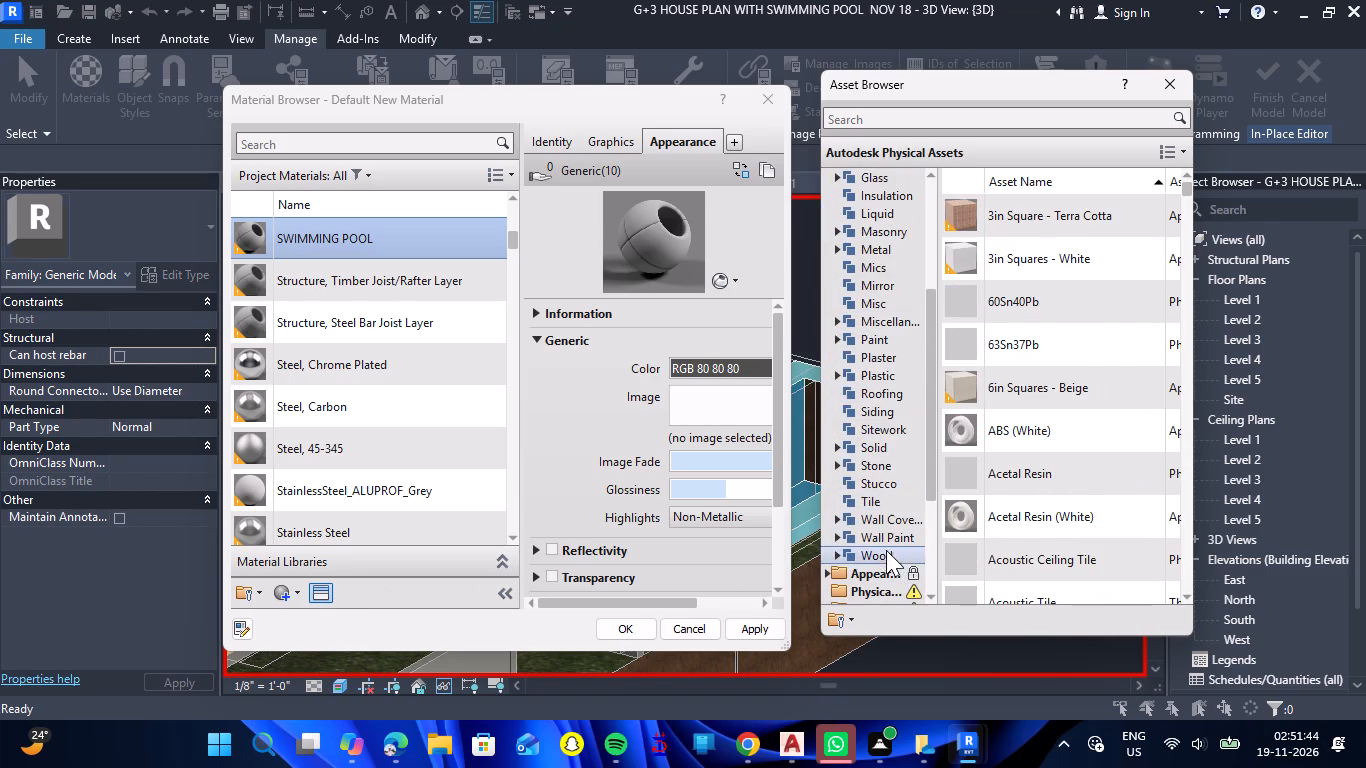
double_click(885, 532)
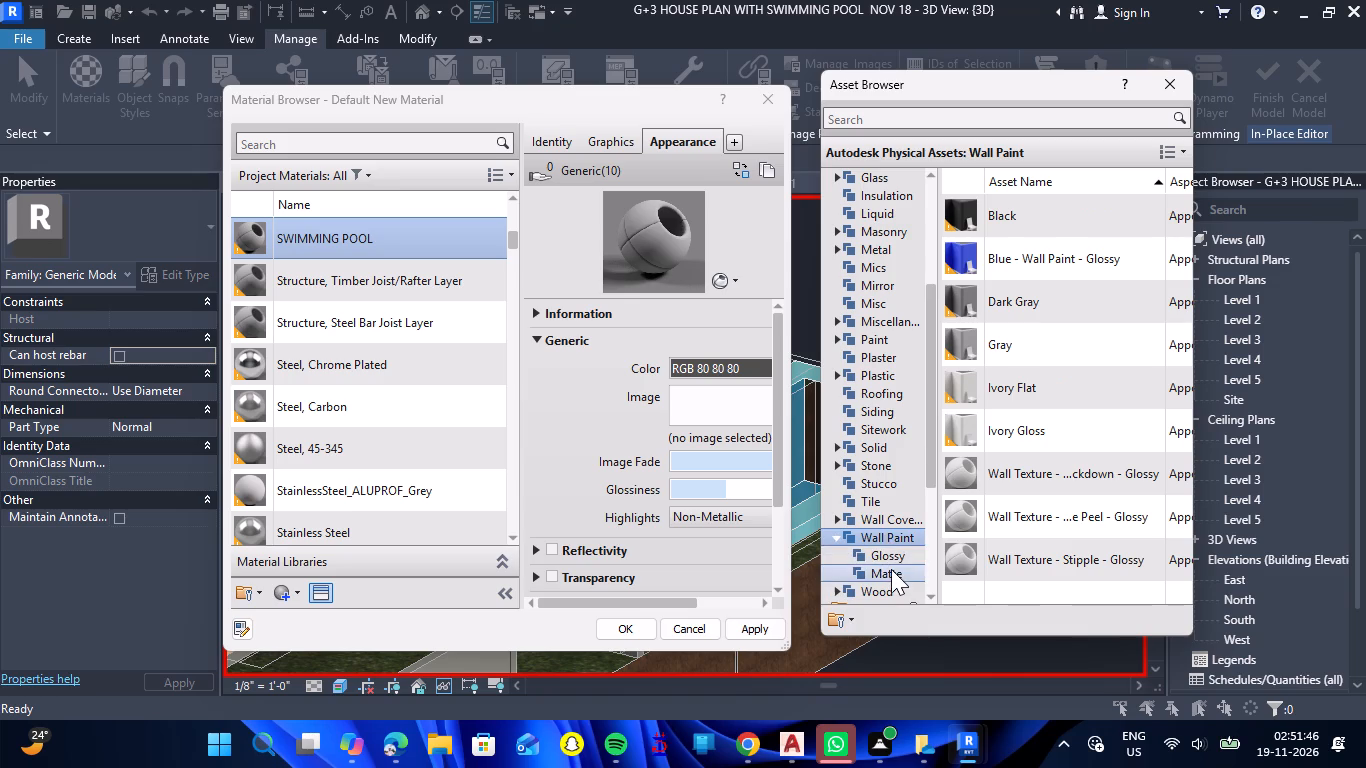
left_click(891, 569)
left_click(890, 558)
double_click(1054, 230)
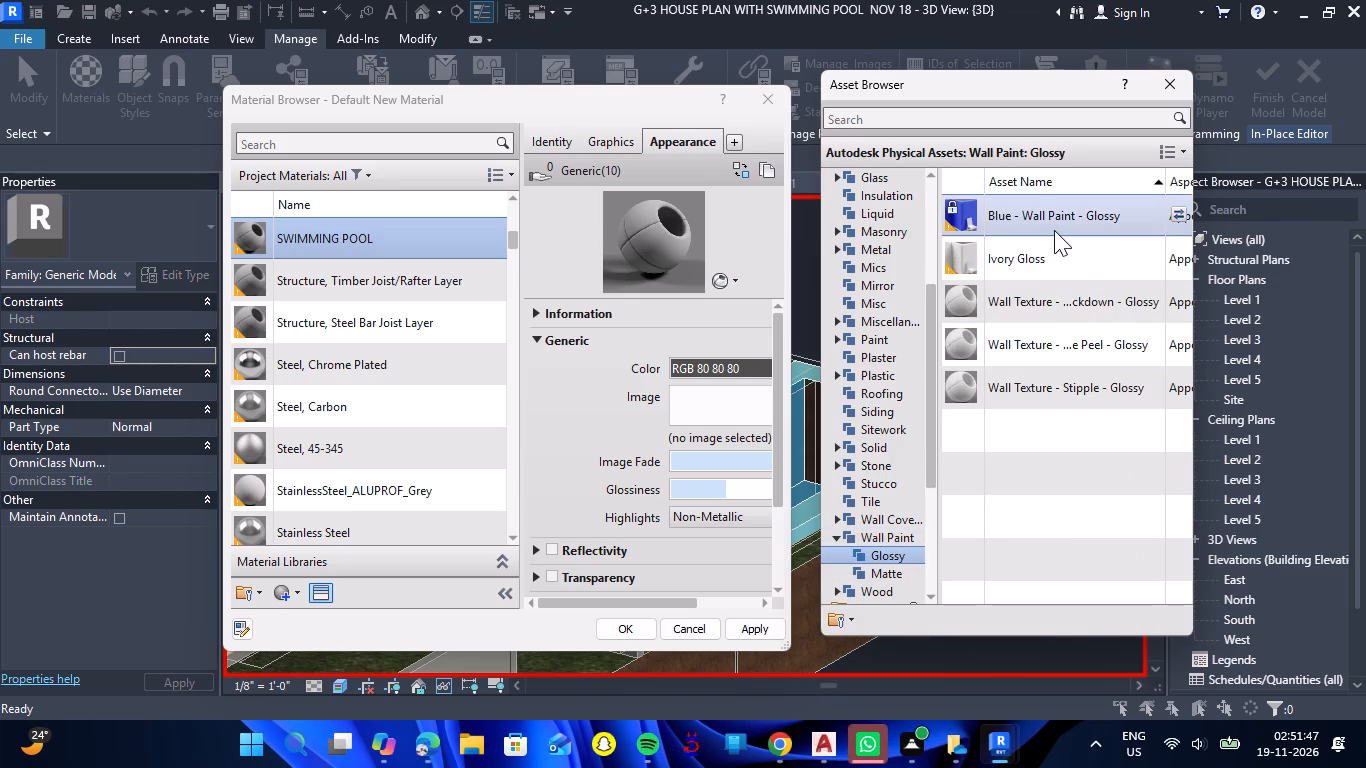
left_click(624, 631)
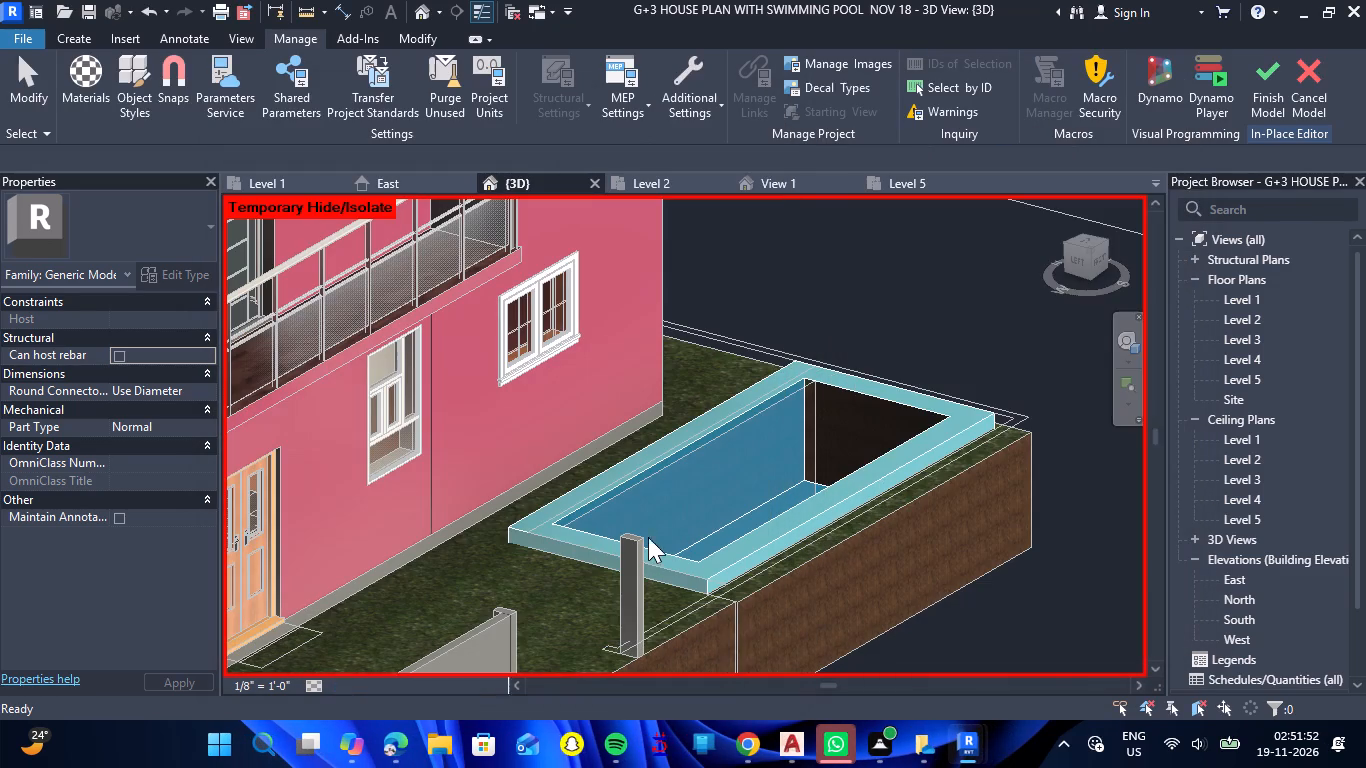
Paint the pool's far short inner wall, the long inner wall beside the house, the rim top and the floor with the SWIMMING POOL material.
type("PT")
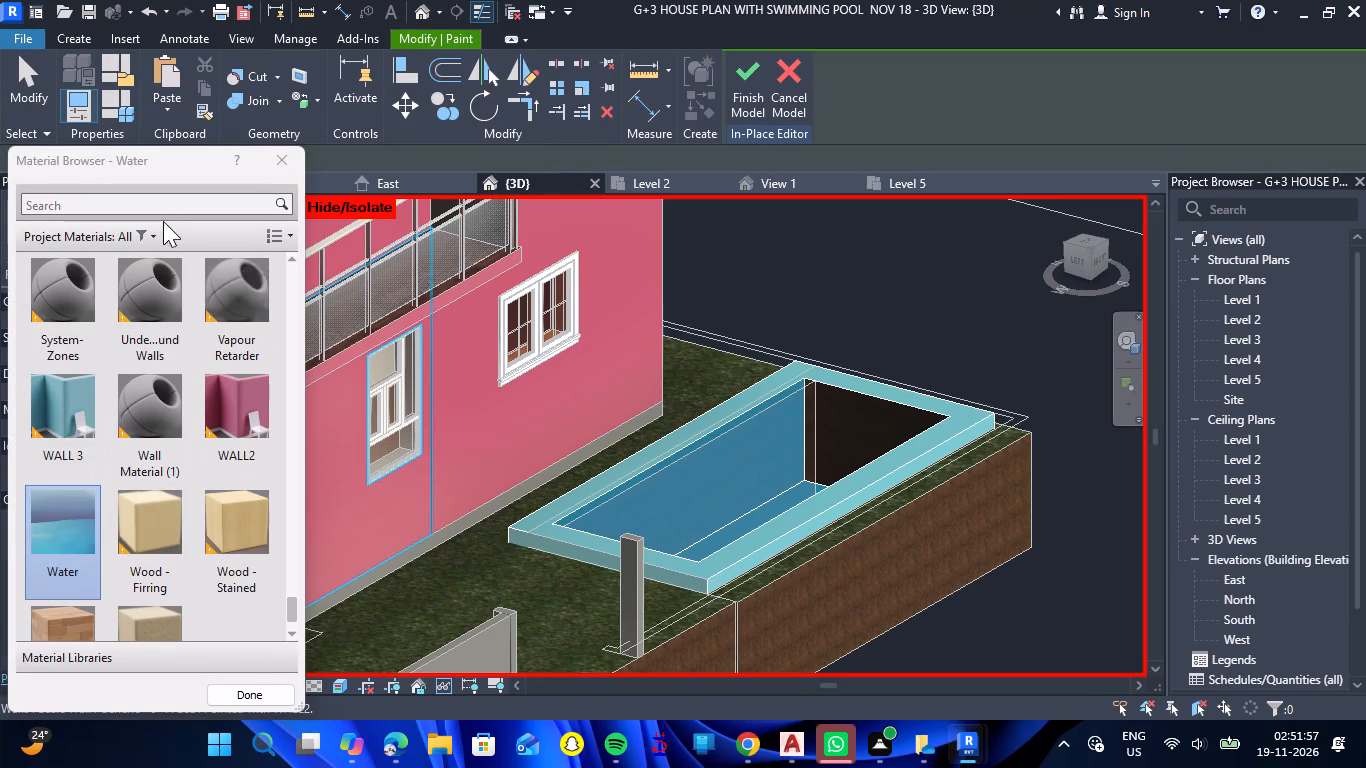
left_click(184, 208)
type("SWIMM")
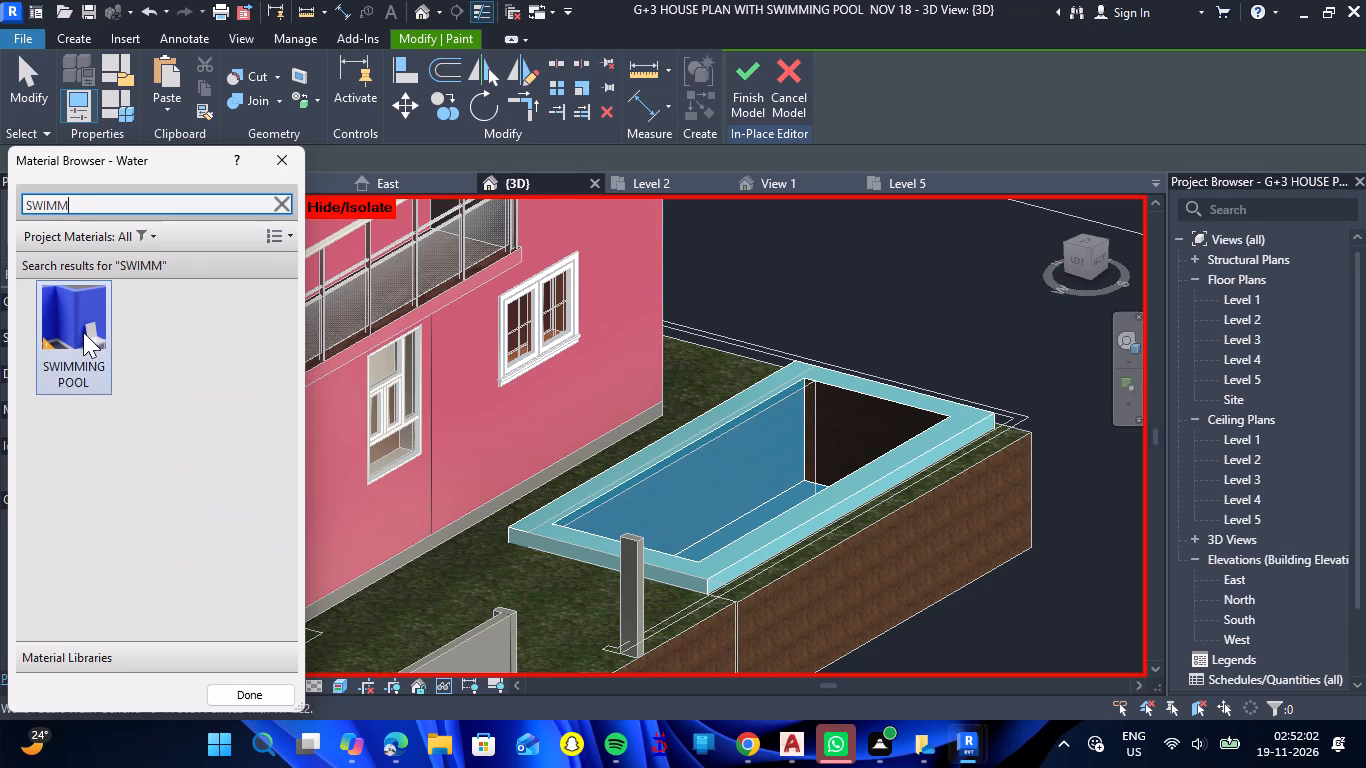
left_click(83, 332)
left_click(835, 419)
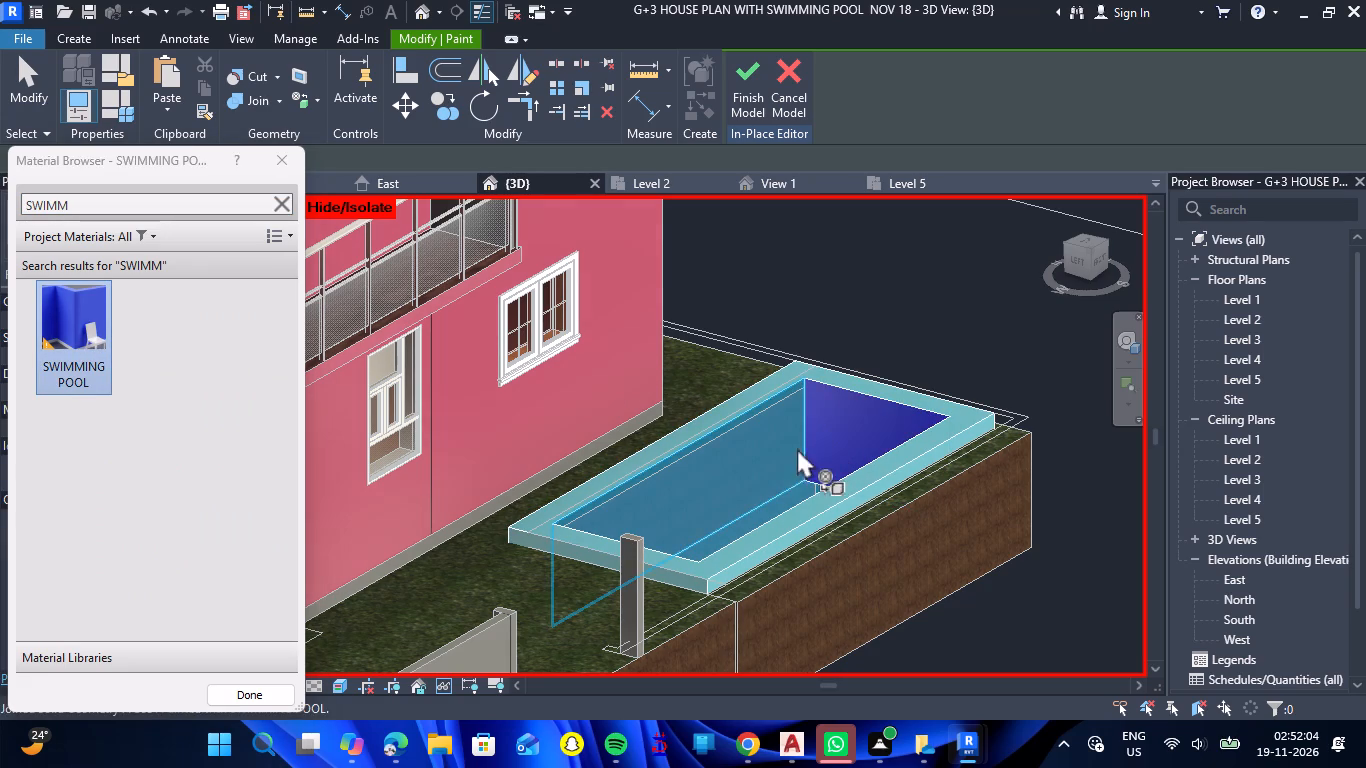
left_click(757, 452)
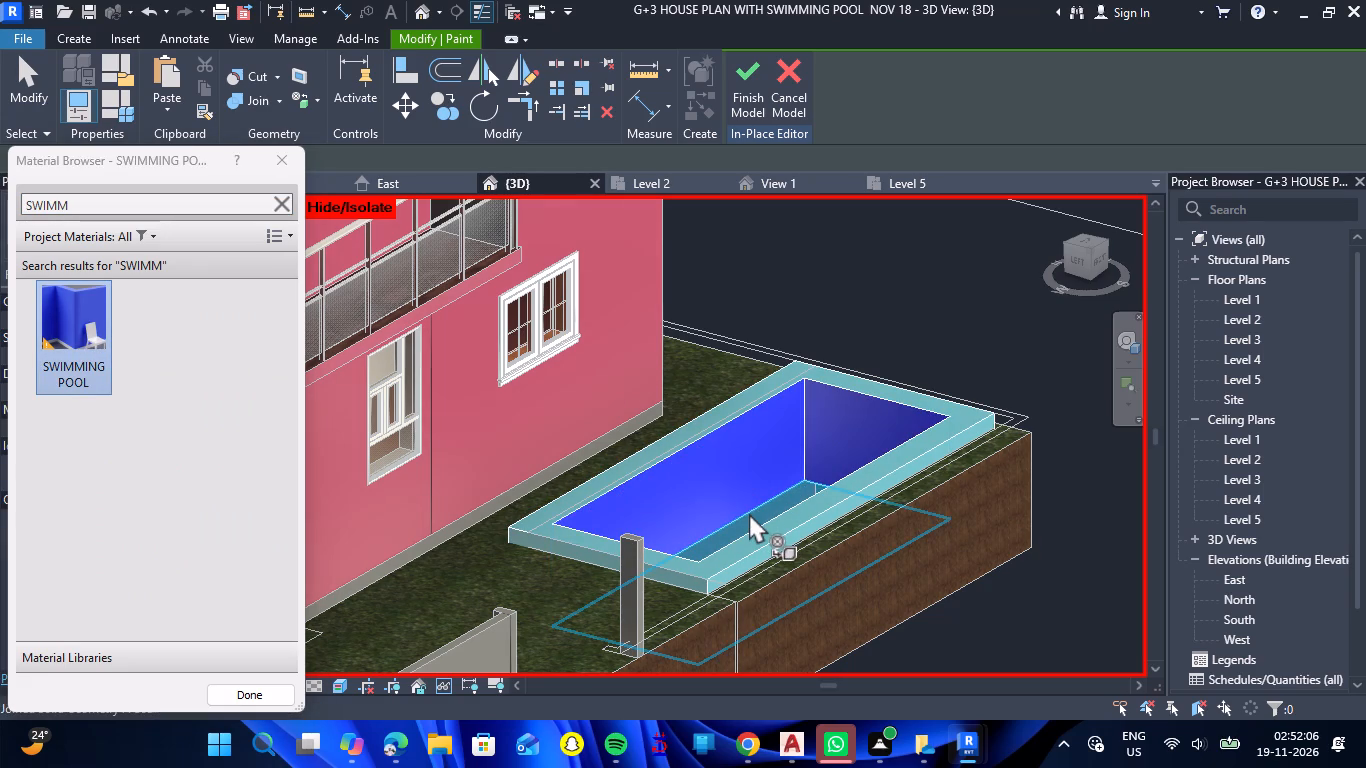
left_click(749, 513)
left_click(757, 519)
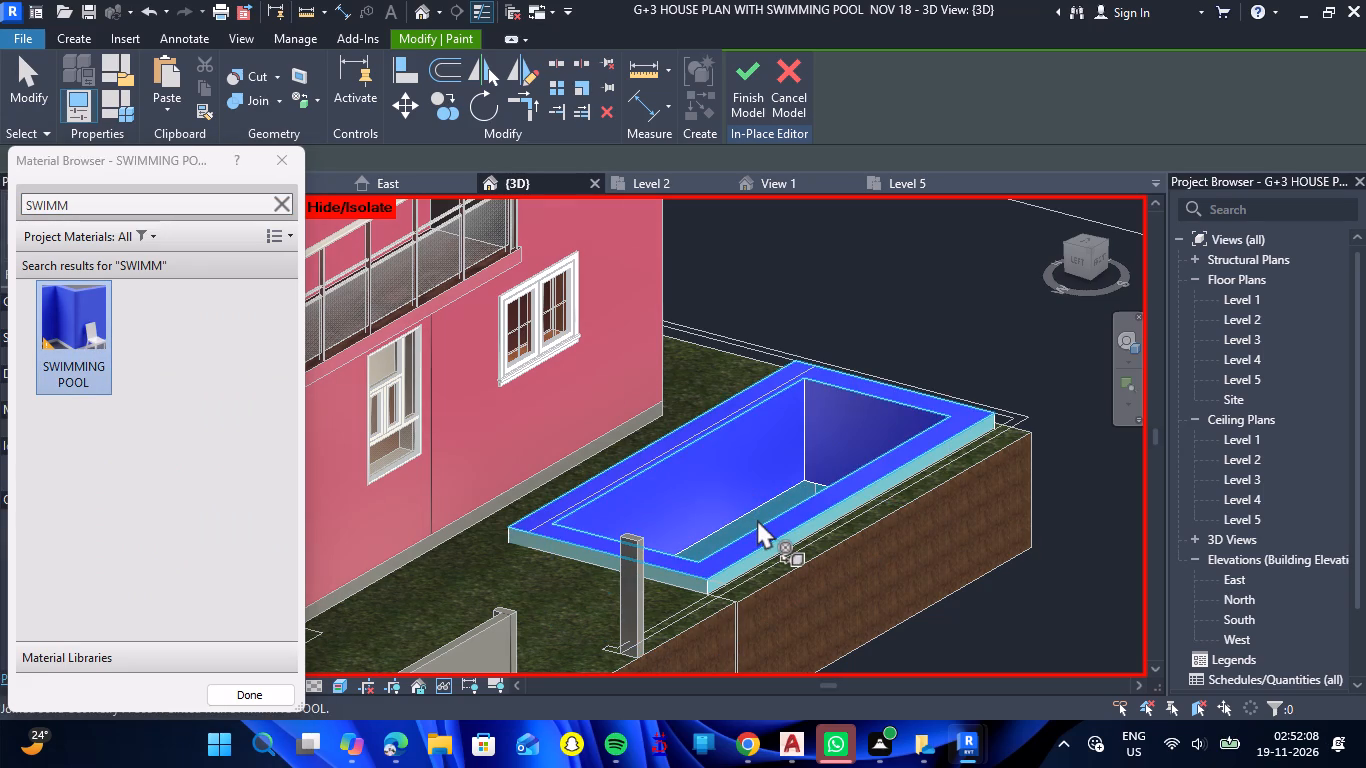
scroll(758, 510, "up", 3)
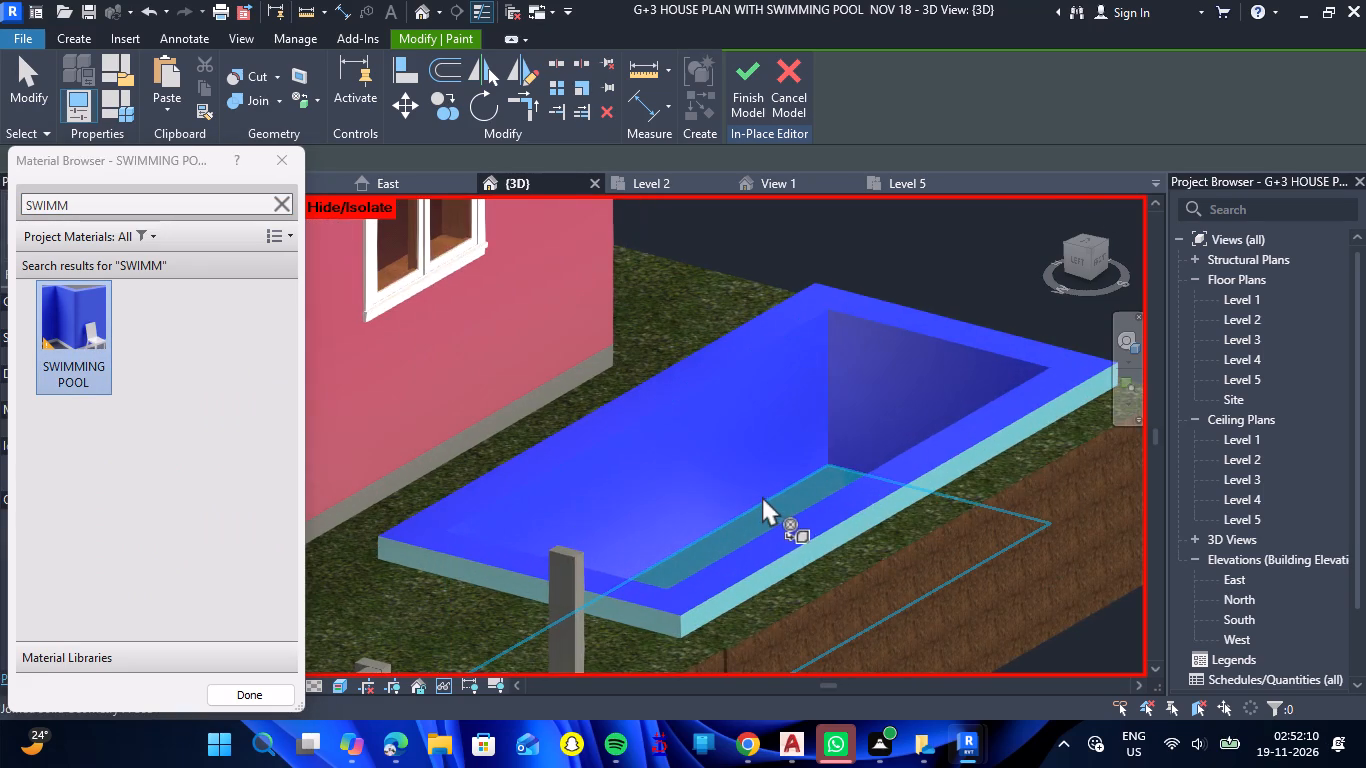
left_click(759, 497)
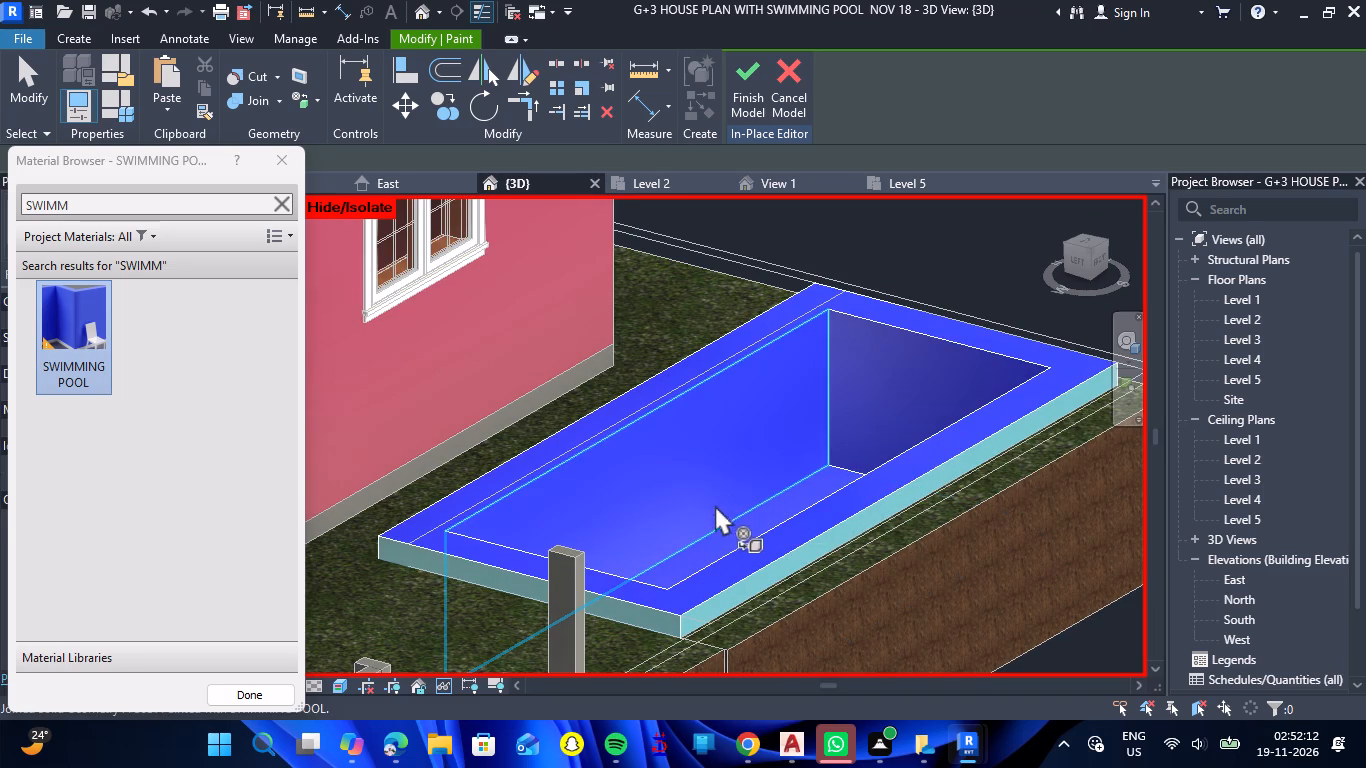
Paint the pool's remaining short inner wall and the long inner wall along the site boundary with the SWIMMING POOL material.
scroll(781, 455, "down", 6)
left_click_drag(979, 478, 881, 555, "shift")
right_click_drag(979, 478, 881, 555, "shift")
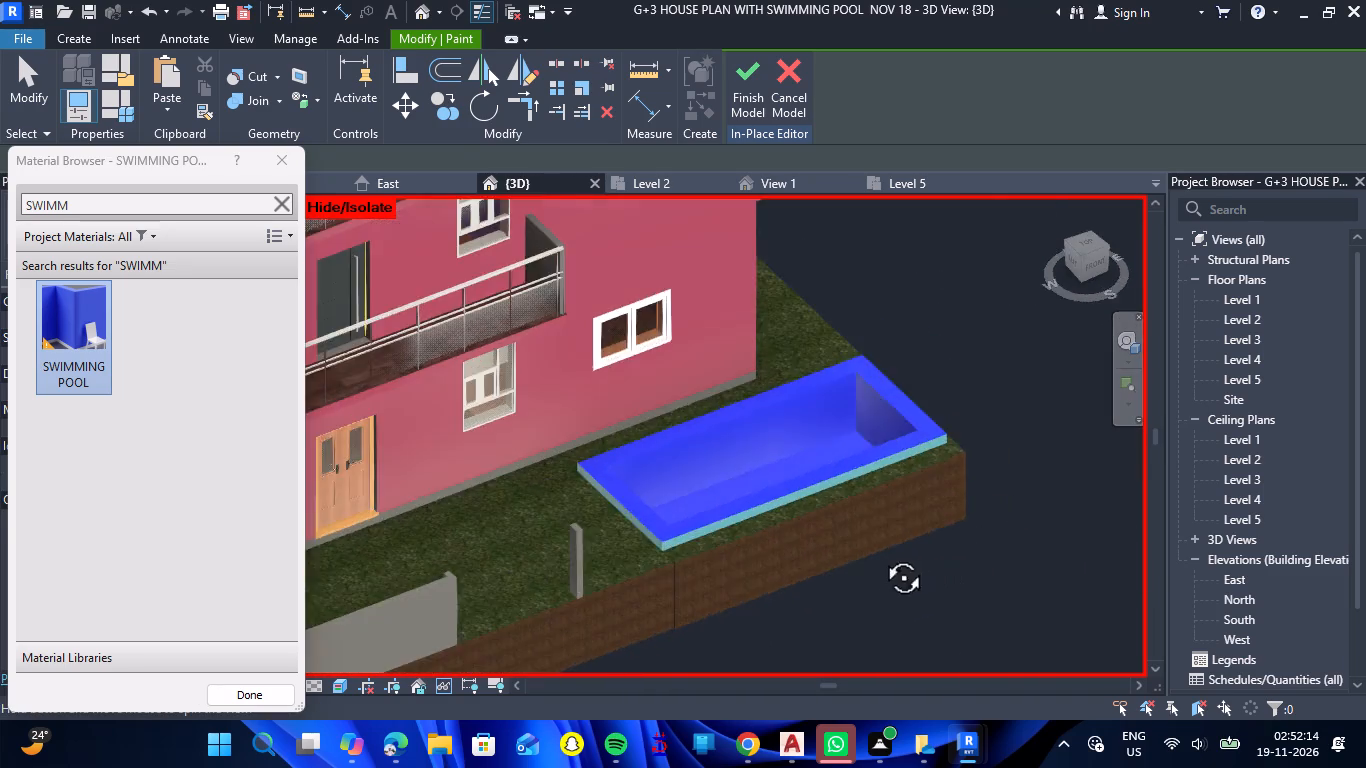
right_click_drag(881, 555, 541, 528, "shift")
left_click_drag(881, 555, 541, 528, "shift")
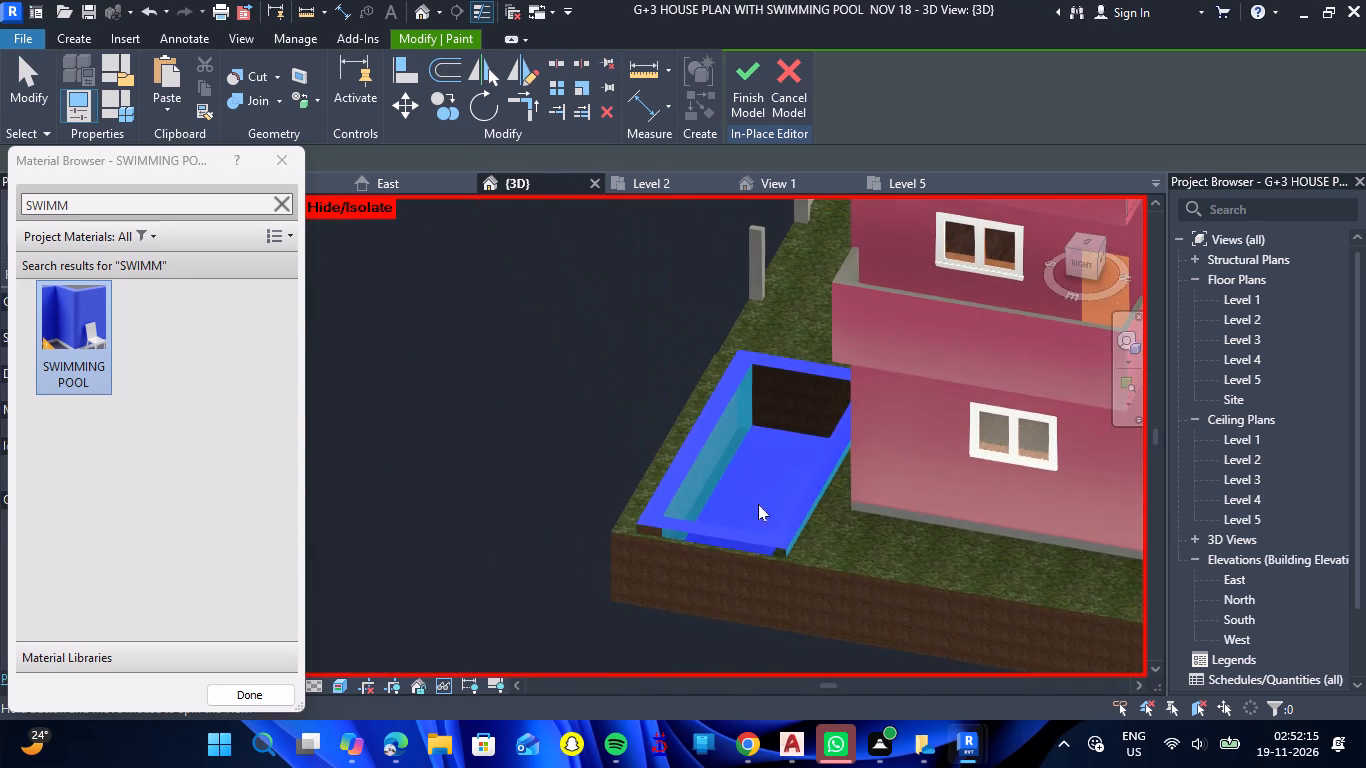
left_click(785, 406)
left_click(724, 441)
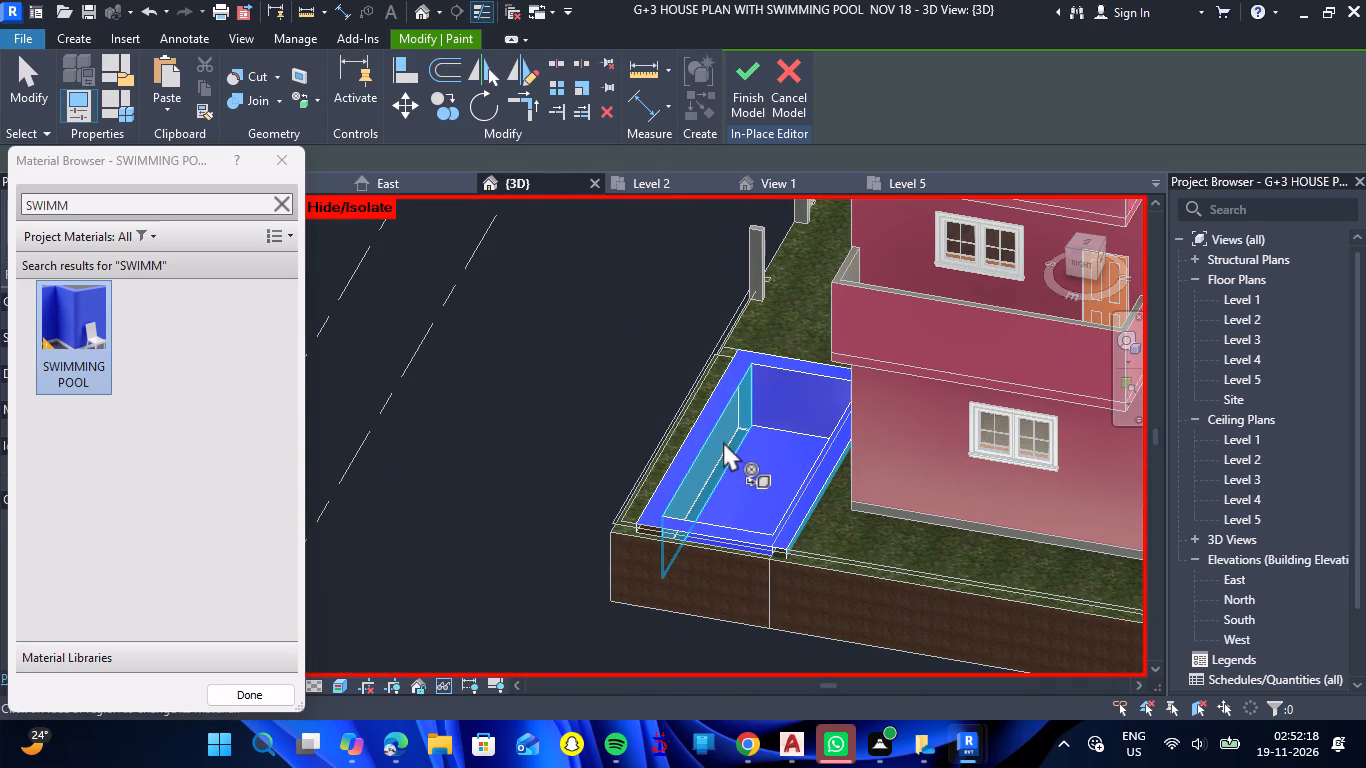
left_click(491, 449)
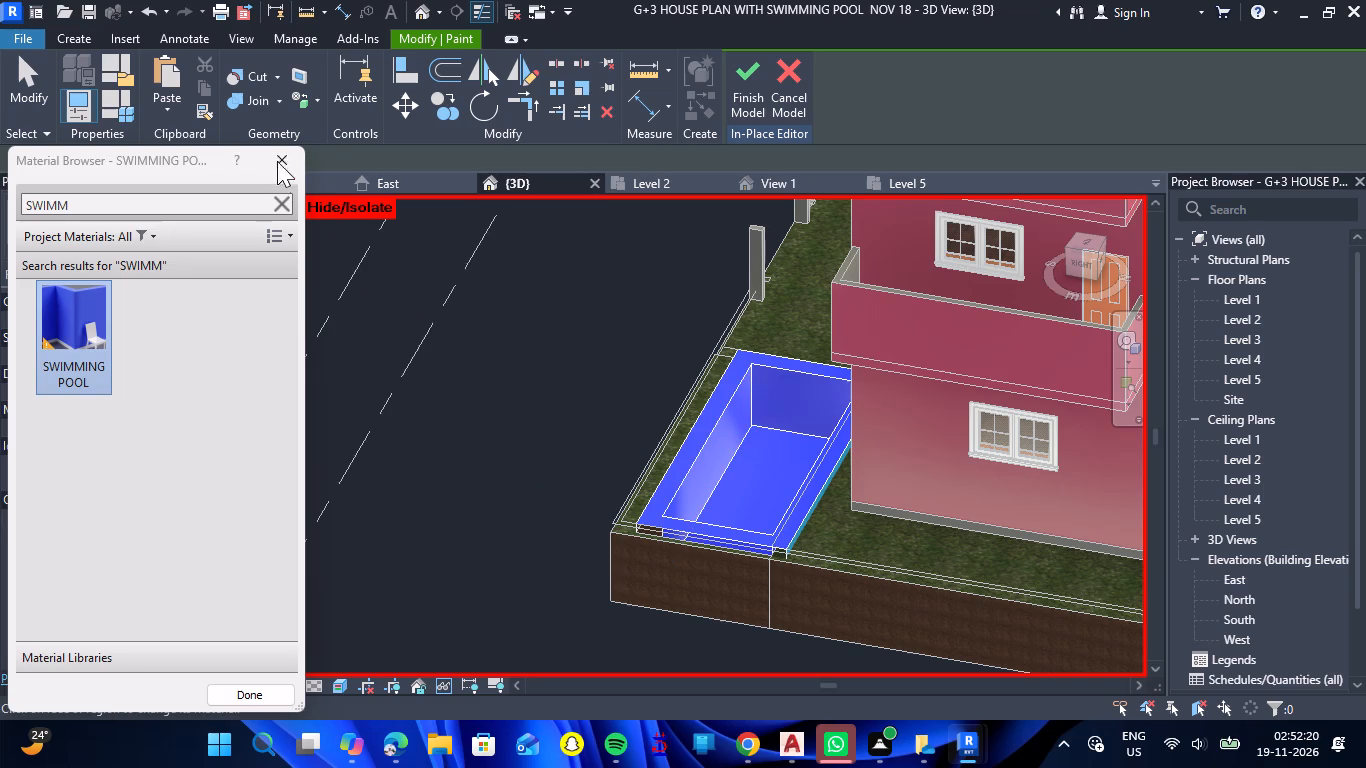
left_click(278, 157)
Raise the bottom face of the pool's solid extrusion to an extrusion end of about -1' 10".
left_click_drag(496, 379, 649, 469, "shift")
right_click_drag(496, 379, 649, 469, "shift")
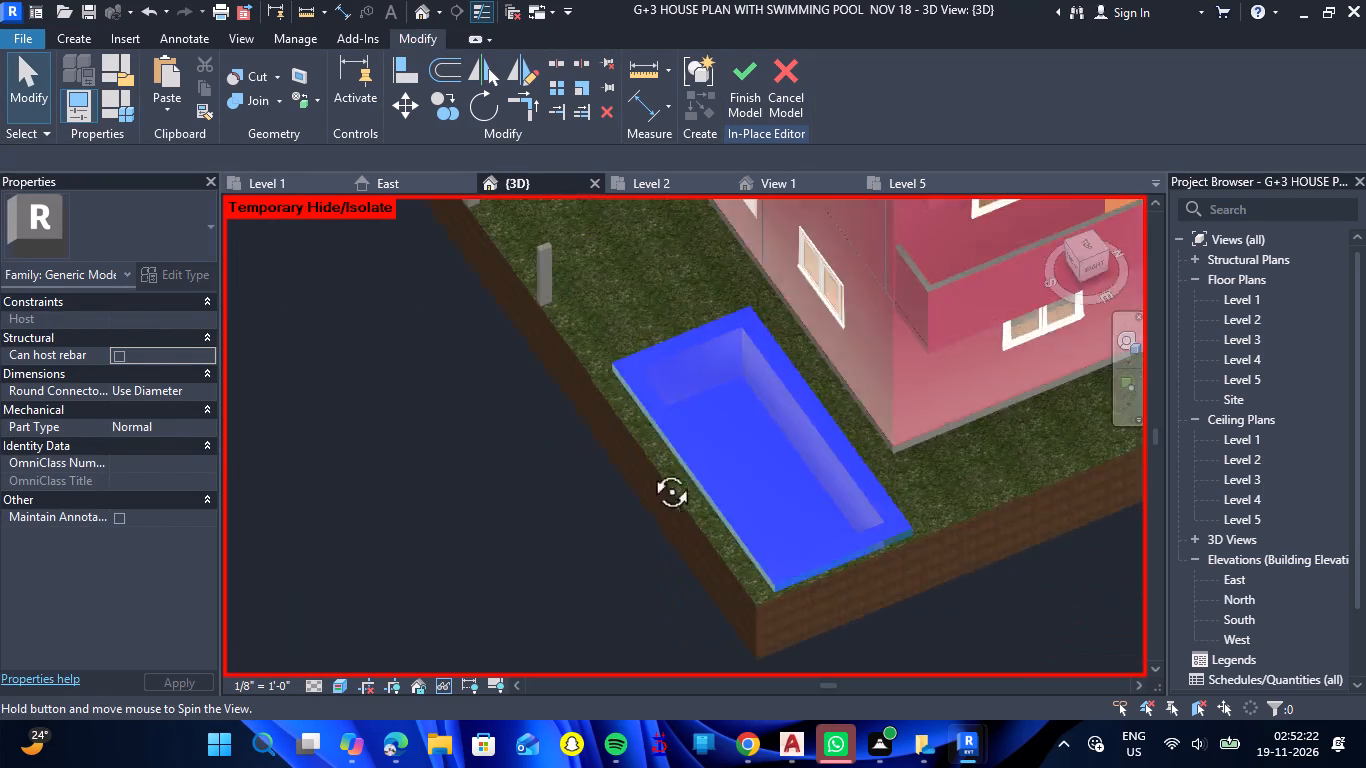
right_click_drag(649, 469, 890, 470, "shift")
left_click_drag(649, 469, 890, 470, "shift")
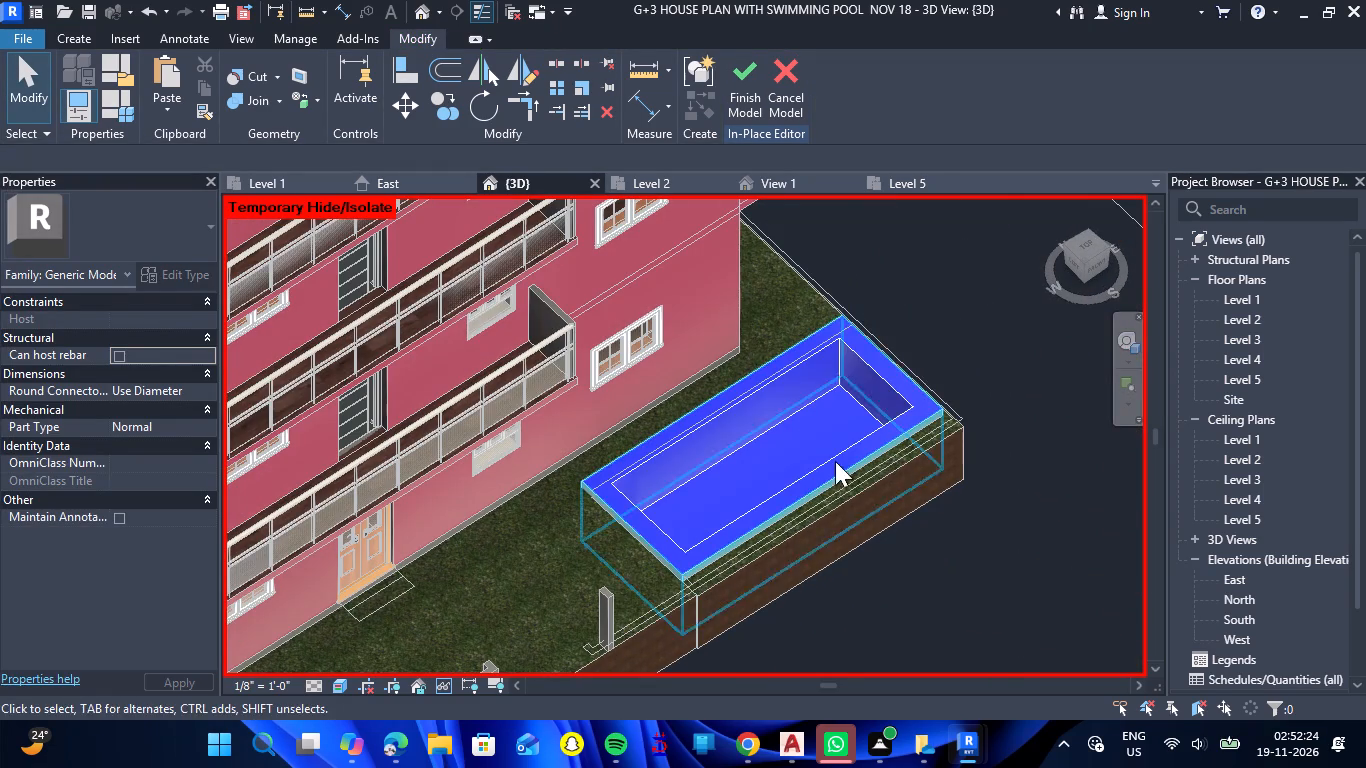
left_click(806, 468)
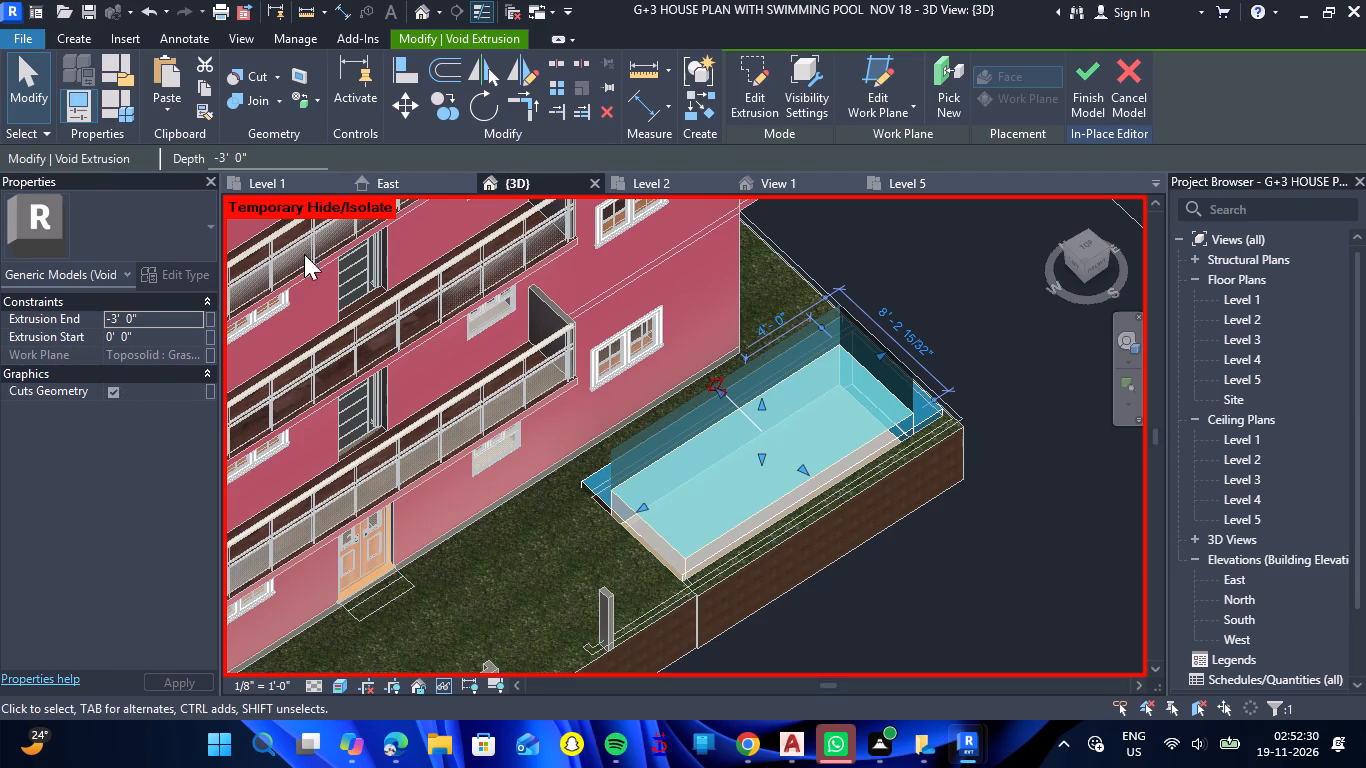
left_click_drag(944, 563, 964, 284)
right_click_drag(944, 563, 964, 284, "shift")
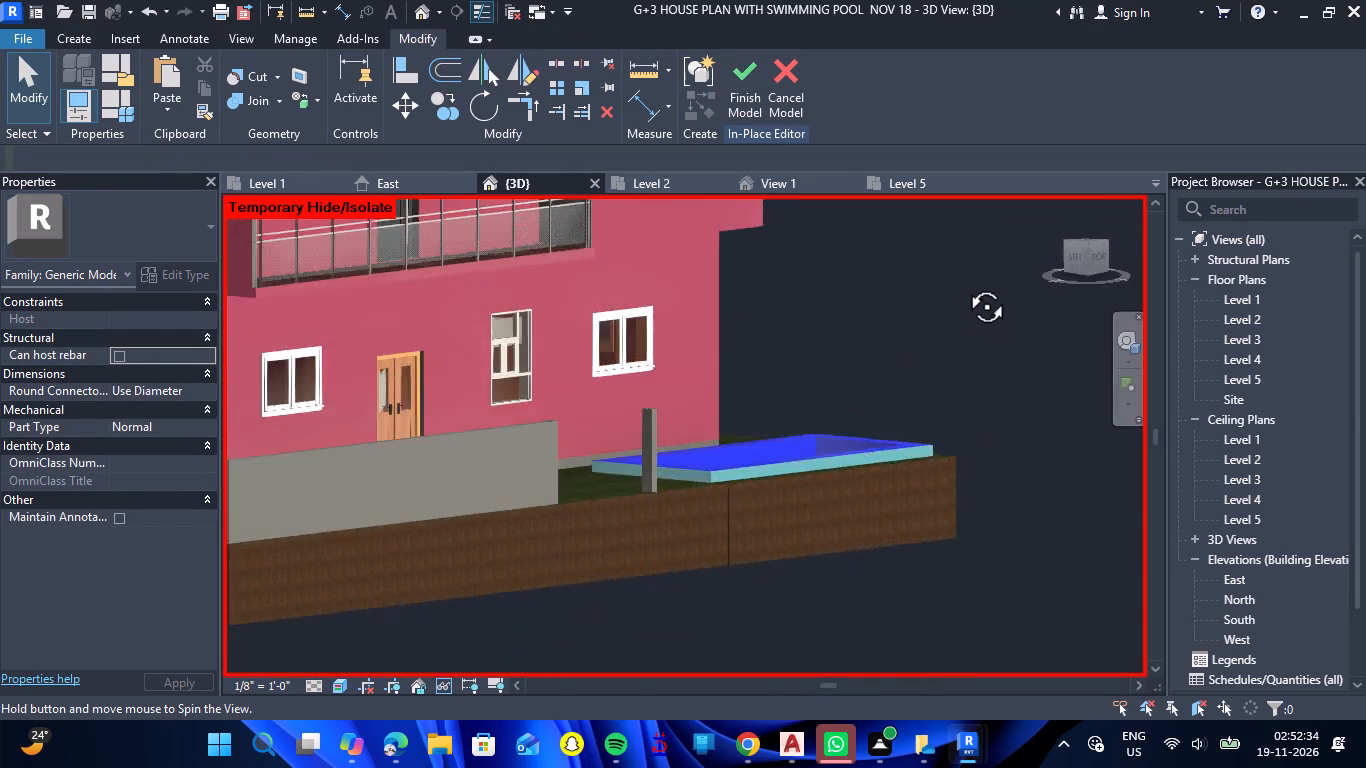
left_click_drag(964, 284, 972, 202)
right_click_drag(964, 284, 972, 202, "shift")
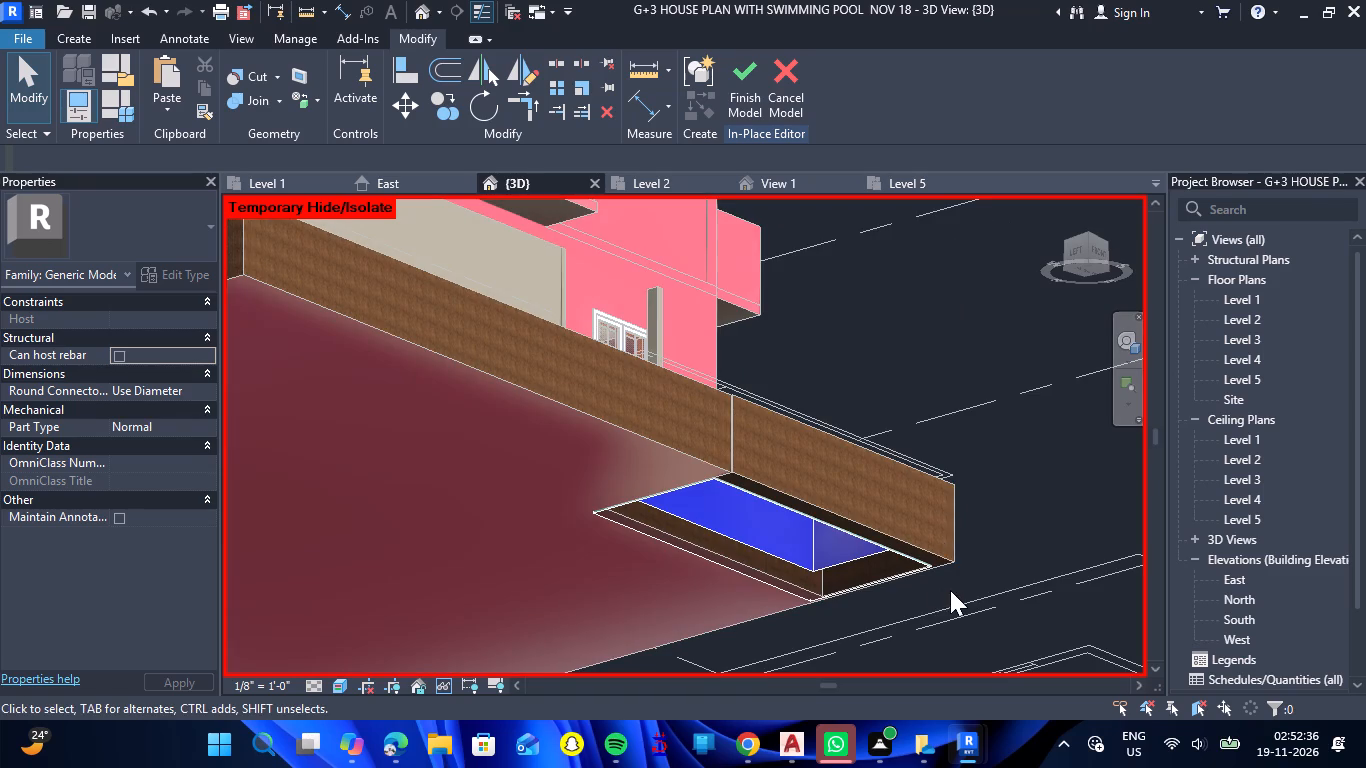
left_click_drag(978, 572, 984, 442)
right_click_drag(978, 572, 984, 442, "shift")
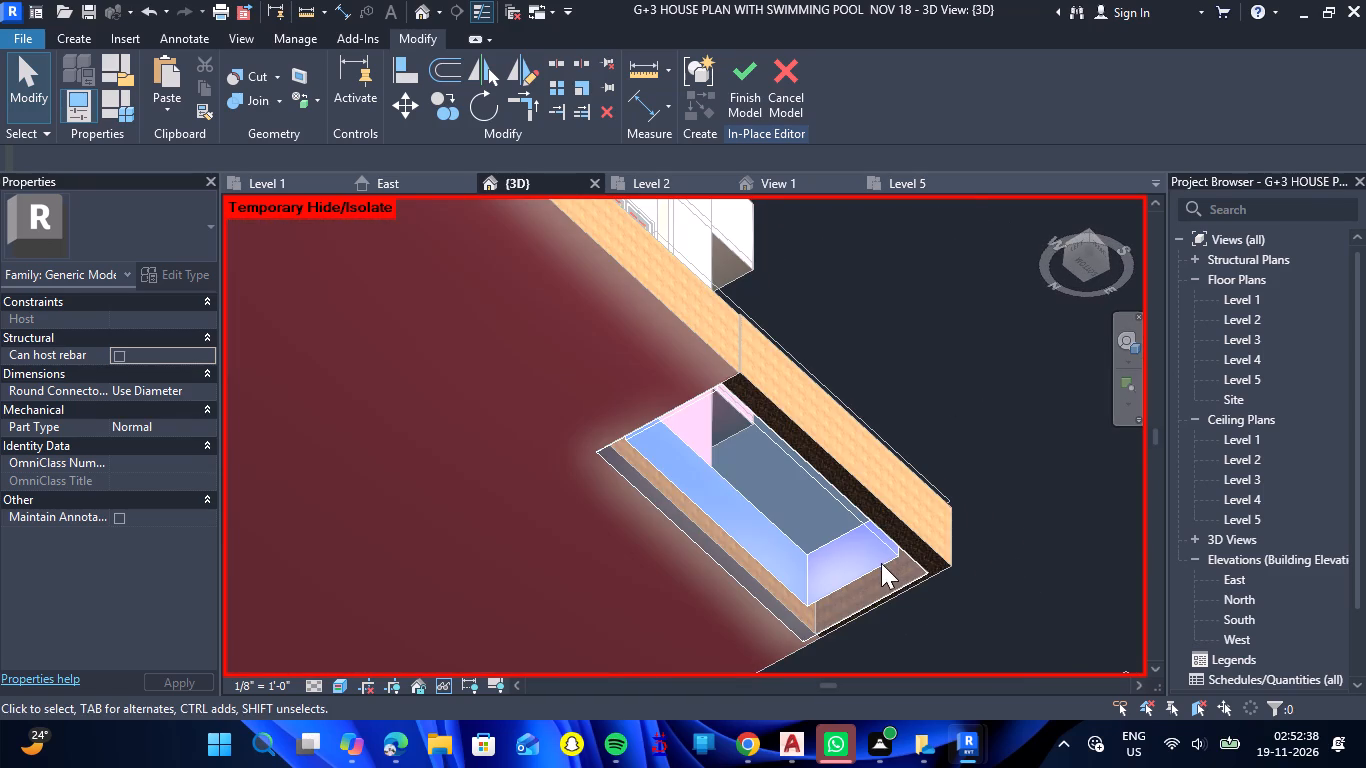
left_click(888, 544)
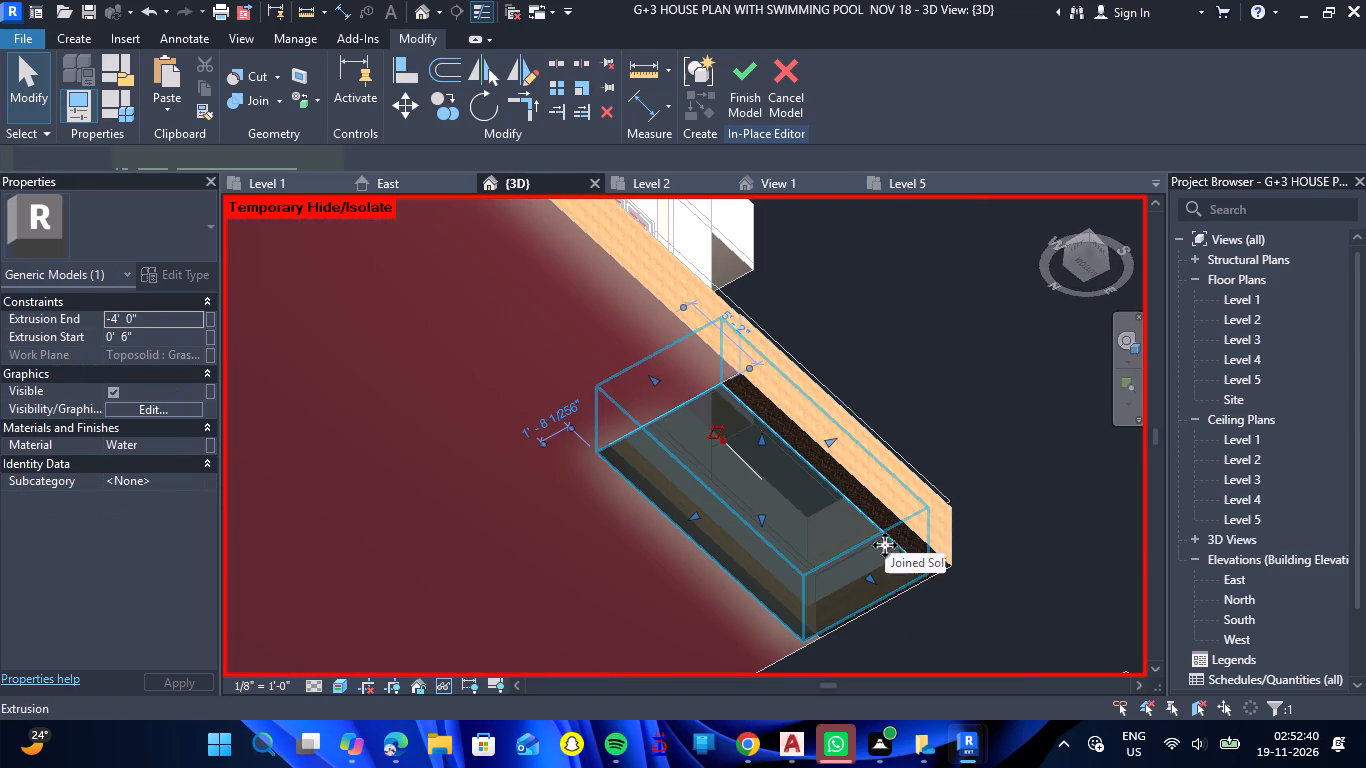
left_click_drag(762, 518, 771, 481)
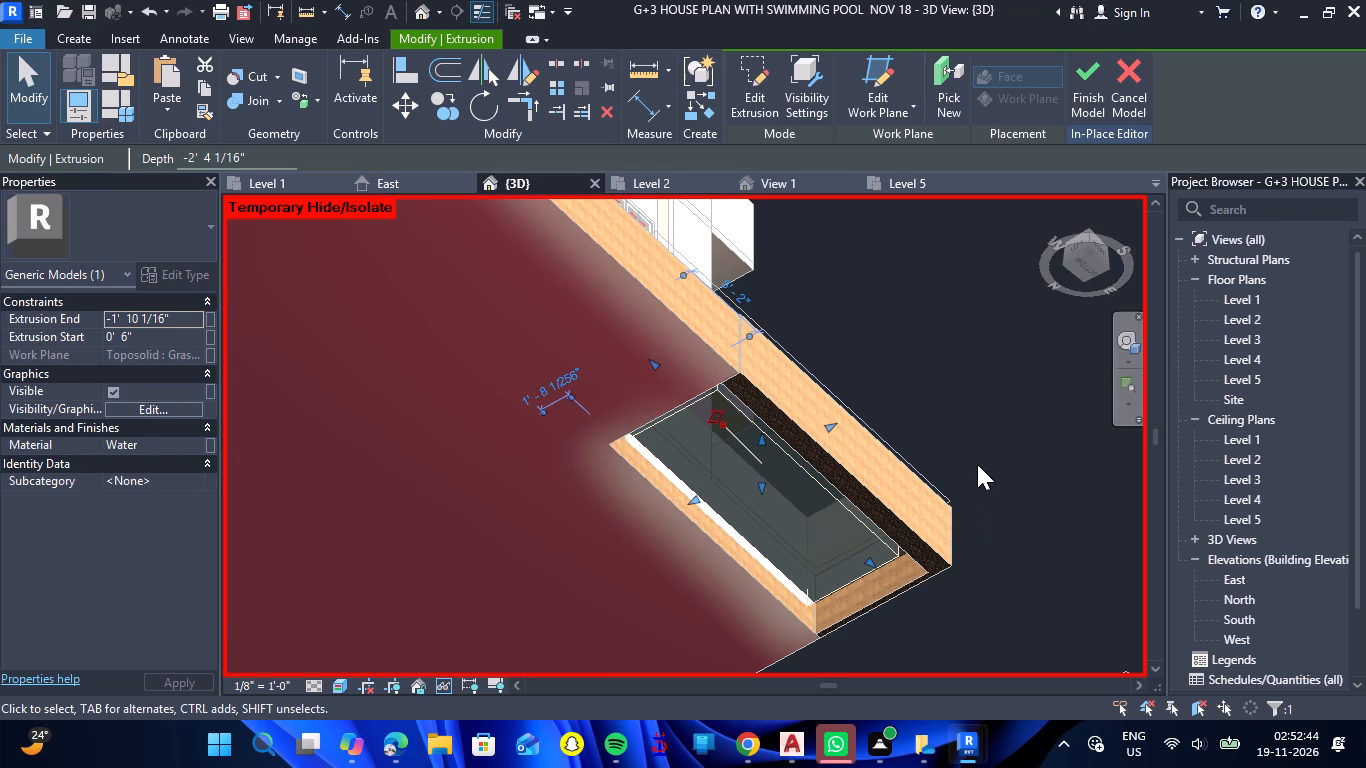
left_click(979, 453)
Pull the lower side of the pool's void extrusion downward beneath the grass toposolid, keeping its extrusion end at 3' 0".
left_click_drag(981, 421, 929, 564)
right_click_drag(981, 421, 929, 564, "shift")
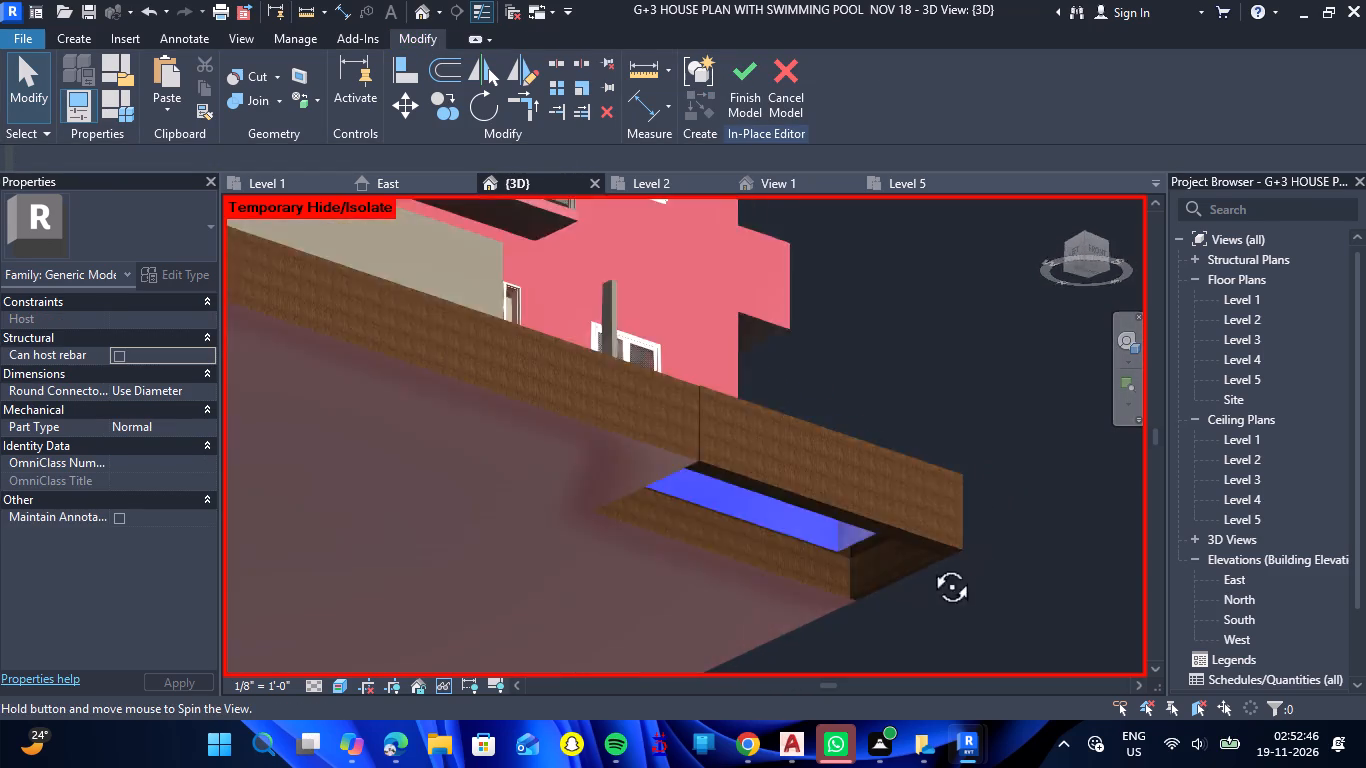
left_click_drag(929, 564, 867, 767)
right_click_drag(929, 564, 867, 767, "shift")
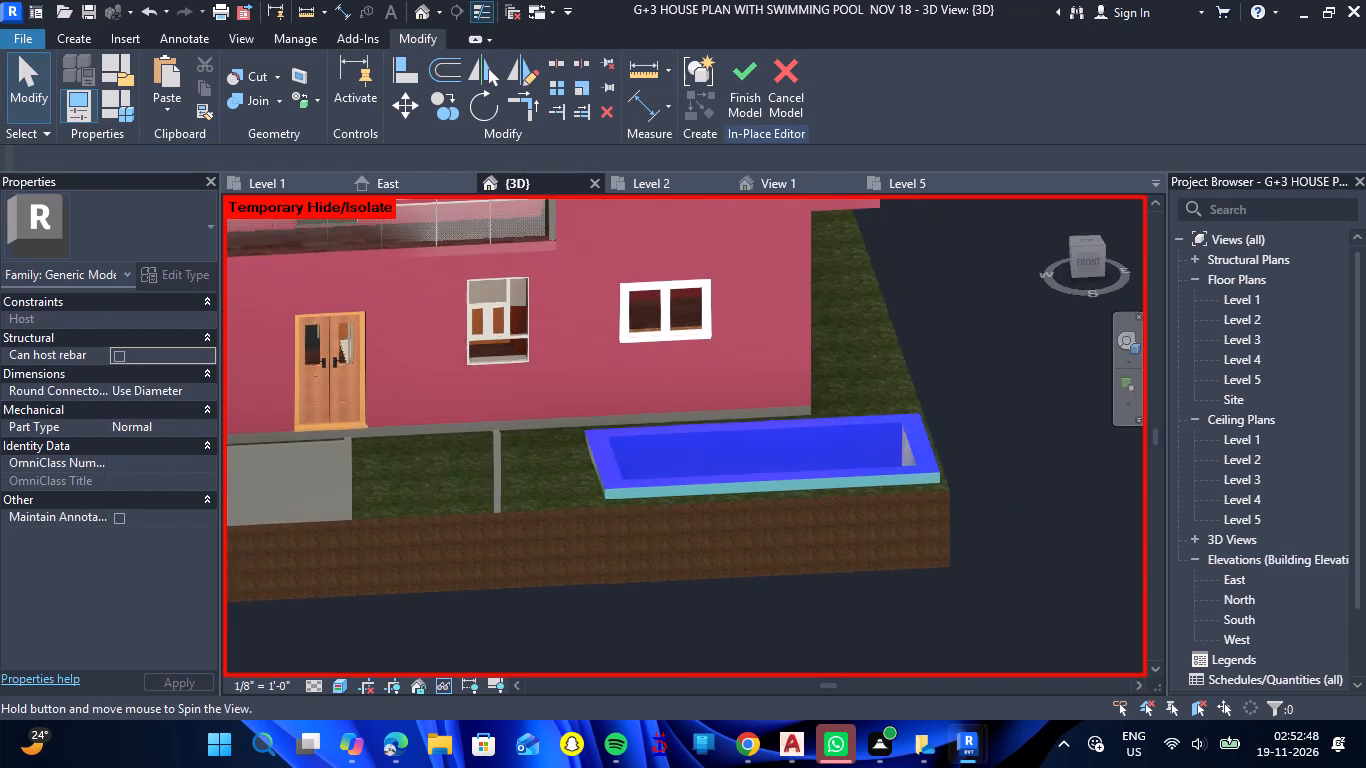
right_click_drag(867, 767, 871, 767, "shift")
left_click_drag(867, 767, 872, 765)
left_click_drag(1004, 443, 978, 562, "shift")
right_click_drag(1004, 443, 978, 562, "shift")
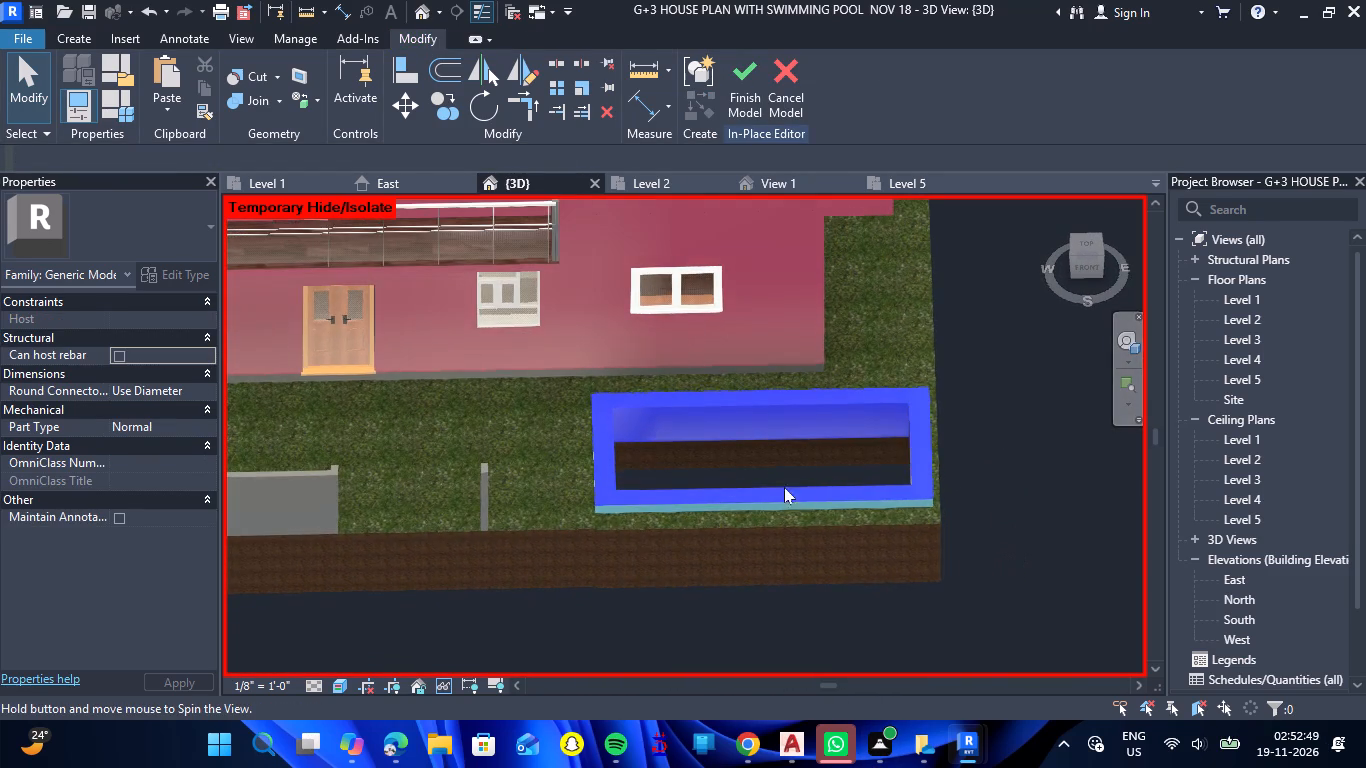
left_click(762, 442)
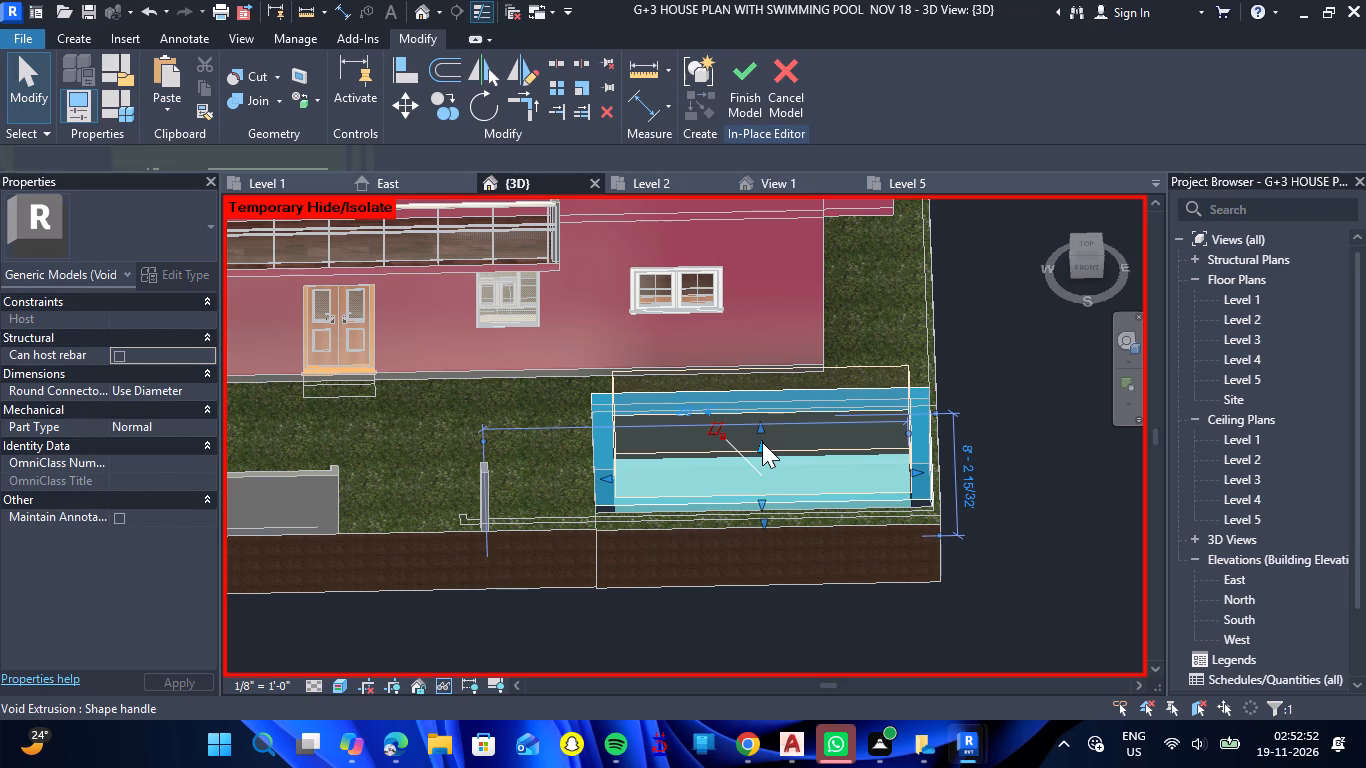
left_click_drag(772, 613, 774, 531, "shift")
right_click_drag(772, 613, 774, 531, "shift")
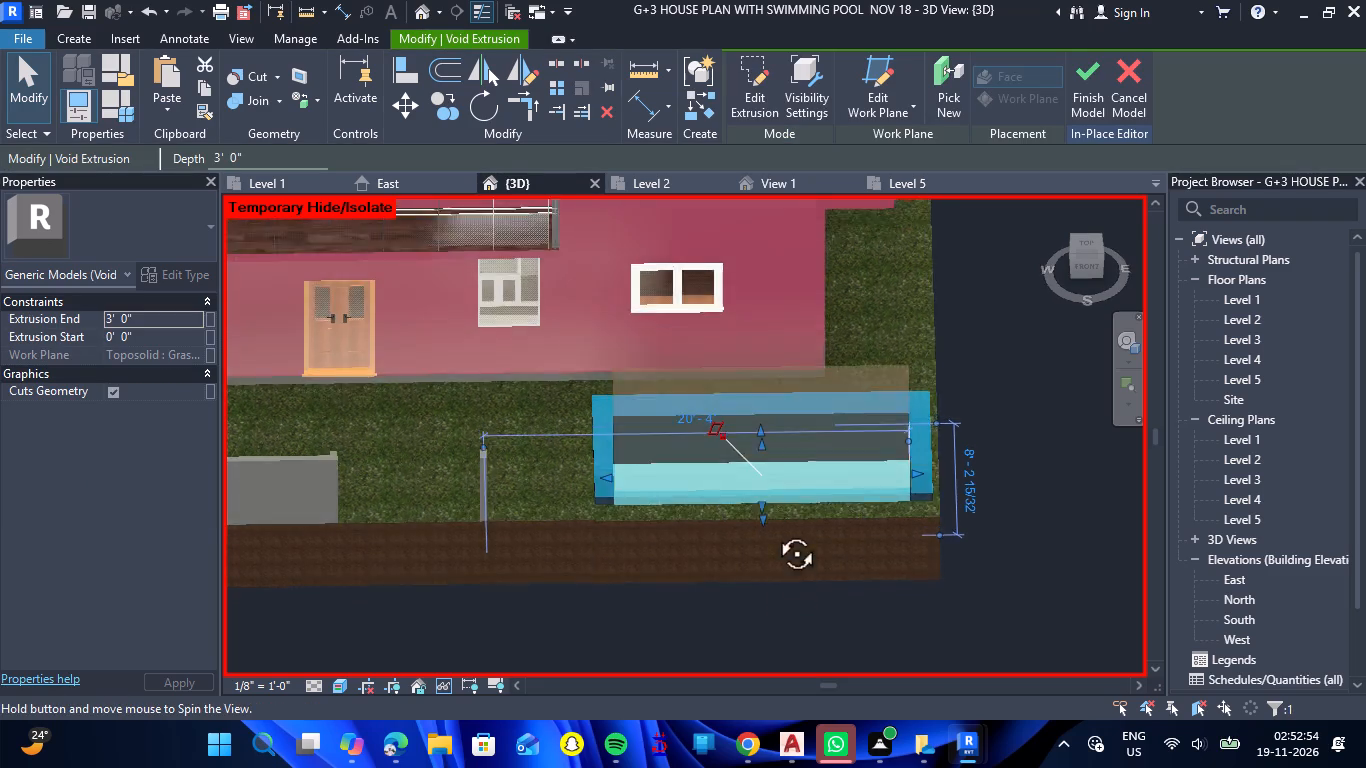
left_click_drag(774, 531, 776, 292, "shift")
right_click_drag(774, 531, 776, 292, "shift")
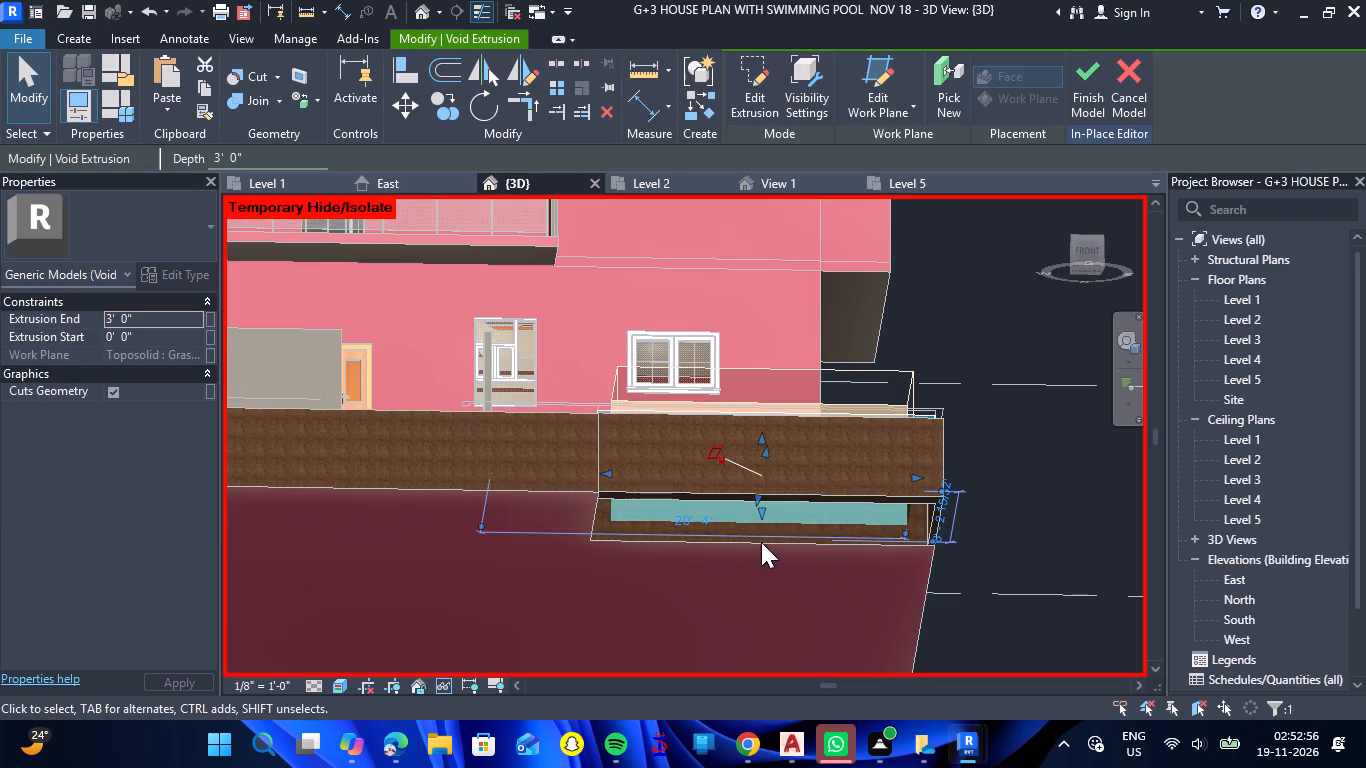
left_click_drag(765, 515, 765, 563)
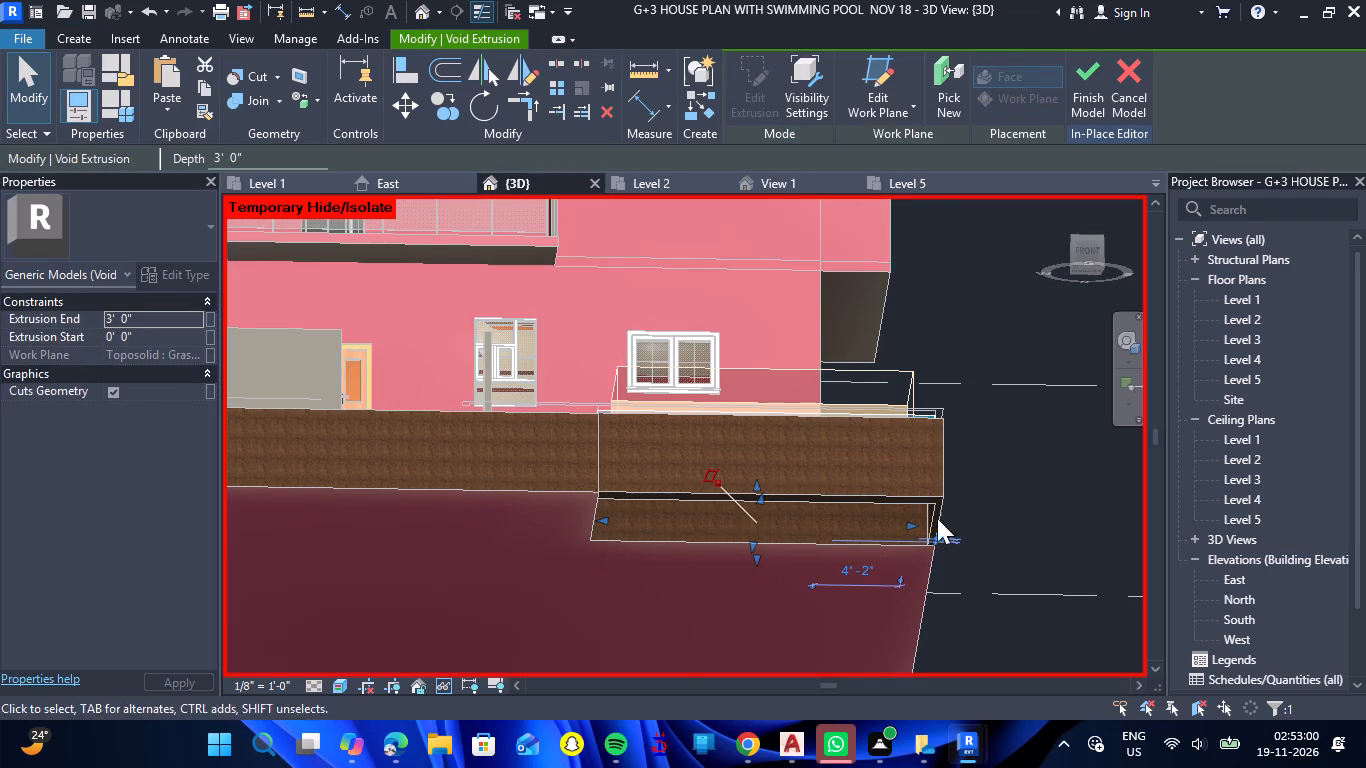
left_click_drag(987, 468, 982, 636, "shift")
right_click_drag(987, 468, 981, 641, "shift")
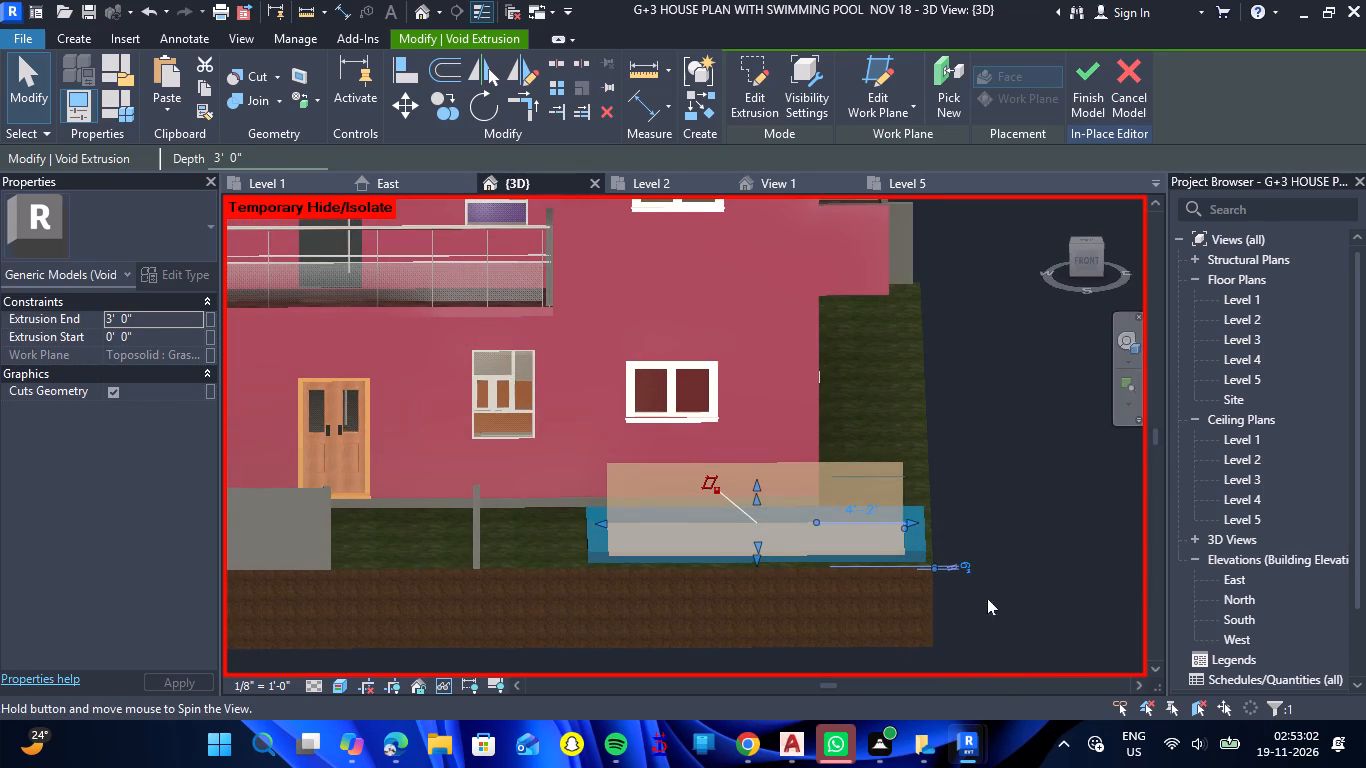
left_click(993, 520)
Examine the pool's solid and the opening in the site from beneath, from the front and from above.
left_click_drag(976, 536, 977, 449, "shift")
right_click_drag(976, 536, 977, 449, "shift")
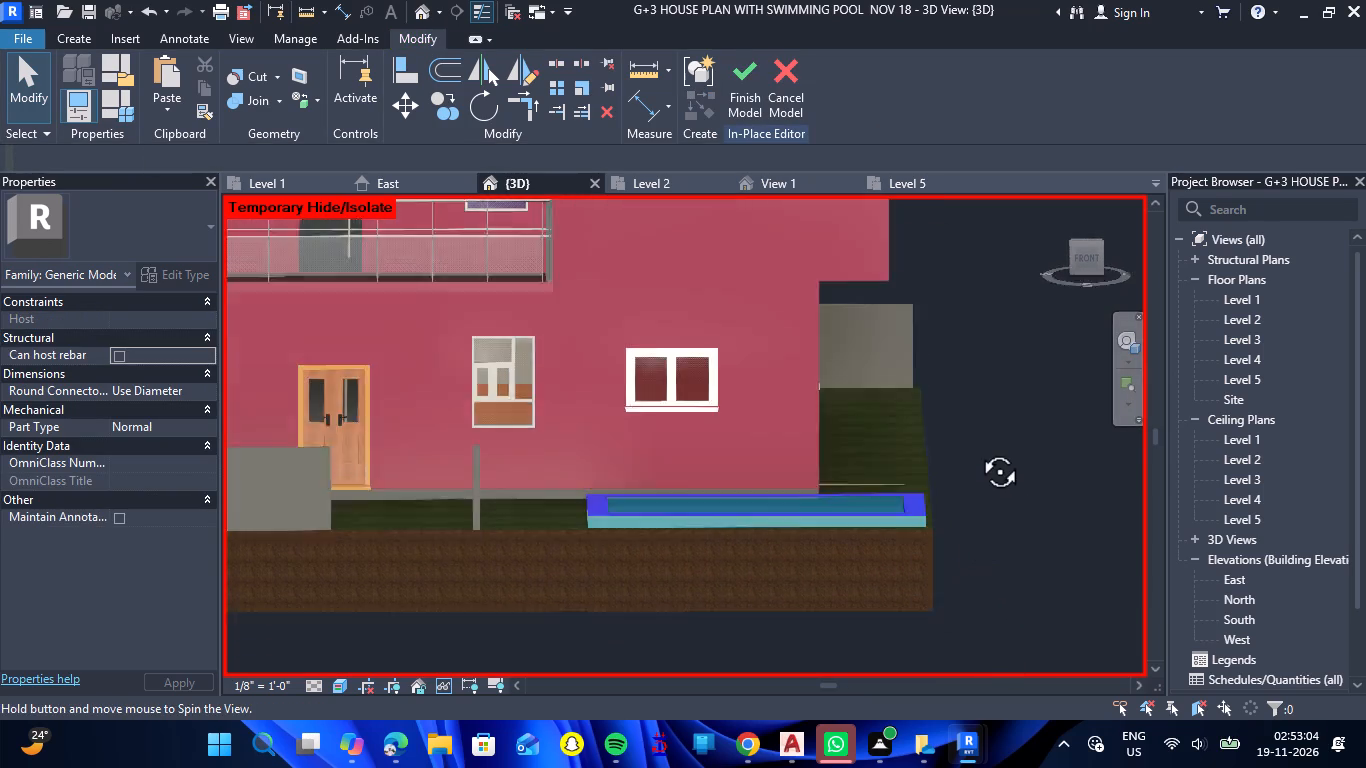
right_click_drag(977, 449, 985, 365, "shift")
left_click_drag(977, 449, 985, 365, "shift")
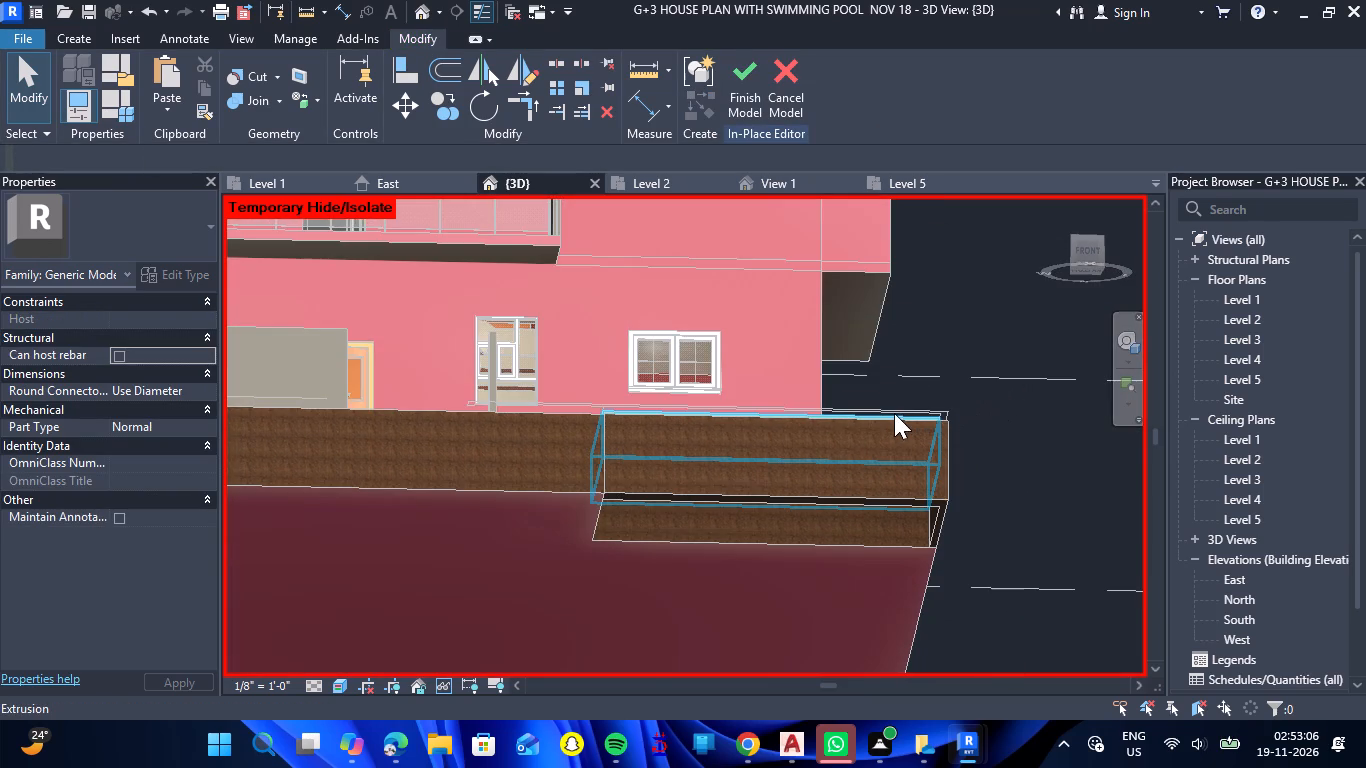
left_click(894, 413)
left_click_drag(800, 548, 821, 472)
right_click_drag(800, 548, 821, 472, "shift")
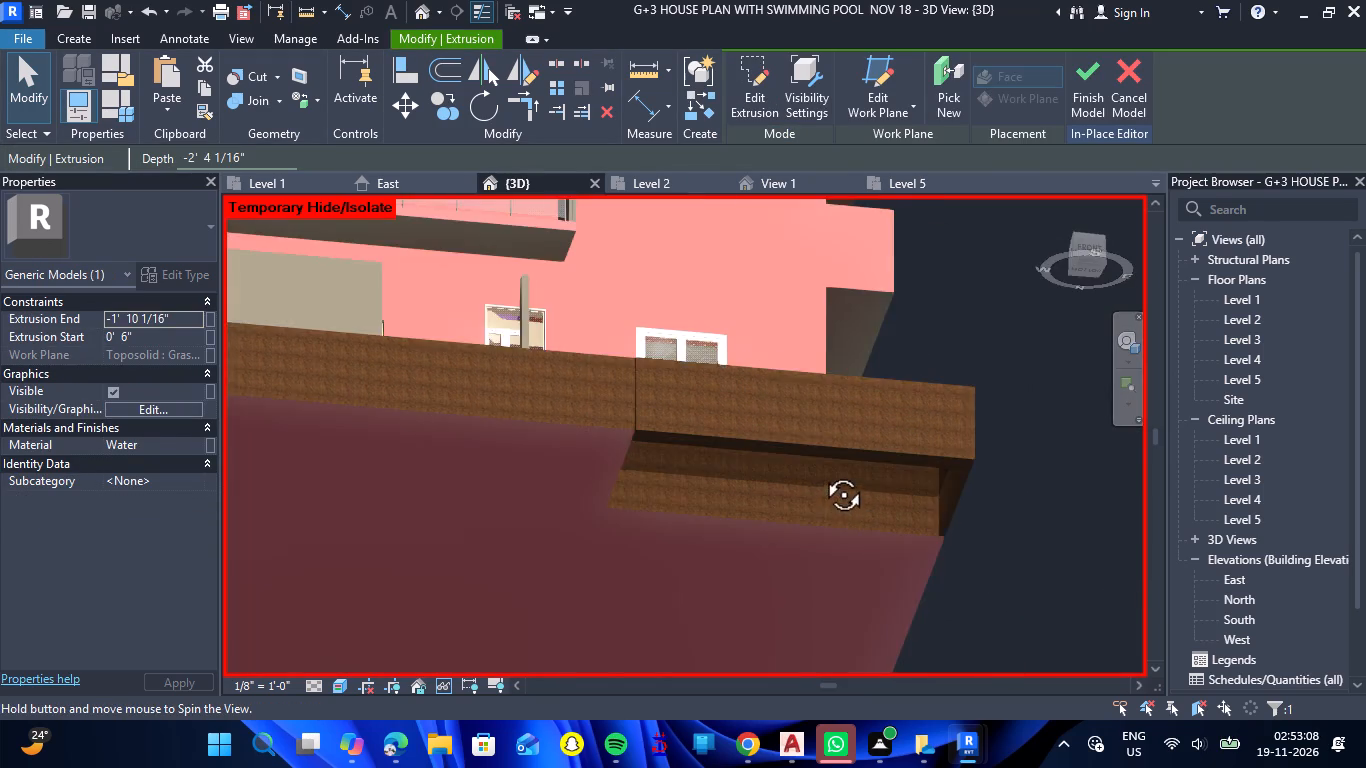
right_click_drag(821, 472, 843, 395, "shift")
left_click_drag(821, 472, 843, 395)
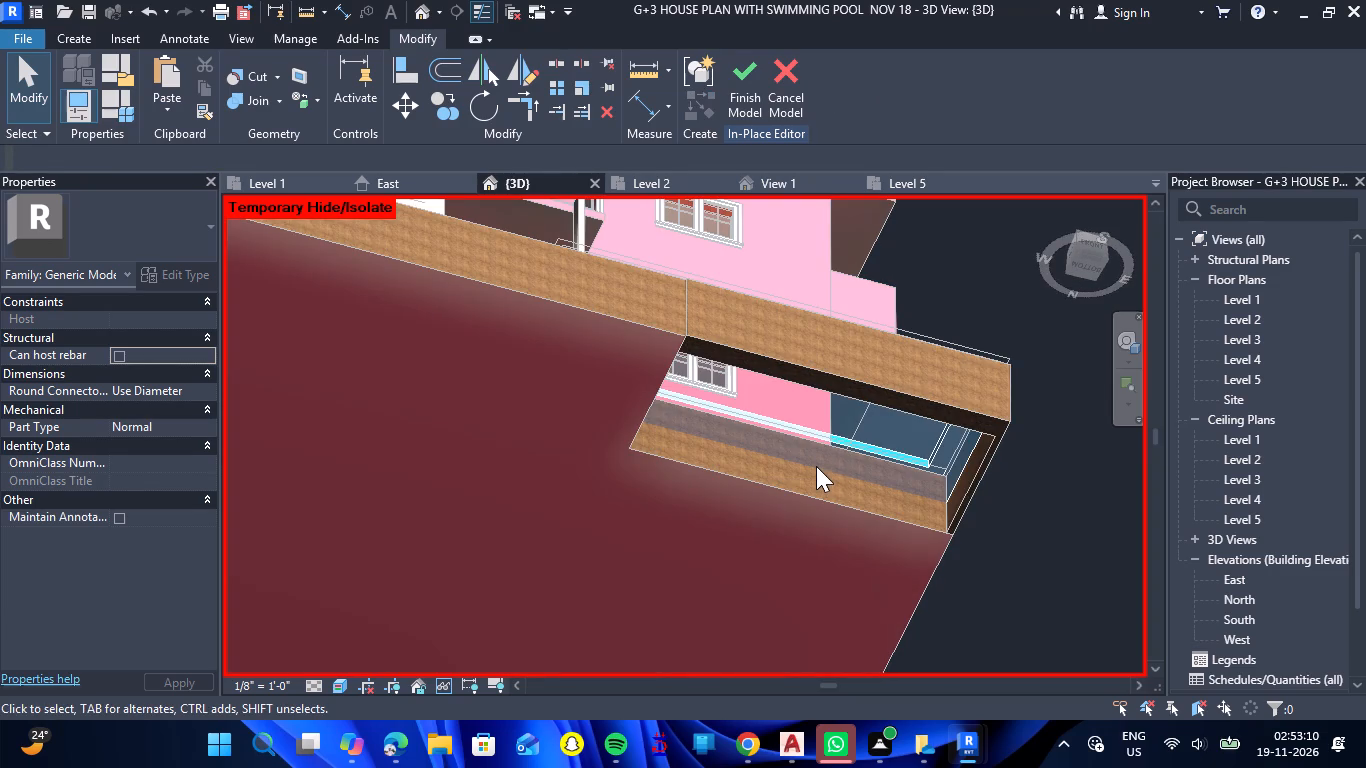
left_click(818, 462)
key("Escape")
left_click_drag(1037, 456, 999, 513, "shift")
right_click_drag(1037, 456, 999, 513, "shift")
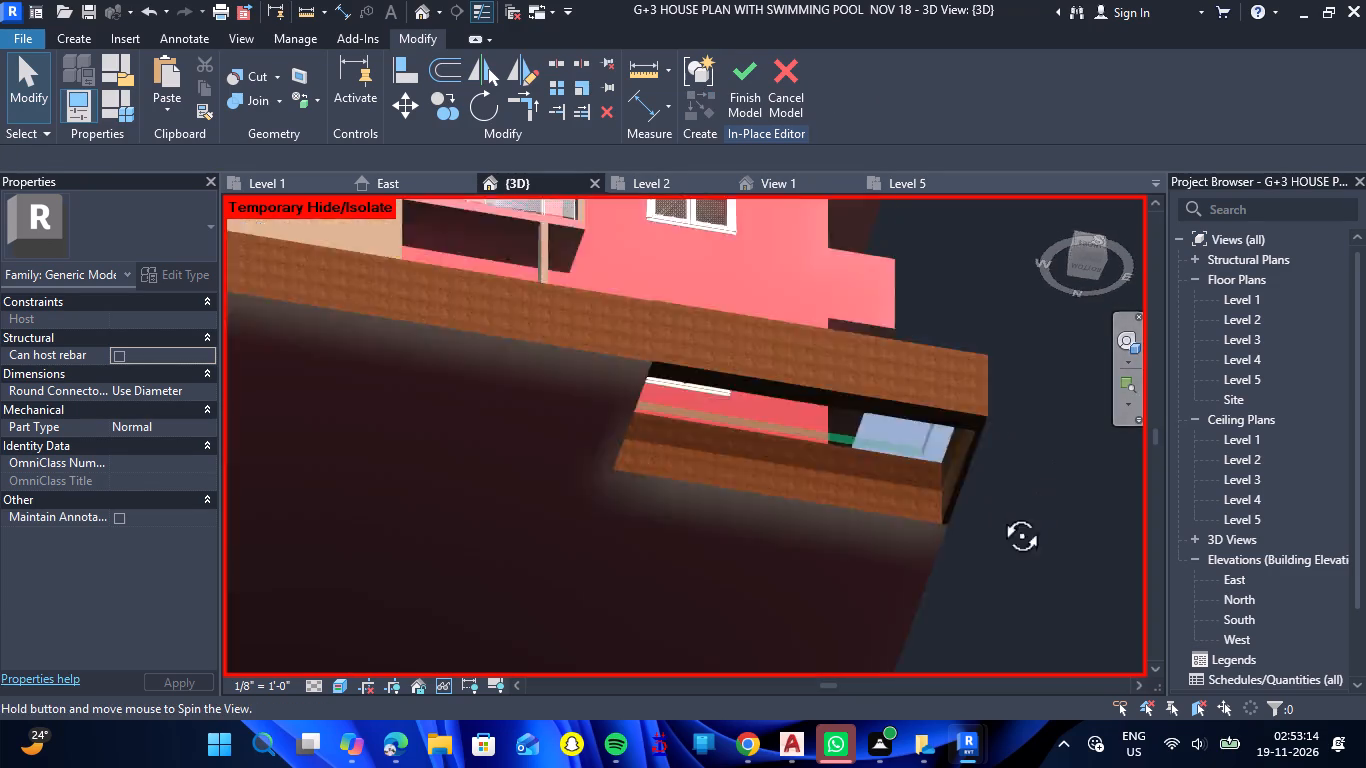
right_click_drag(999, 513, 1009, 692, "shift")
left_click_drag(999, 513, 1009, 692, "shift")
left_click_drag(1010, 468, 1008, 492)
right_click_drag(1010, 468, 1008, 492, "shift")
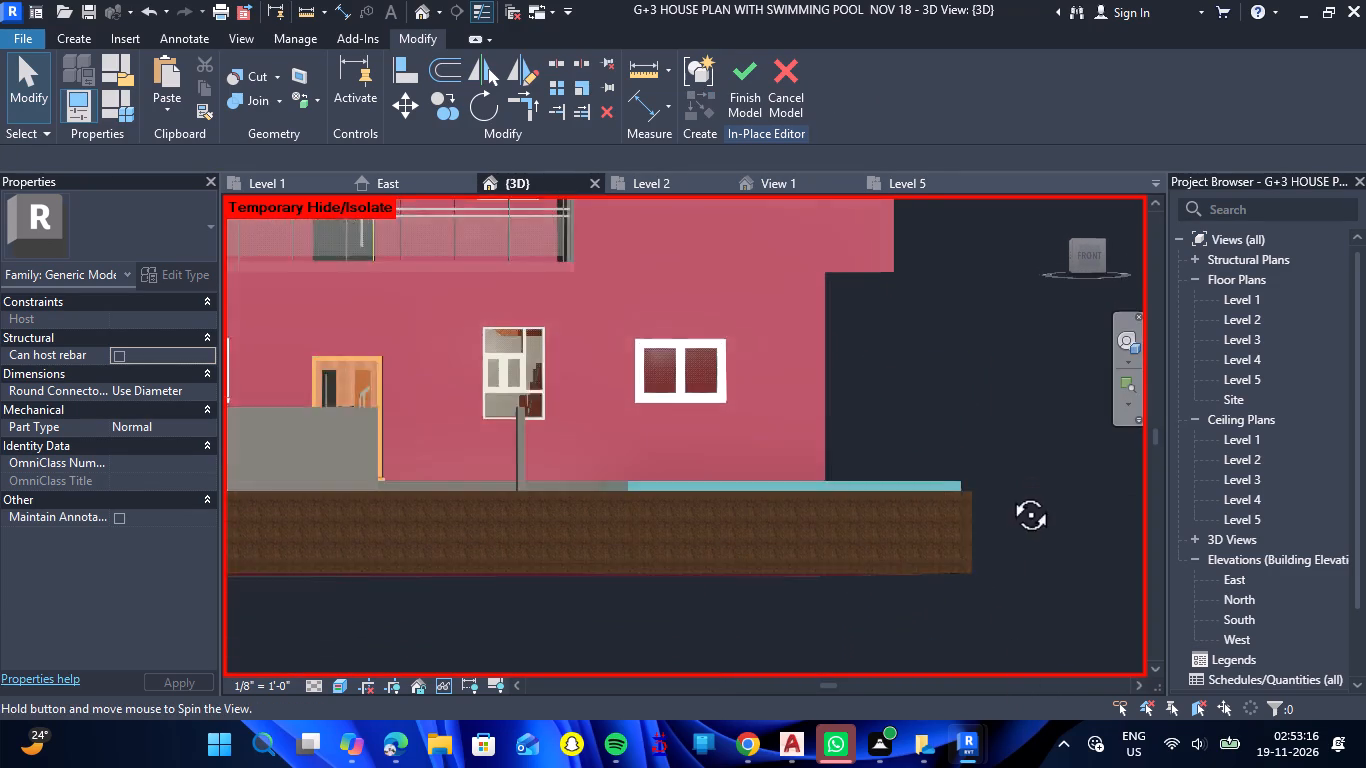
right_click_drag(1008, 492, 999, 574, "shift")
left_click_drag(1008, 492, 999, 574)
left_click_drag(984, 442, 974, 546, "shift")
right_click_drag(984, 442, 974, 546, "shift")
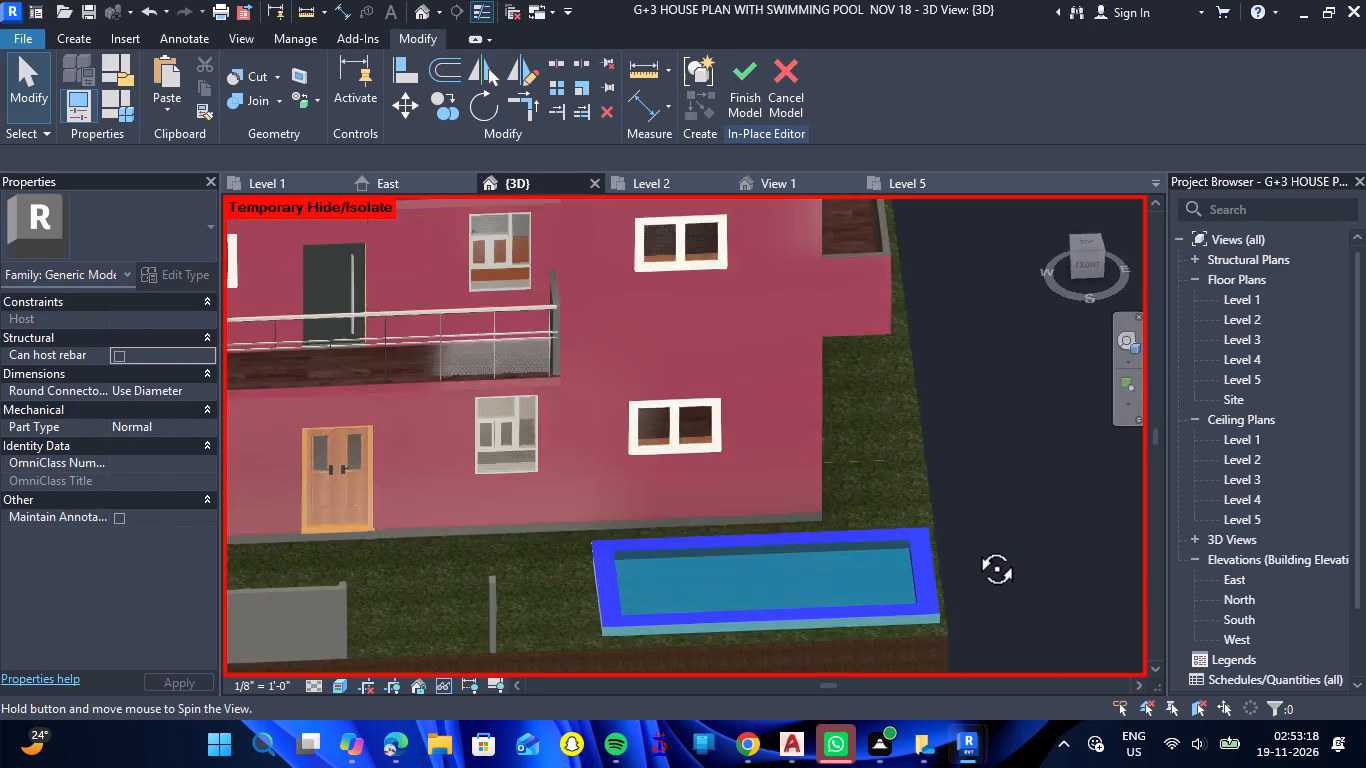
left_click_drag(974, 546, 970, 583, "shift")
right_click_drag(974, 546, 970, 583, "shift")
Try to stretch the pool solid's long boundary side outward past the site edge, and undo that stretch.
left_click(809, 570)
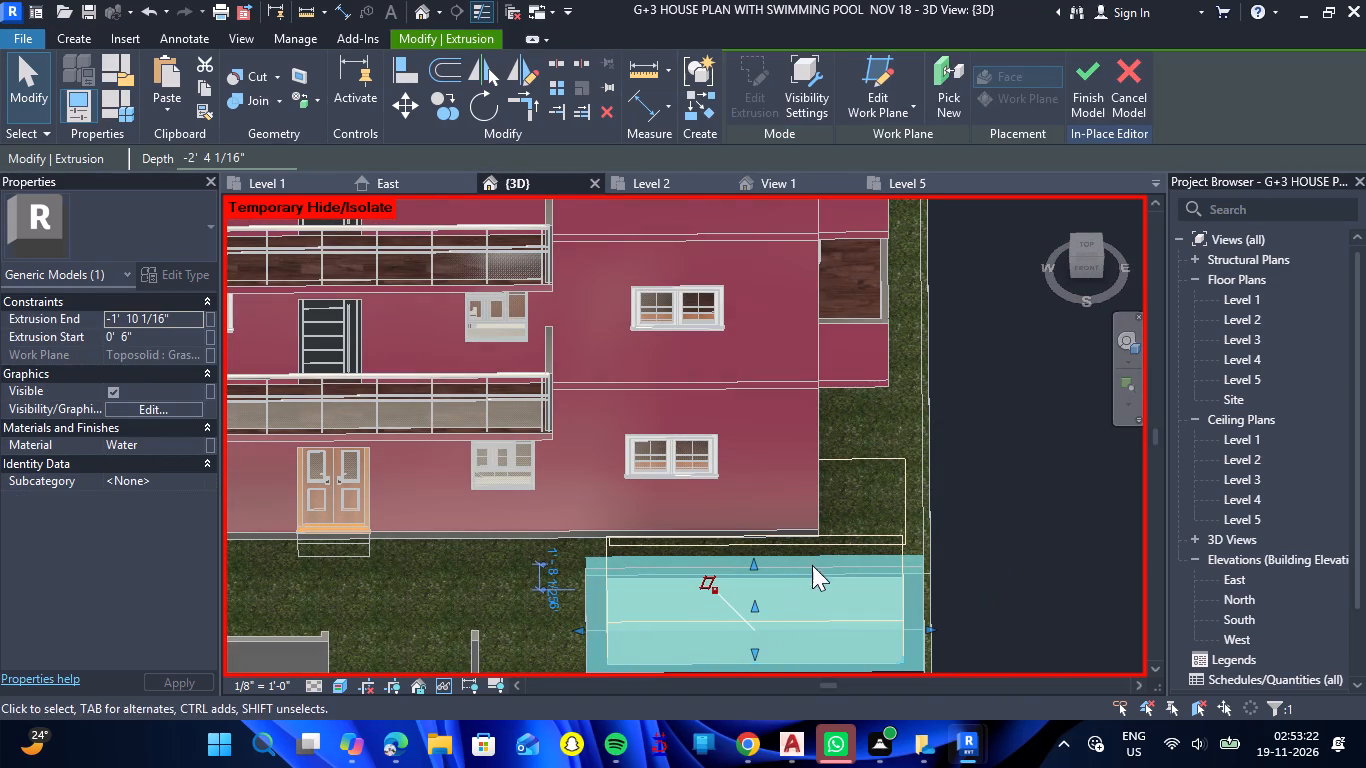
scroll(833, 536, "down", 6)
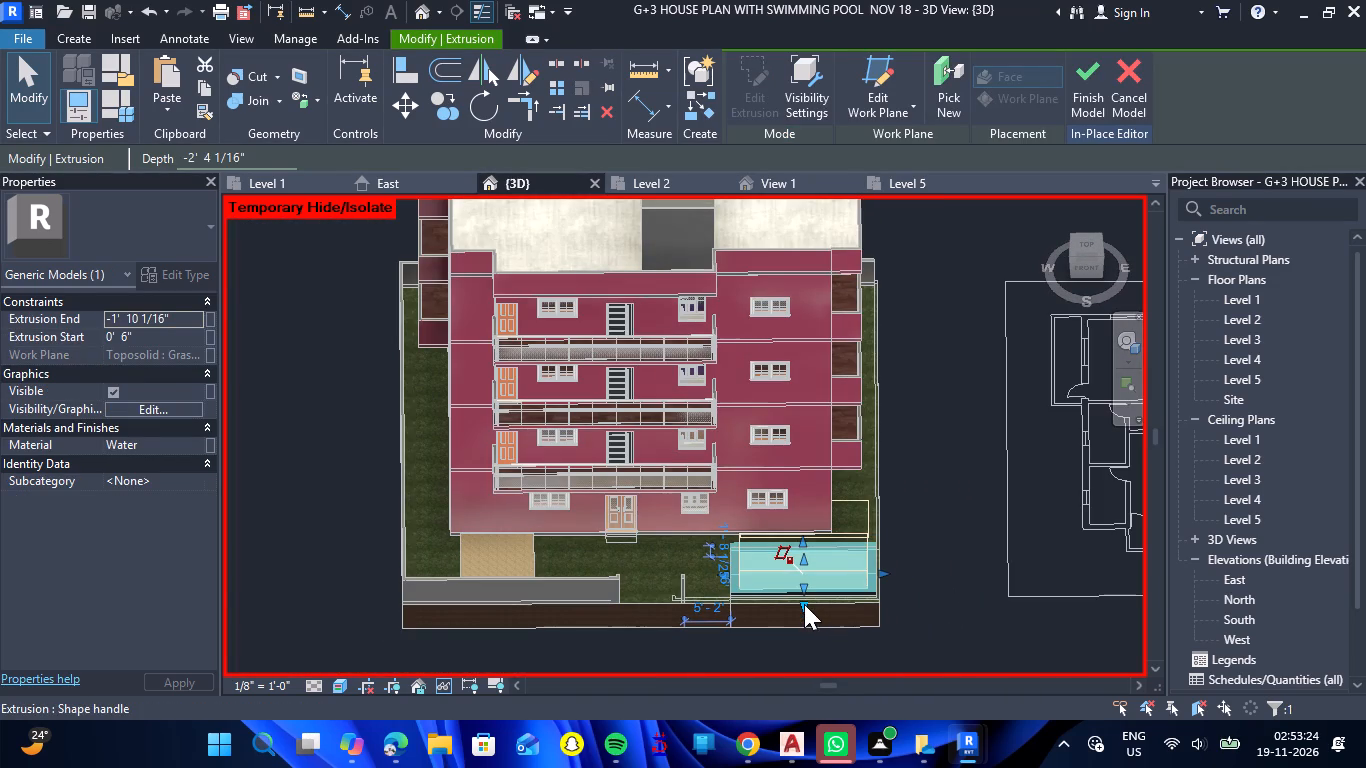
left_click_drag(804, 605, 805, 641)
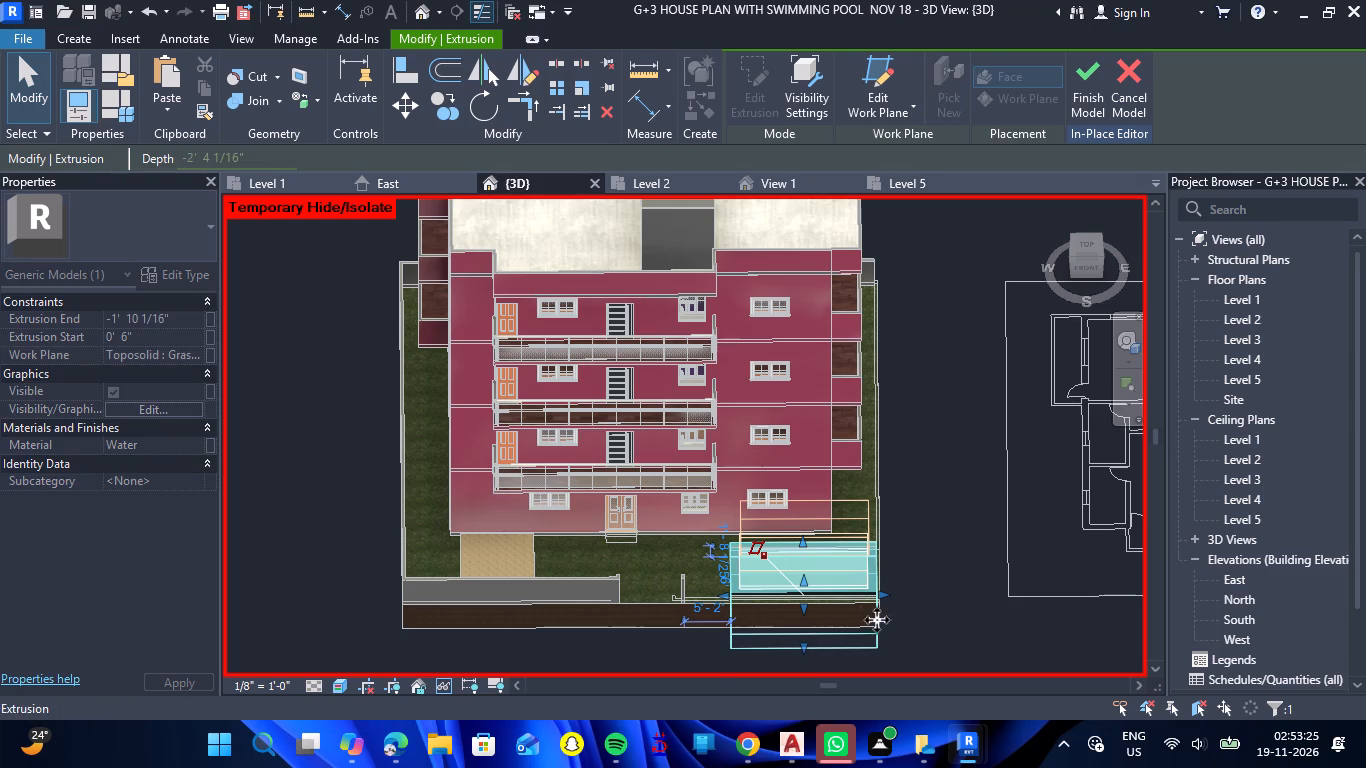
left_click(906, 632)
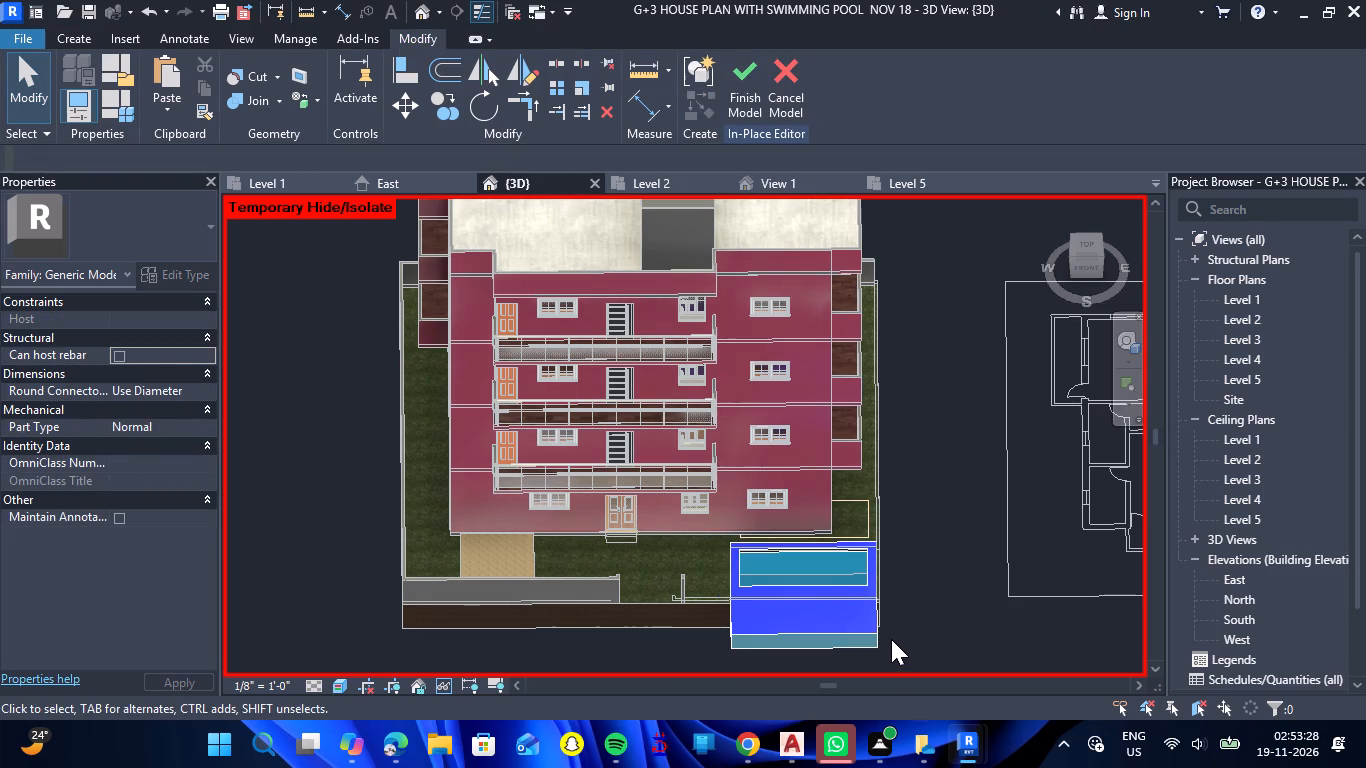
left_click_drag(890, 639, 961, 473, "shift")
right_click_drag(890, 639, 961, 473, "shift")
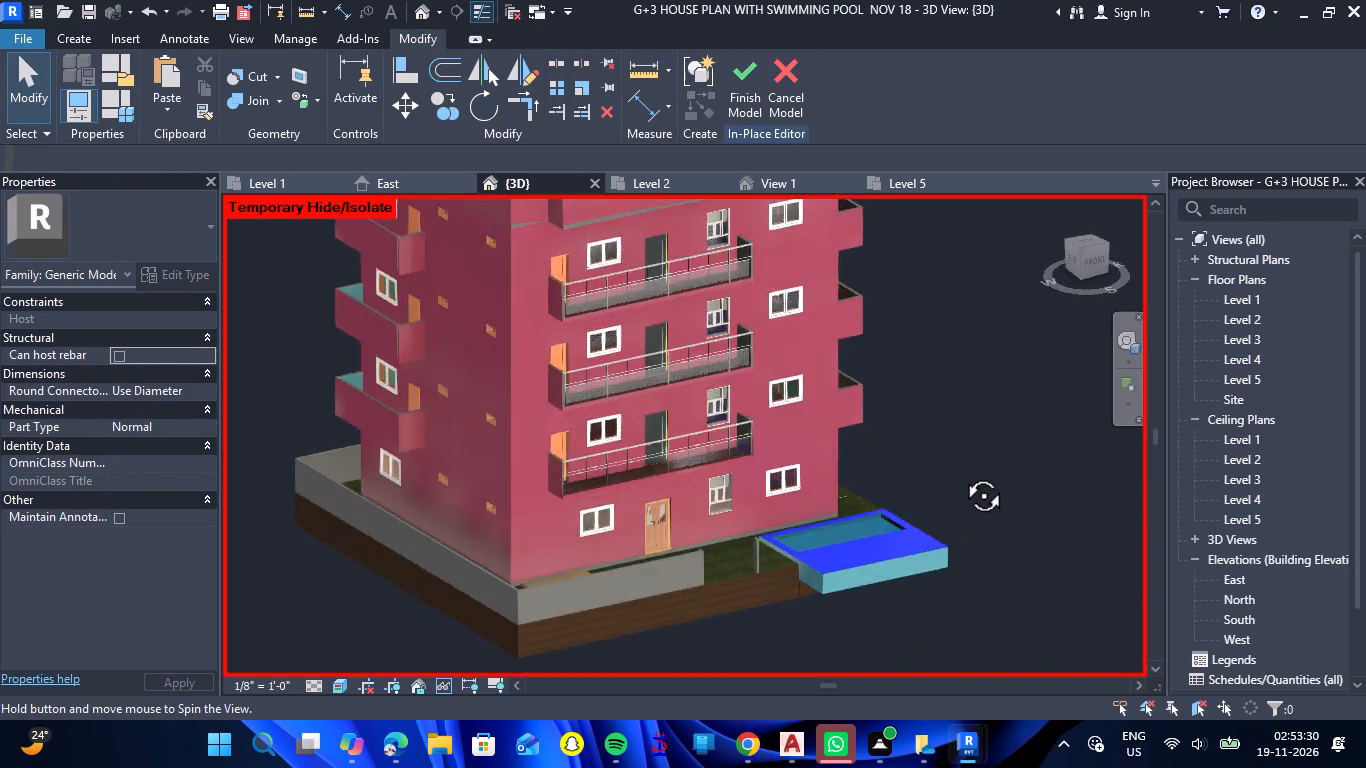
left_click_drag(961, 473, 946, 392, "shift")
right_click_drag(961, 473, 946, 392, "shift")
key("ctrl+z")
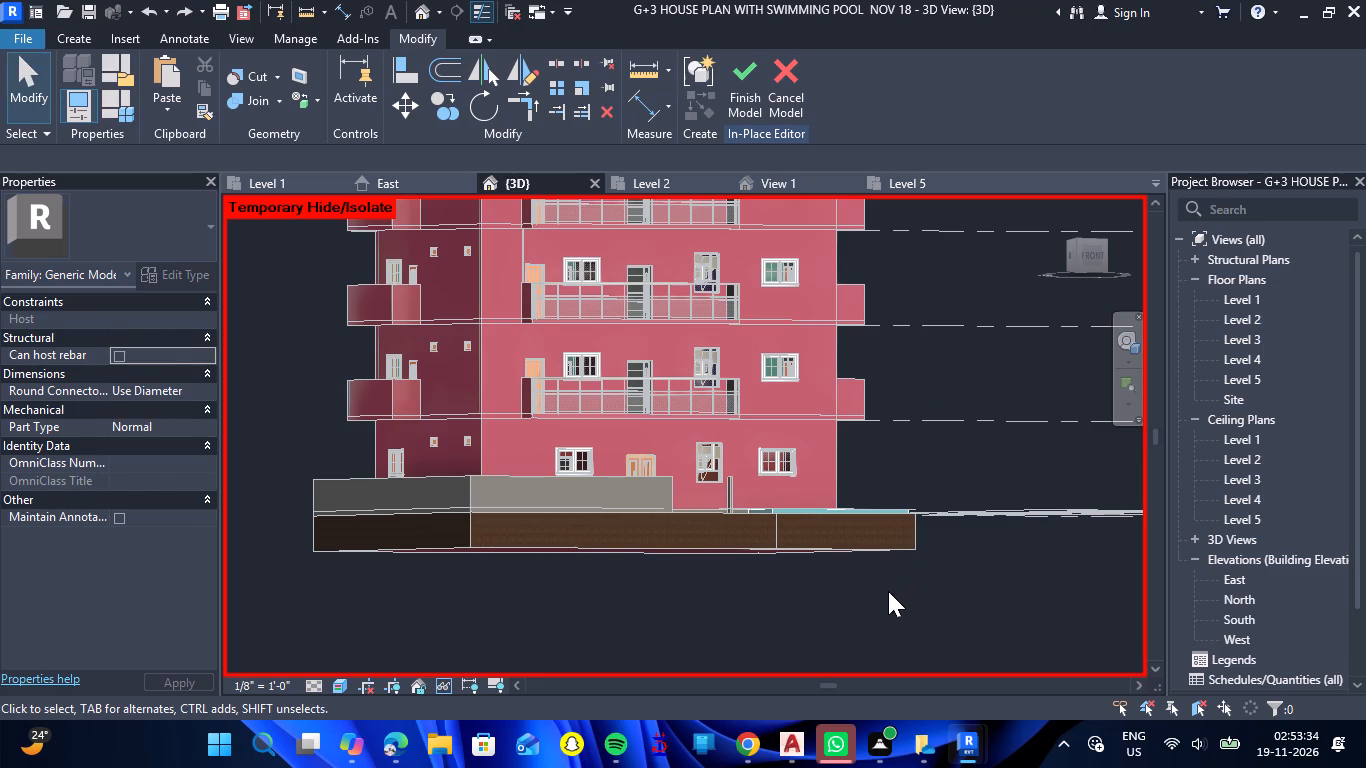
Lower the bottom face of the pool's solid extrusion below the site to an extrusion end of about -5' 5".
left_click(859, 509)
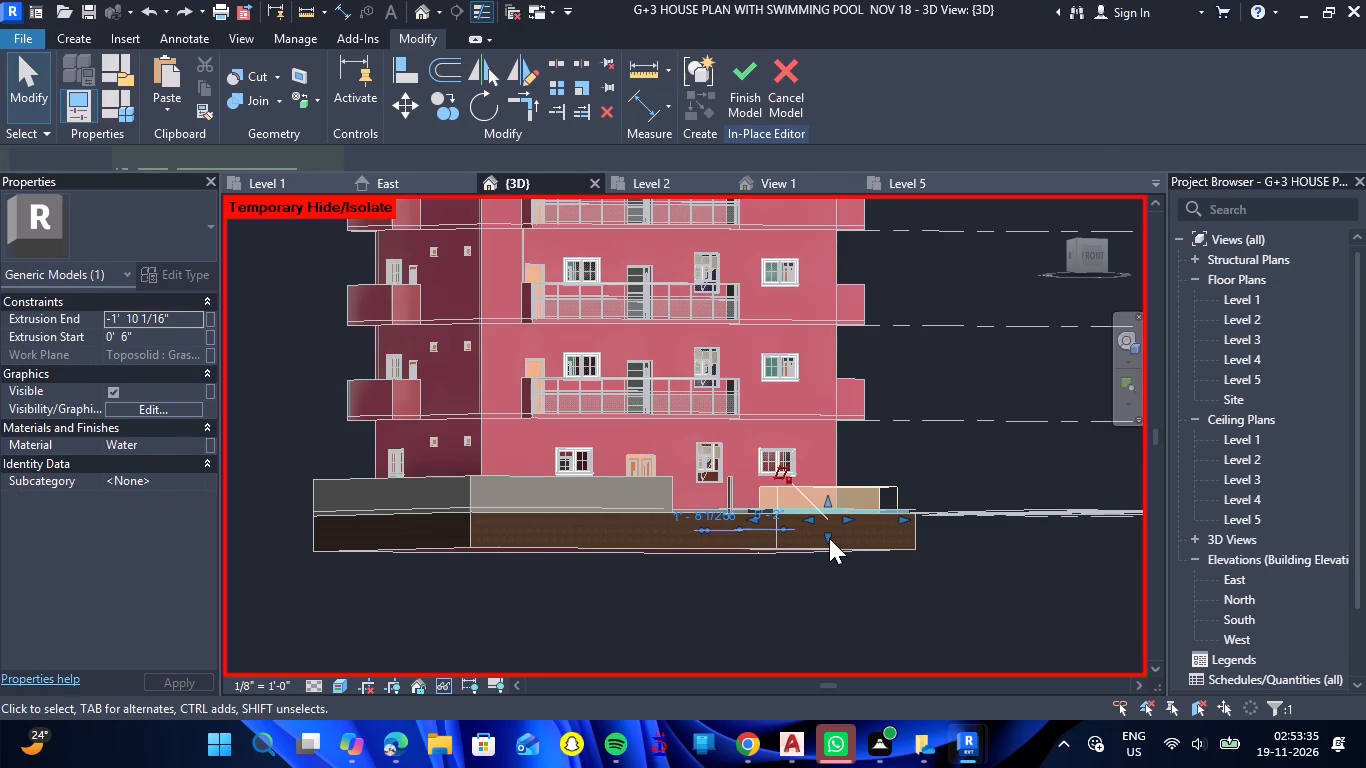
left_click_drag(829, 538, 828, 576)
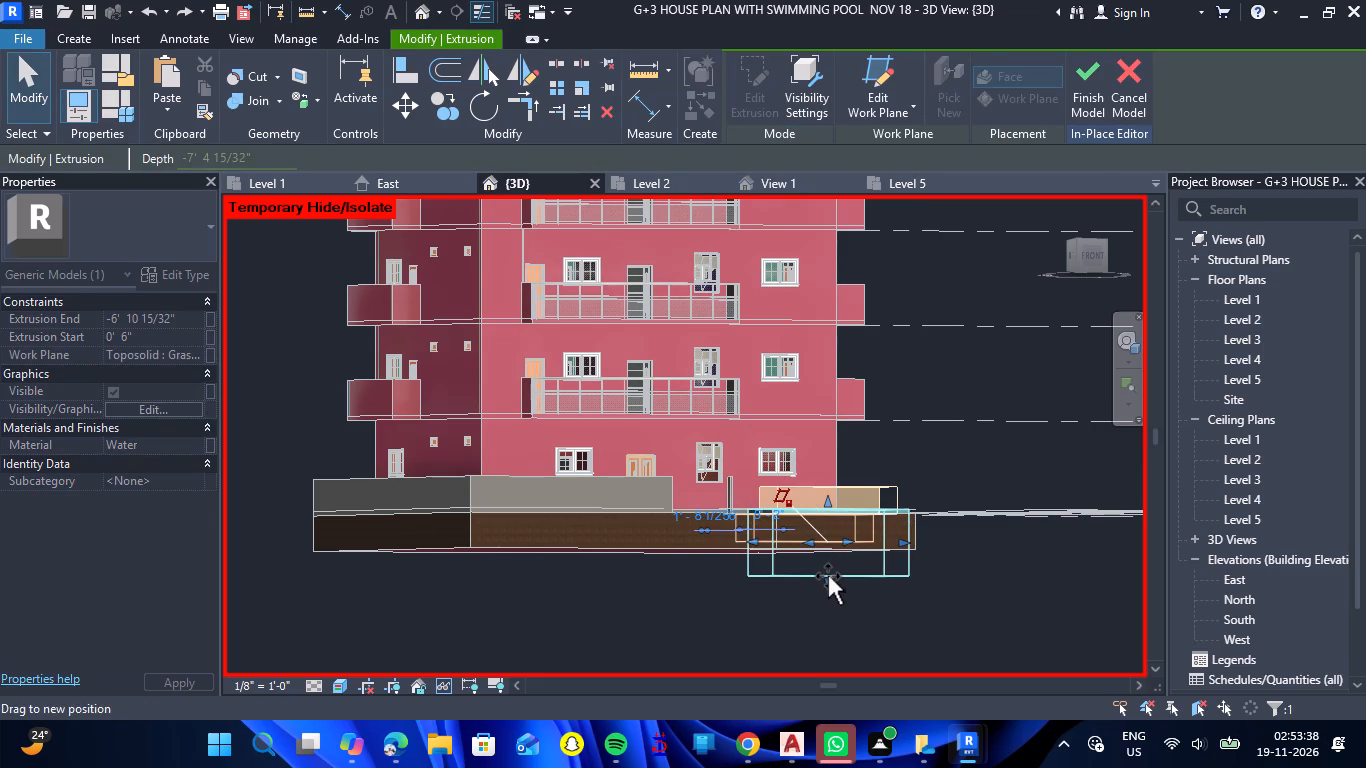
left_click_drag(828, 576, 828, 563)
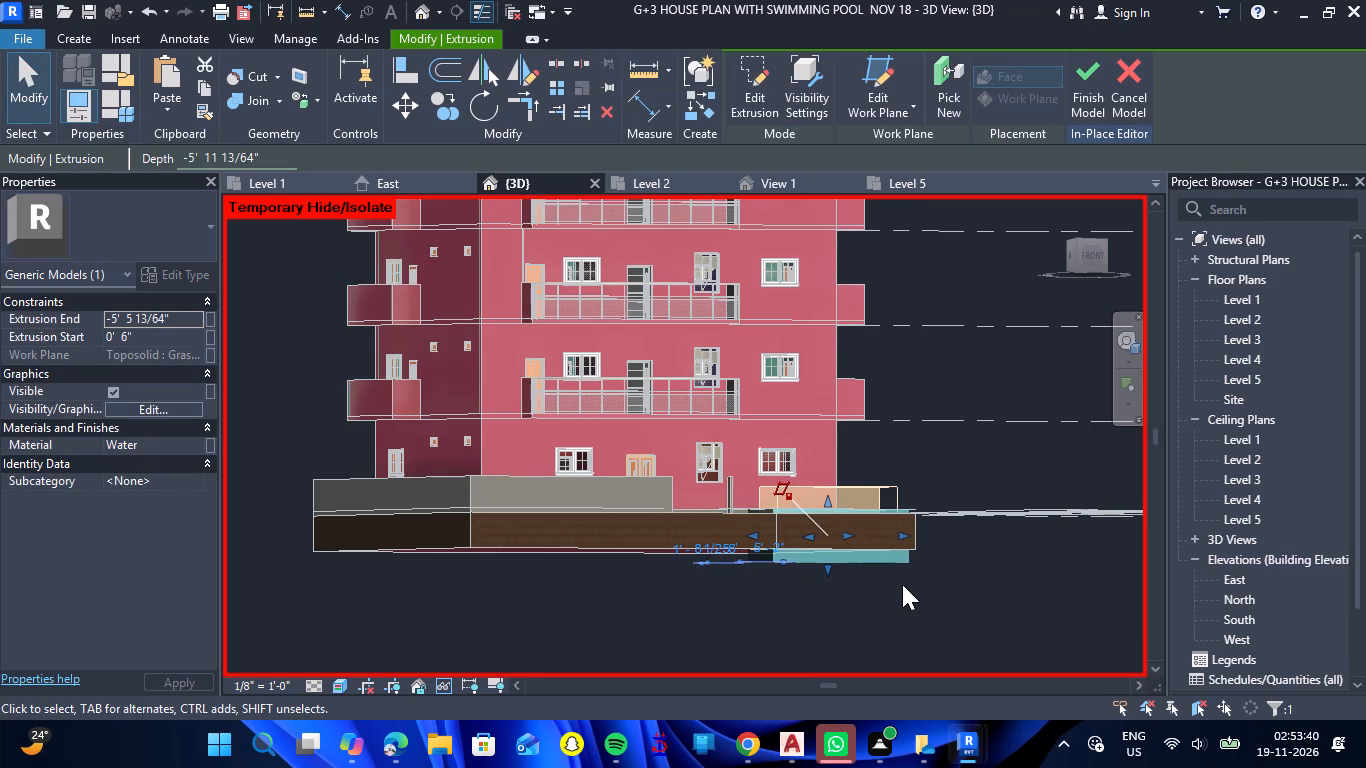
left_click(902, 584)
Examine the deepened pool from below, from above and from its short side, checking the basin, rim and inner walls.
left_click_drag(946, 542, 956, 692, "shift")
right_click_drag(946, 542, 956, 692, "shift")
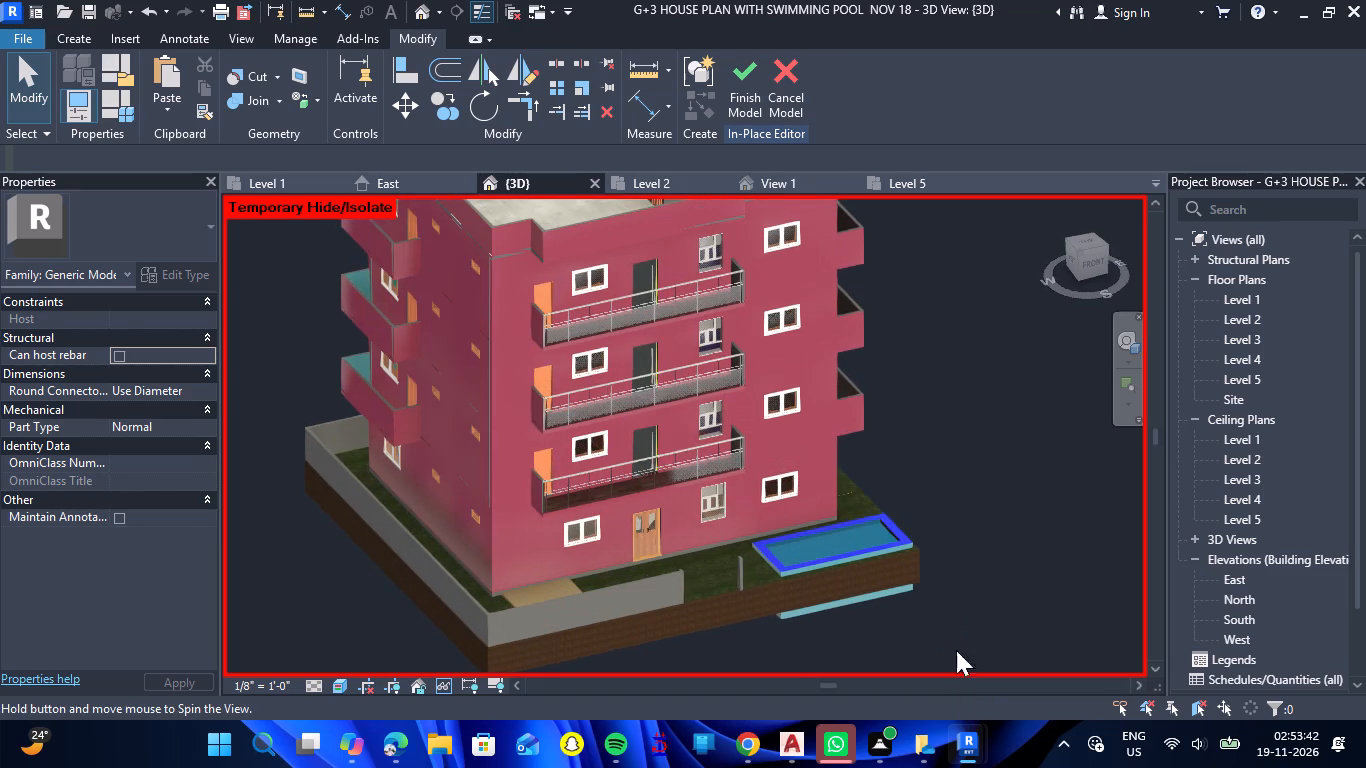
left_click(947, 476)
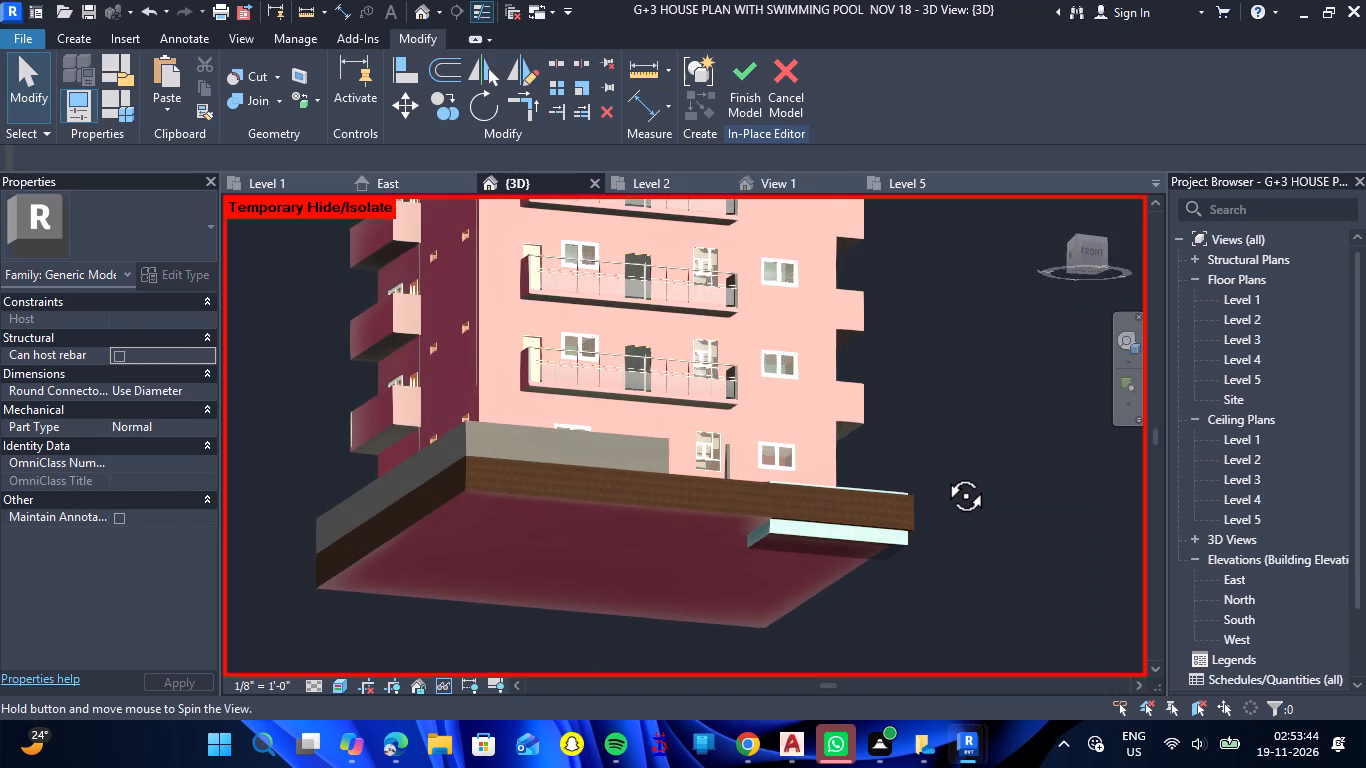
key("Escape")
left_click_drag(953, 449, 932, 634, "shift")
right_click_drag(953, 449, 932, 634, "shift")
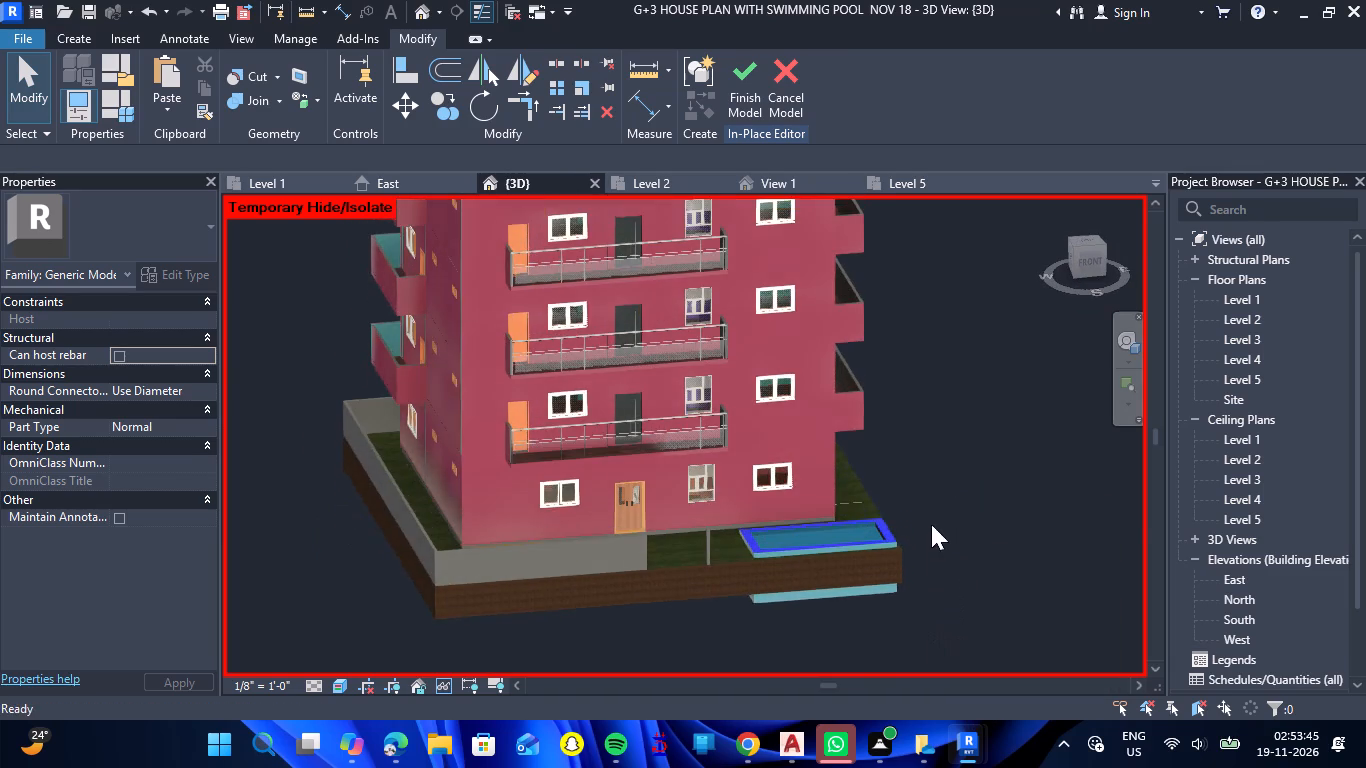
left_click_drag(955, 454, 939, 562, "shift")
right_click_drag(955, 454, 939, 562, "shift")
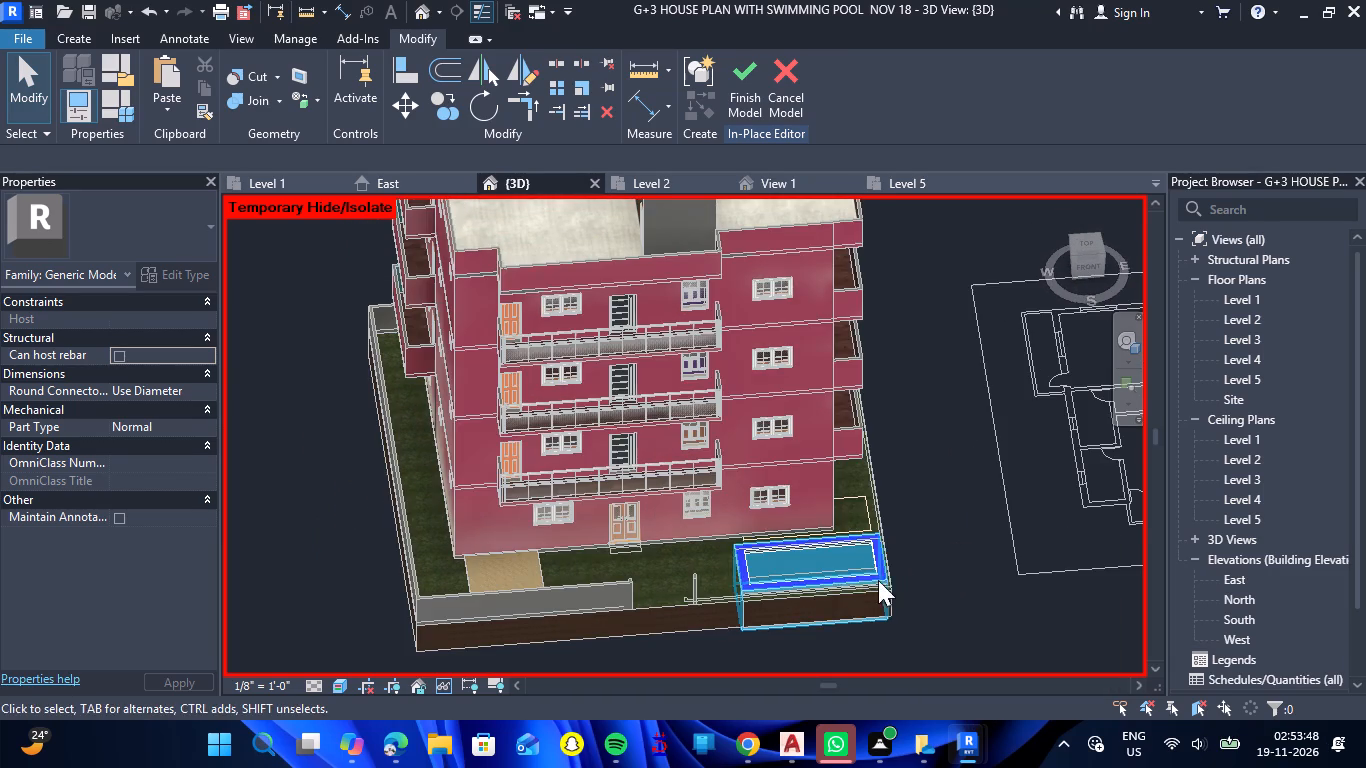
scroll(815, 567, "up", 6)
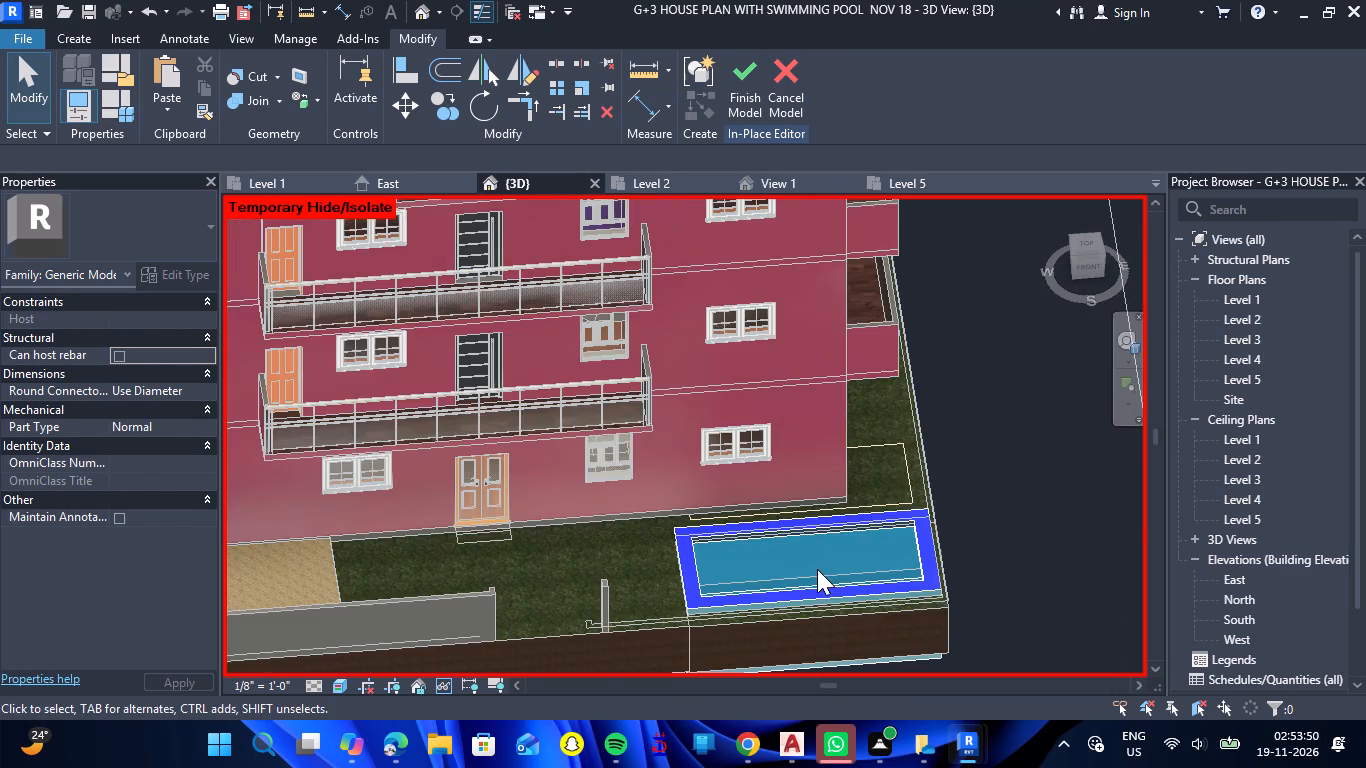
scroll(817, 569, "up", 5)
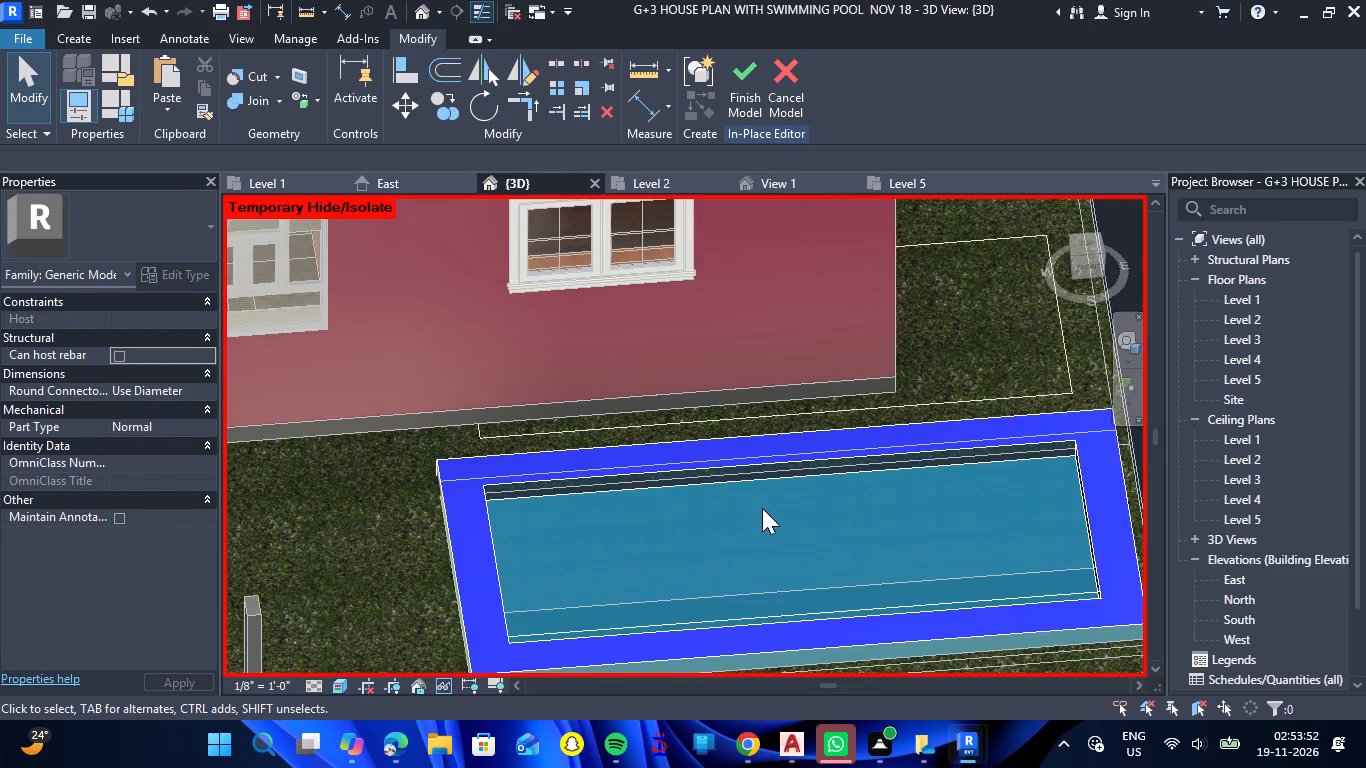
scroll(762, 507, "down", 5)
scroll(742, 566, "up", 5)
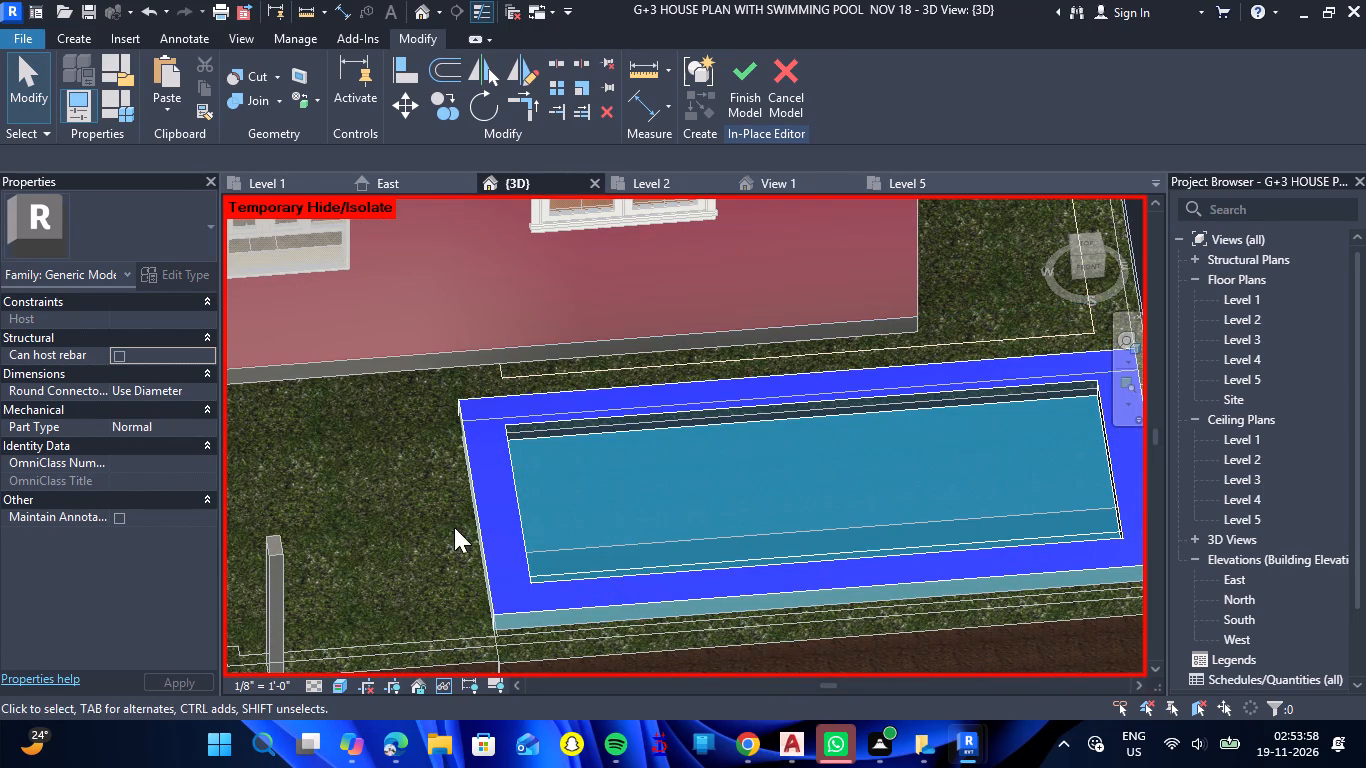
scroll(461, 522, "down", 4)
left_click_drag(383, 532, 390, 536, "shift")
right_click_drag(383, 532, 390, 536, "shift")
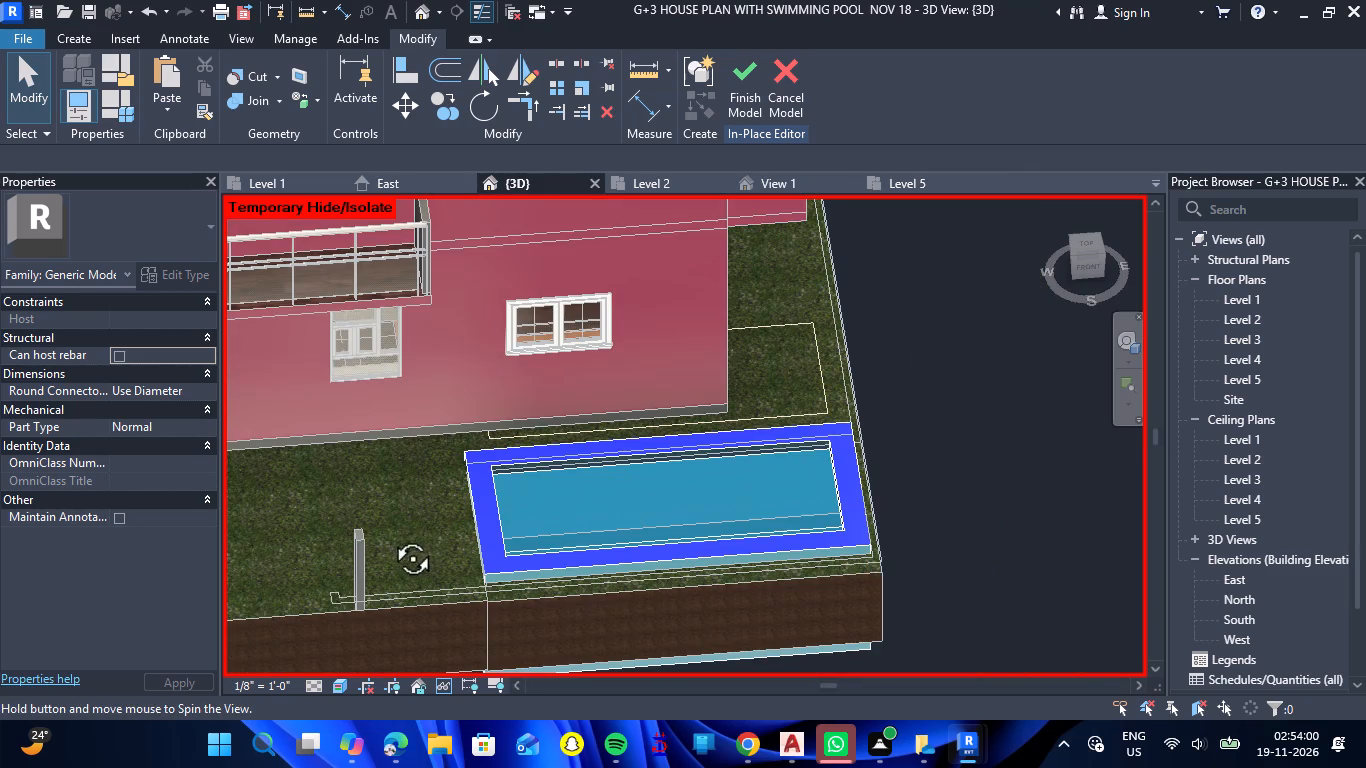
left_click_drag(390, 536, 535, 576, "shift")
right_click_drag(390, 536, 535, 576, "shift")
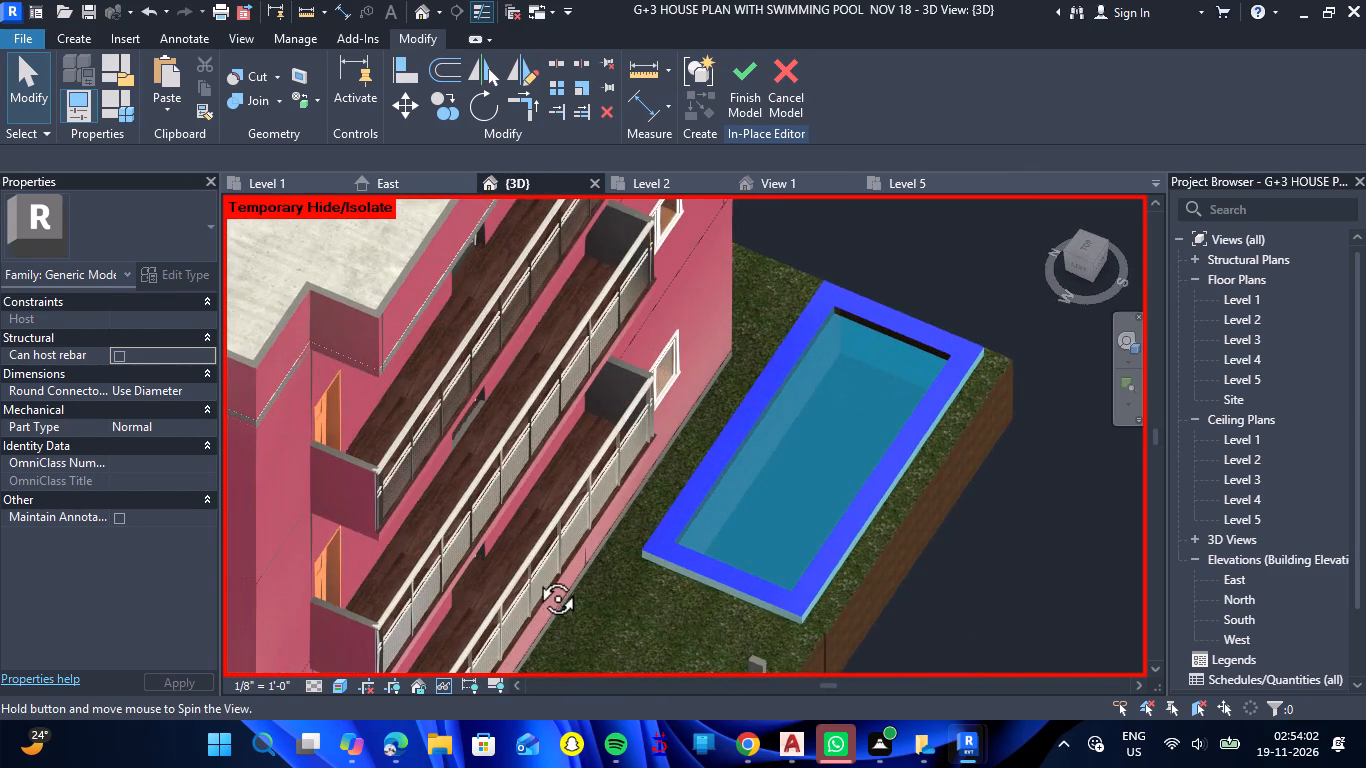
left_click_drag(535, 576, 574, 571, "shift")
right_click_drag(535, 576, 574, 571, "shift")
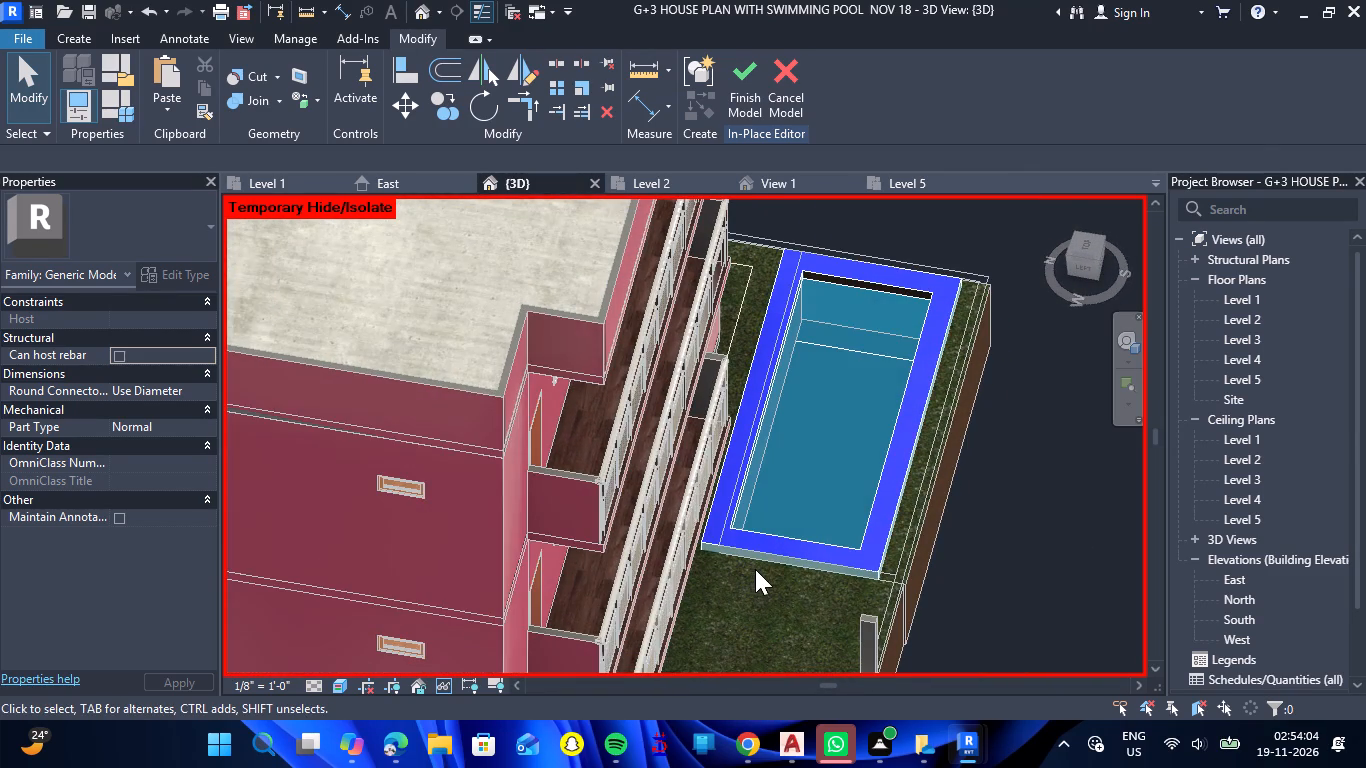
Check the pool rim's corner beside the site edge and finish the in-place pool model.
scroll(755, 569, "down", 4)
scroll(792, 581, "up", 2)
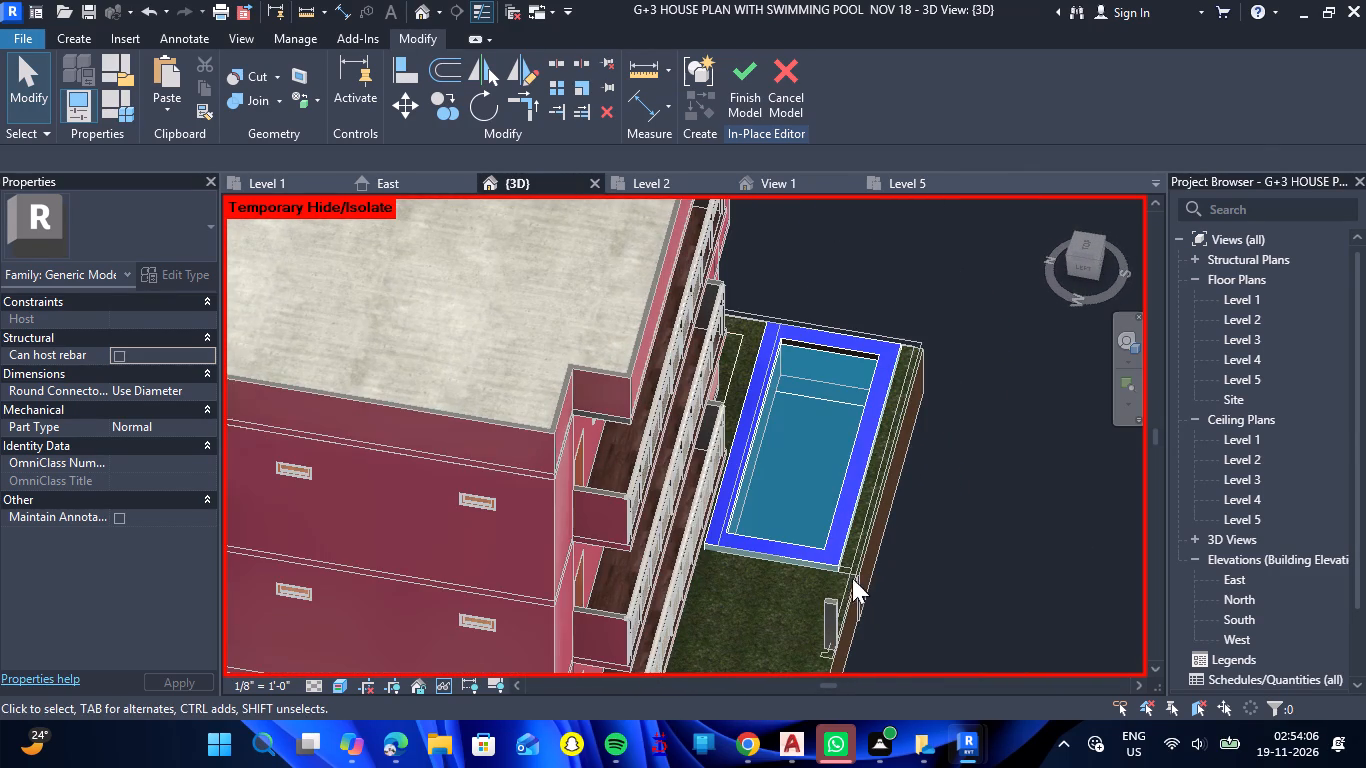
scroll(857, 596, "up", 11)
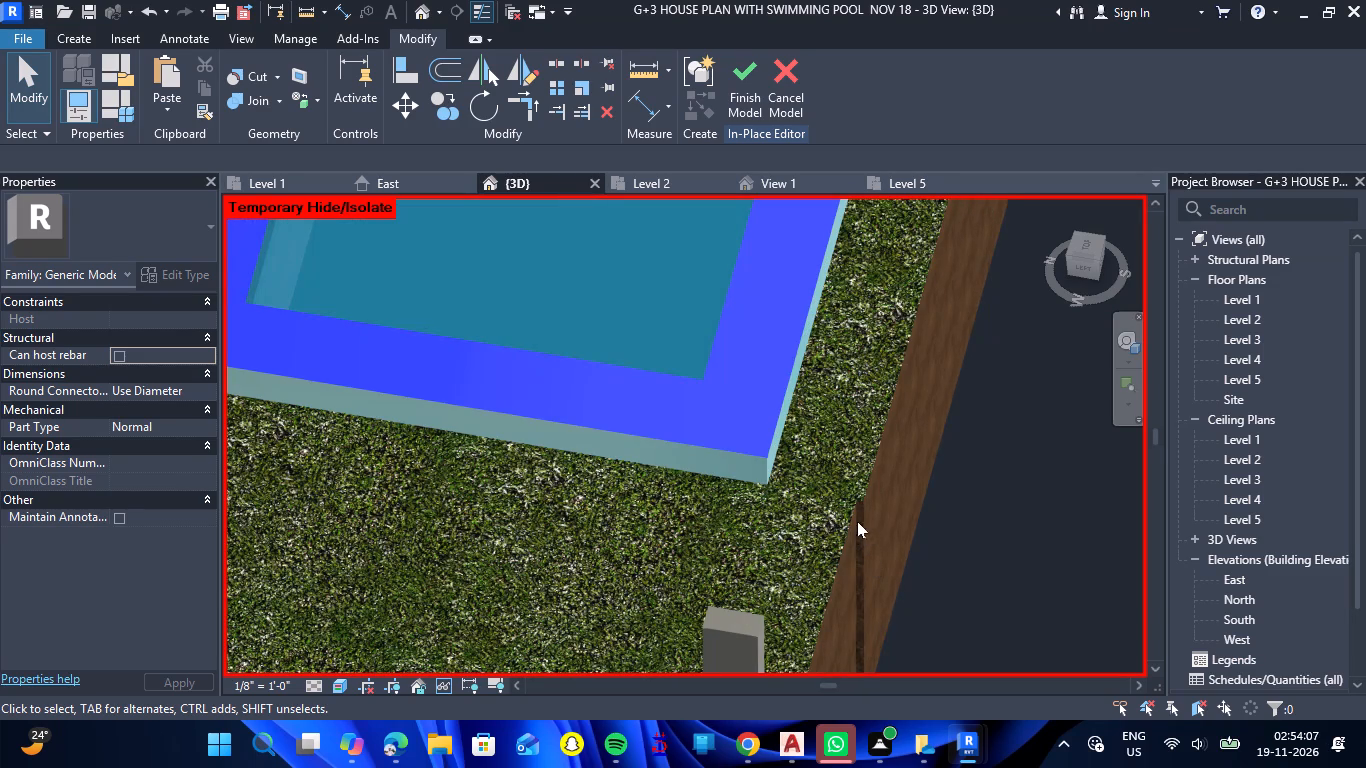
left_click(865, 511)
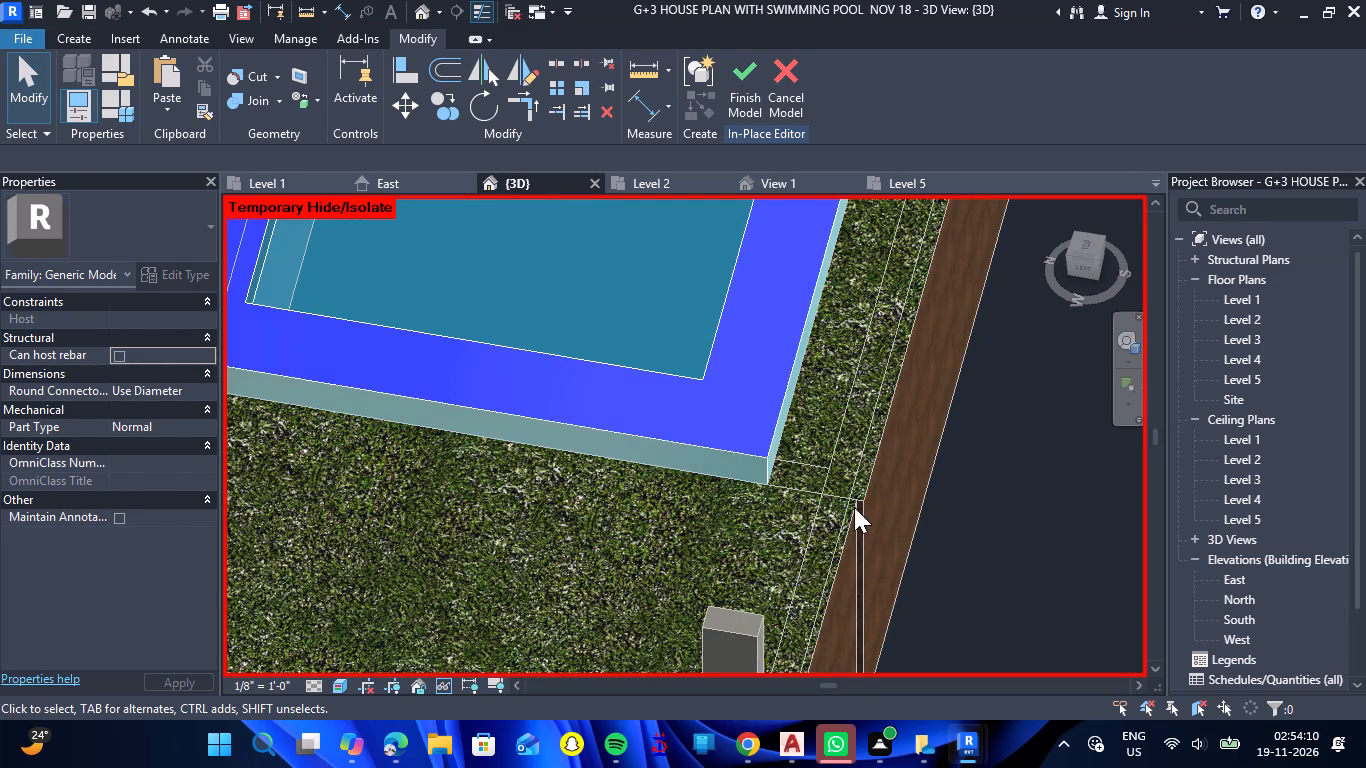
left_click(864, 499)
scroll(892, 499, "down", 7)
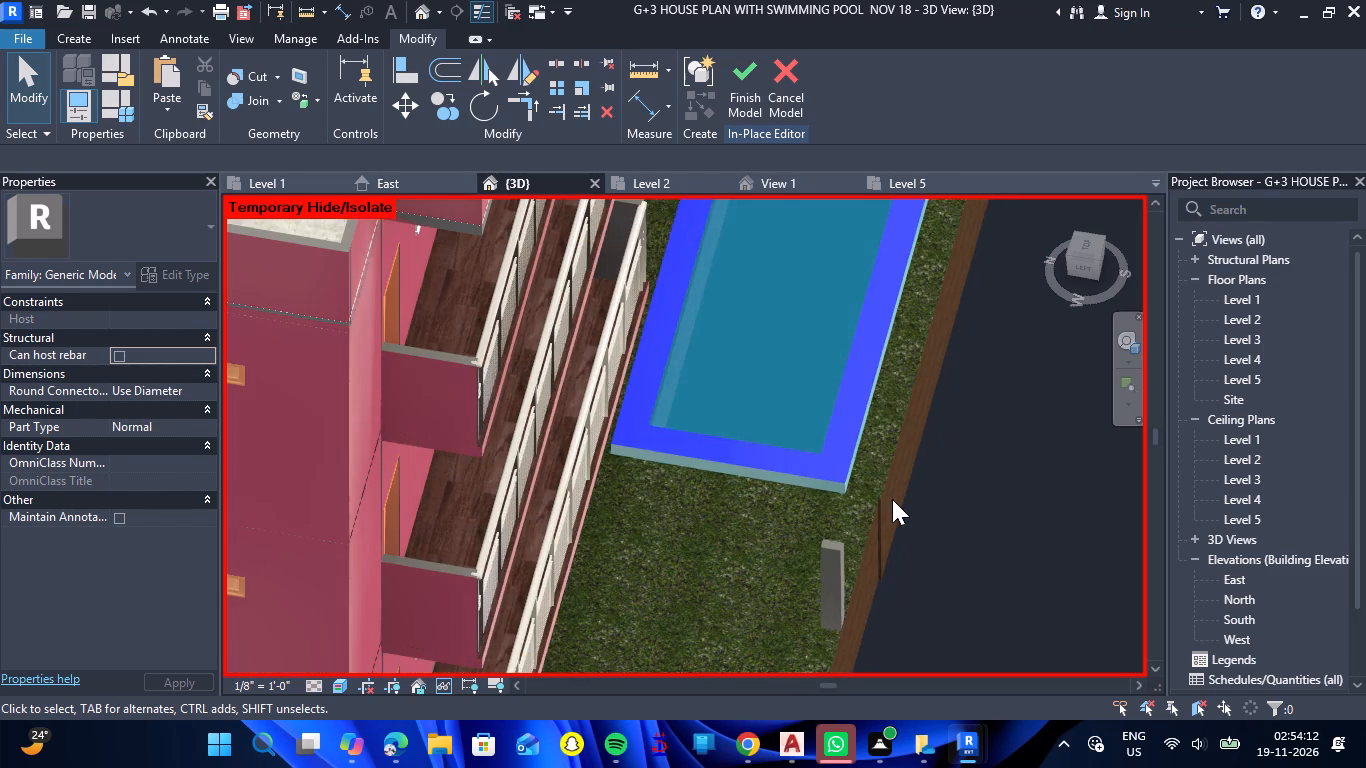
left_click(739, 101)
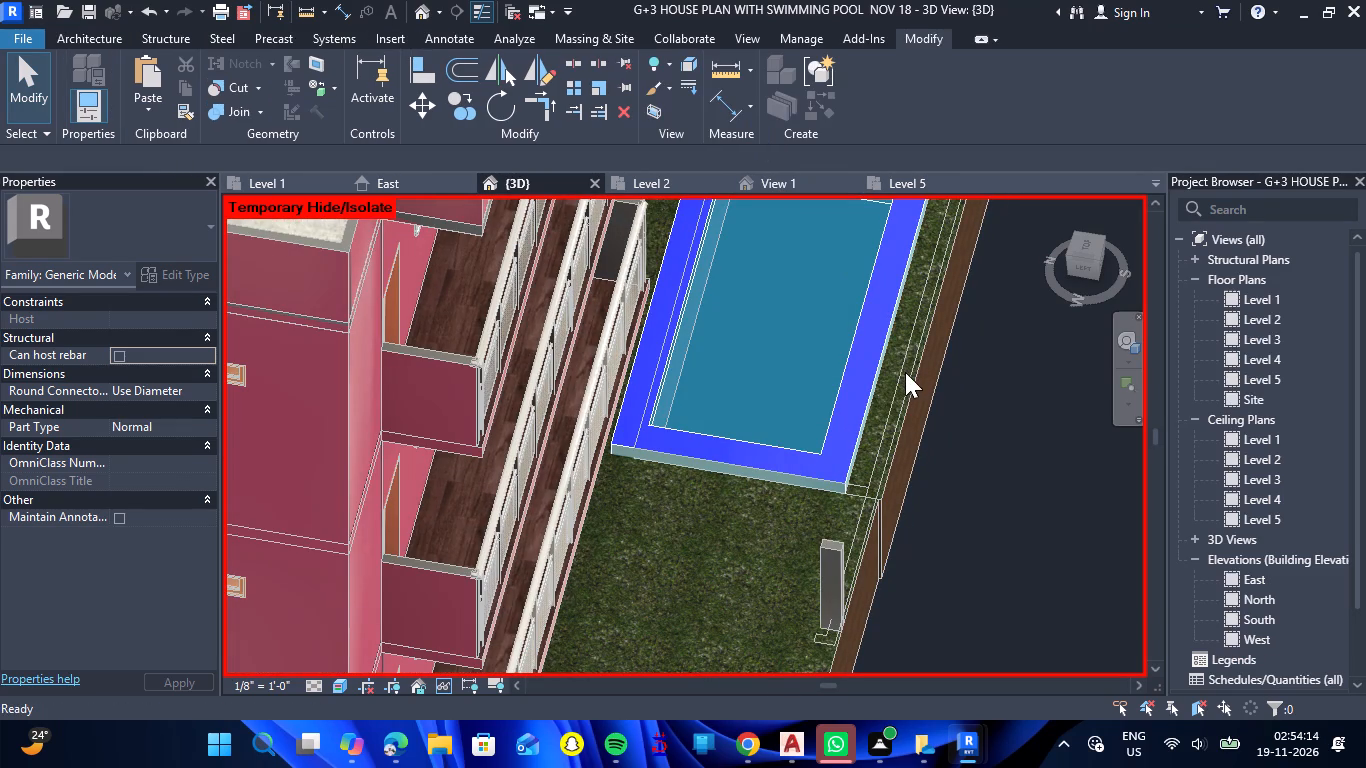
Examine the finished pool, its rim and the surrounding site from above and from the front of the house.
scroll(924, 434, "down", 4)
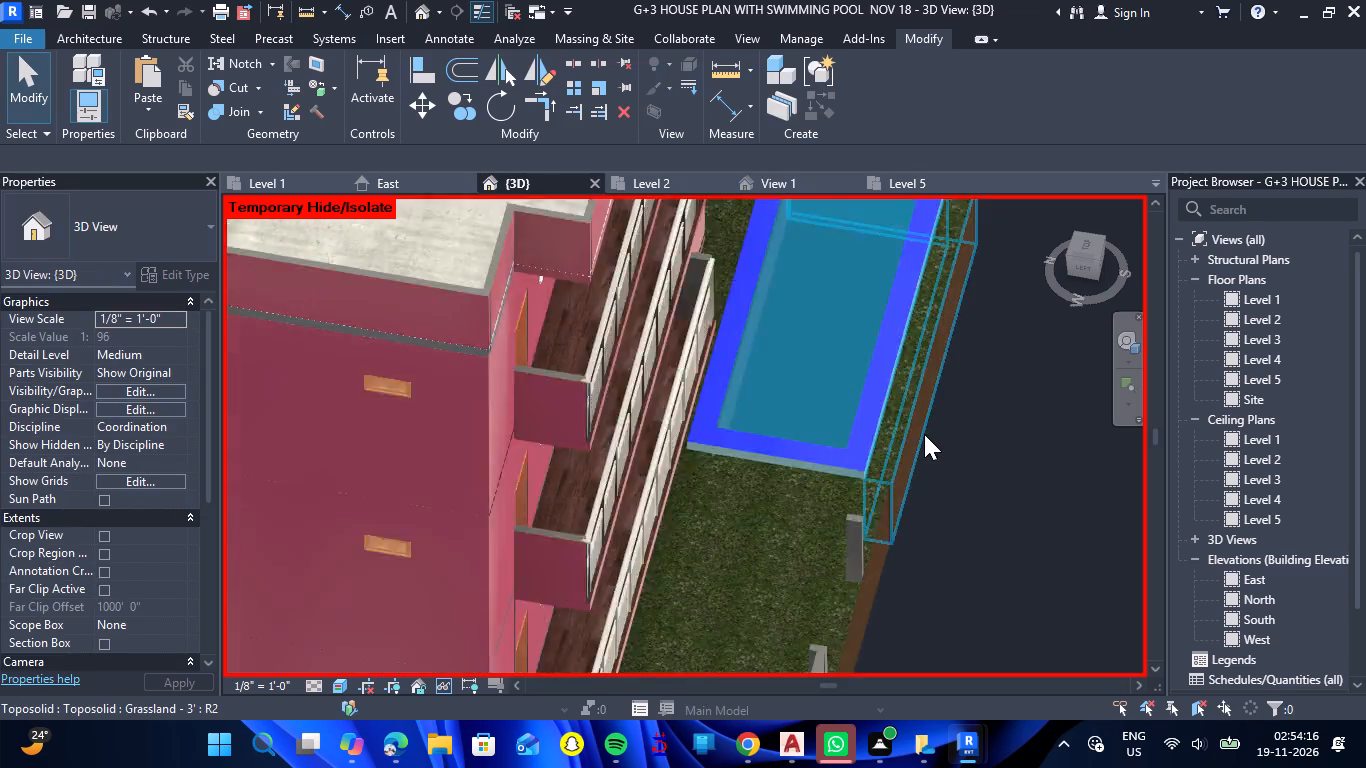
scroll(924, 434, "down", 3)
left_click_drag(968, 472, 912, 472, "shift")
right_click_drag(968, 472, 912, 472, "shift")
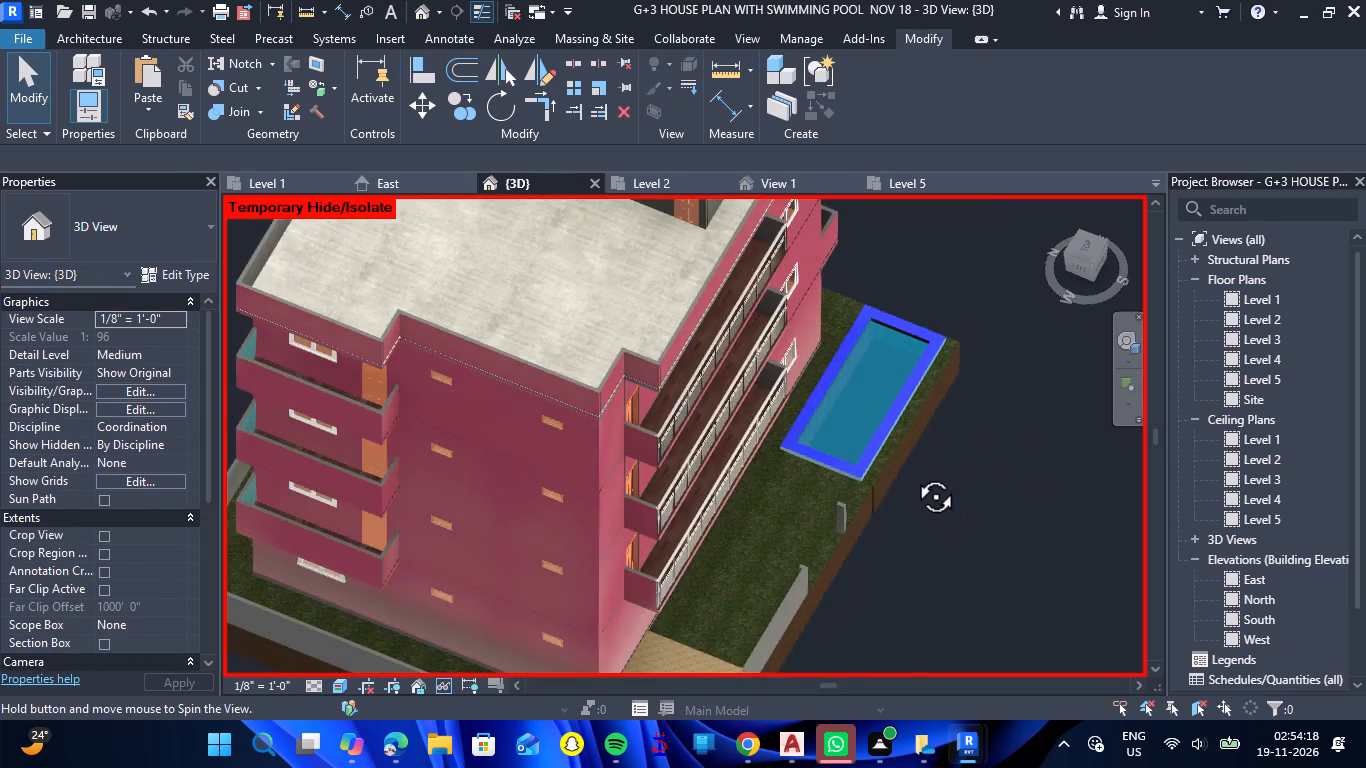
left_click_drag(912, 472, 856, 454, "shift")
right_click_drag(912, 472, 856, 454, "shift")
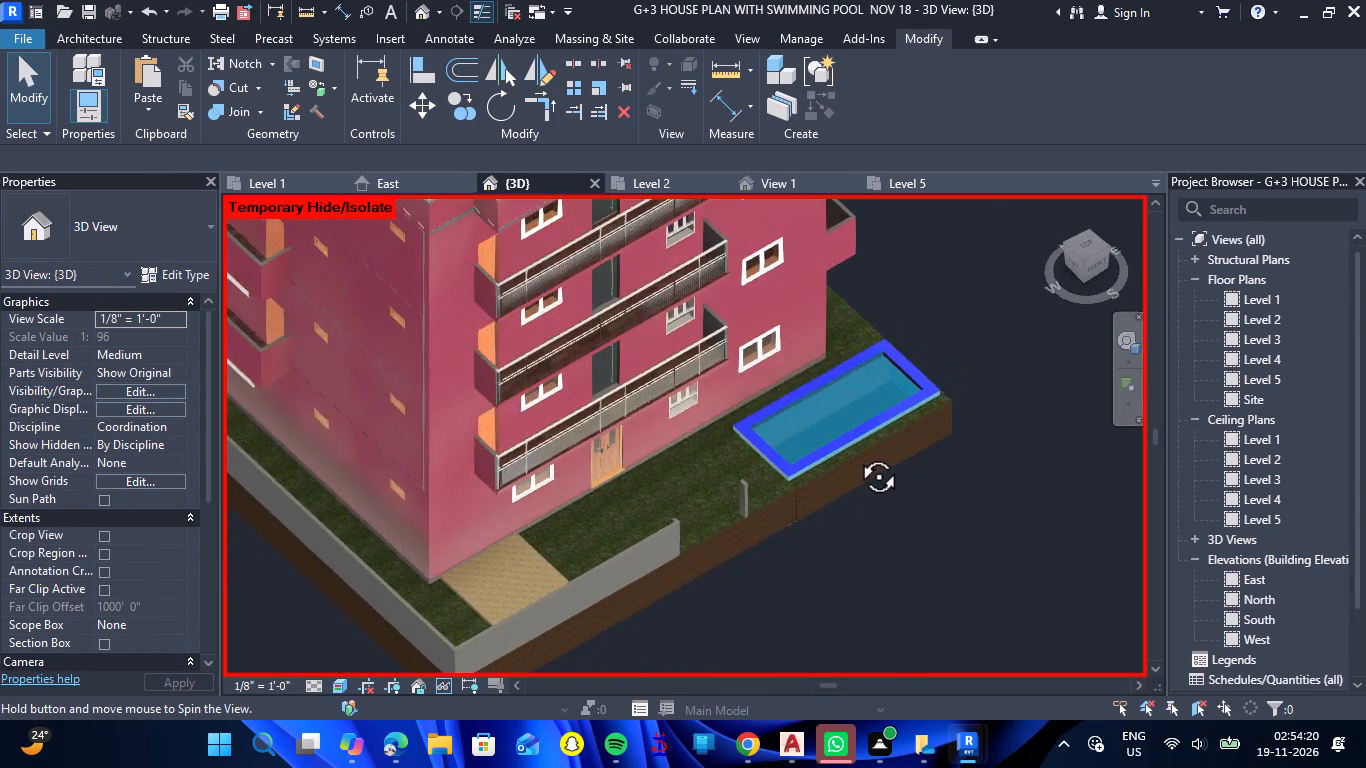
left_click_drag(856, 454, 795, 470, "shift")
right_click_drag(856, 454, 795, 470, "shift")
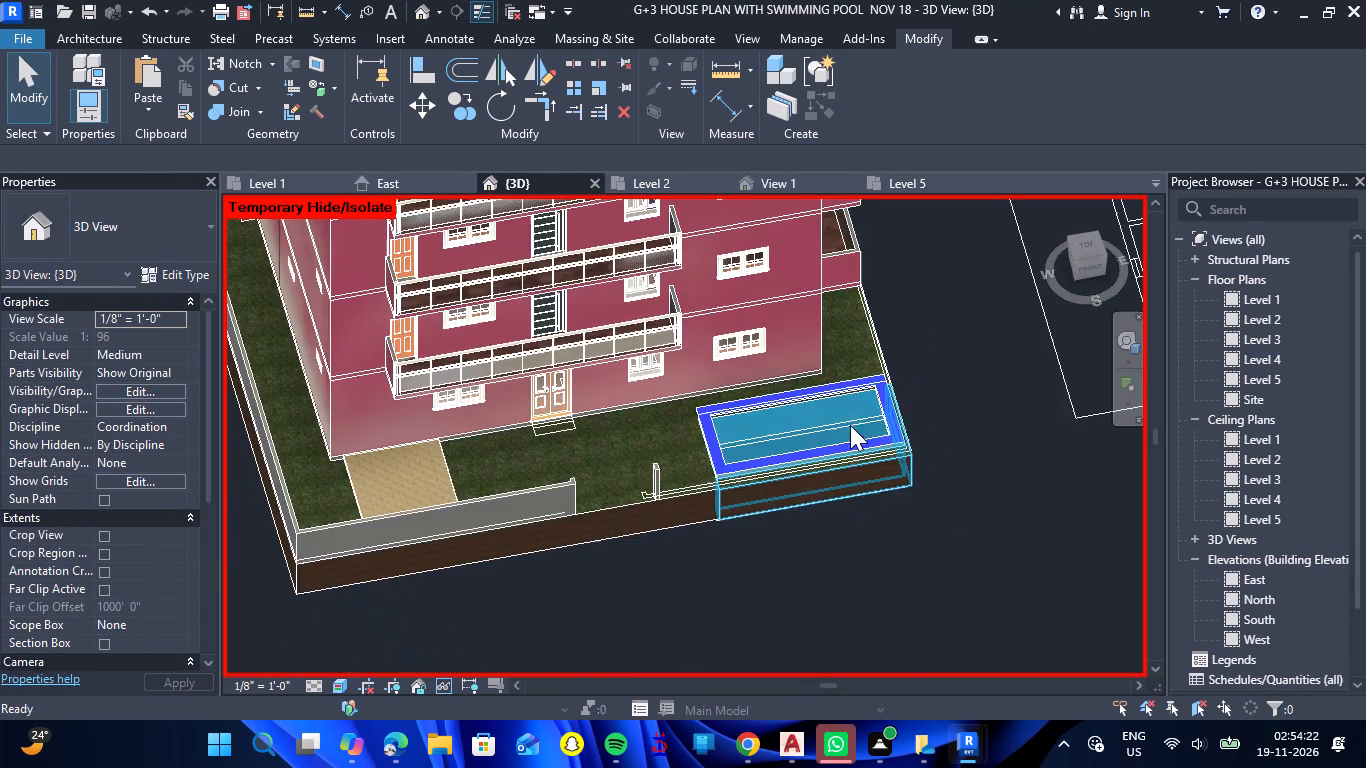
Reopen the SWIMMING POOL in-place model for editing.
scroll(862, 406, "up", 8)
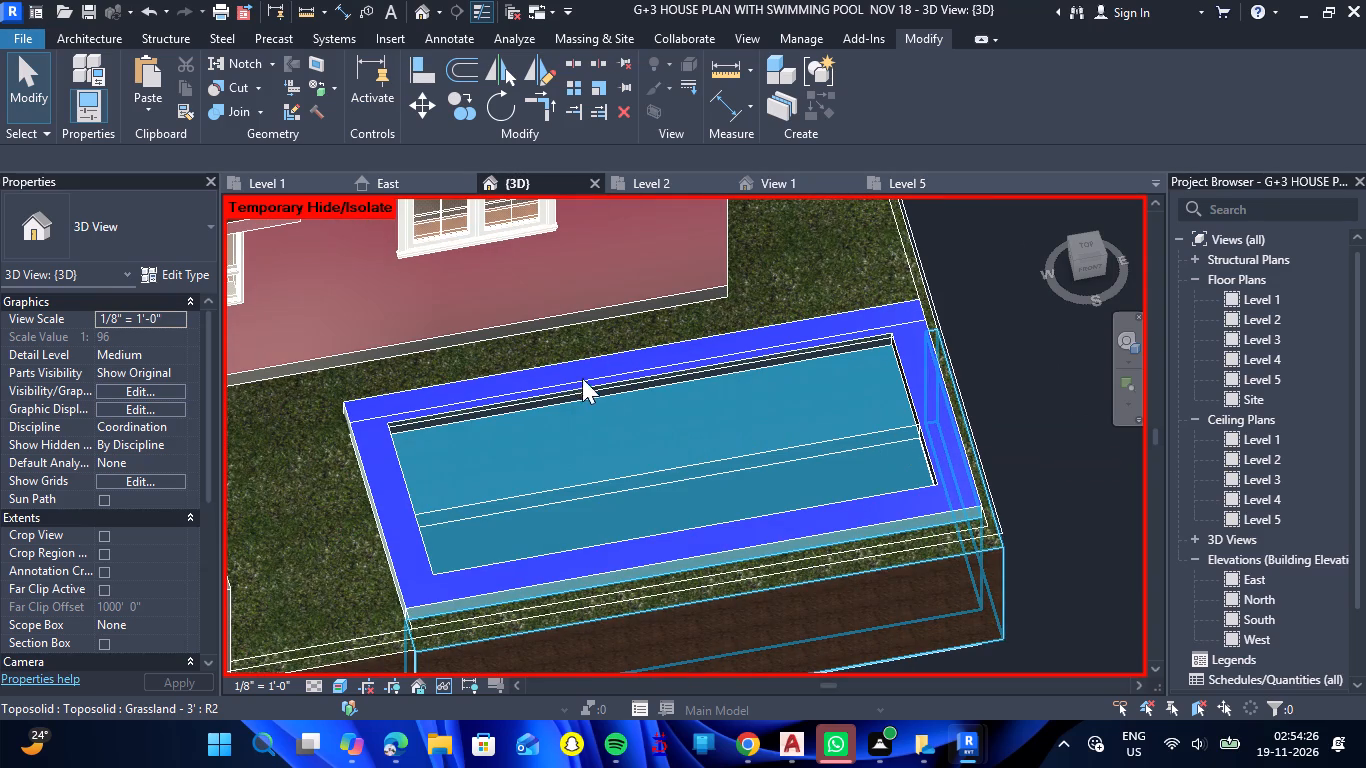
left_click(355, 454)
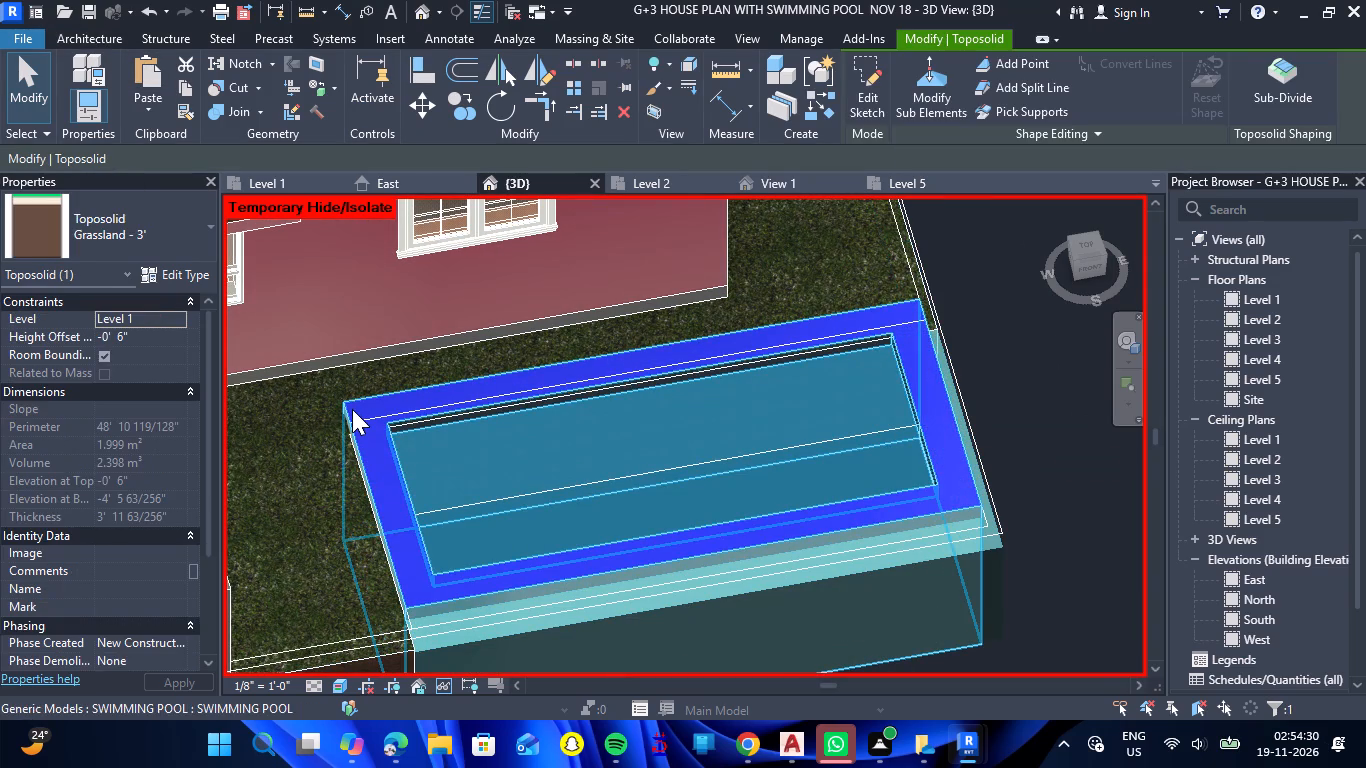
double_click(352, 409)
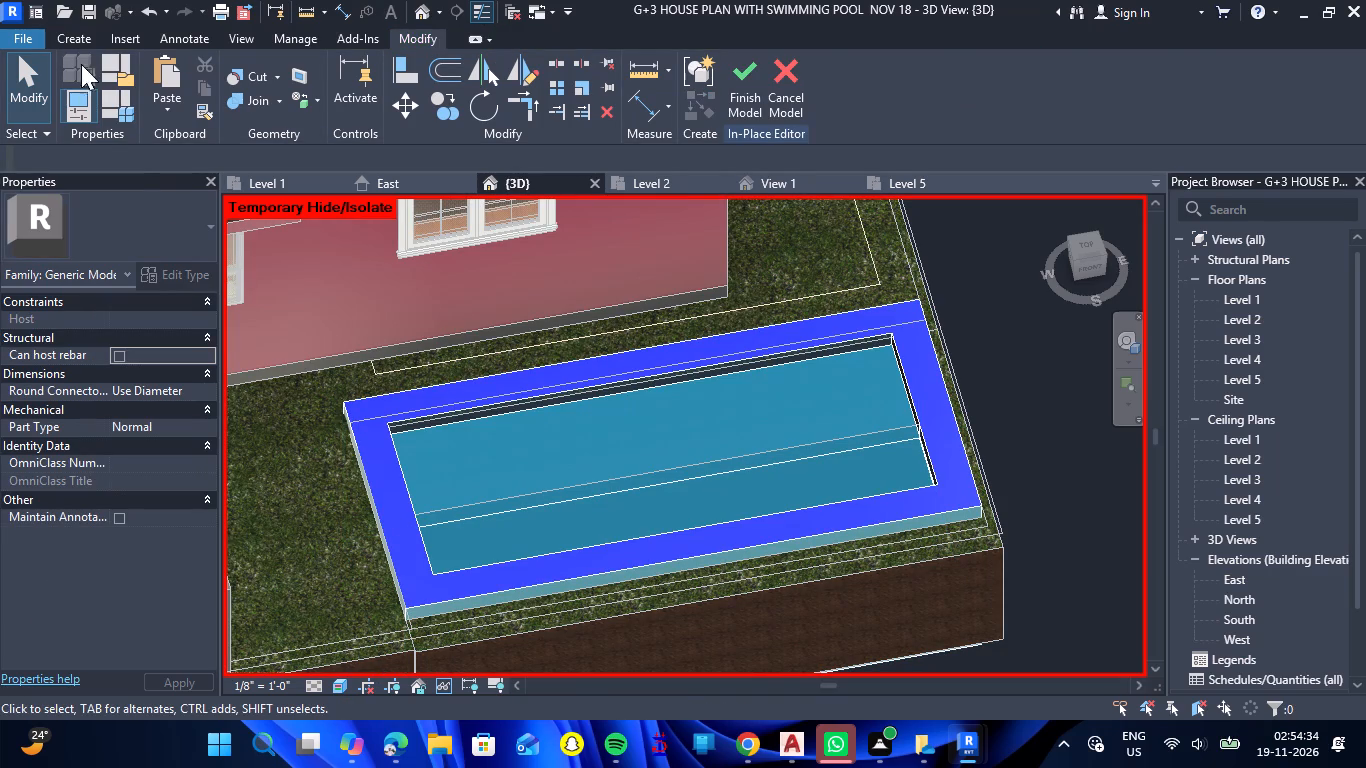
Start a solid extrusion in the Level 1 plan, picking the Grassland toposolid's front boundary beside the gate opening as its work plane.
left_click(86, 42)
left_click(153, 93)
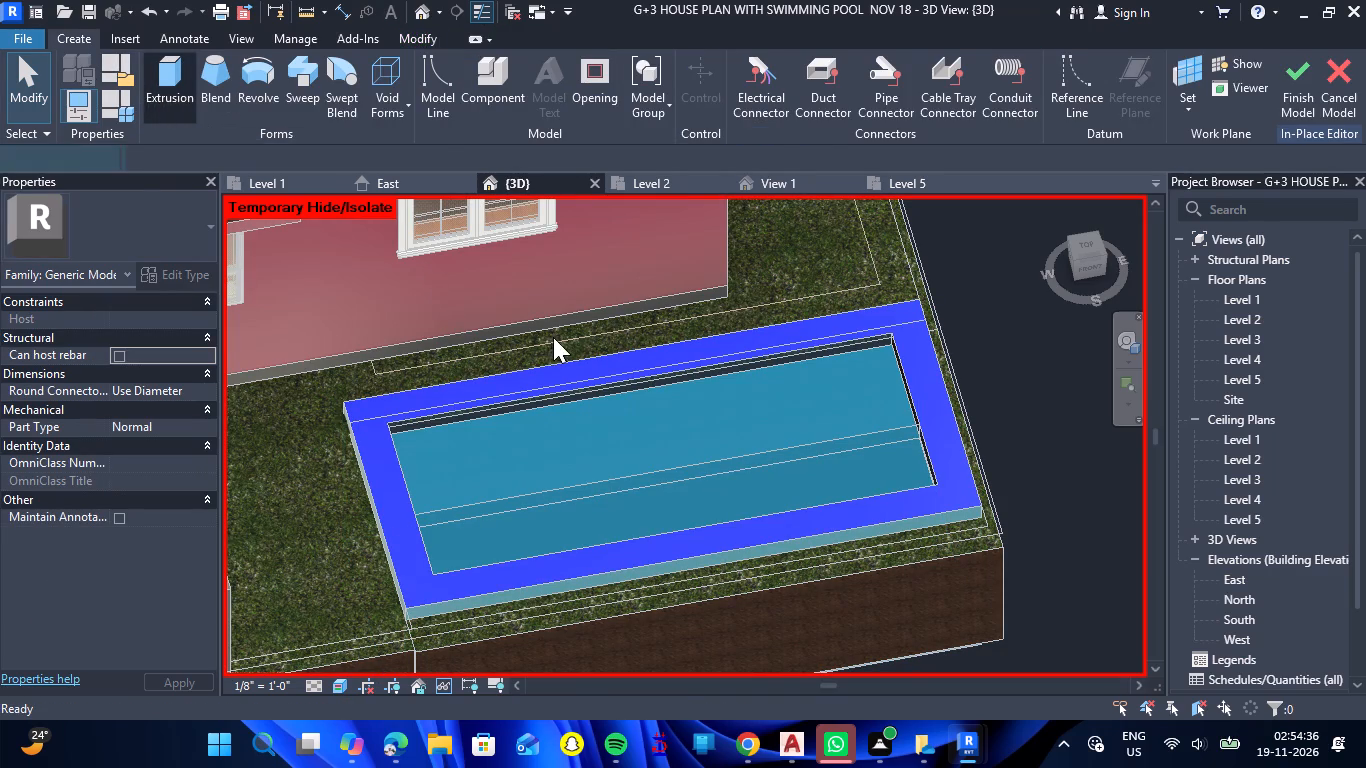
left_click(301, 180)
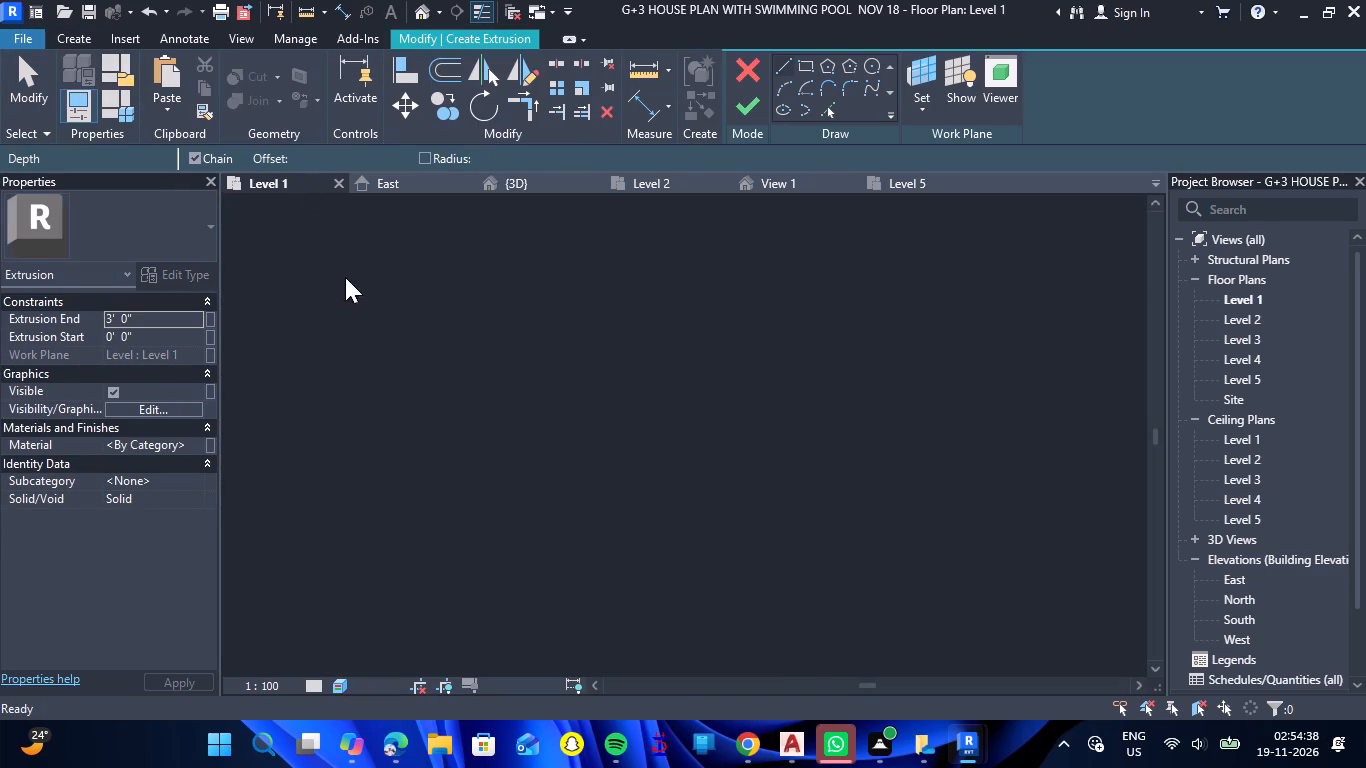
scroll(545, 419, "down", 7)
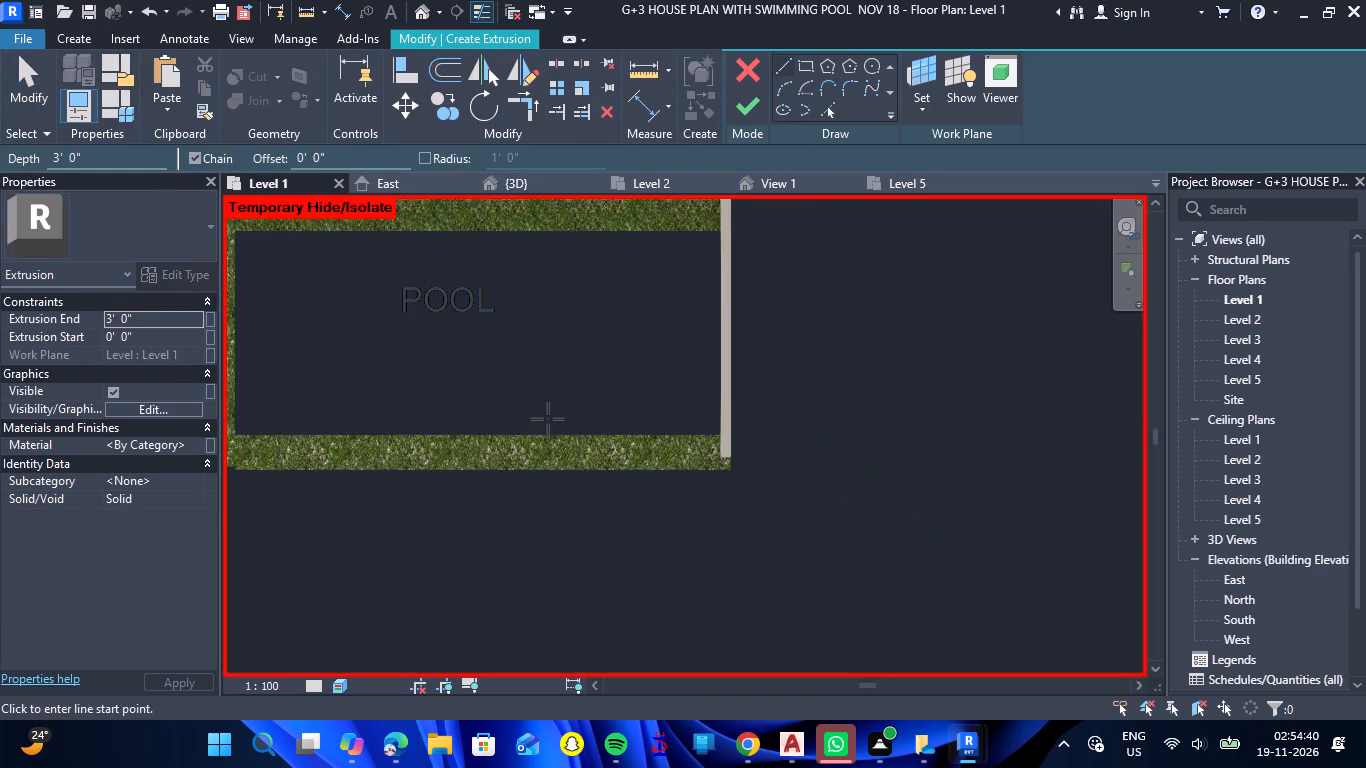
scroll(550, 418, "down", 6)
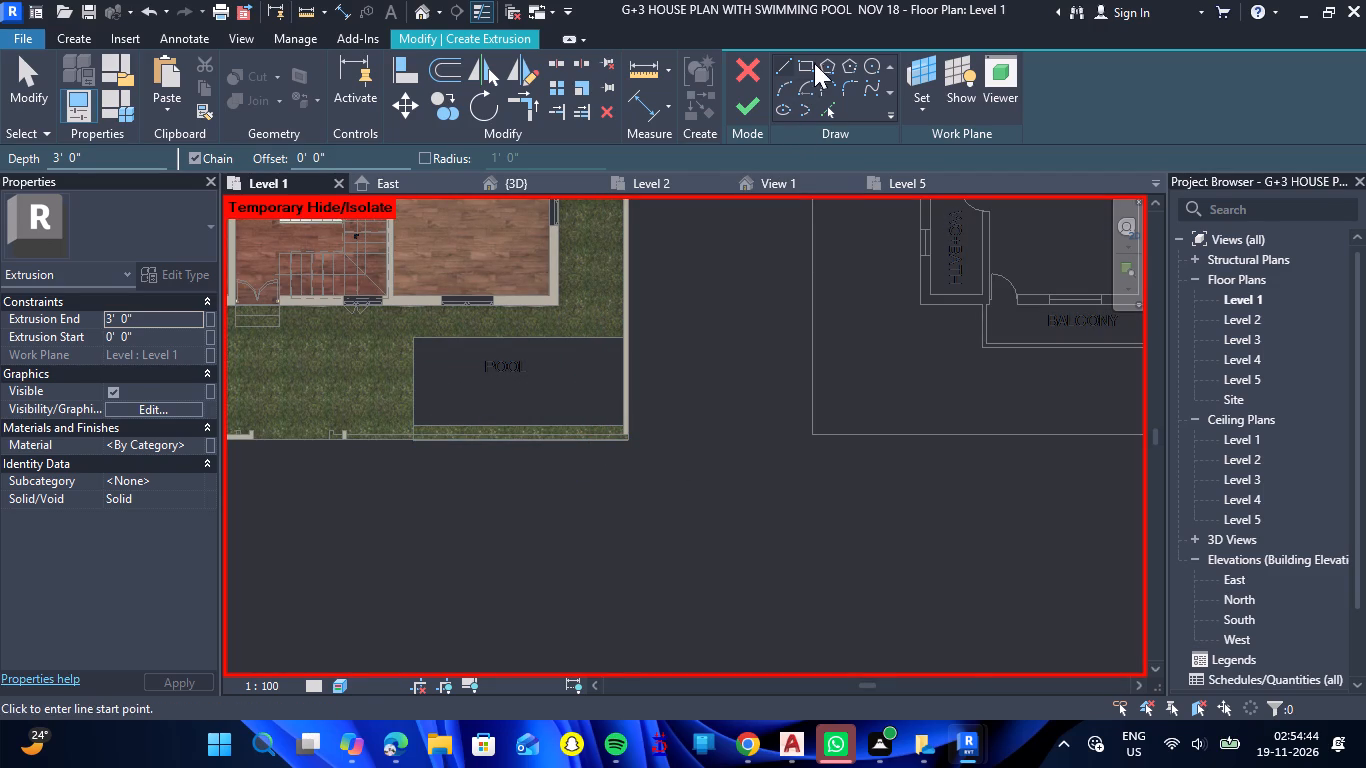
left_click(913, 118)
left_click(933, 191)
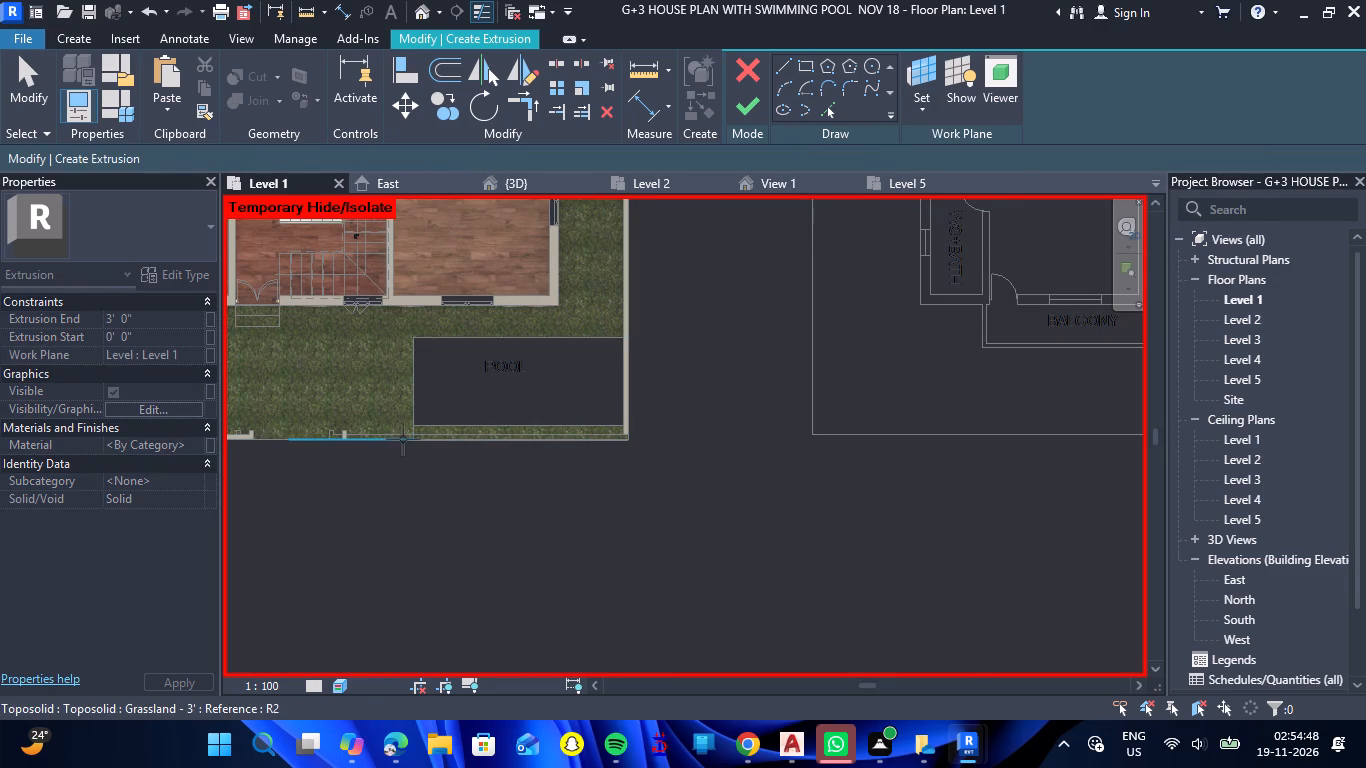
left_click(280, 436)
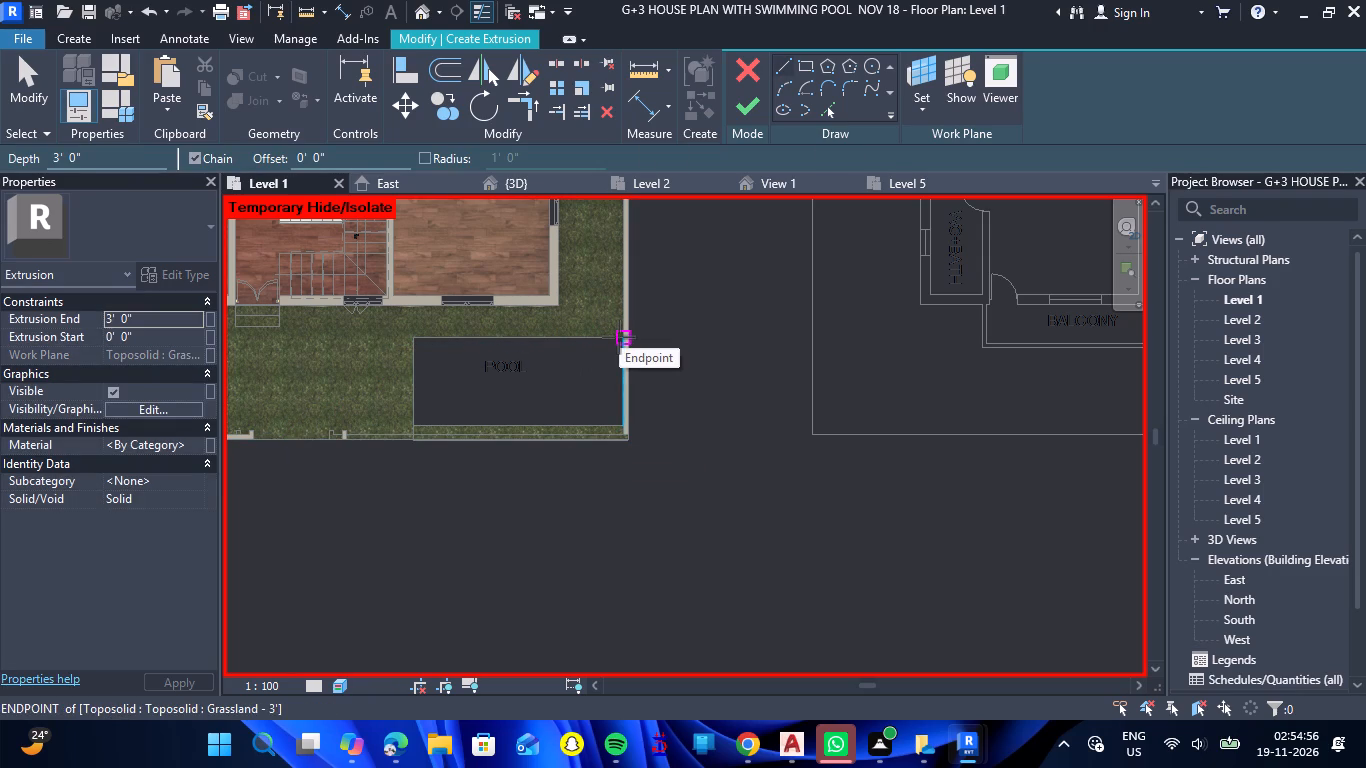
Pick the pool opening's long side nearest the house, its short side and the adjoining site front edge as extrusion sketch lines.
left_click(822, 111)
left_click(568, 335)
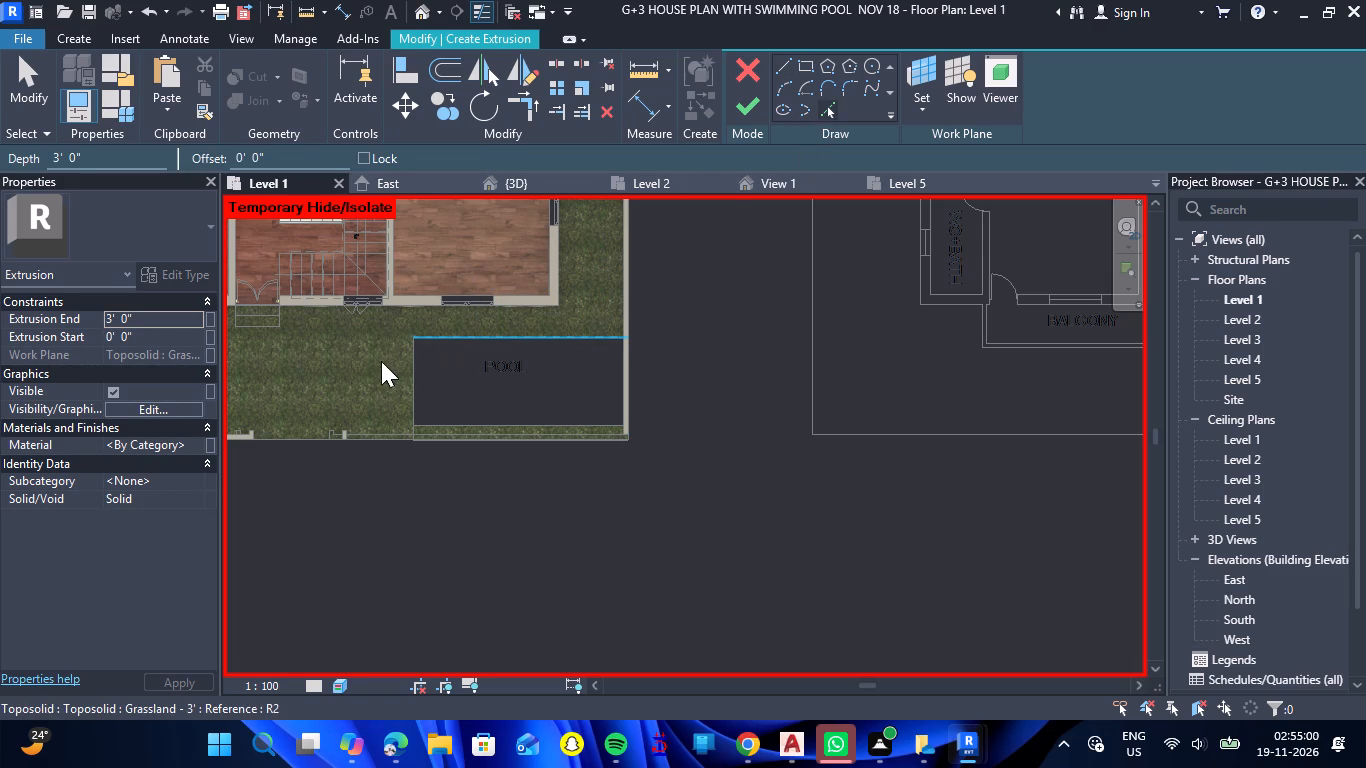
left_click(407, 372)
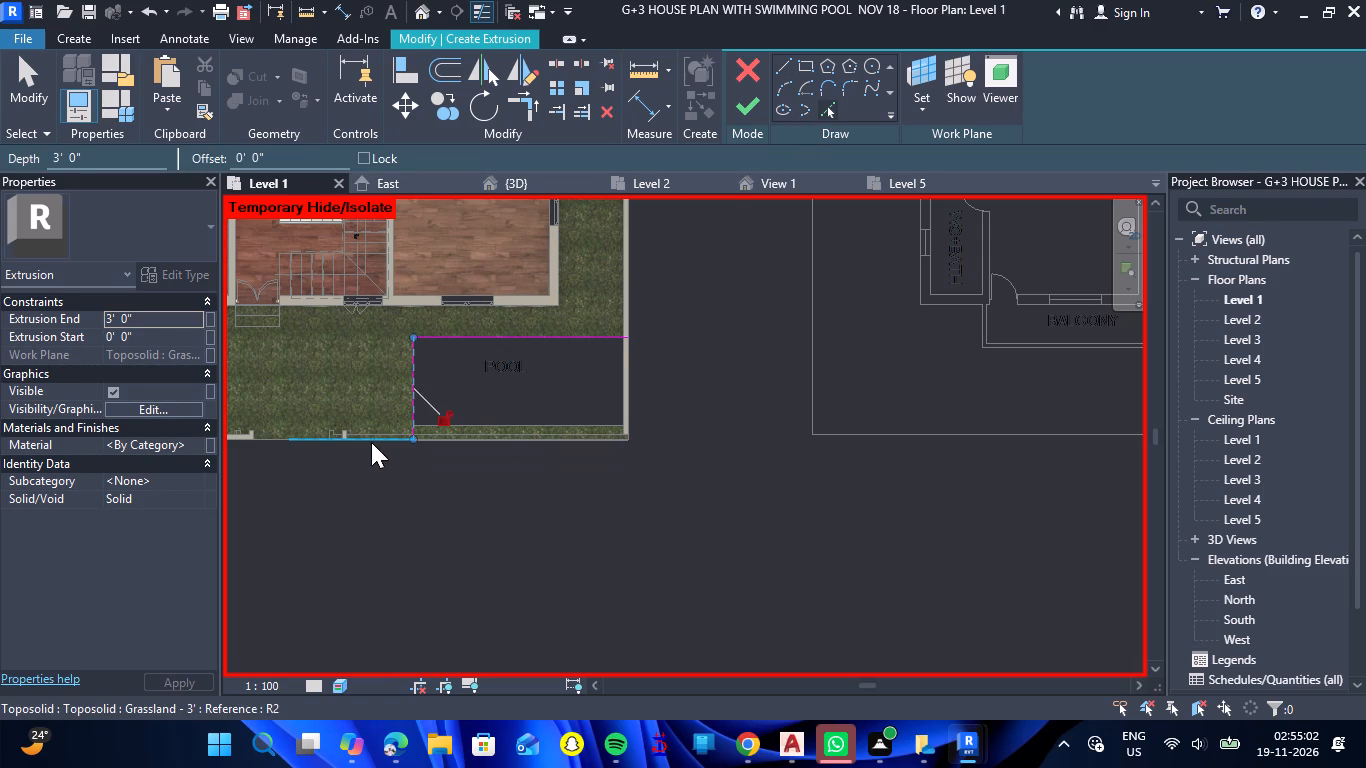
left_click(370, 442)
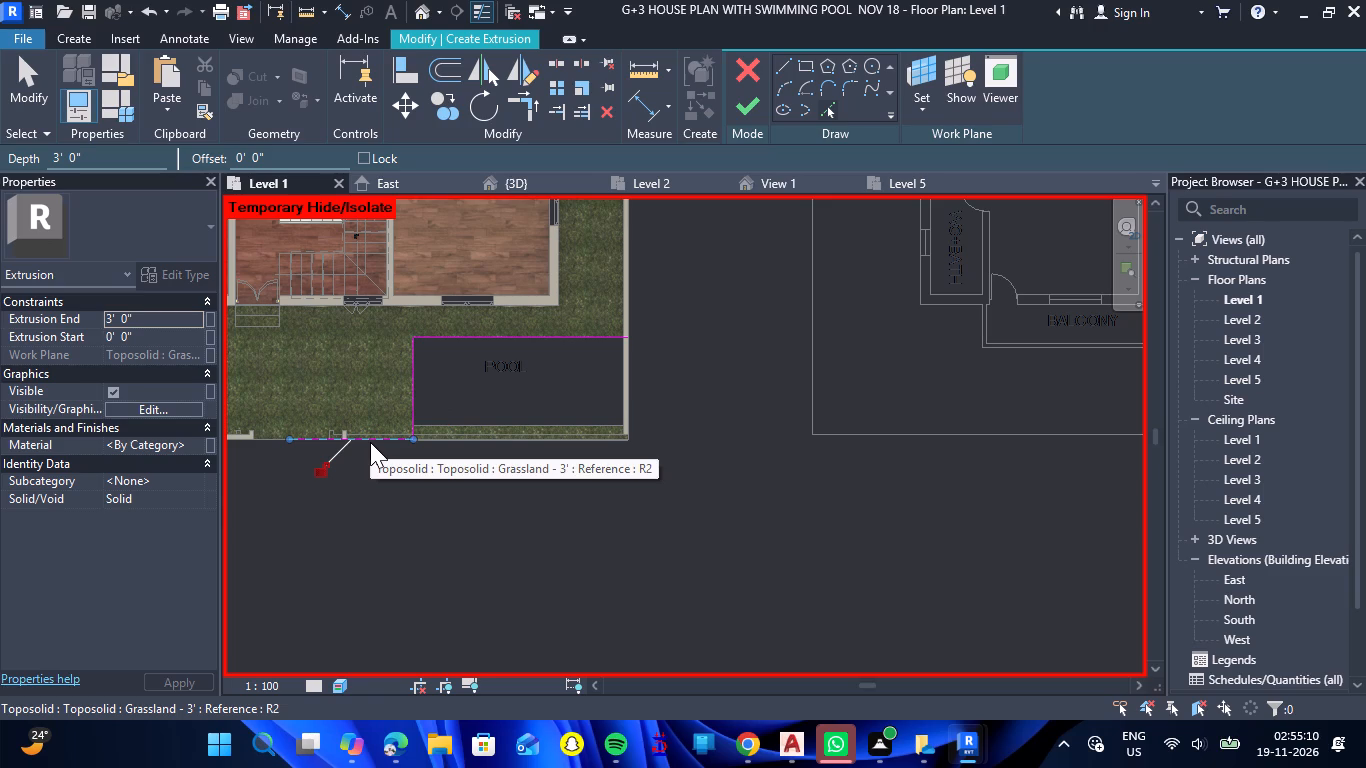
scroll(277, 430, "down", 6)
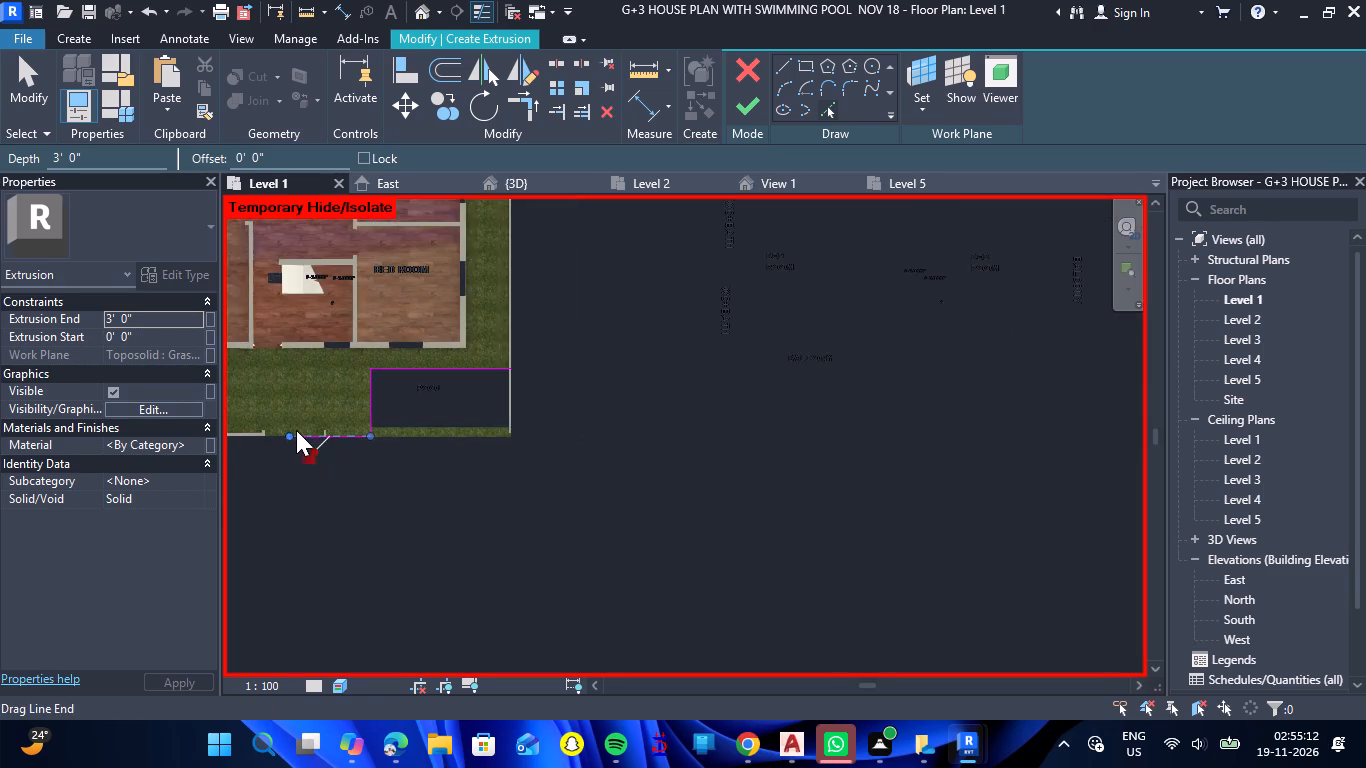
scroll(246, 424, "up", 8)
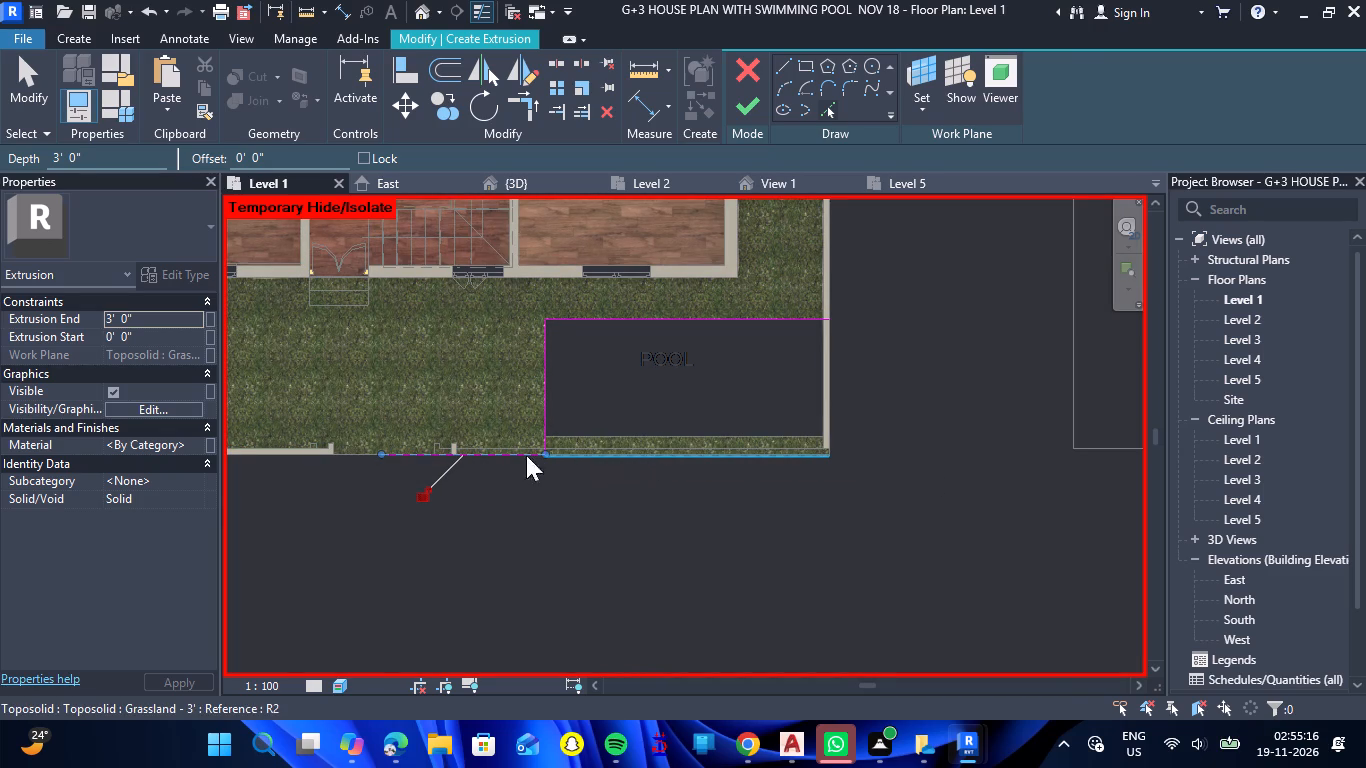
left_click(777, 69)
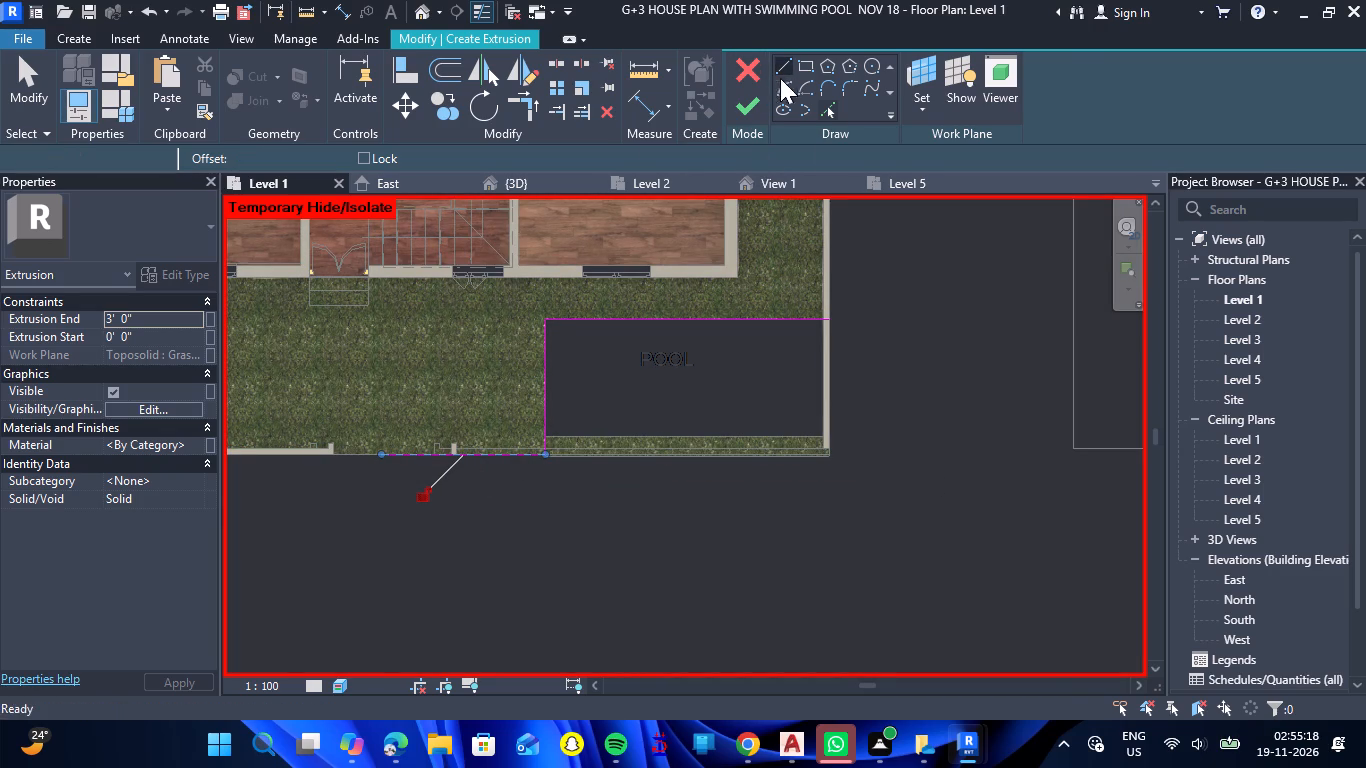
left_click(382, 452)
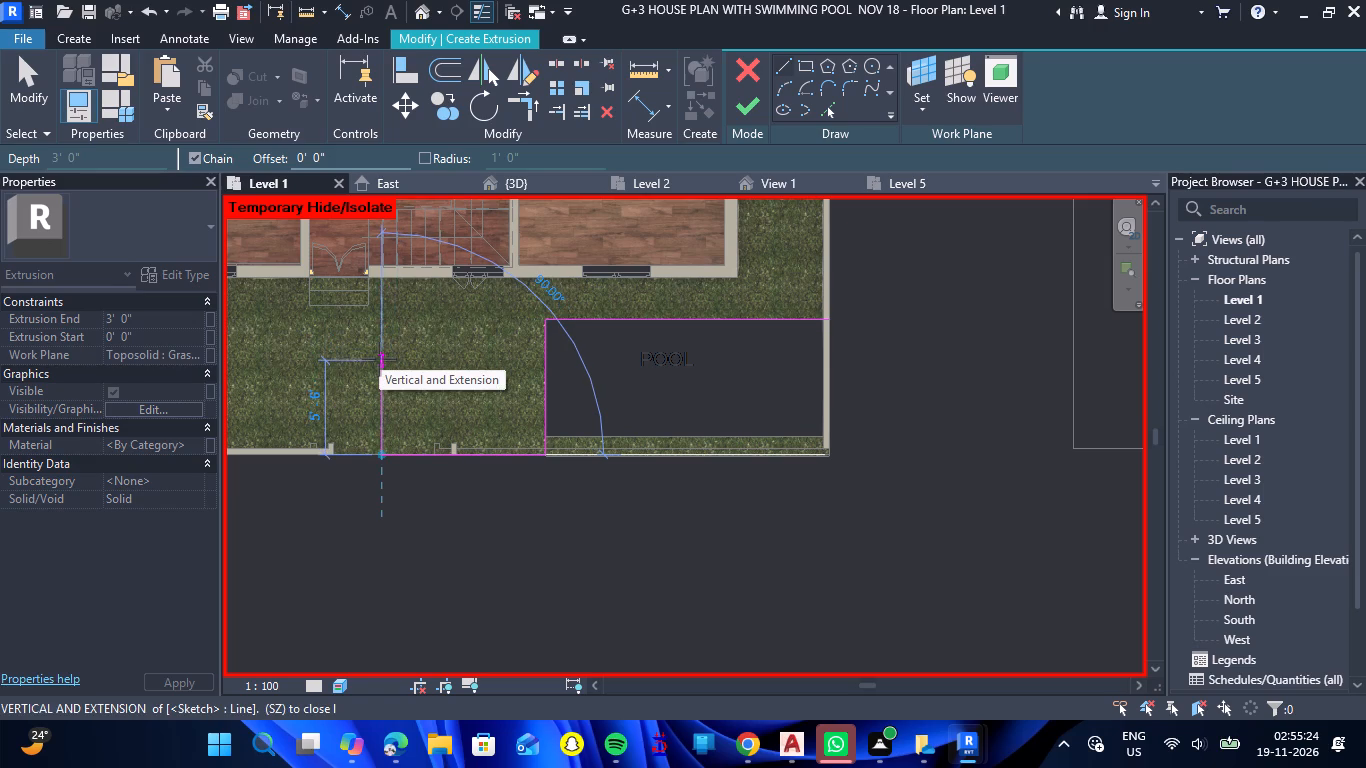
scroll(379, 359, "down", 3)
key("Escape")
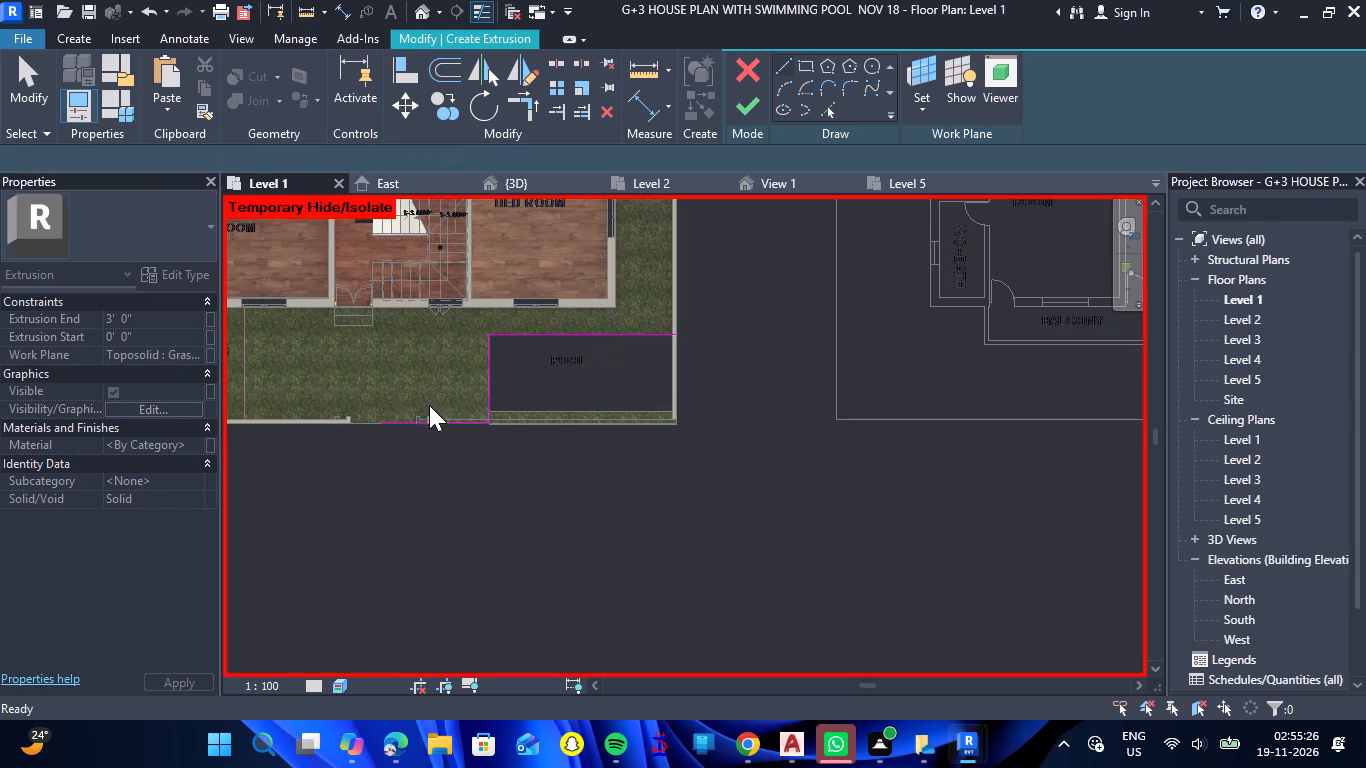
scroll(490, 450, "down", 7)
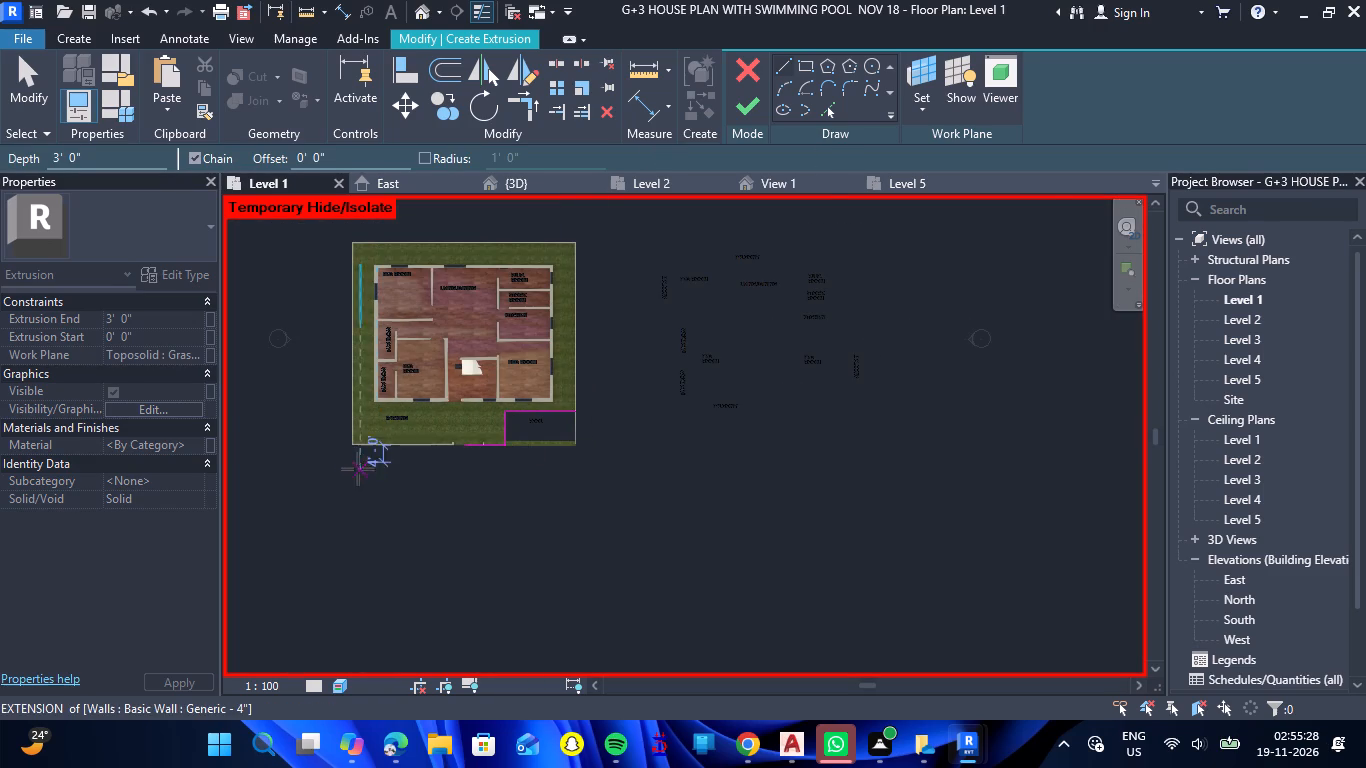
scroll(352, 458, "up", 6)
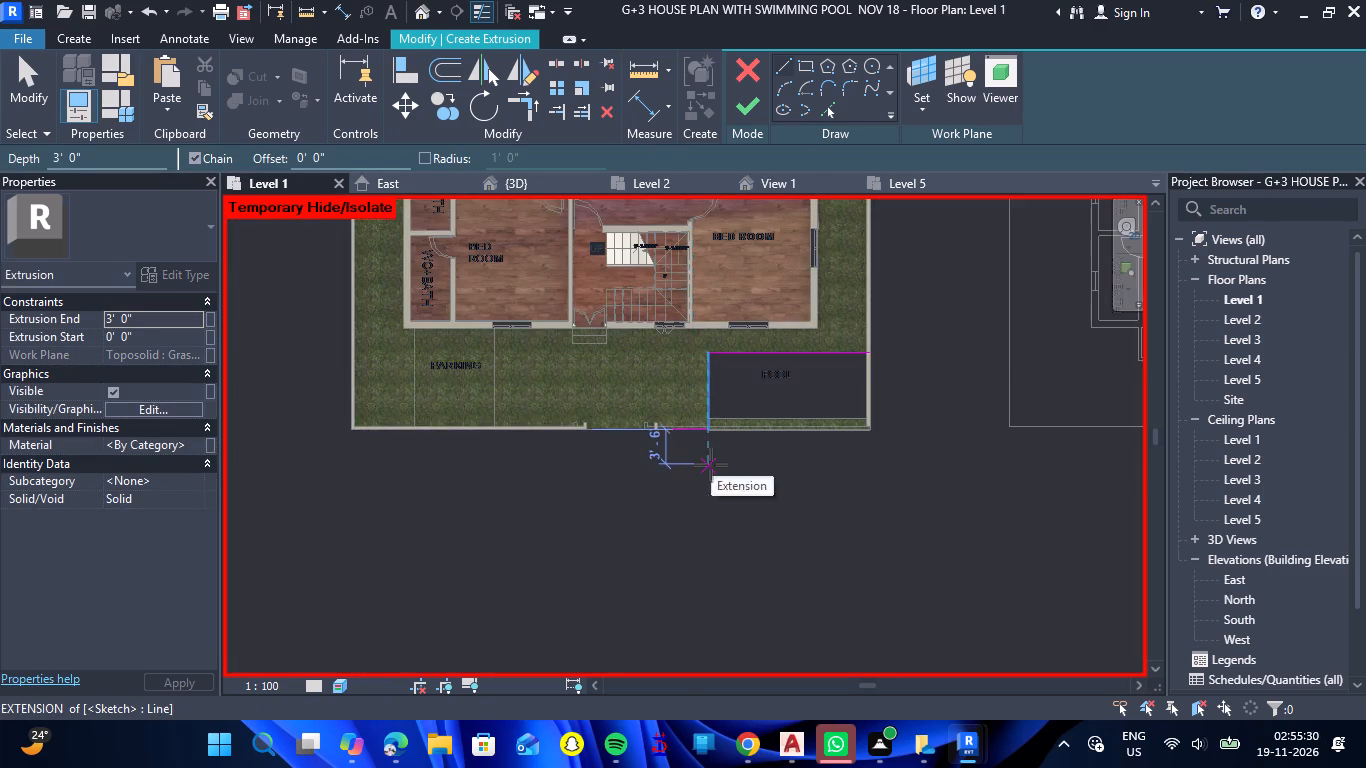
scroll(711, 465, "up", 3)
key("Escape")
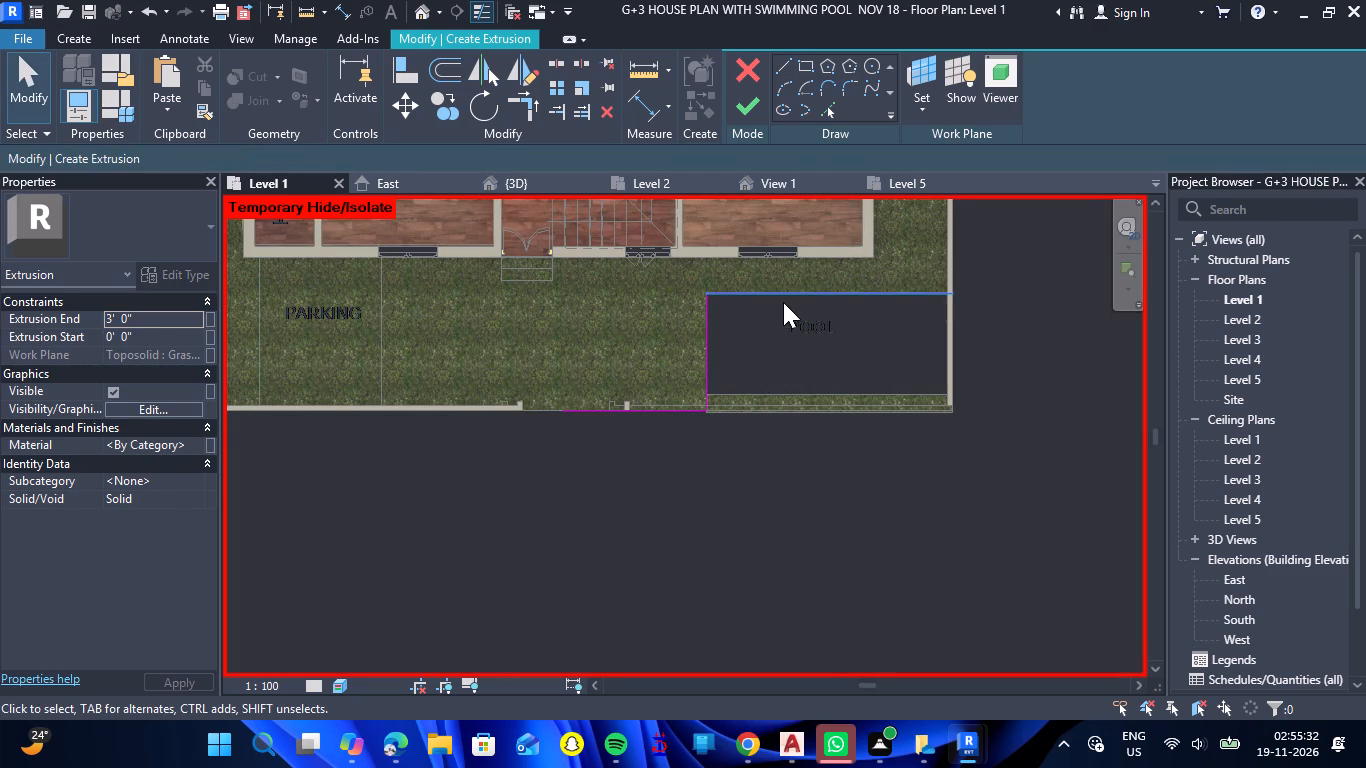
Select the extrusion sketch line along the pool's long side nearest the house.
left_click(790, 296)
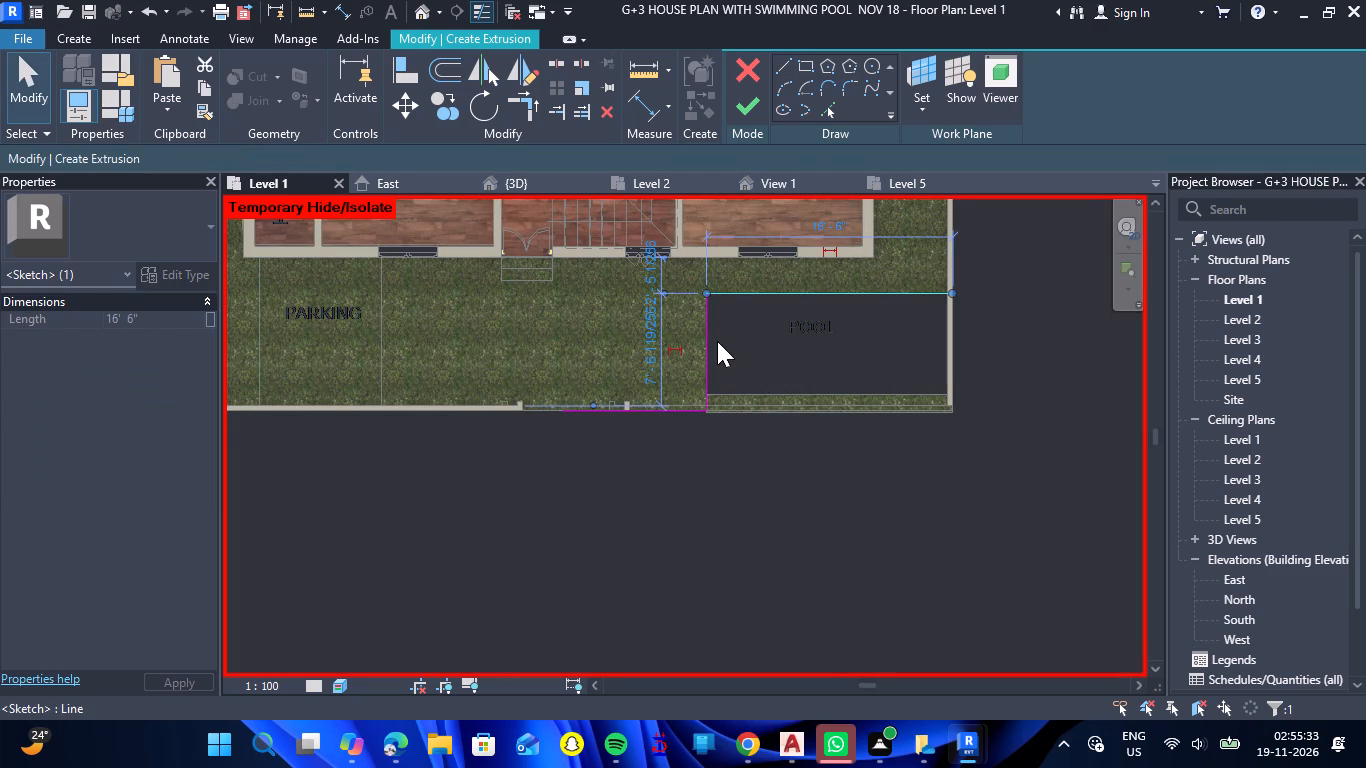
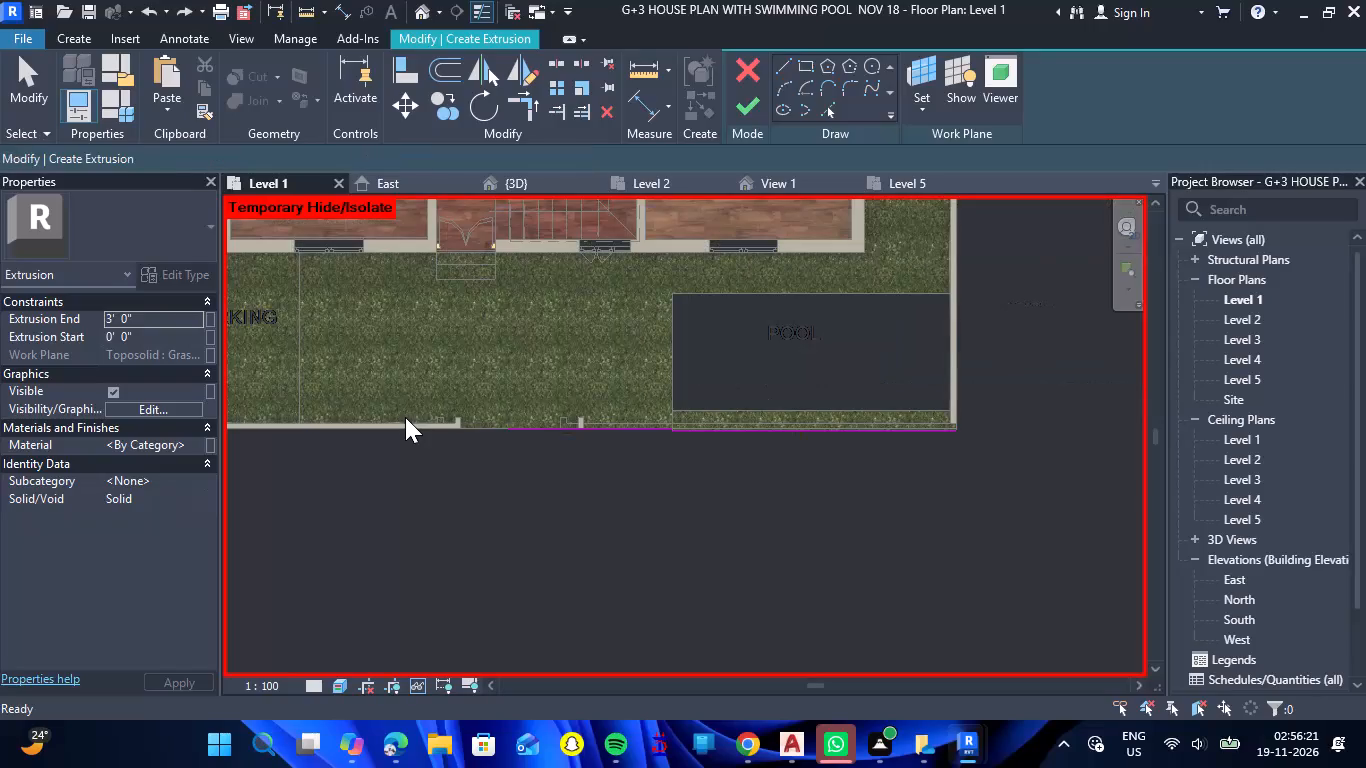
Undo the last picked extrusion sketch line along the site's front edge beside the pool.
key("ctrl+z")
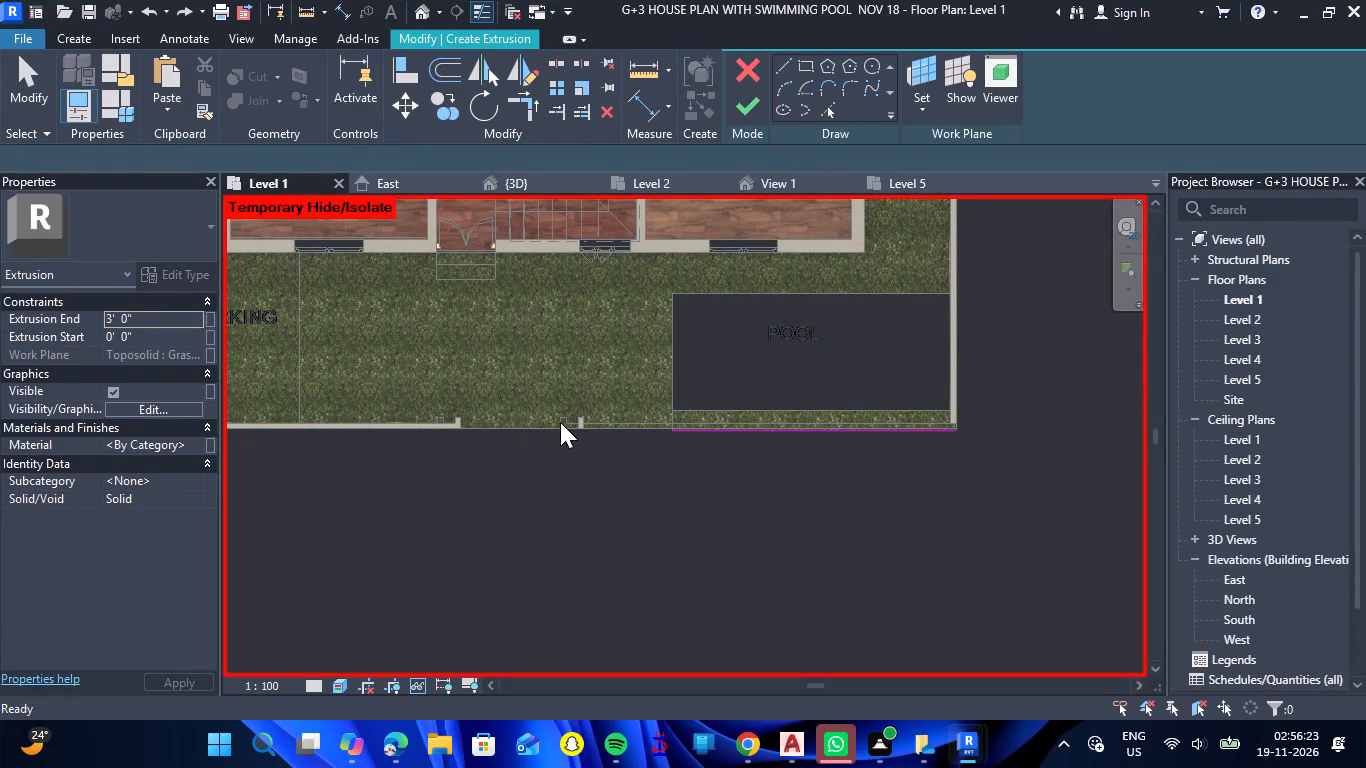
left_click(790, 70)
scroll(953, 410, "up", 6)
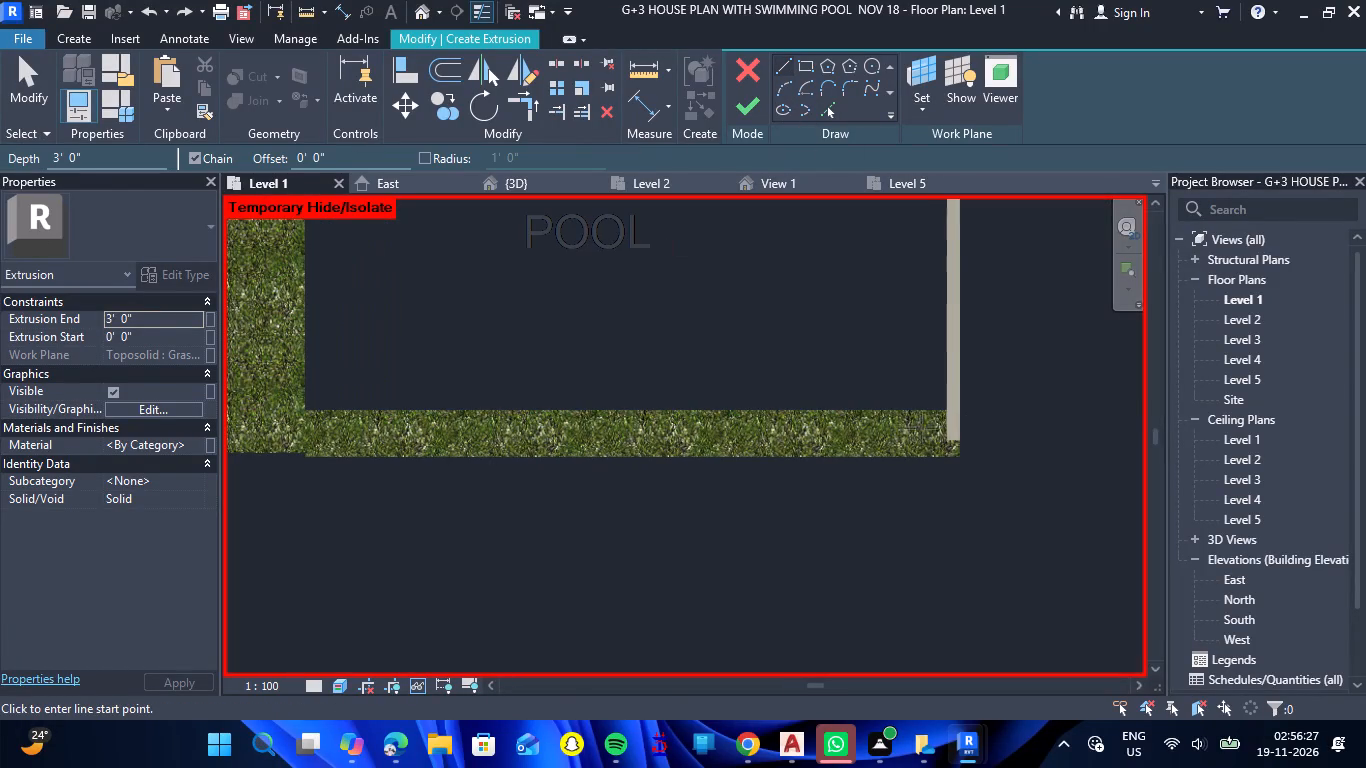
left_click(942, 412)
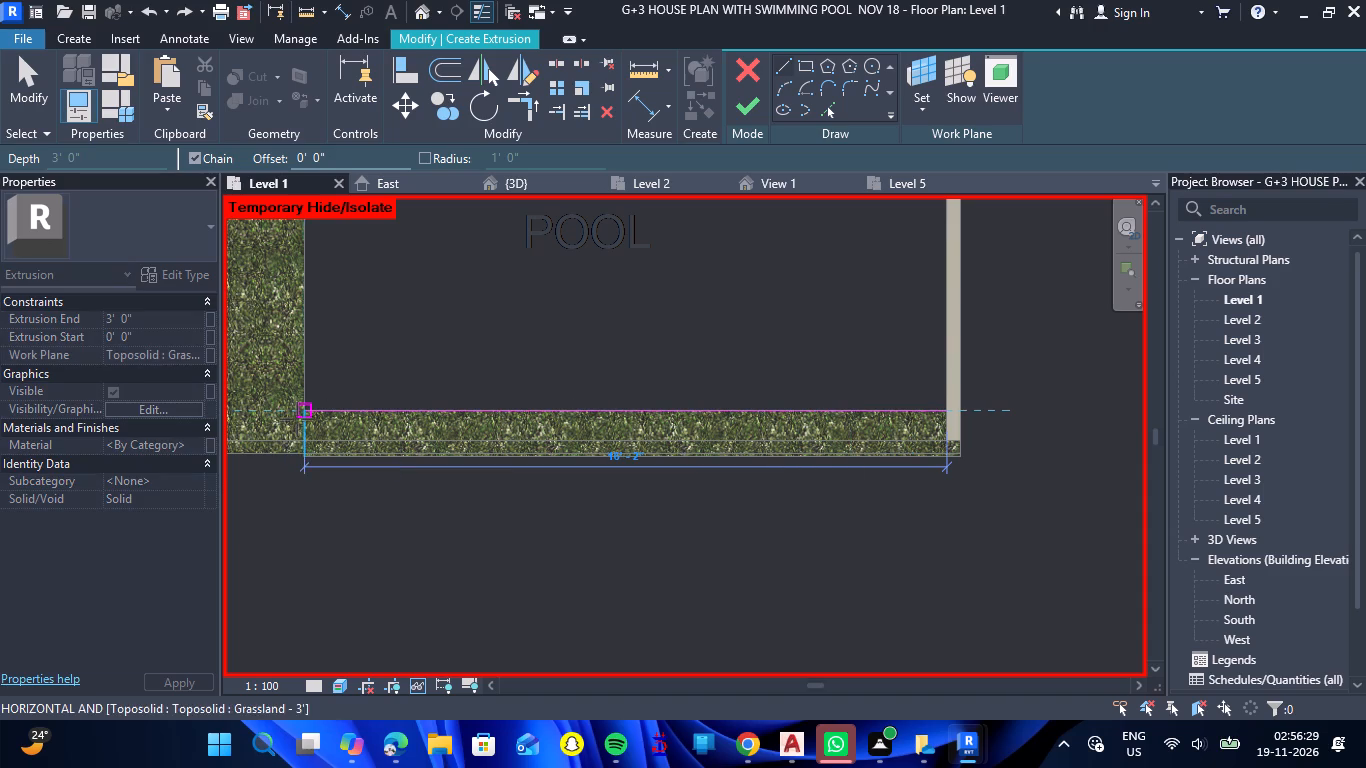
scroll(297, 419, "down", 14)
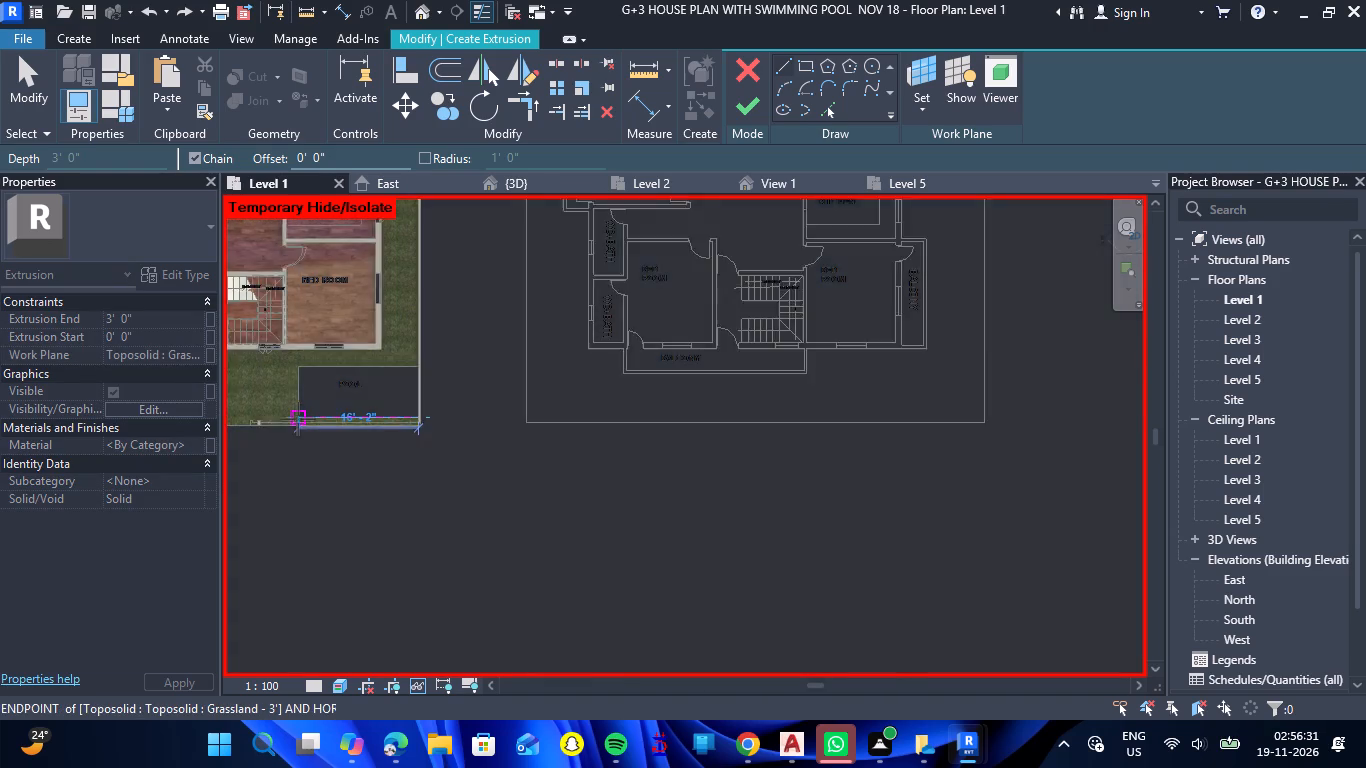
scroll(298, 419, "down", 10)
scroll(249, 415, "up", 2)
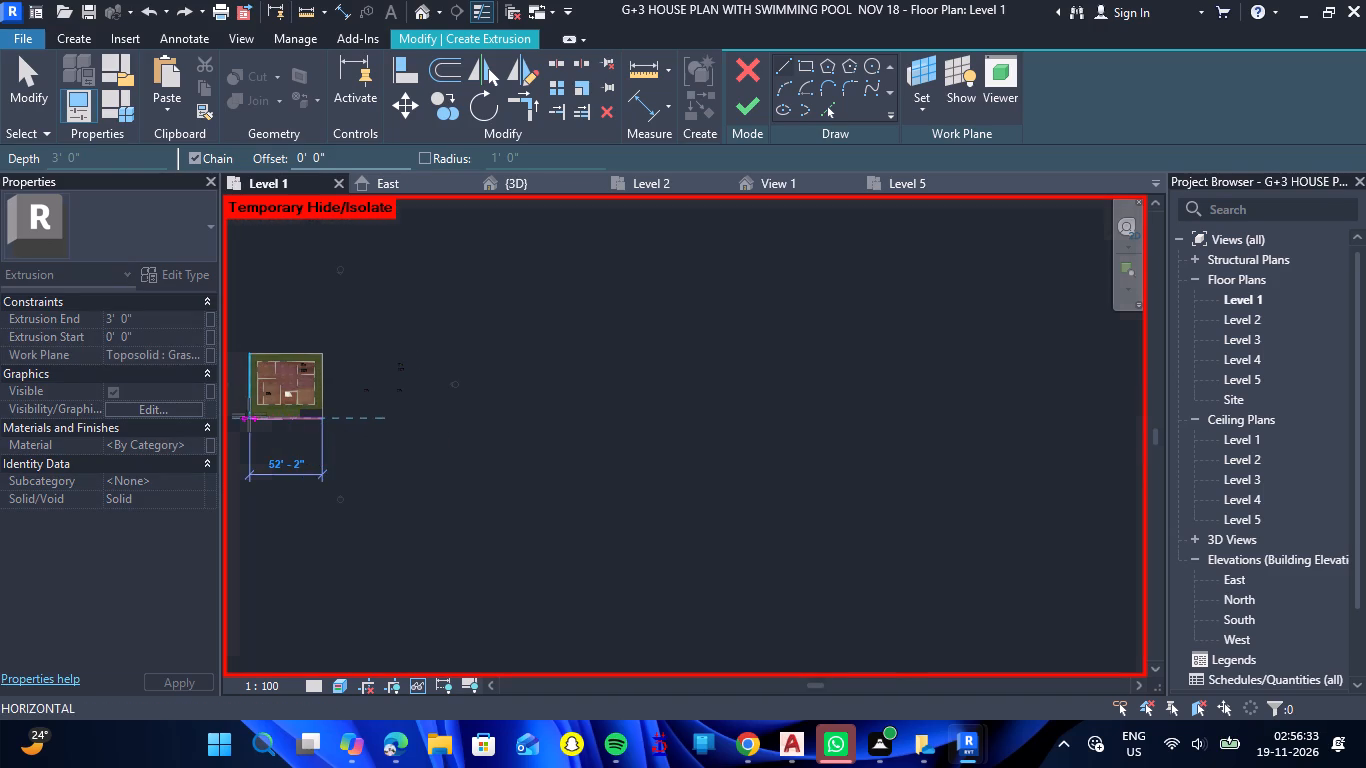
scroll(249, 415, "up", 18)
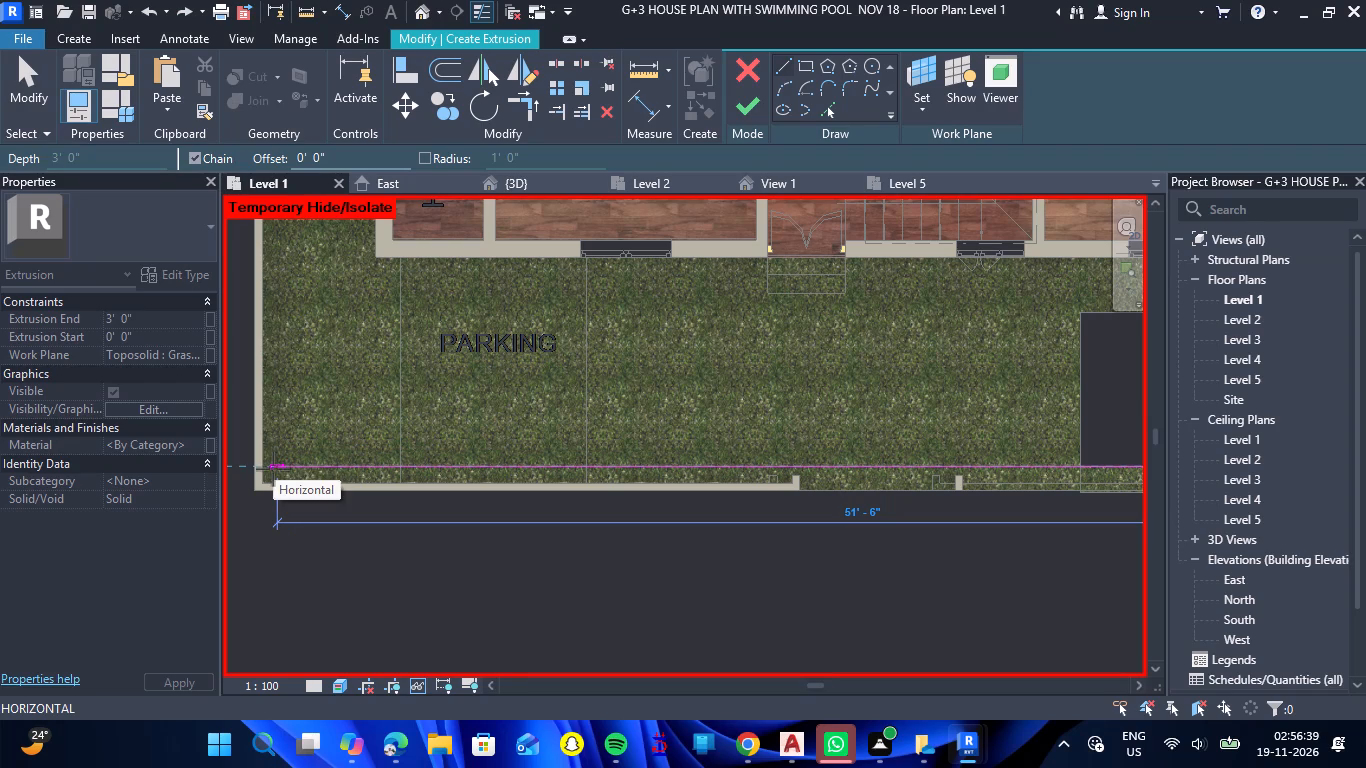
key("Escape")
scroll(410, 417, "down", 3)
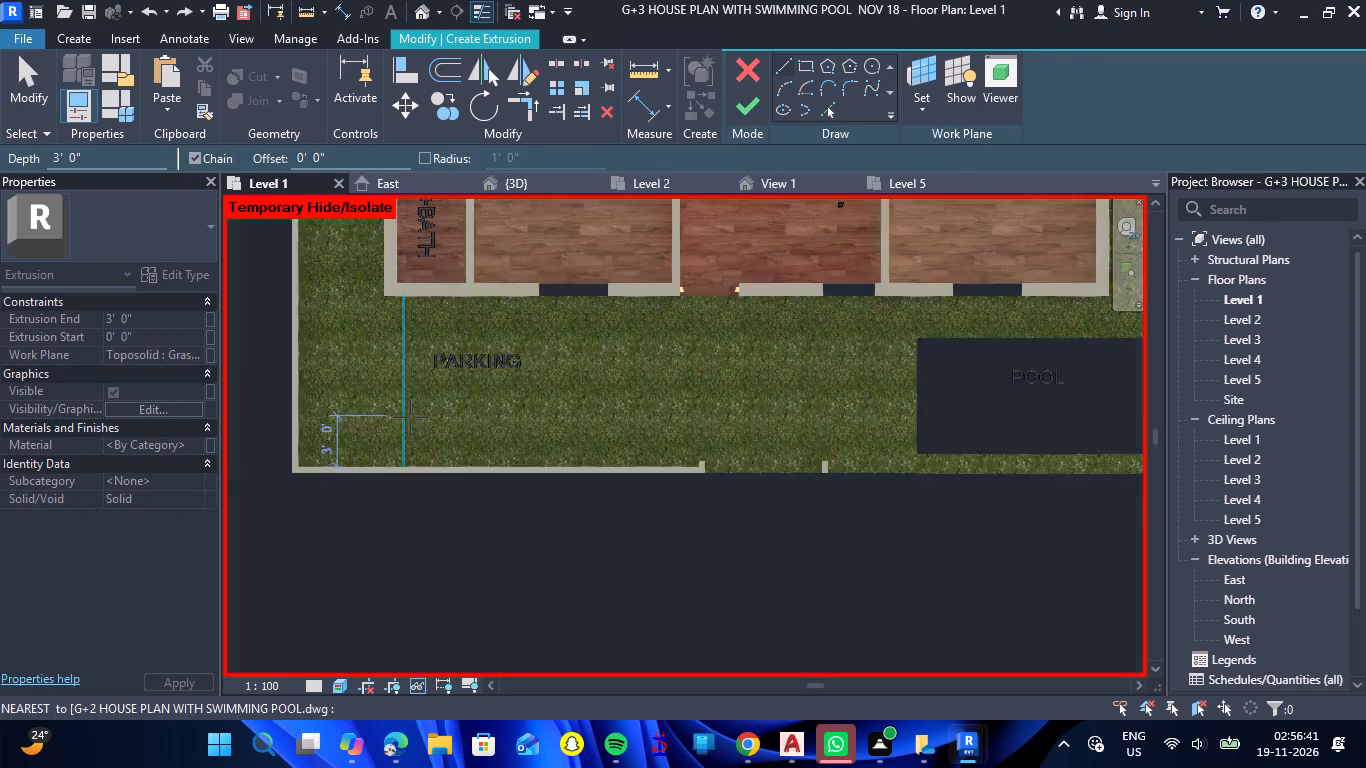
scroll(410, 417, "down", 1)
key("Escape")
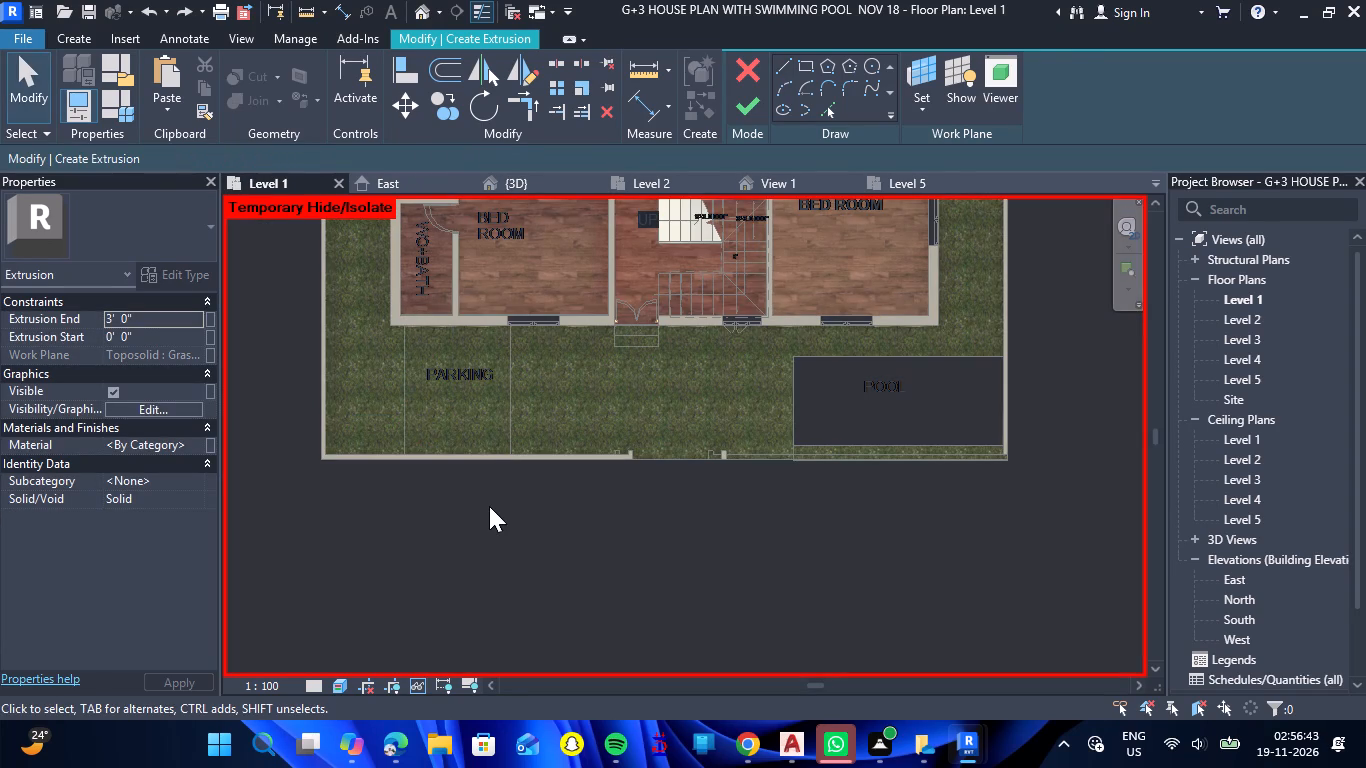
Reset the temporary hide/isolate in the Level 1 plan so the front boundary wall is shown again.
type("HR")
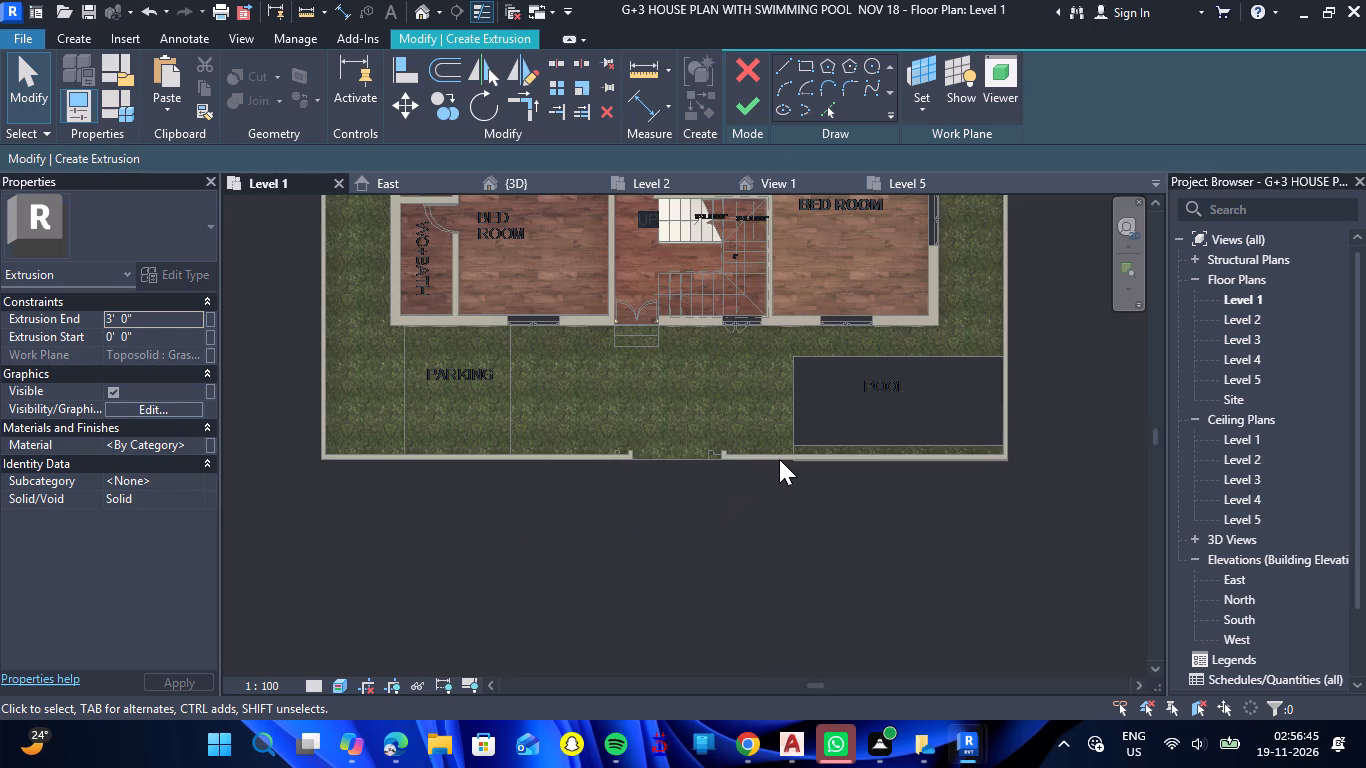
Pick the front boundary wall segments on both sides of the gate opening as extrusion sketch lines.
scroll(779, 459, "up", 4)
left_click(832, 116)
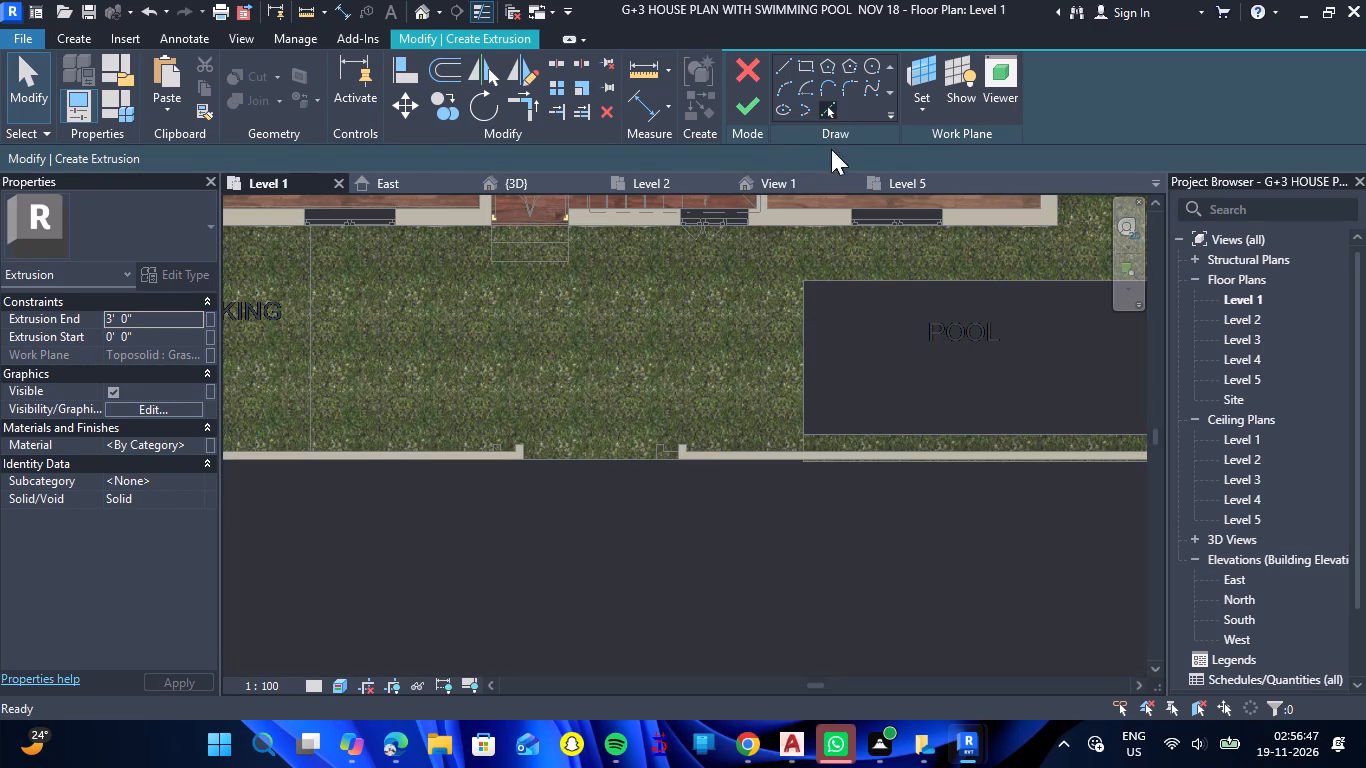
scroll(693, 474, "down", 4)
scroll(949, 474, "up", 6)
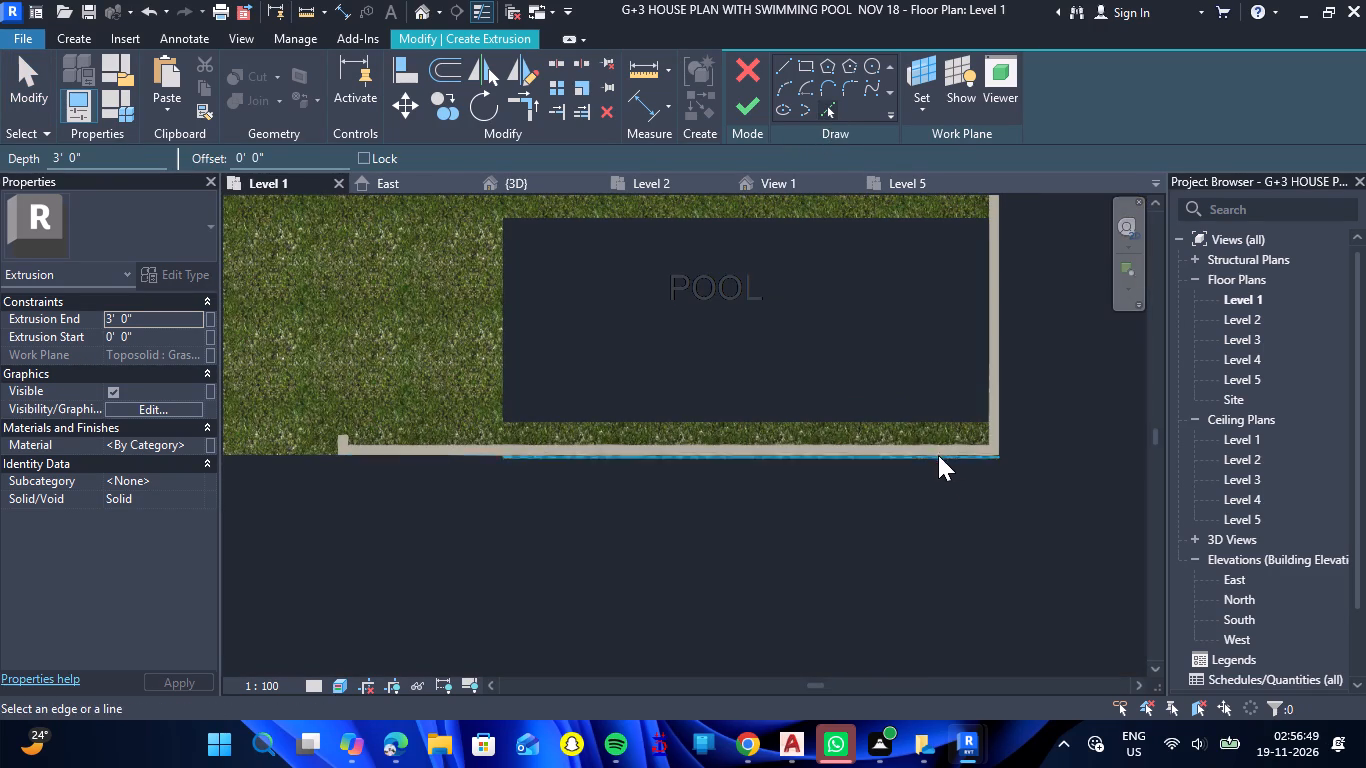
left_click(937, 445)
scroll(945, 483, "down", 6)
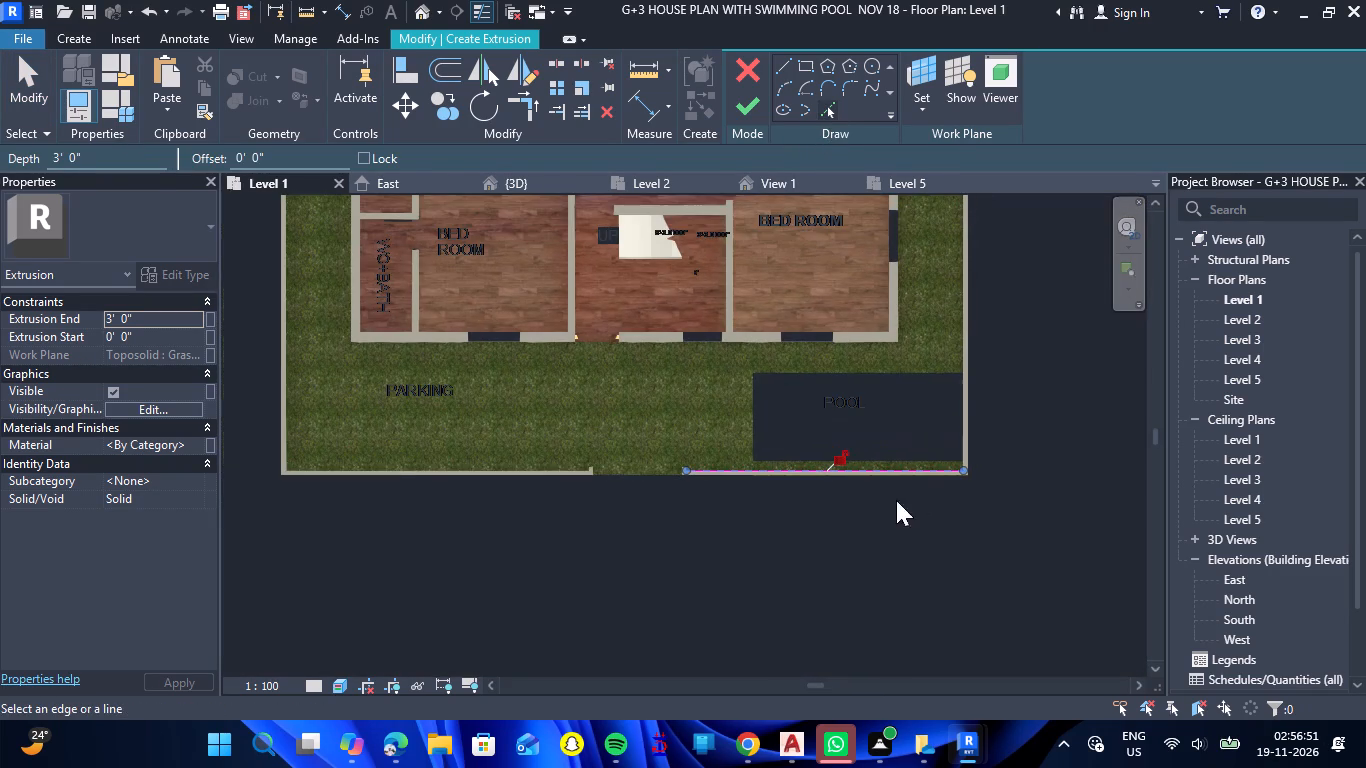
left_click(503, 466)
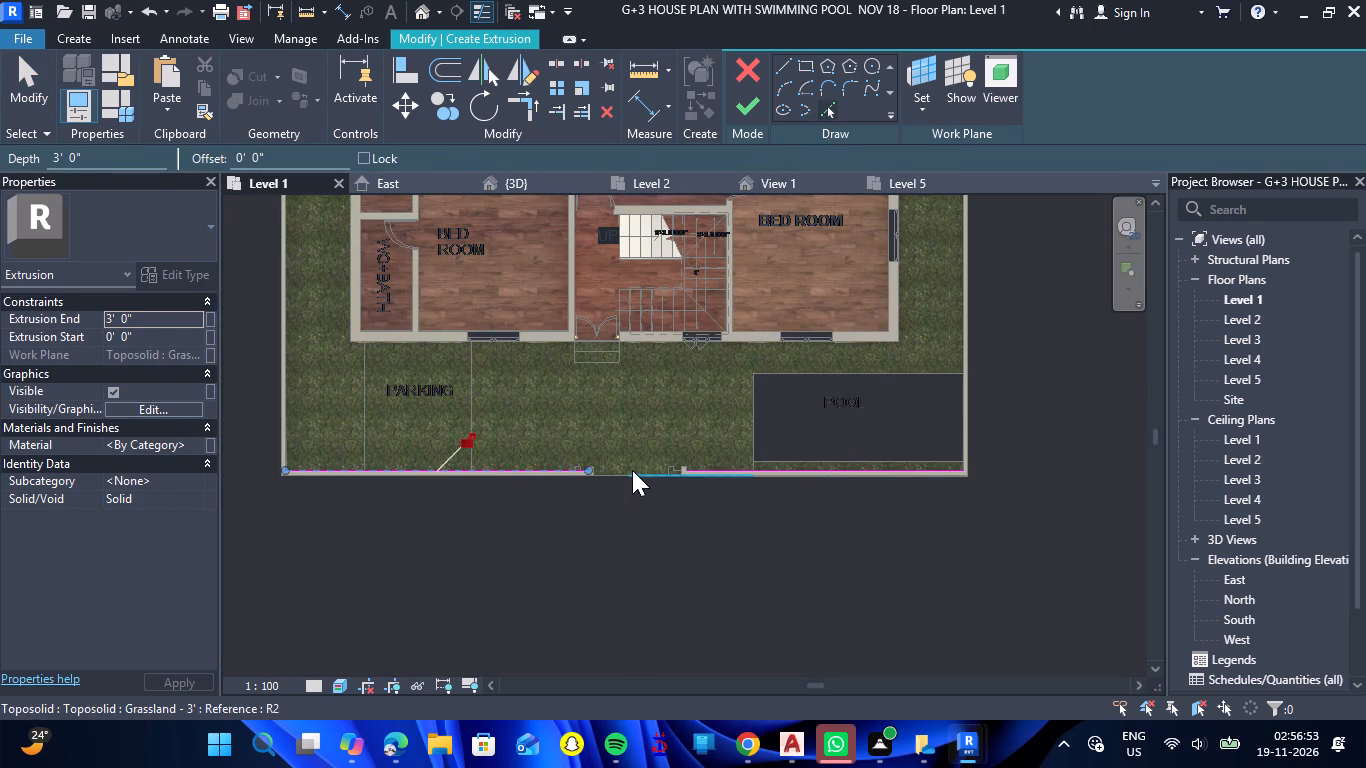
Trim/extend the two front wall sketch lines to each other so they form one line across the gate opening.
left_click(533, 118)
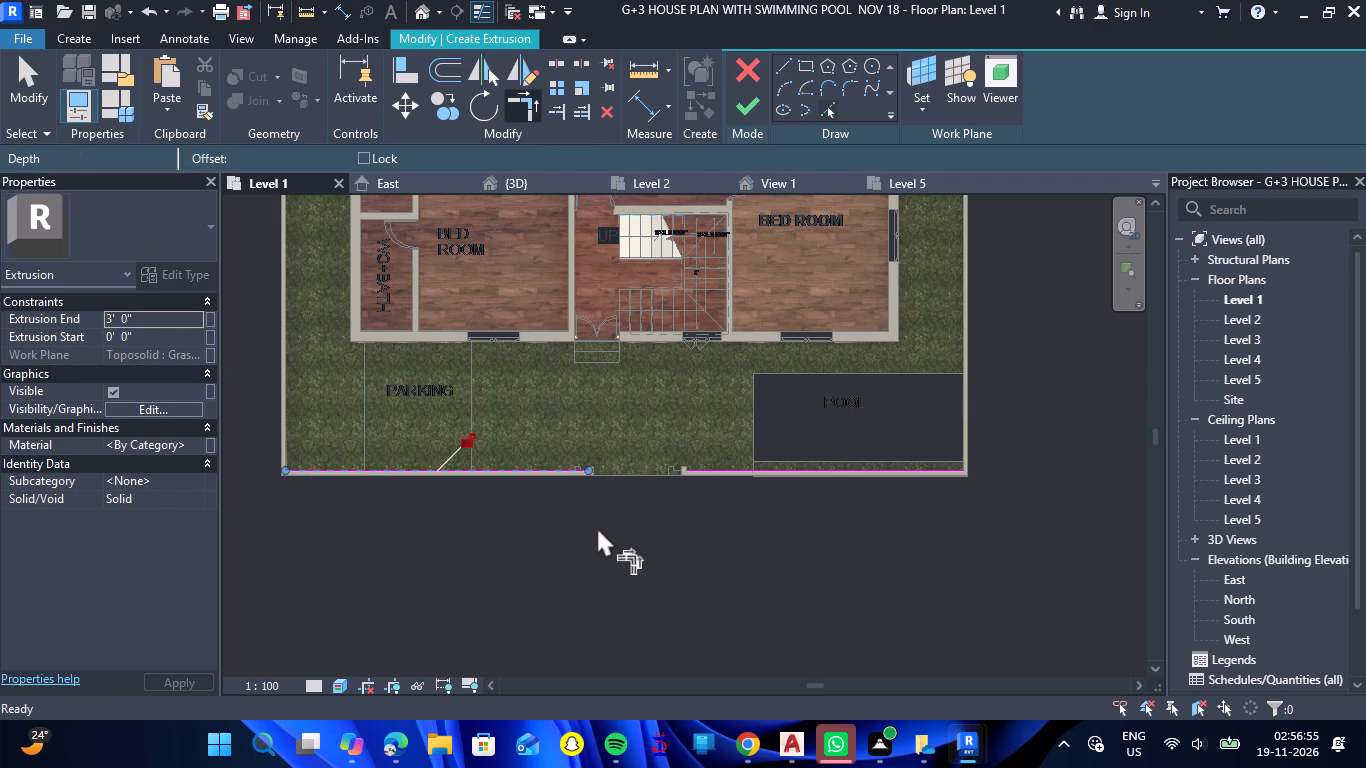
scroll(590, 481, "up", 7)
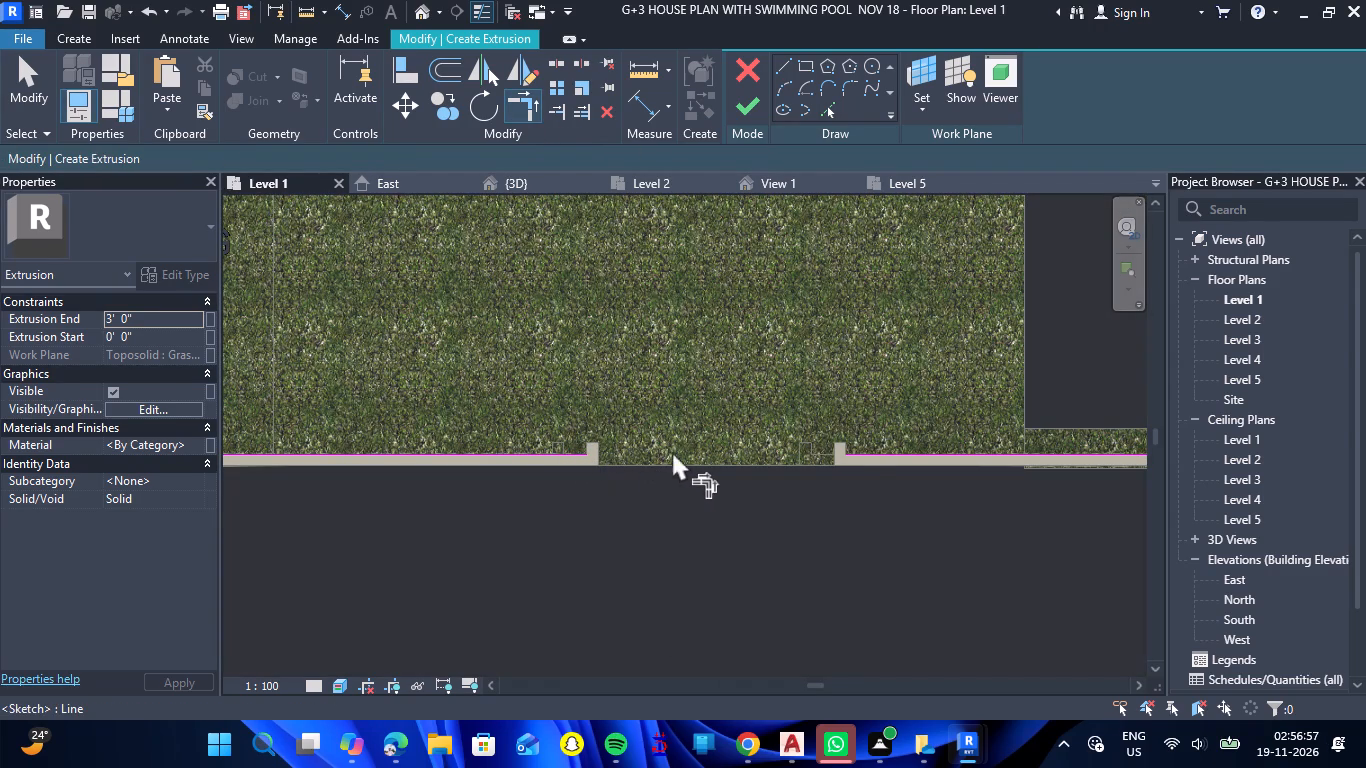
left_click(856, 453)
left_click(561, 449)
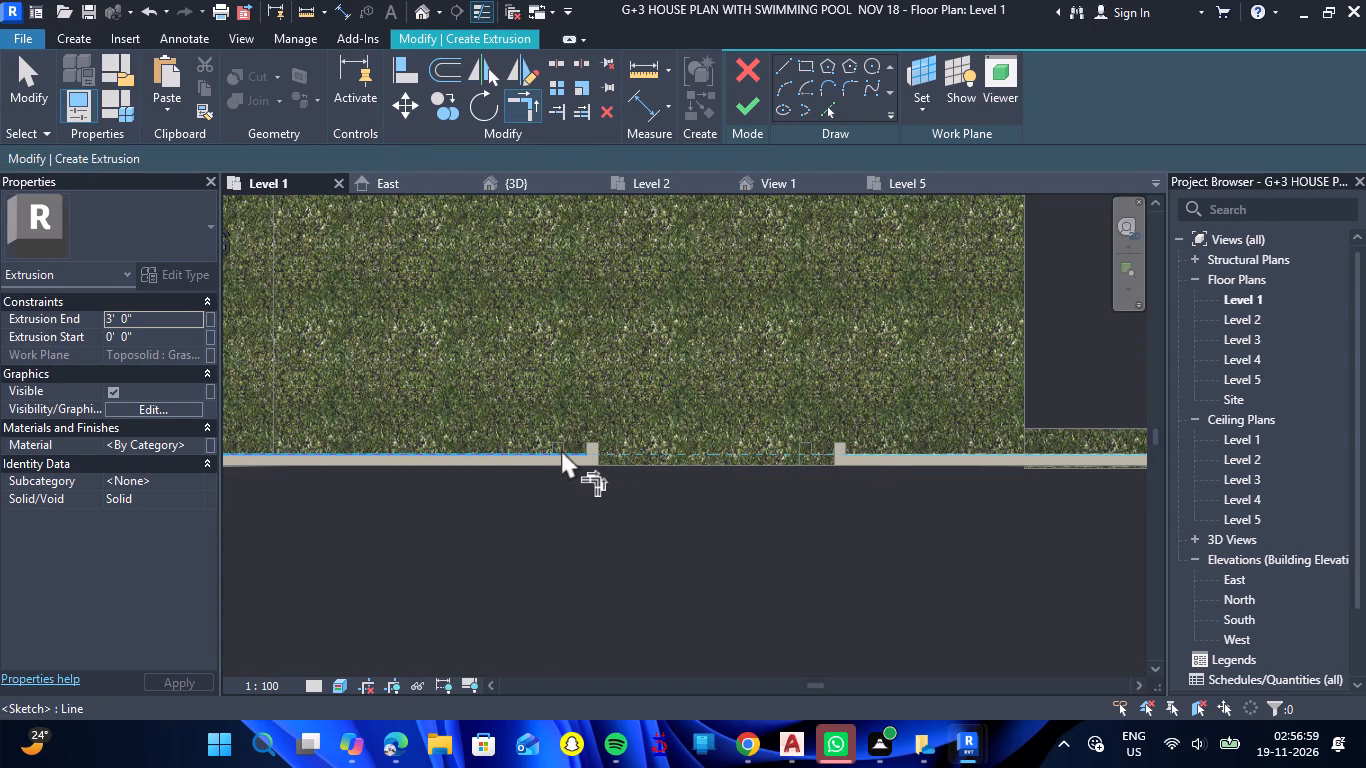
scroll(620, 500, "down", 7)
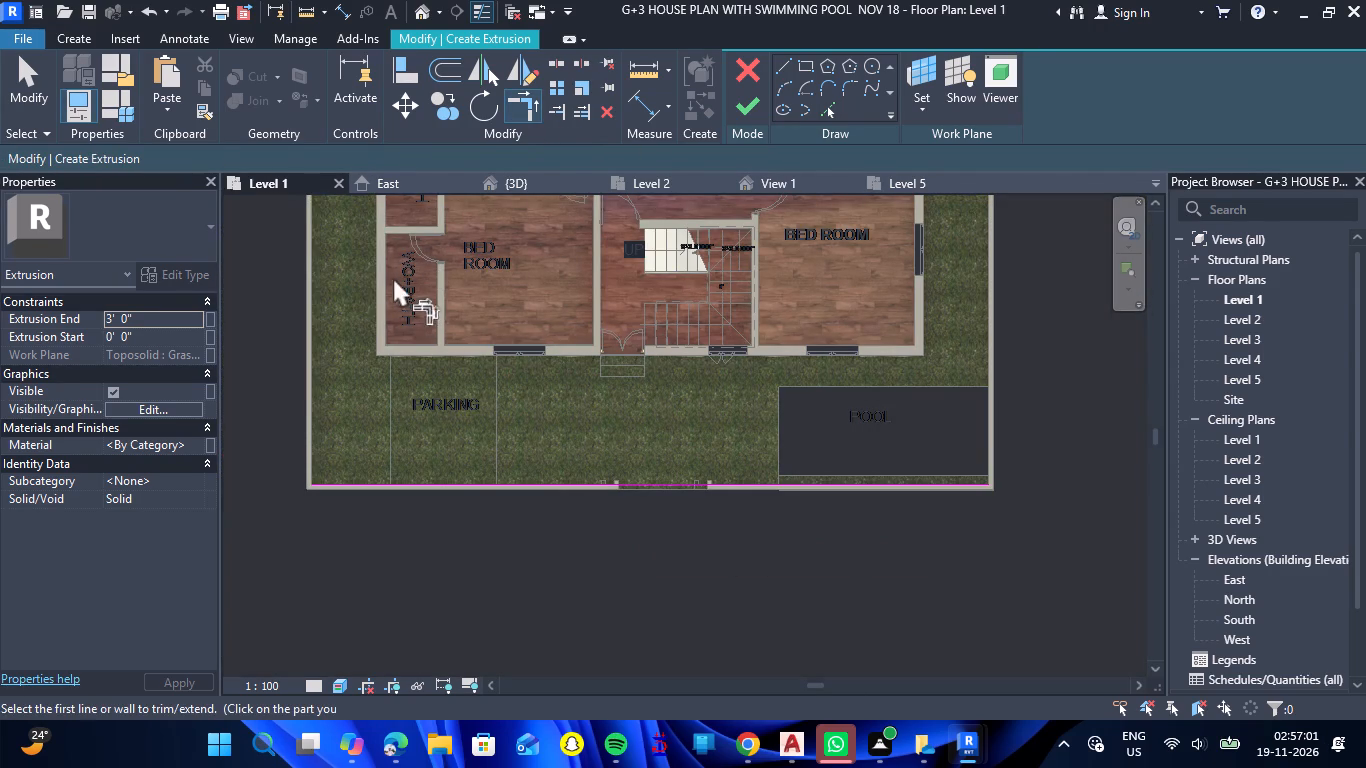
Close the sketch into a rectangle with lines between the side boundary walls, 6'-0" deep and 52'-2" long.
left_click(785, 76)
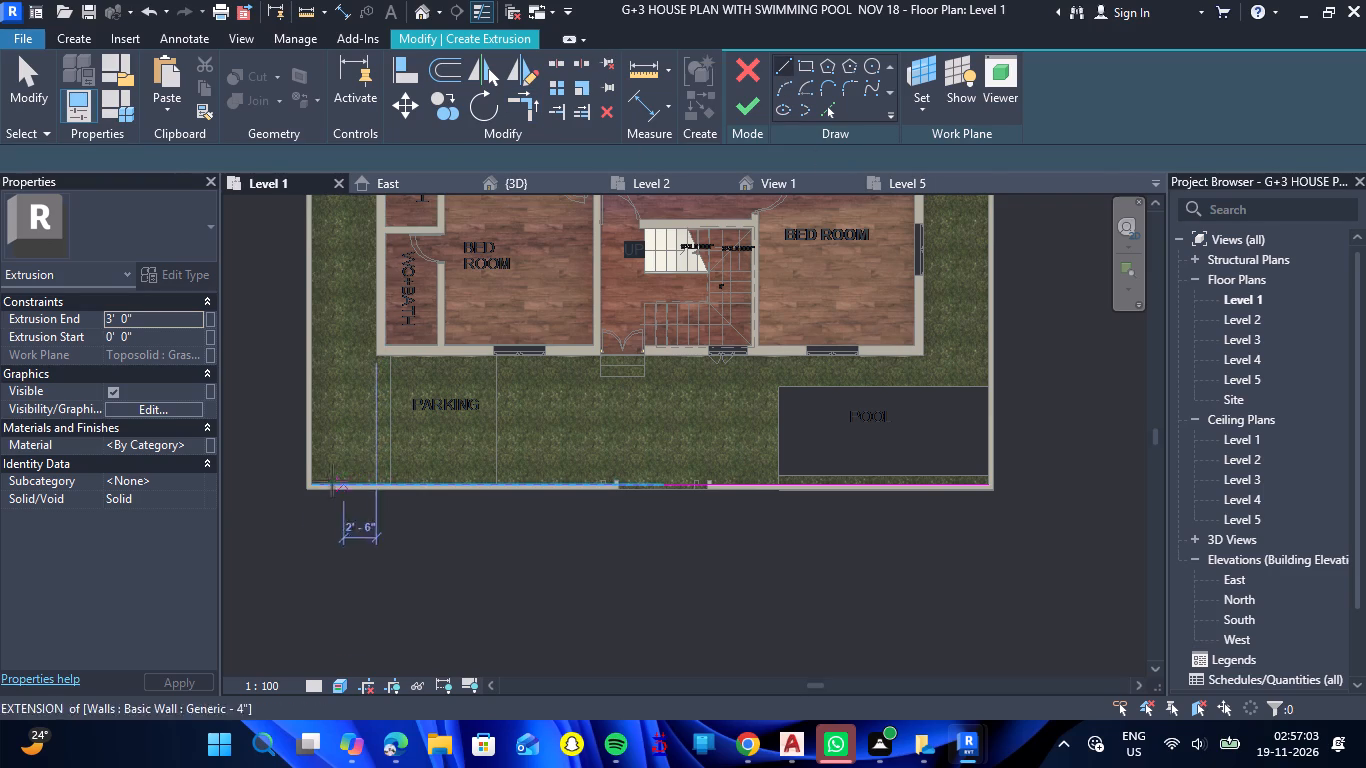
left_click(315, 484)
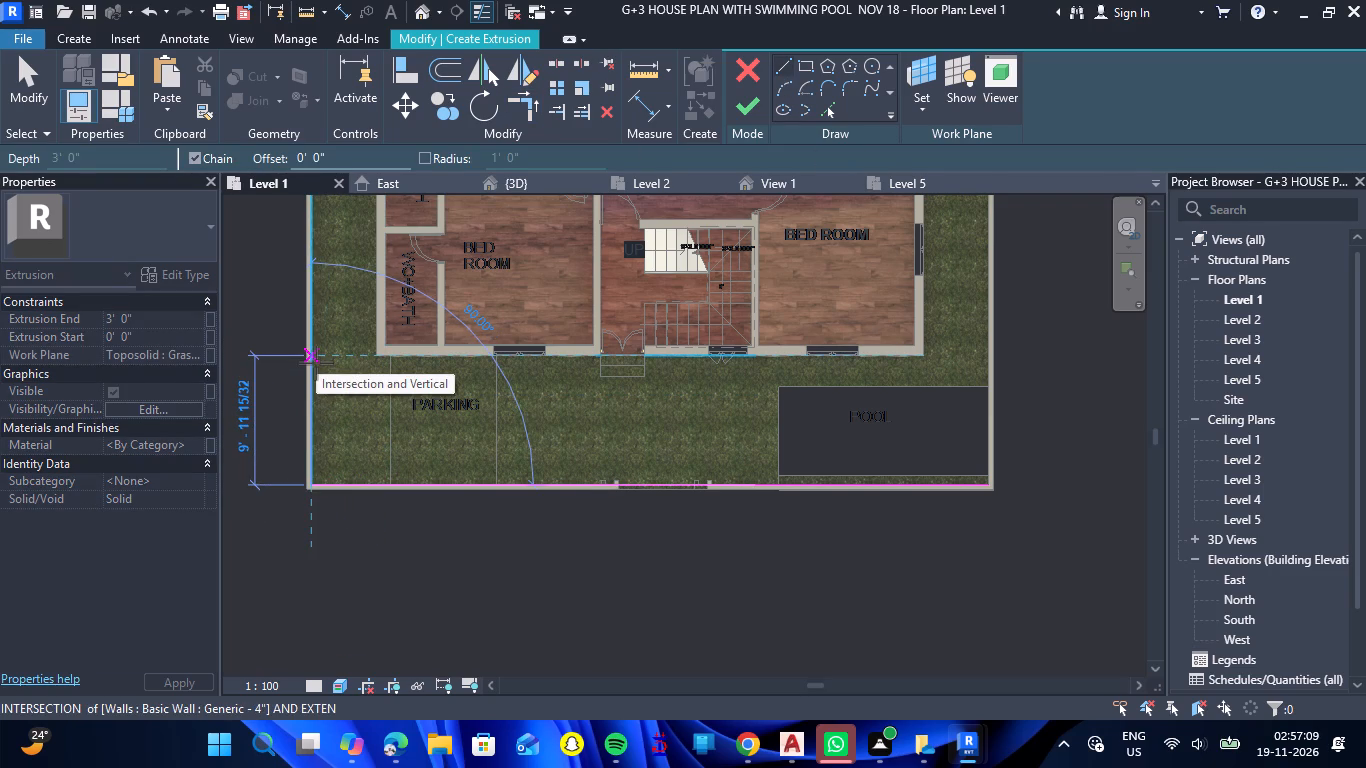
scroll(316, 363, "up", 1)
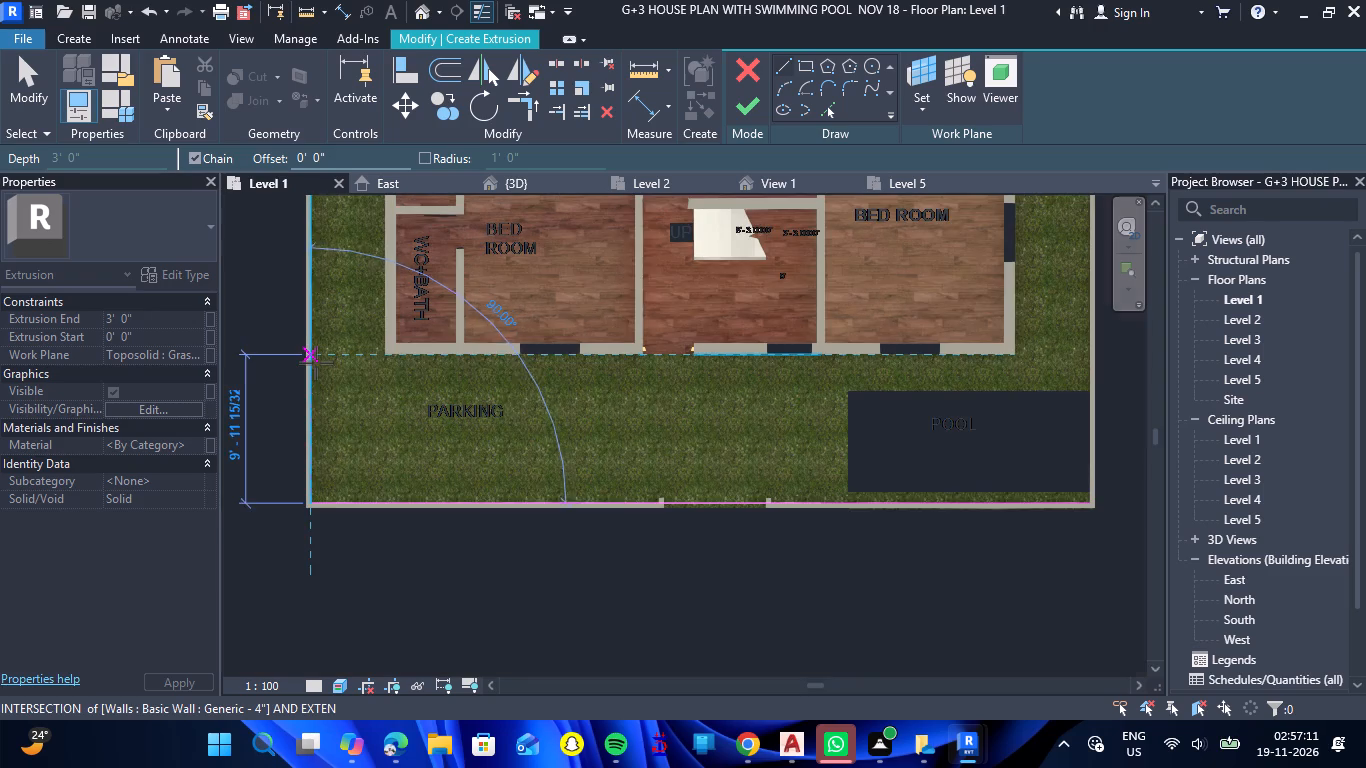
left_click(312, 413)
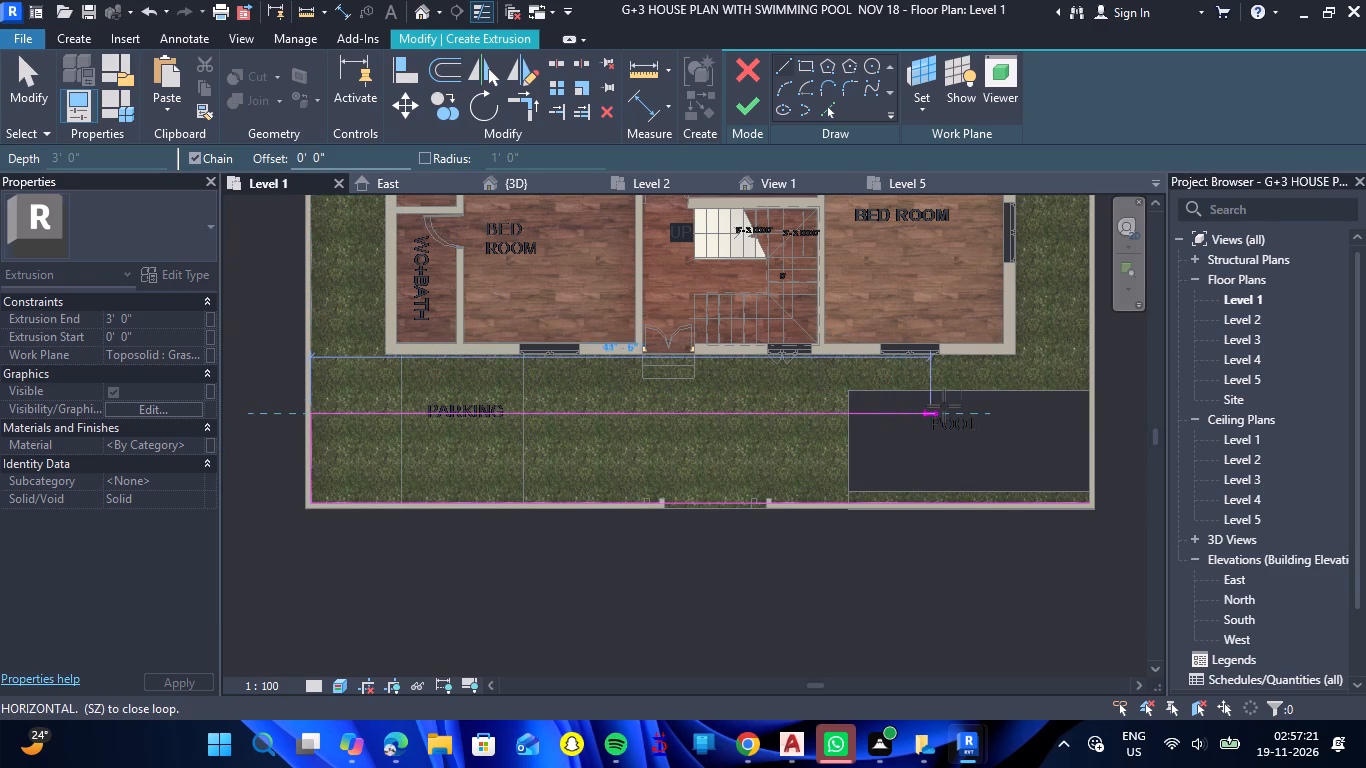
left_click(1088, 414)
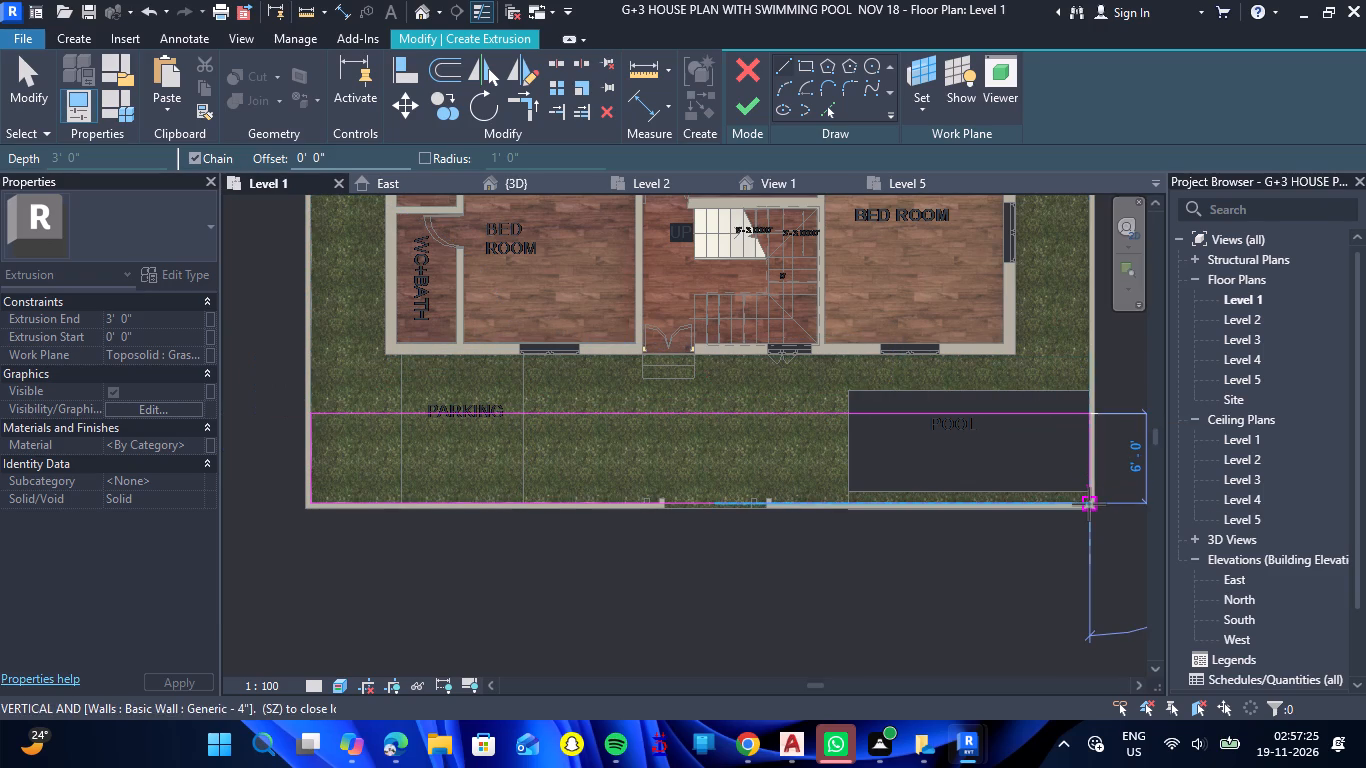
left_click(1089, 504)
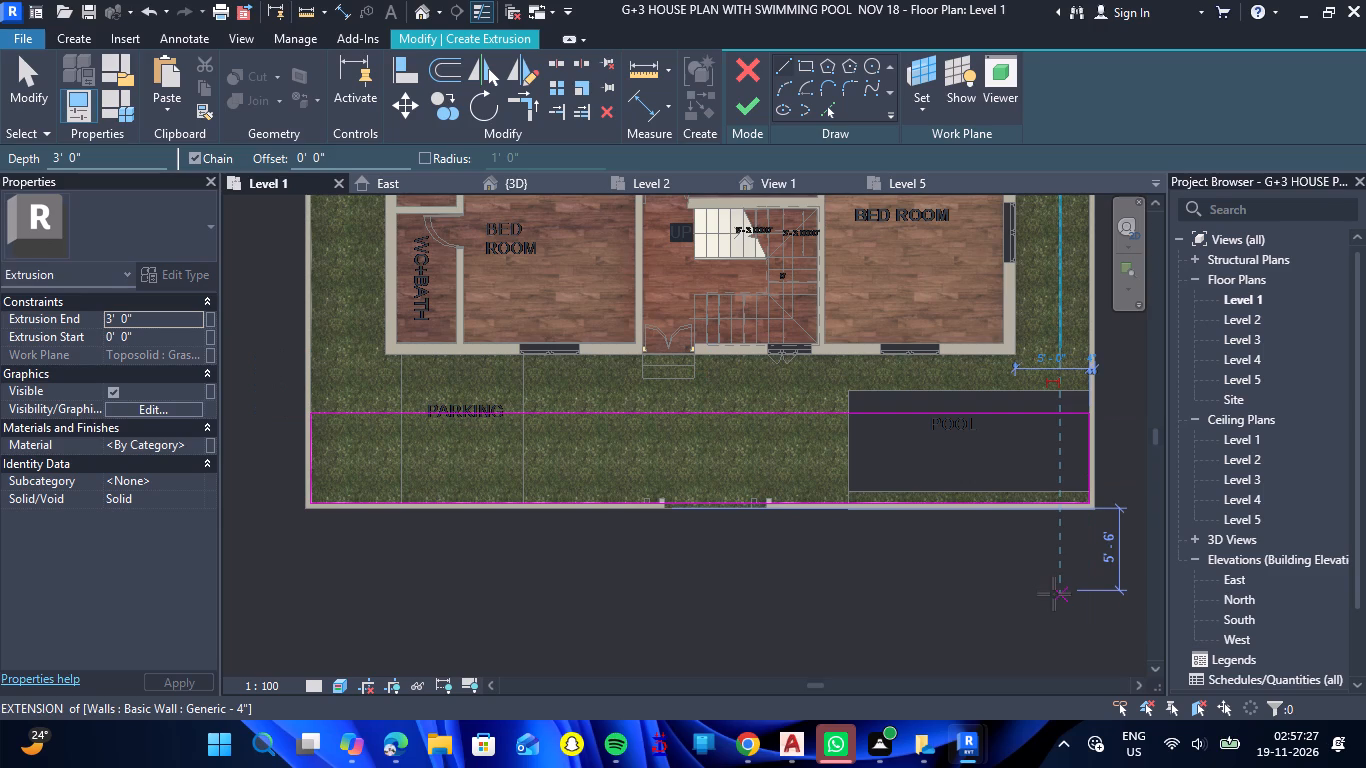
key("Escape")
key("Escape")
Move the rectangle's long line nearest the house toward the house until it is 9'-0" from the front line.
left_click(809, 416)
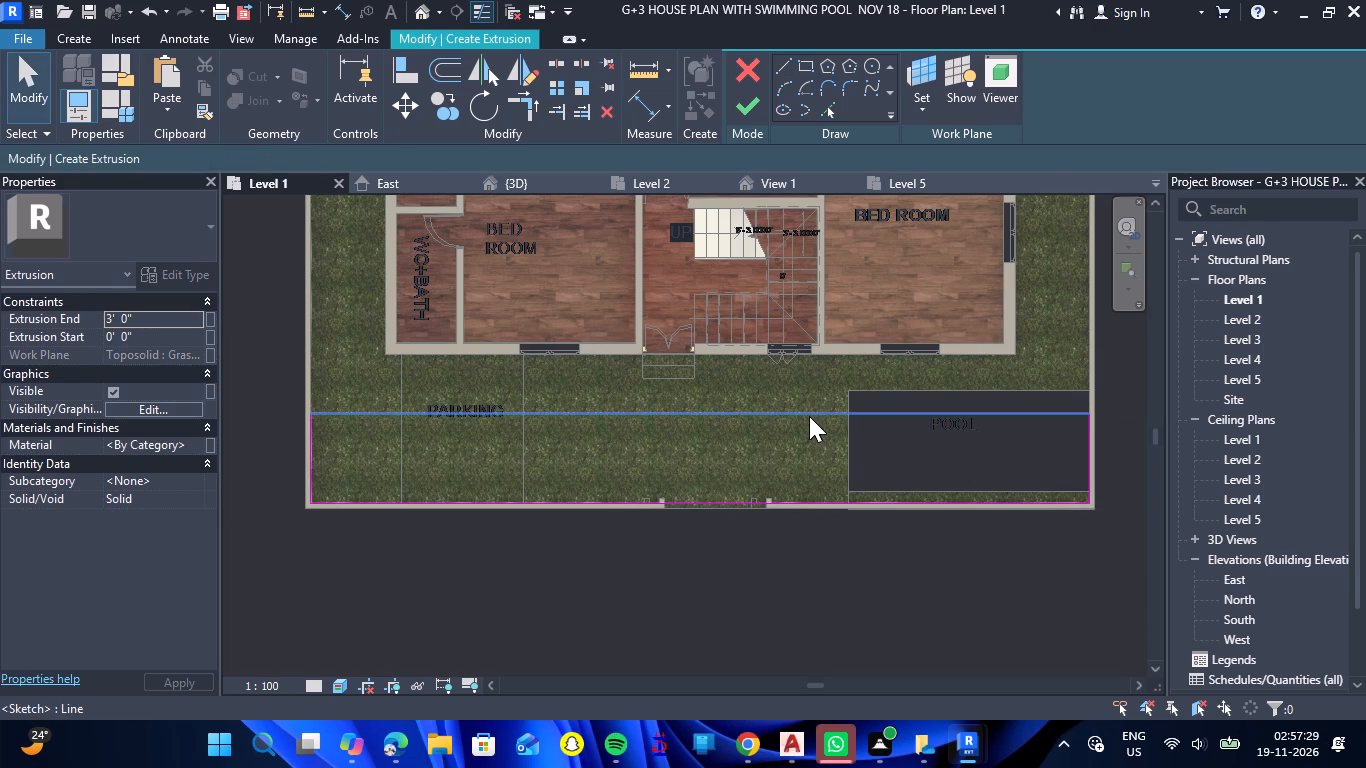
key("Up")
key("Up")
key("Up")
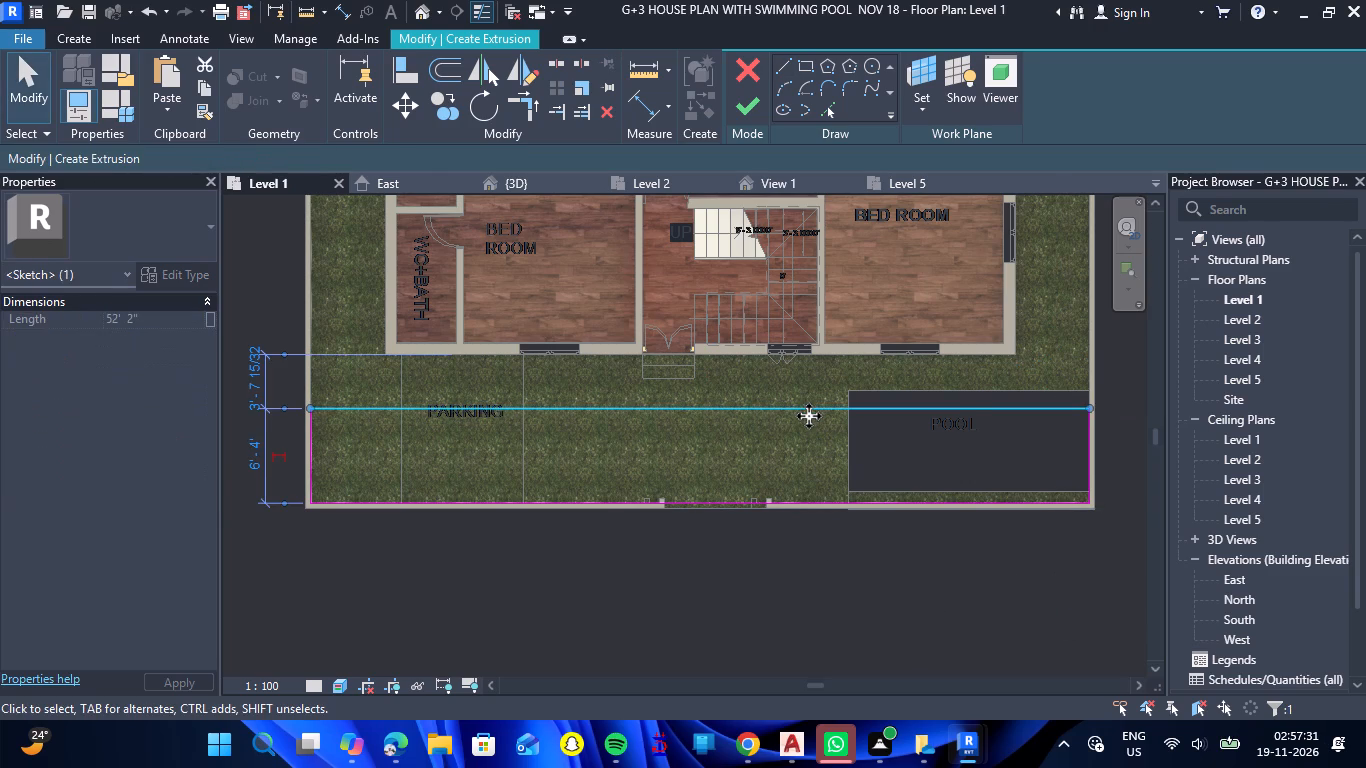
key("Up")
key("Up")
key("Up")
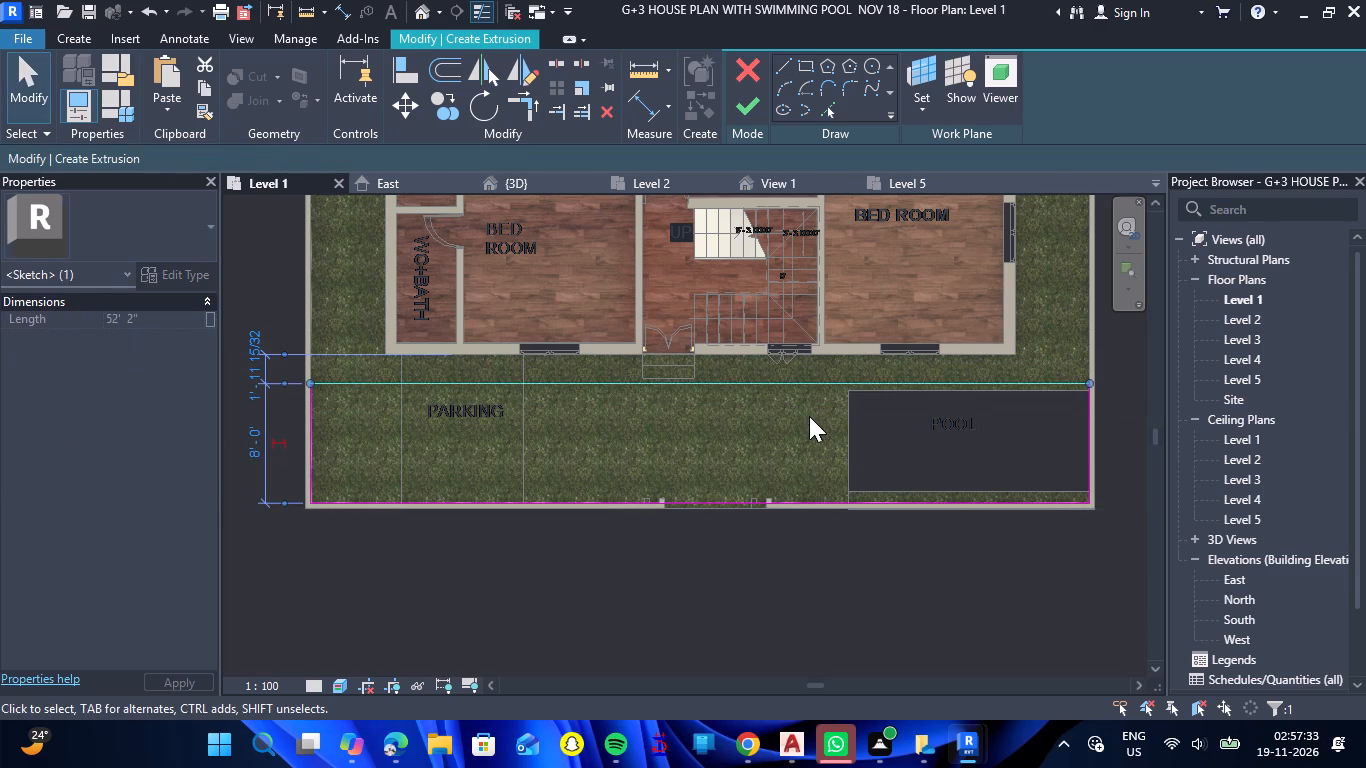
key("Up")
key("Up")
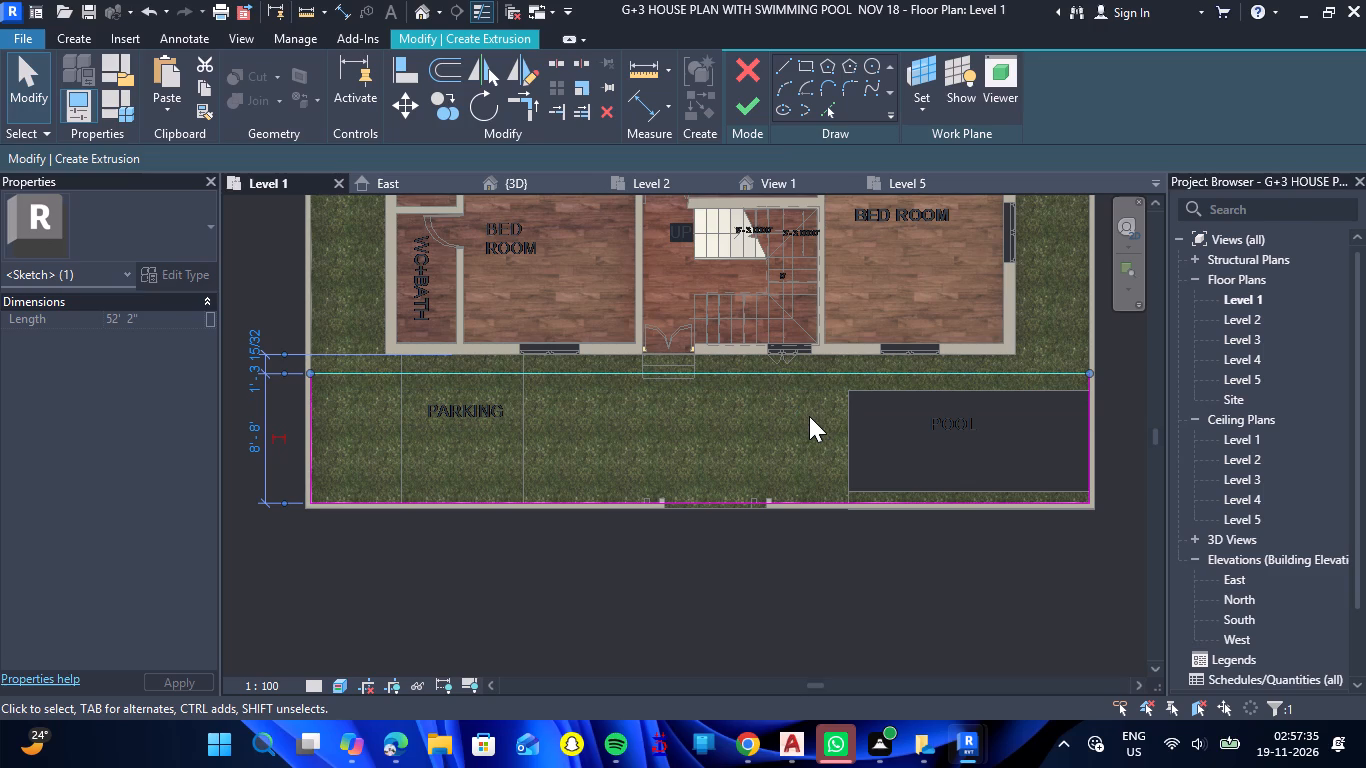
key("Up")
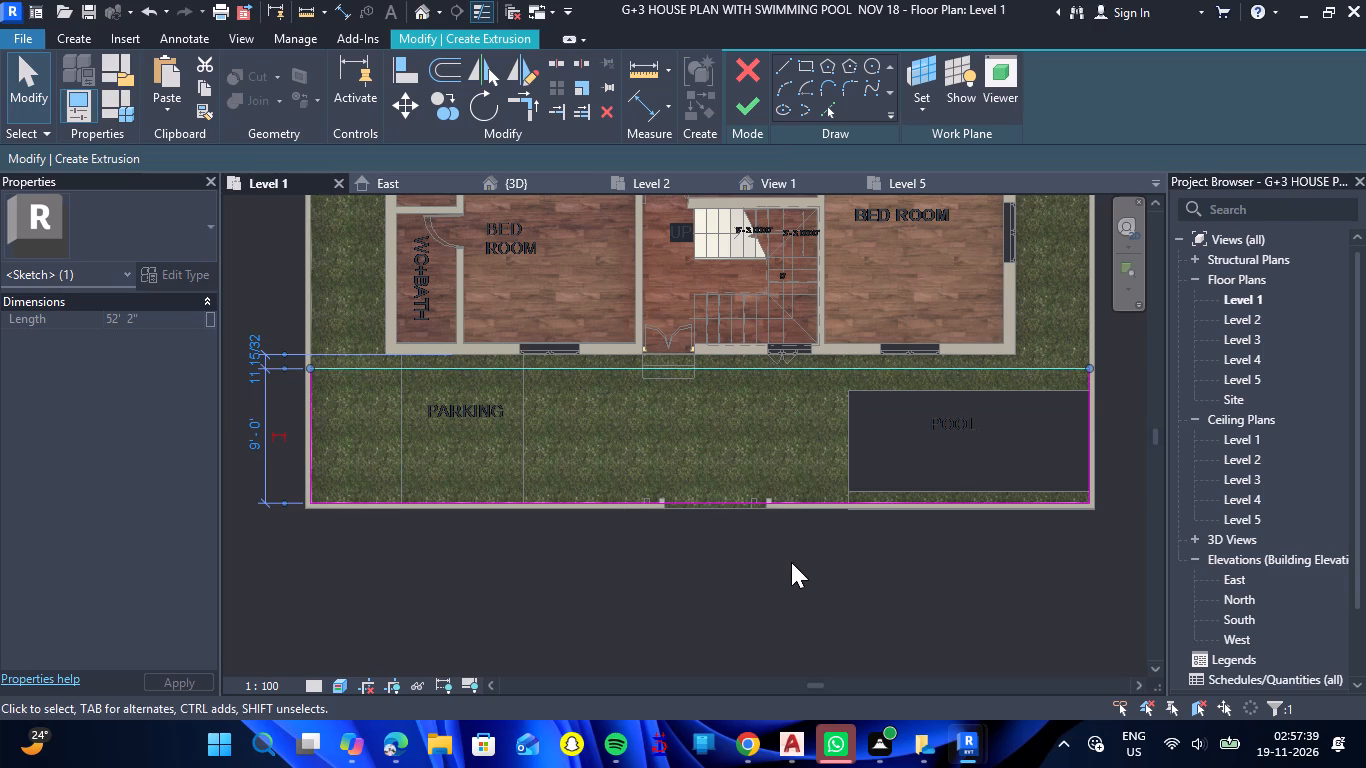
key("Escape")
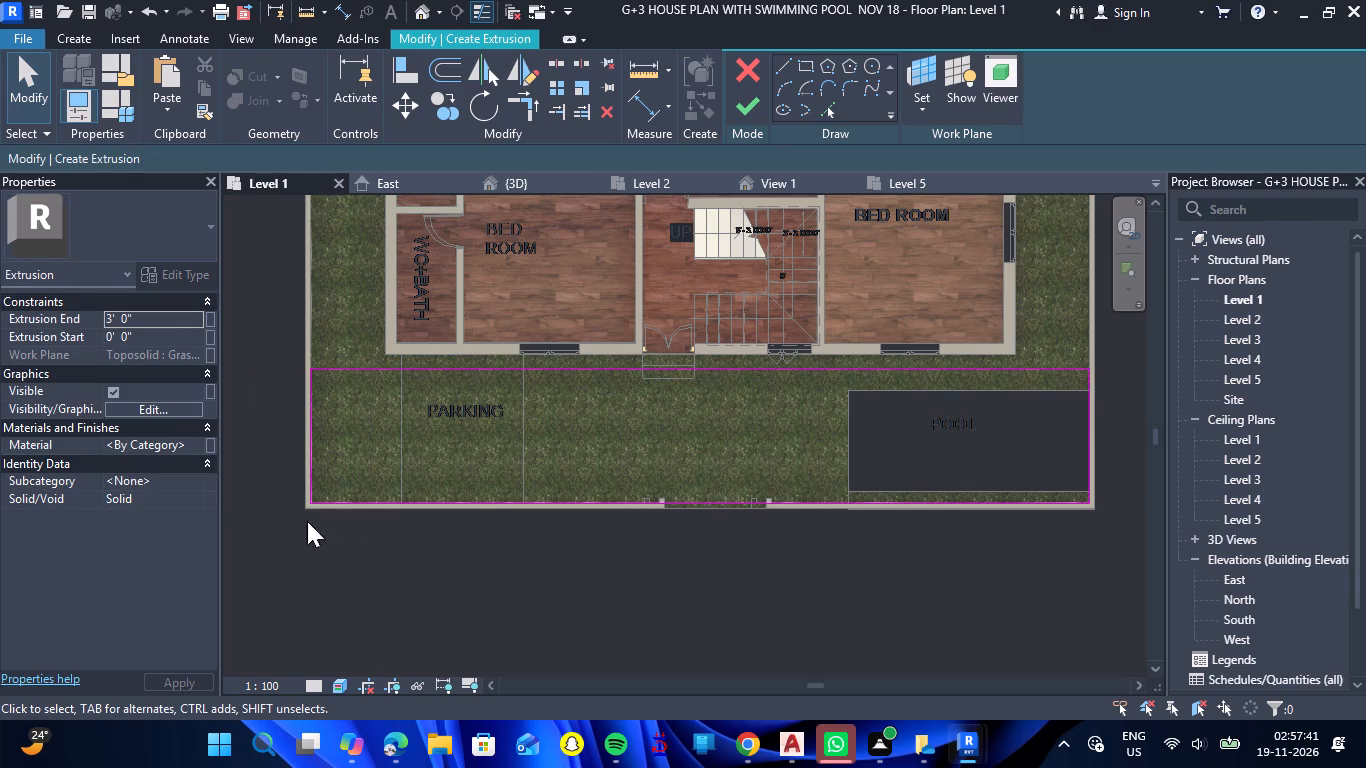
Set the extrusion end to 6" and finish the extrusion sketch.
left_click(159, 325)
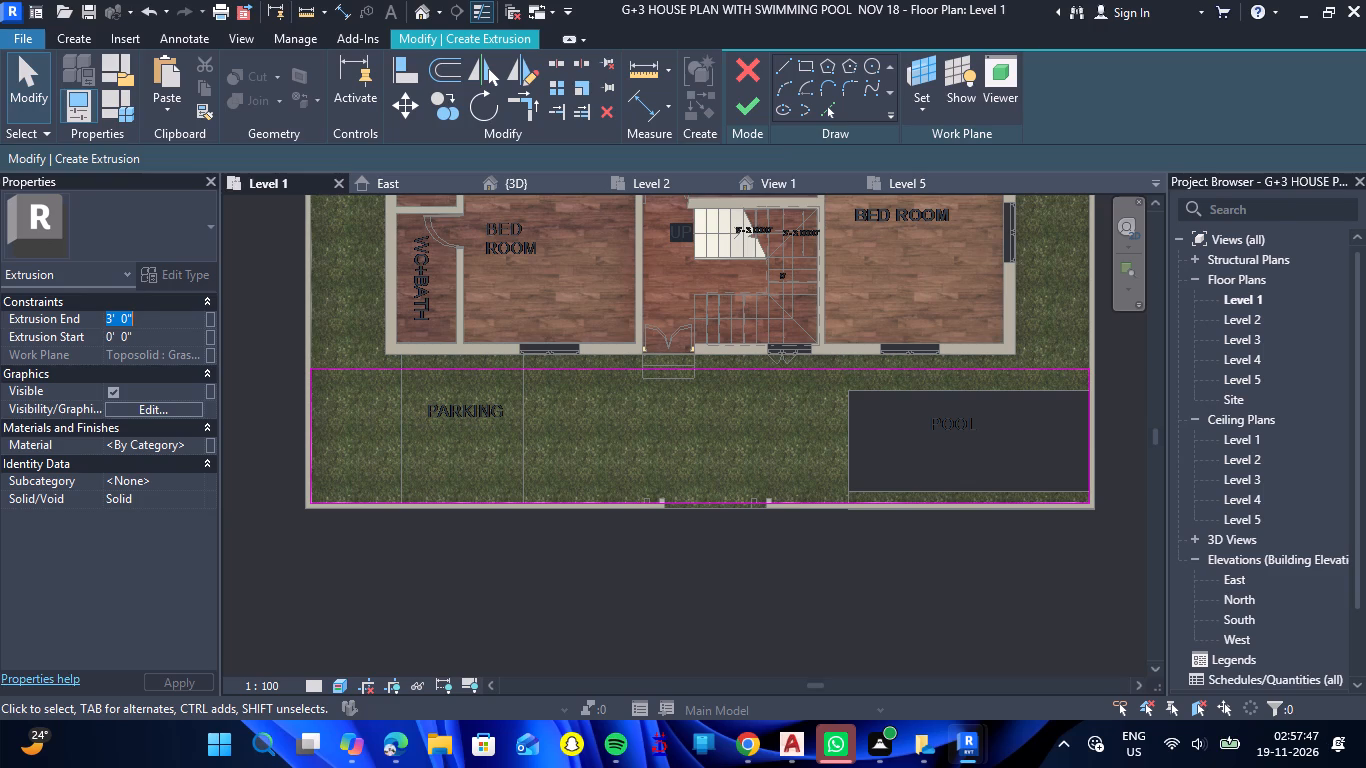
key("6")
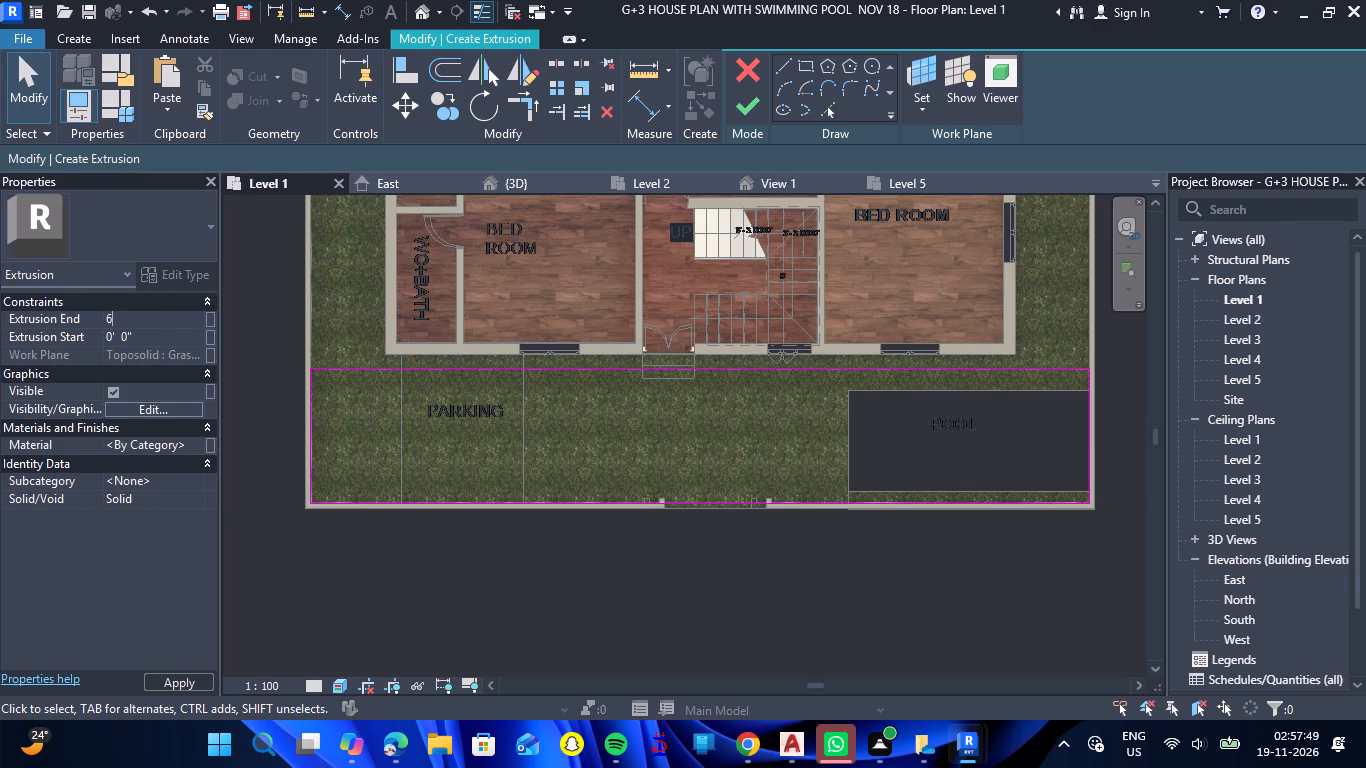
key("shift+quotedbl")
key("Return")
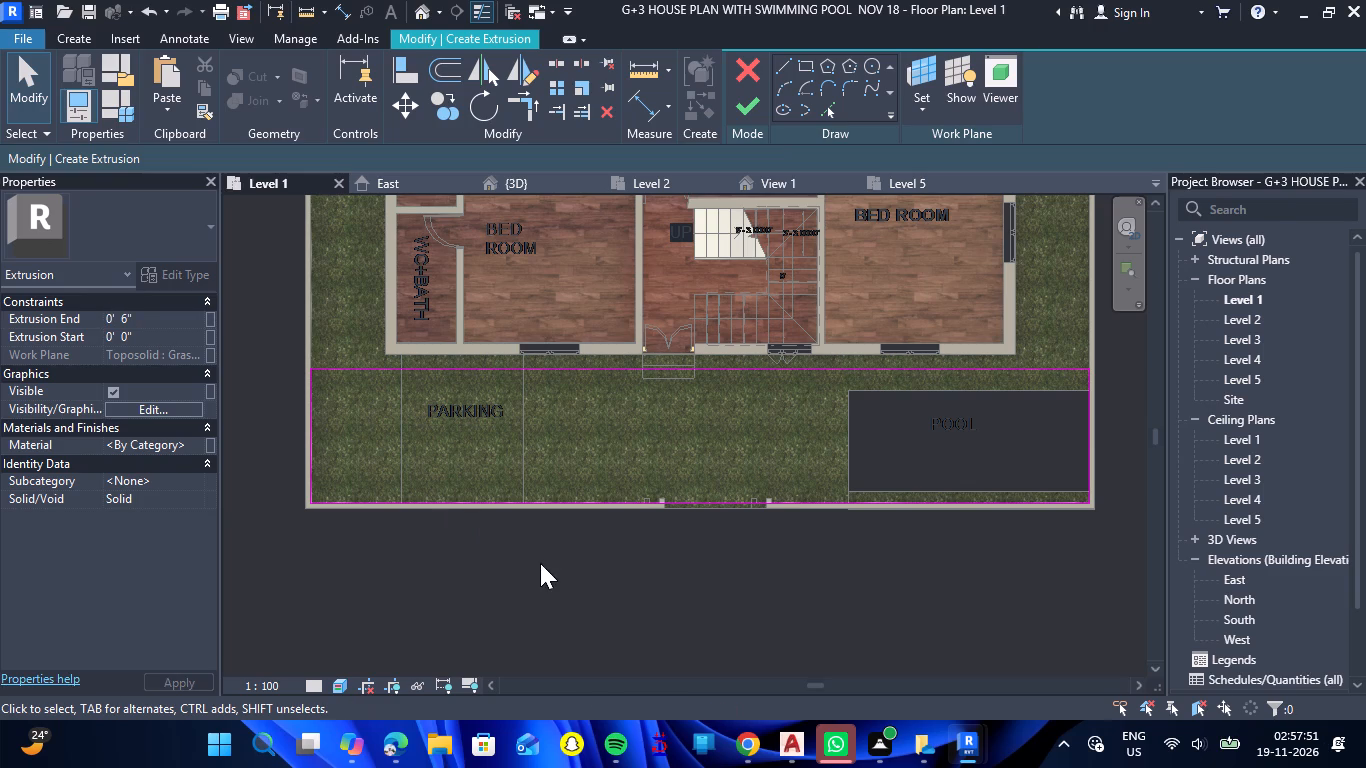
left_click(747, 121)
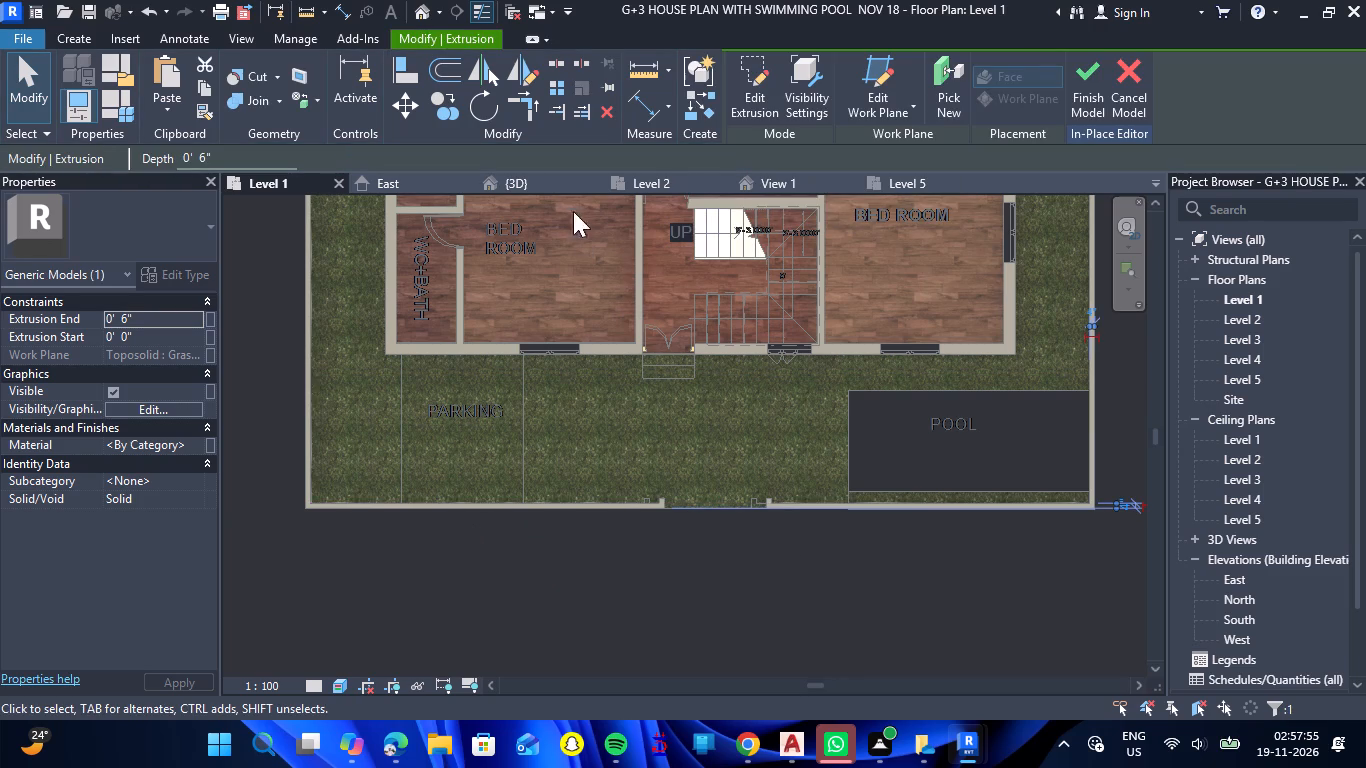
In the 3D view, stretch the top of the pool's void extrusion up through the front yard slab, to a depth of about 6'-2".
left_click(551, 185)
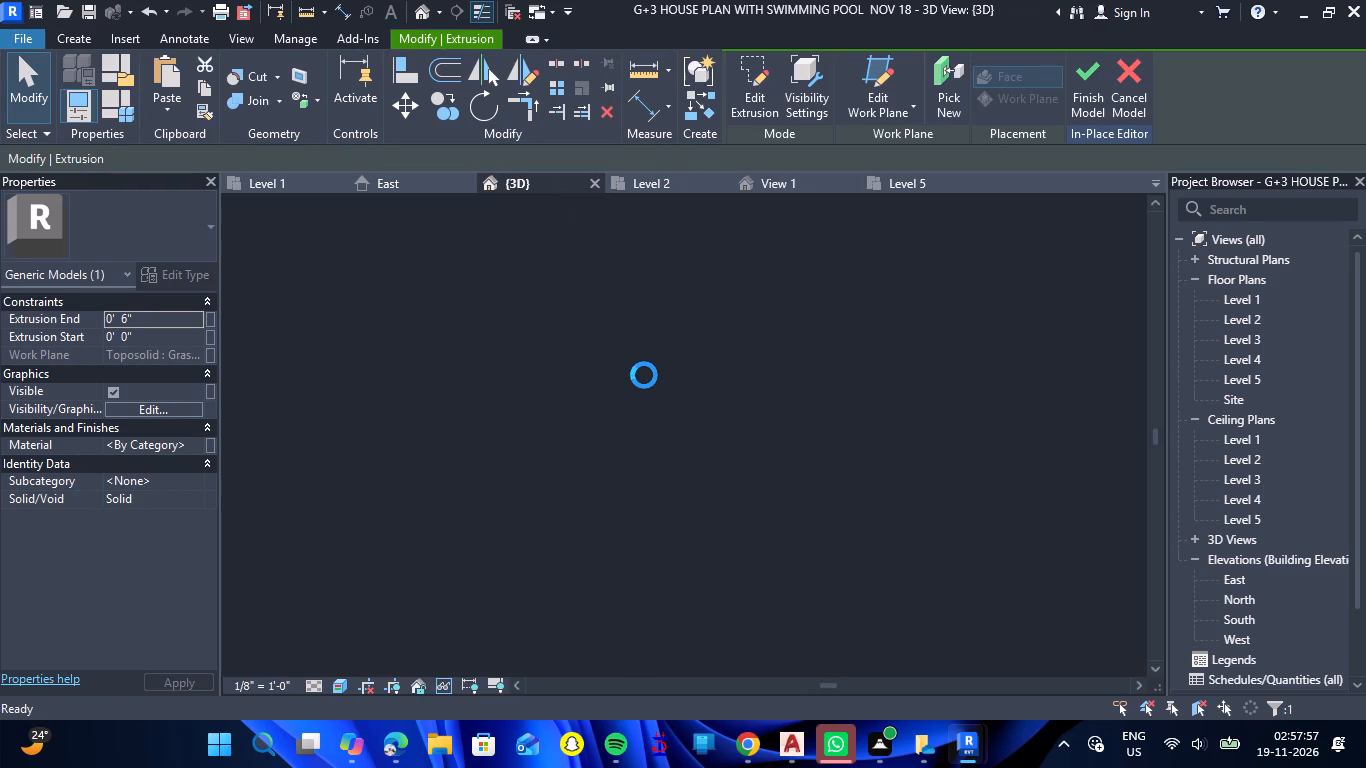
scroll(669, 366, "down", 5)
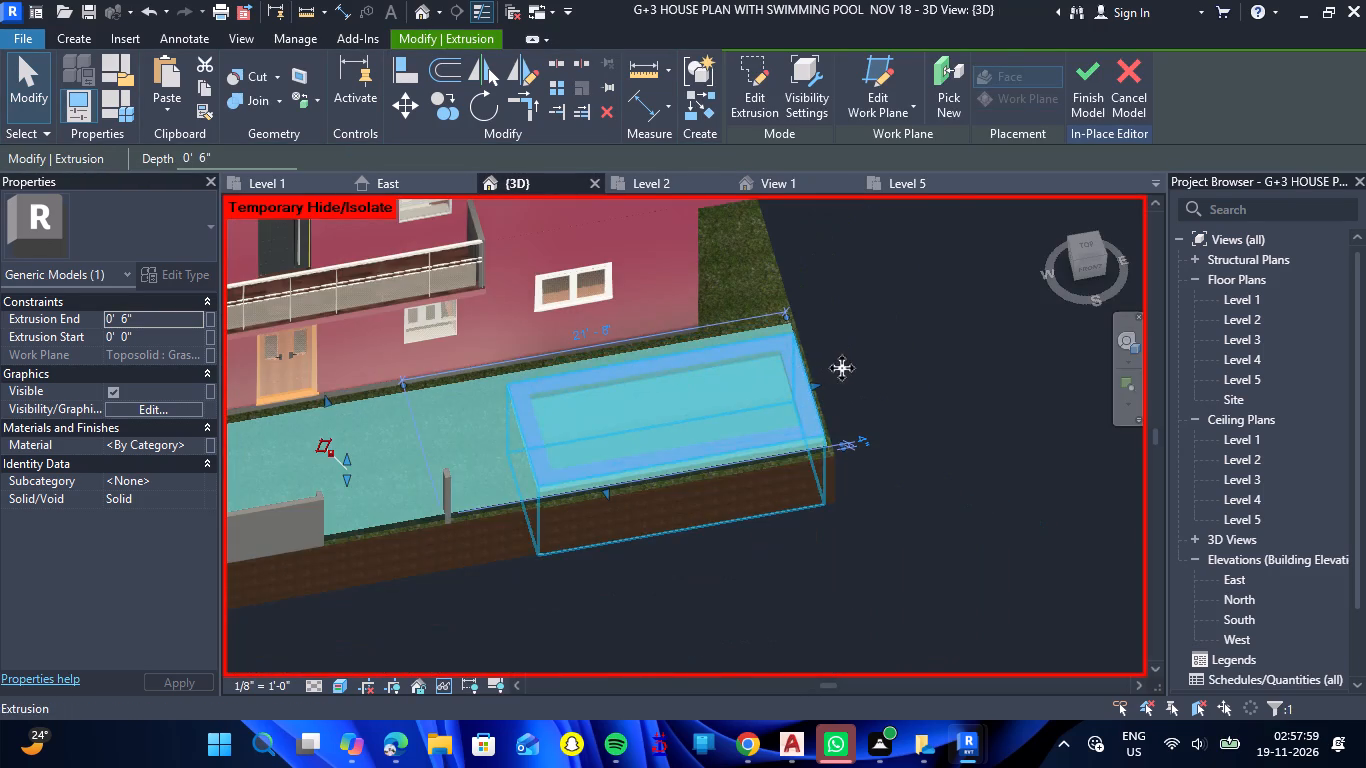
left_click(843, 368)
scroll(709, 424, "up", 3)
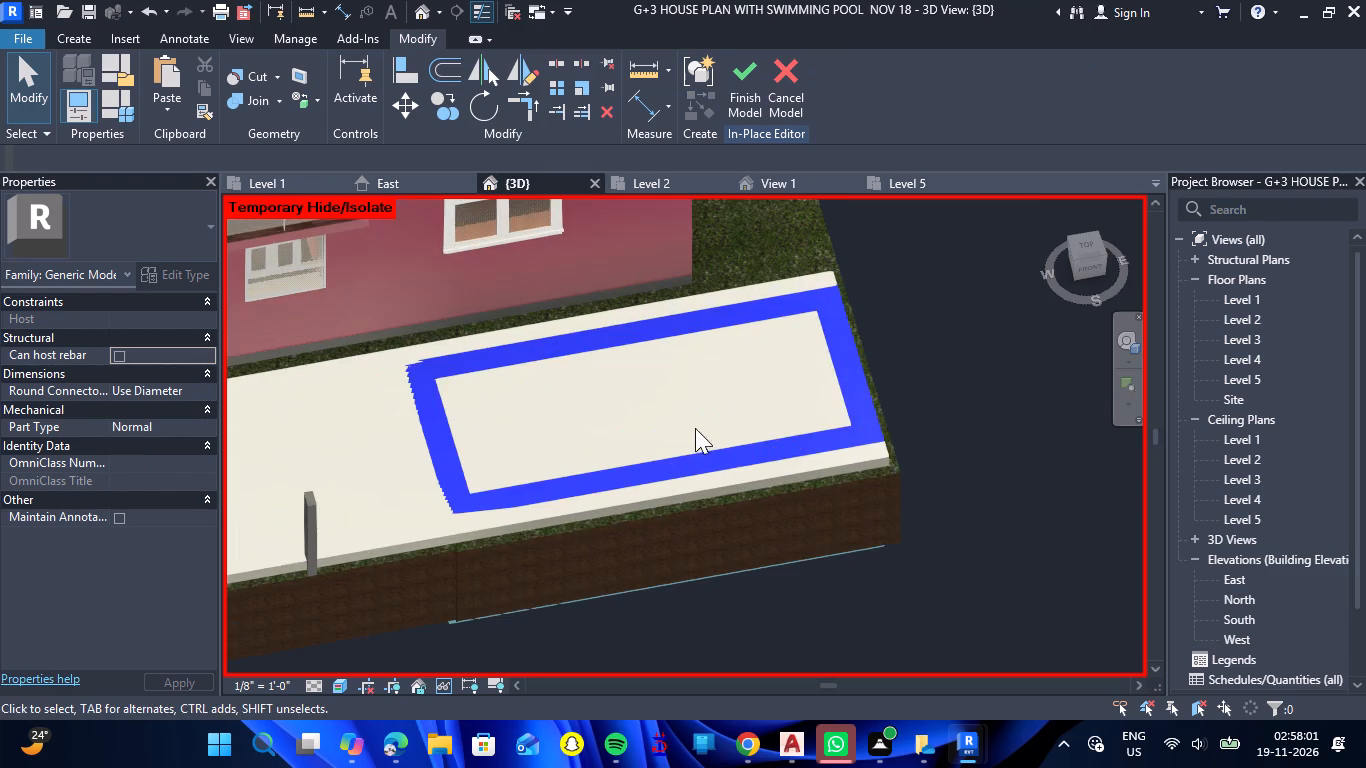
left_click(673, 449)
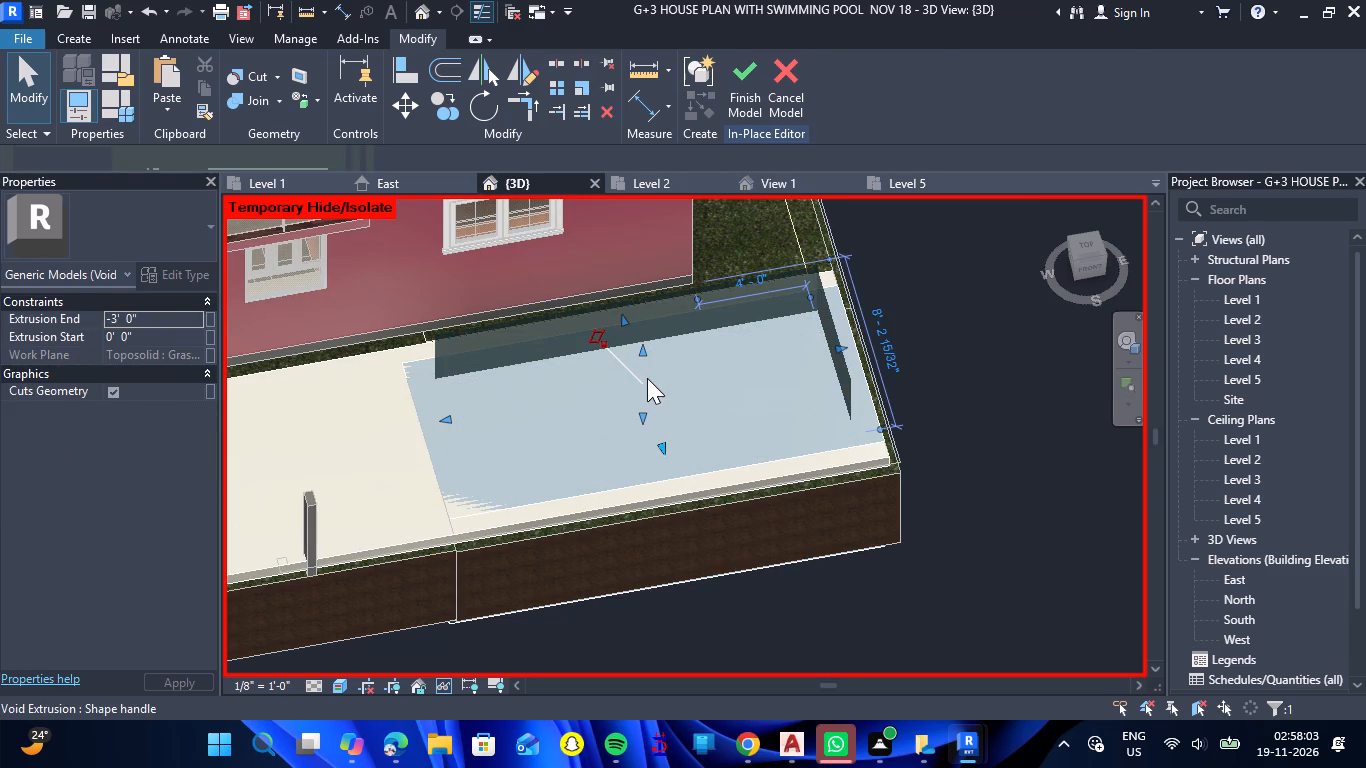
left_click_drag(642, 353, 653, 308)
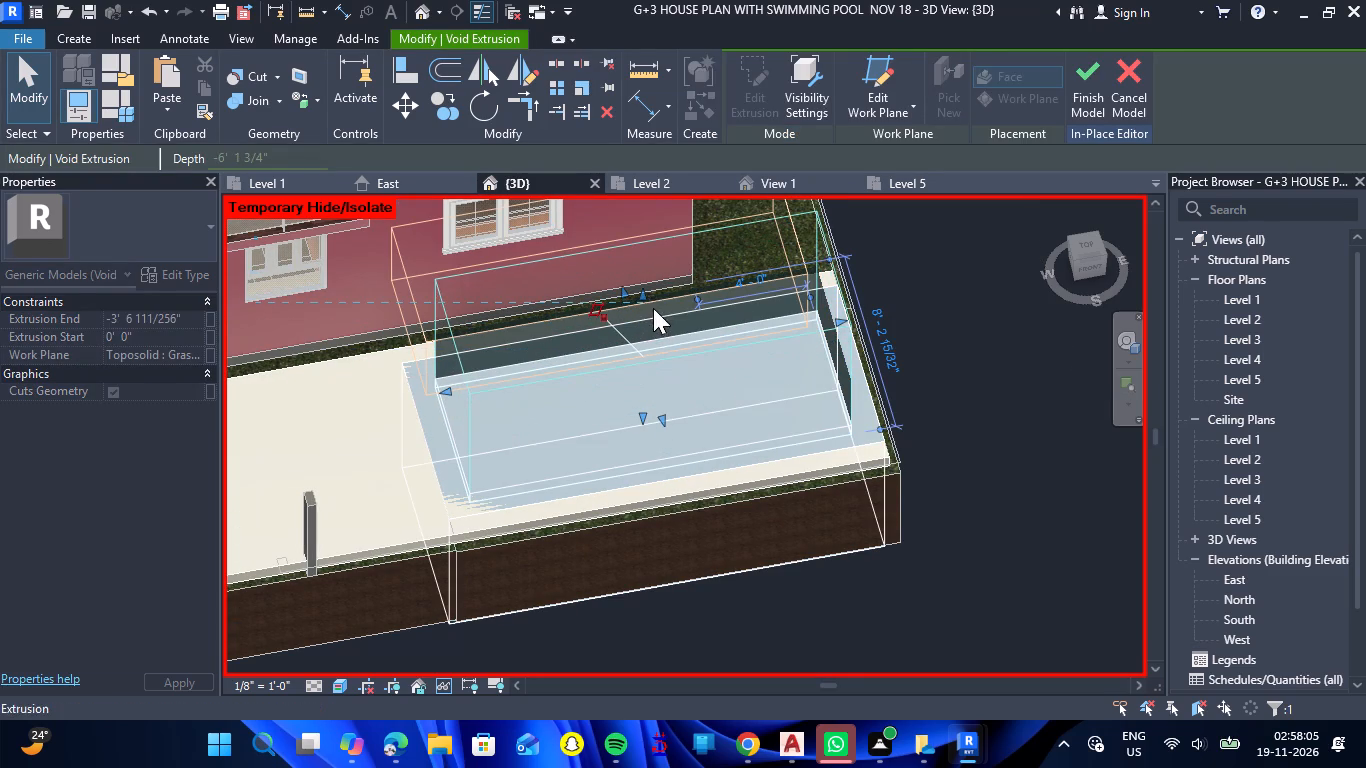
left_click(963, 448)
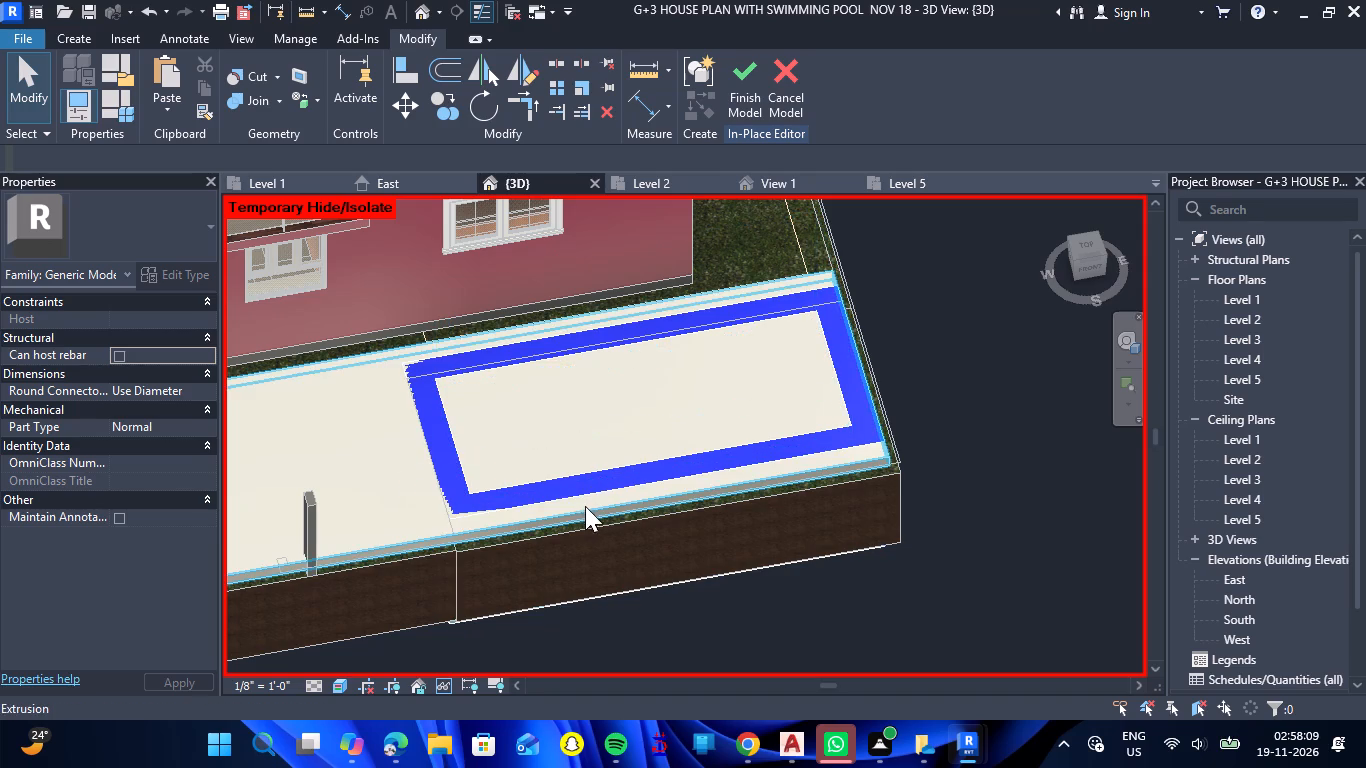
Create a 6" void extrusion on Level 1 from a rectangle sketched corner to corner along the pool's inner outline.
scroll(715, 462, "down", 4)
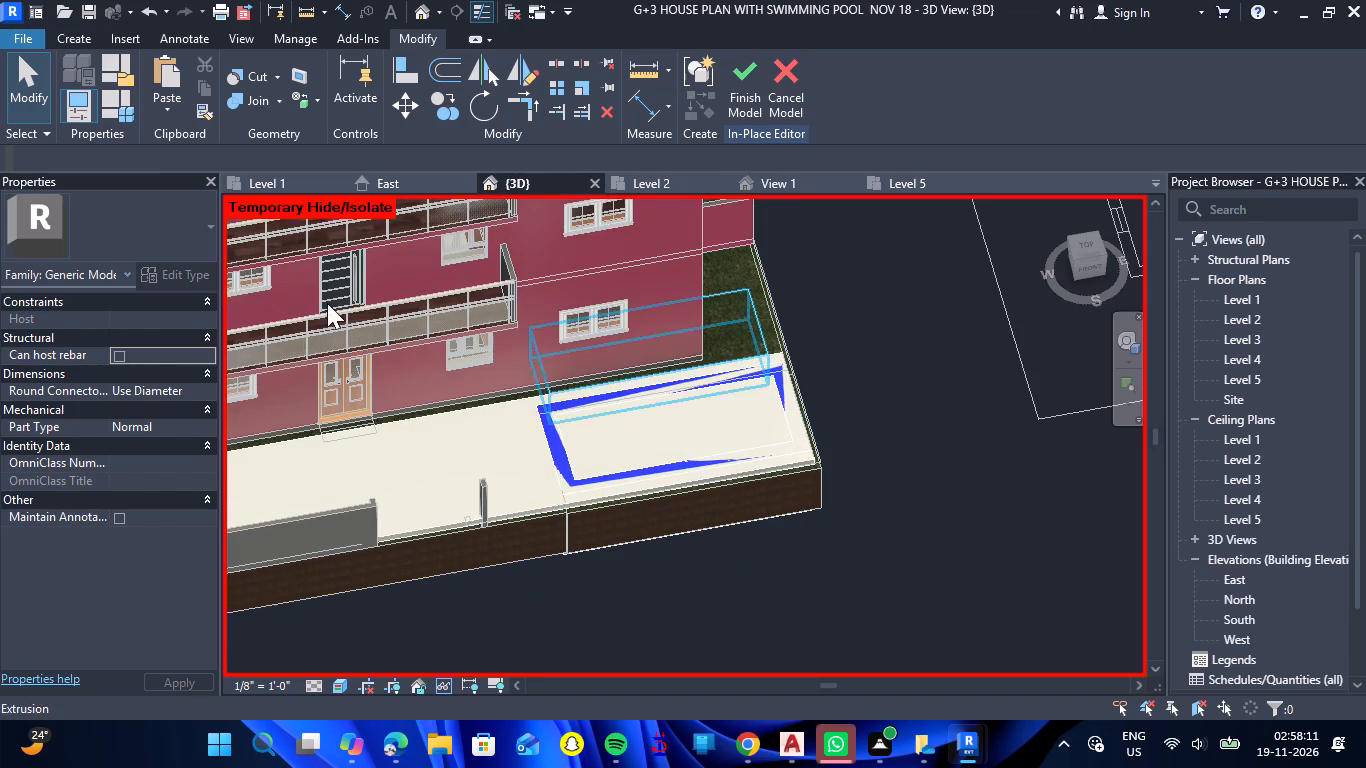
left_click(86, 40)
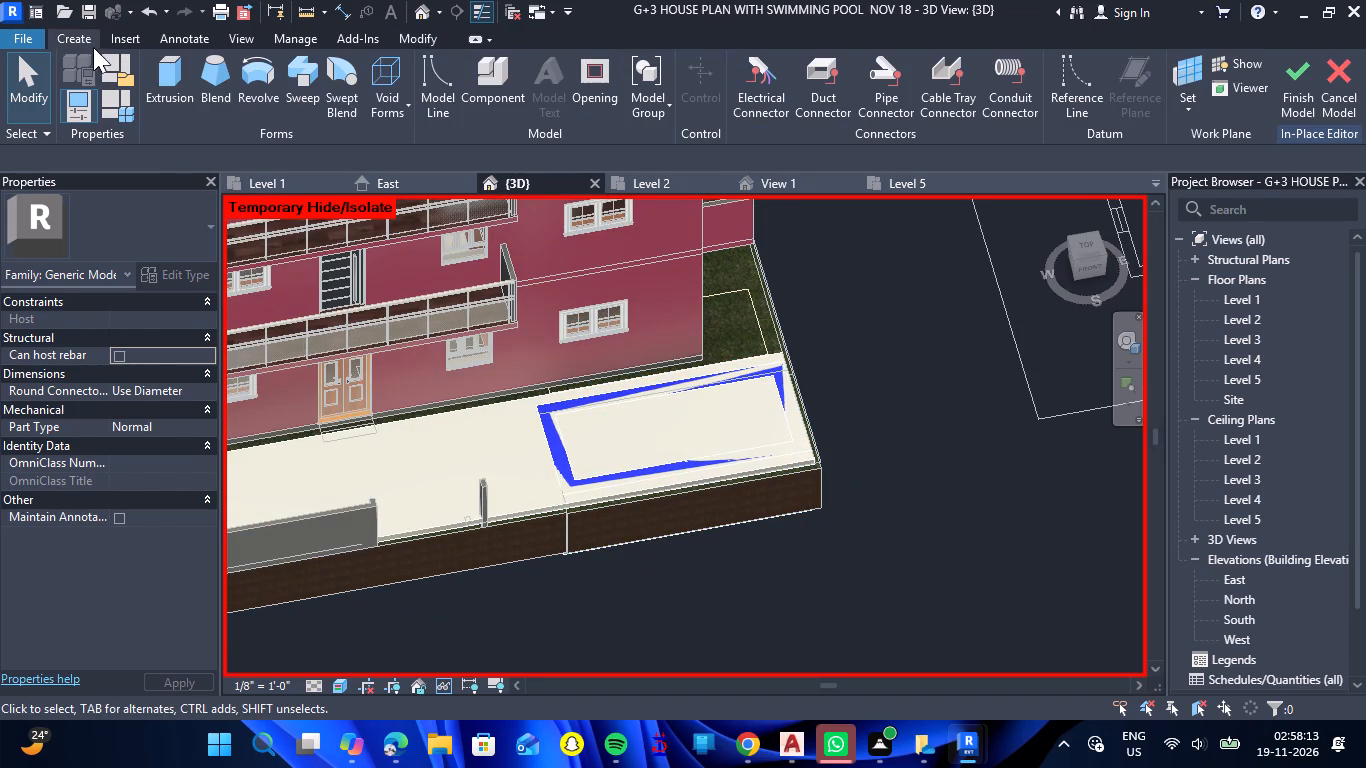
left_click(402, 104)
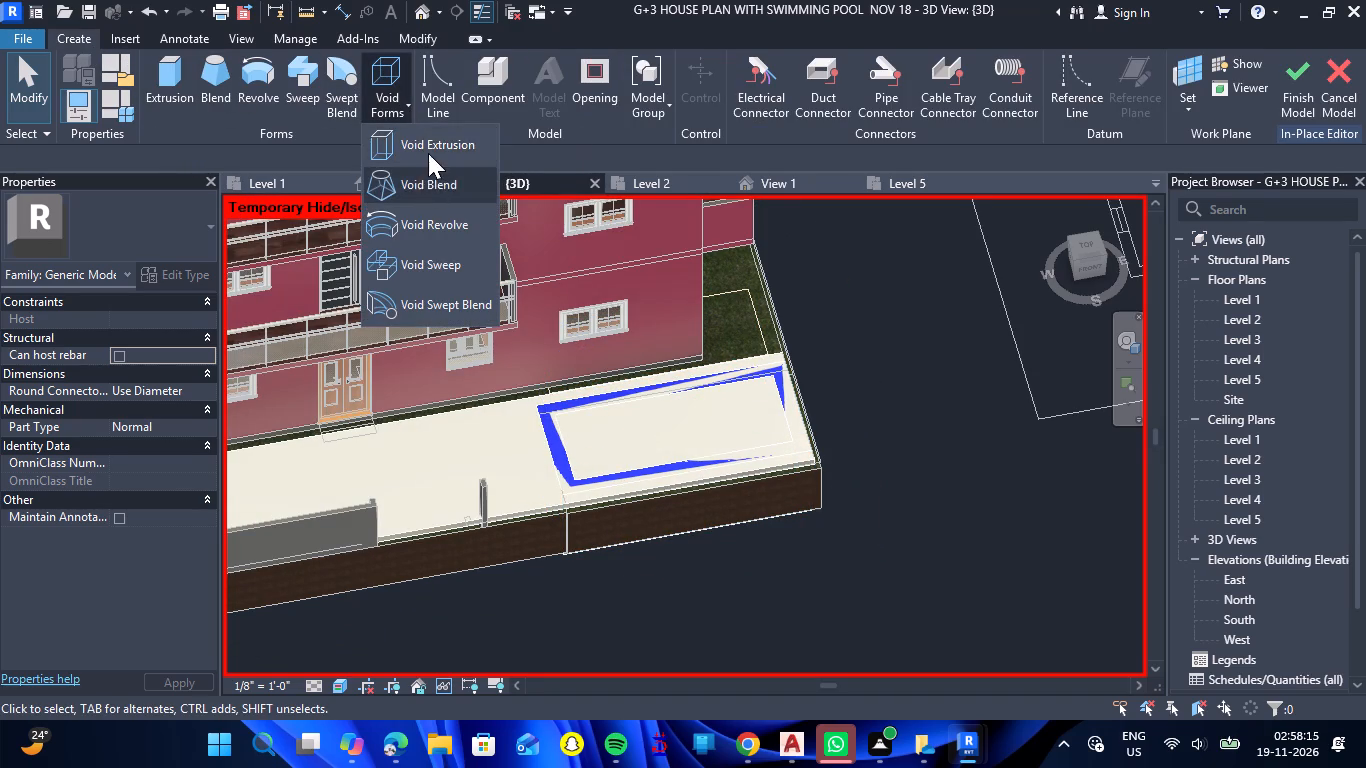
left_click(428, 152)
left_click(291, 182)
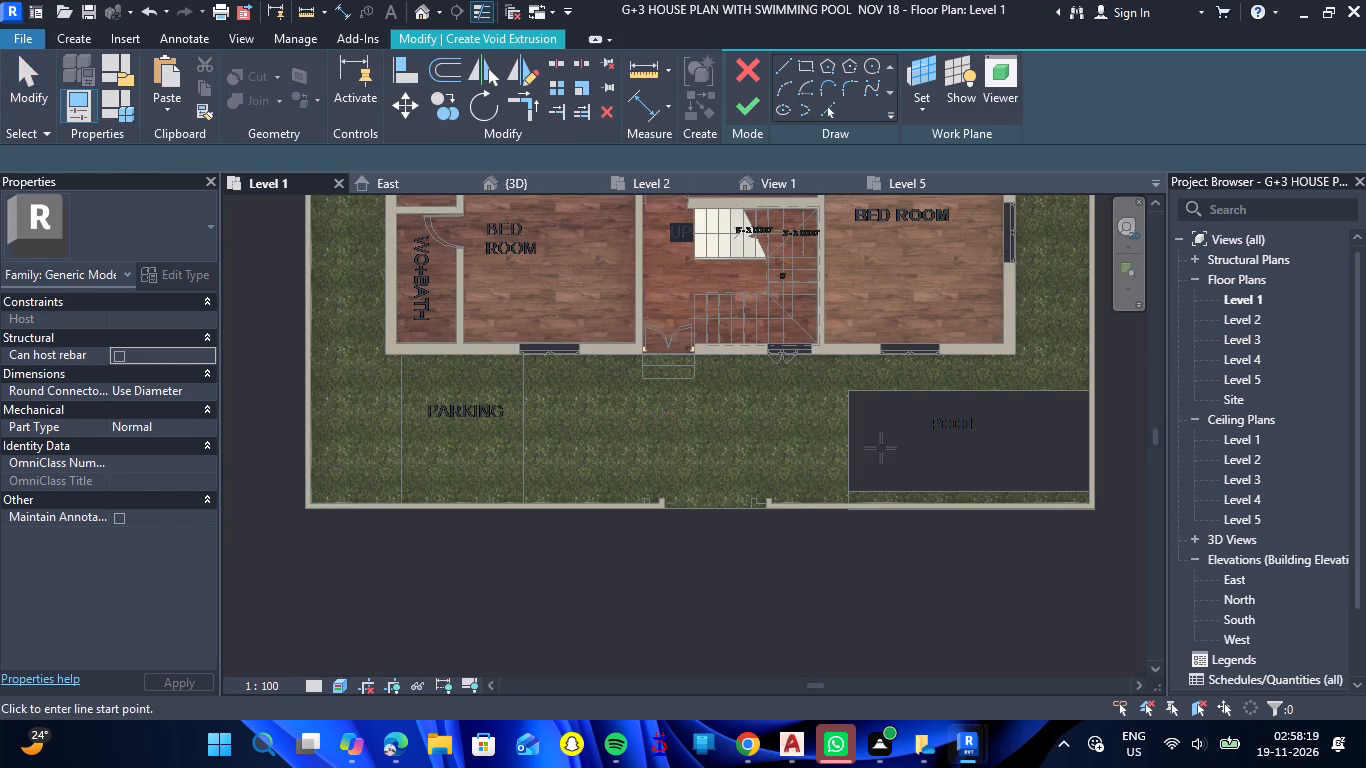
scroll(779, 440, "down", 3)
scroll(1011, 433, "up", 3)
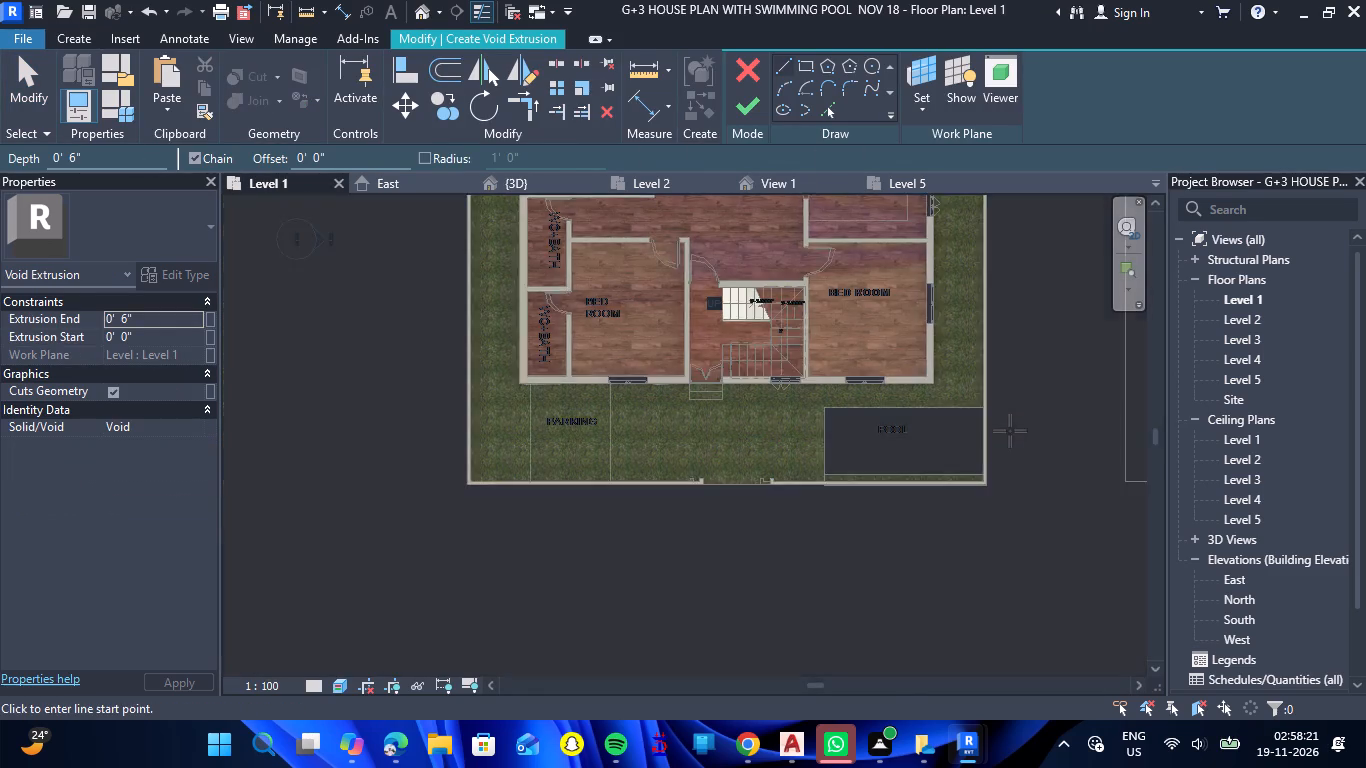
left_click(520, 189)
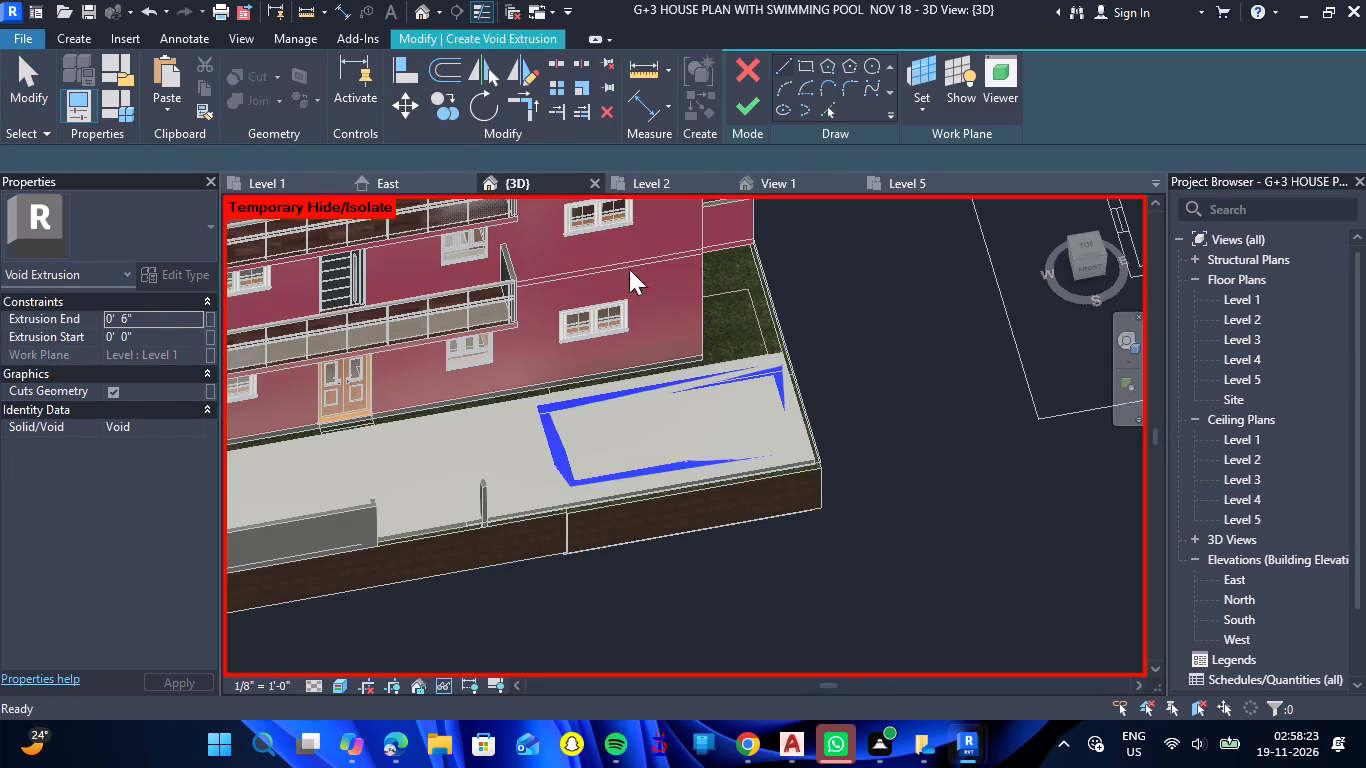
left_click(1085, 249)
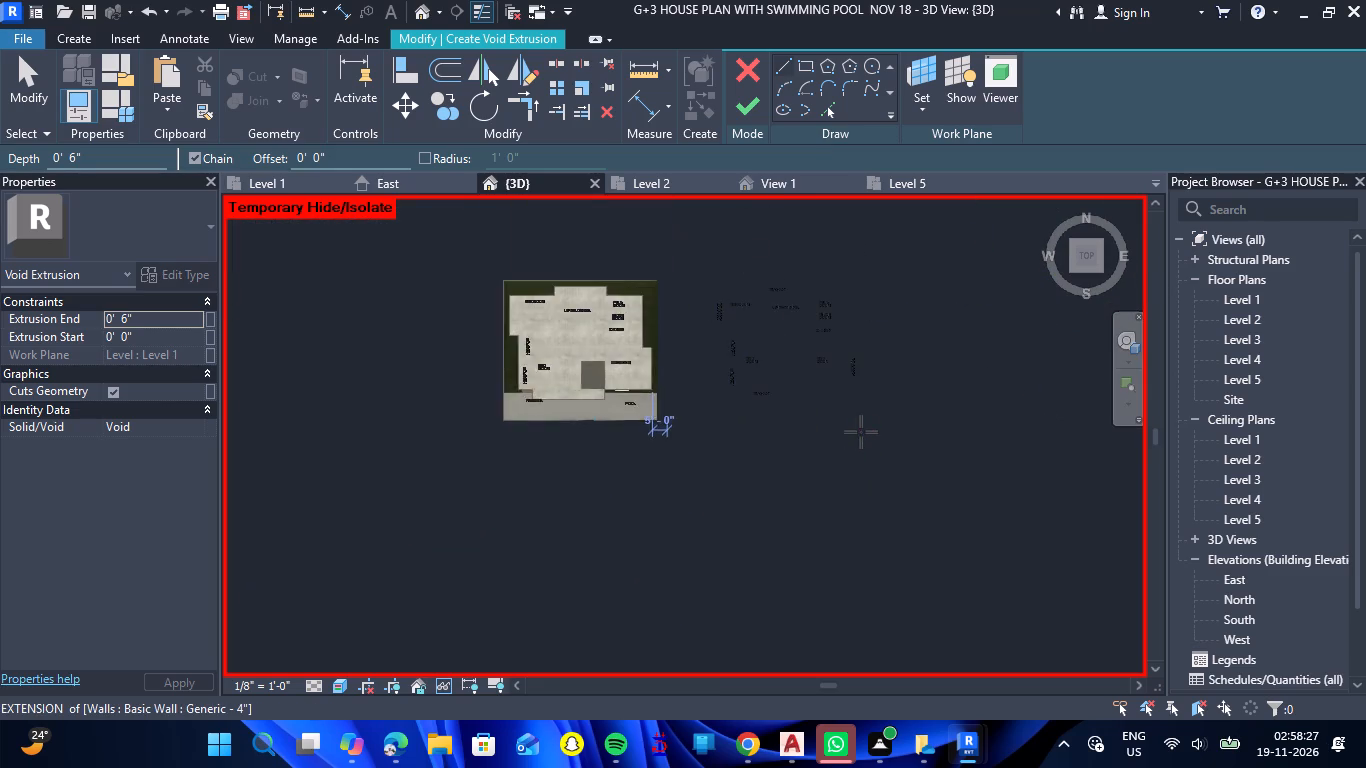
scroll(621, 494, "up", 10)
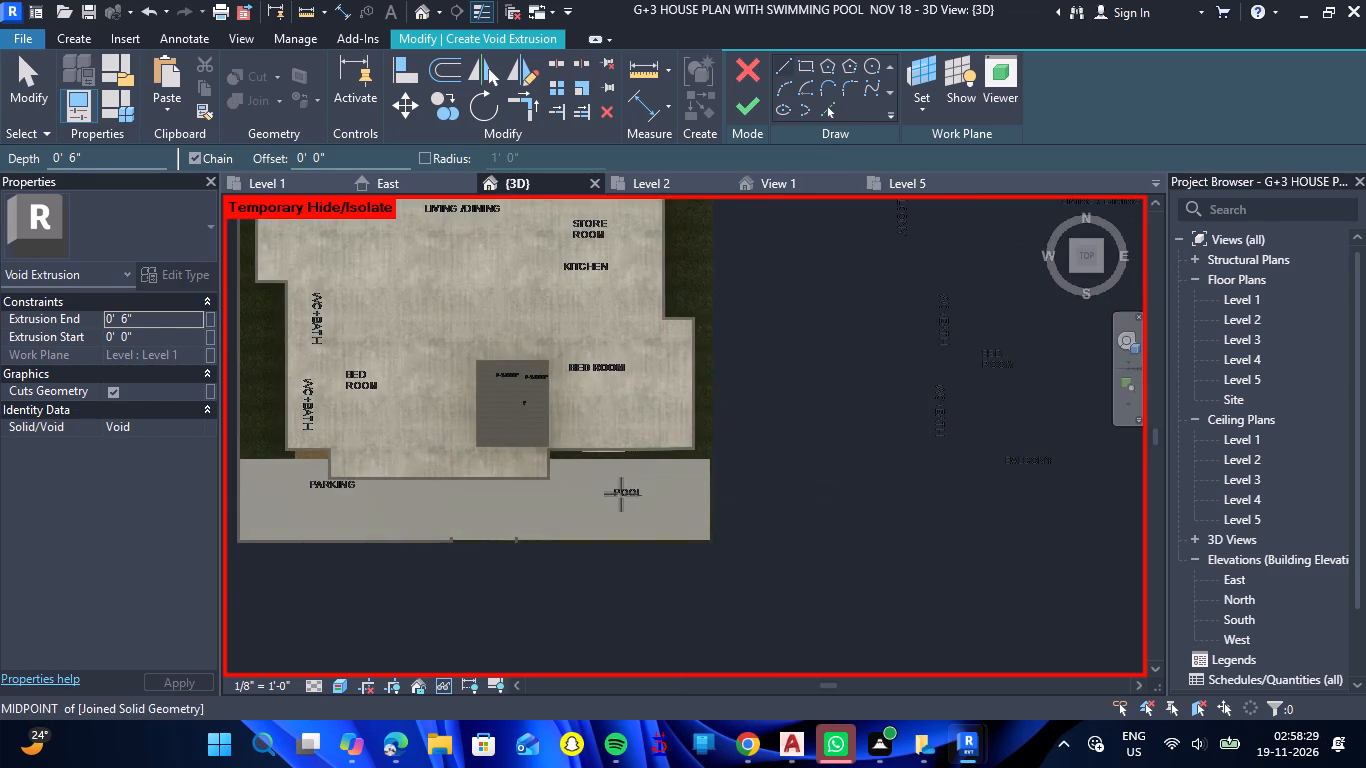
scroll(621, 494, "up", 3)
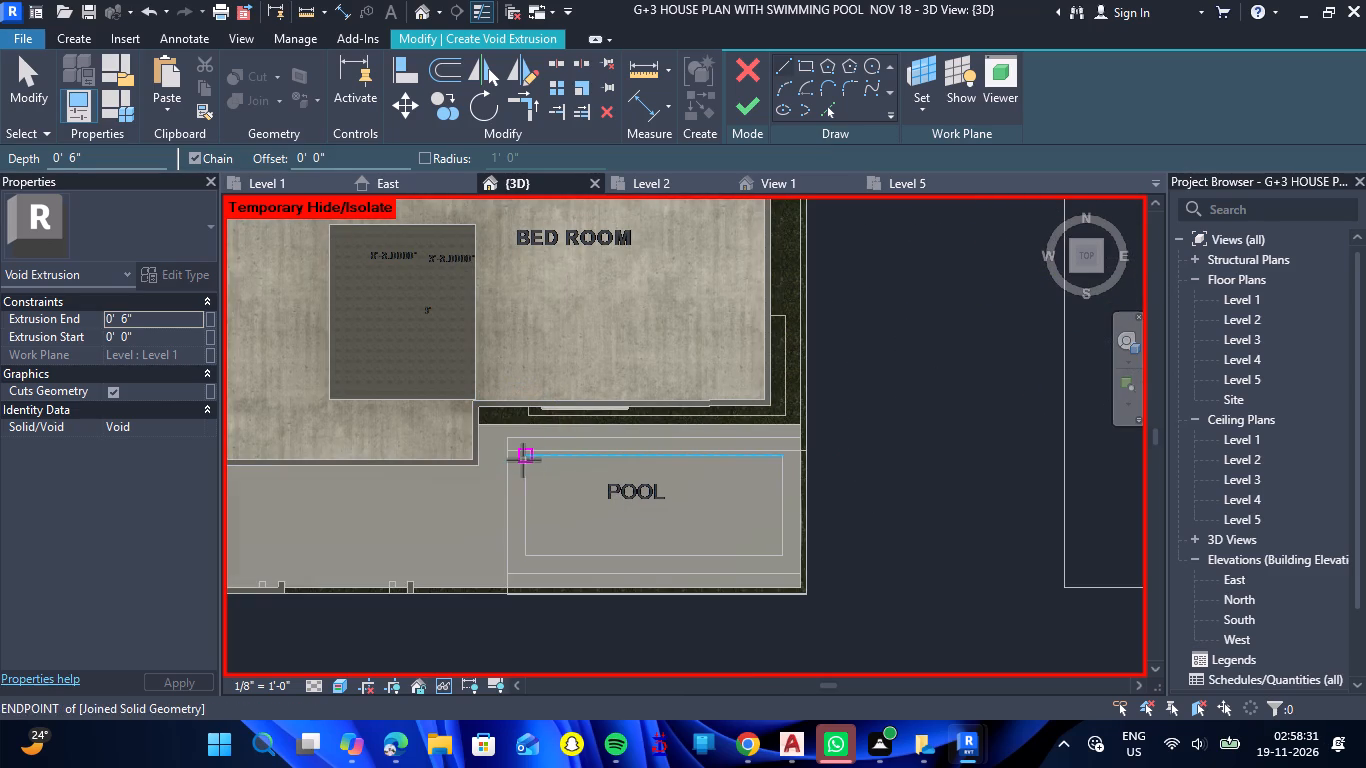
left_click(526, 459)
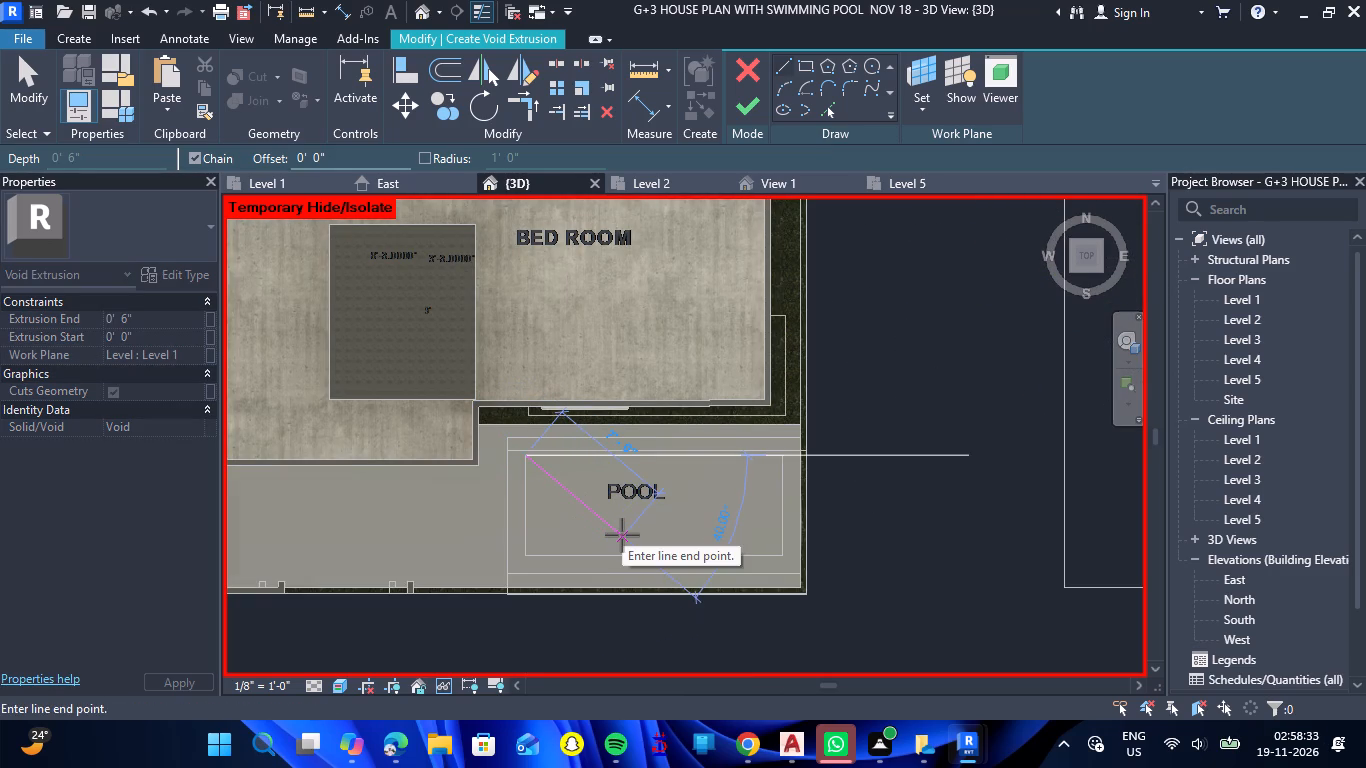
key("Escape")
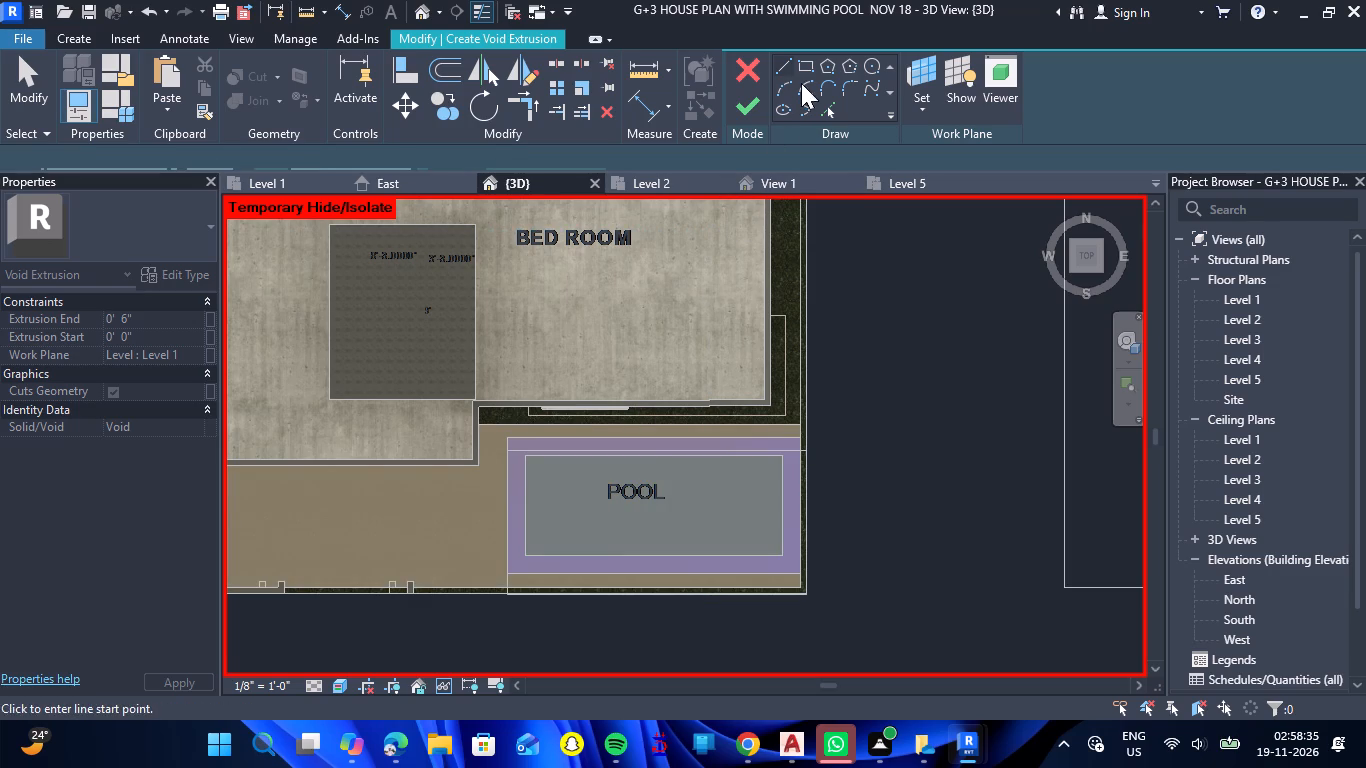
left_click(807, 70)
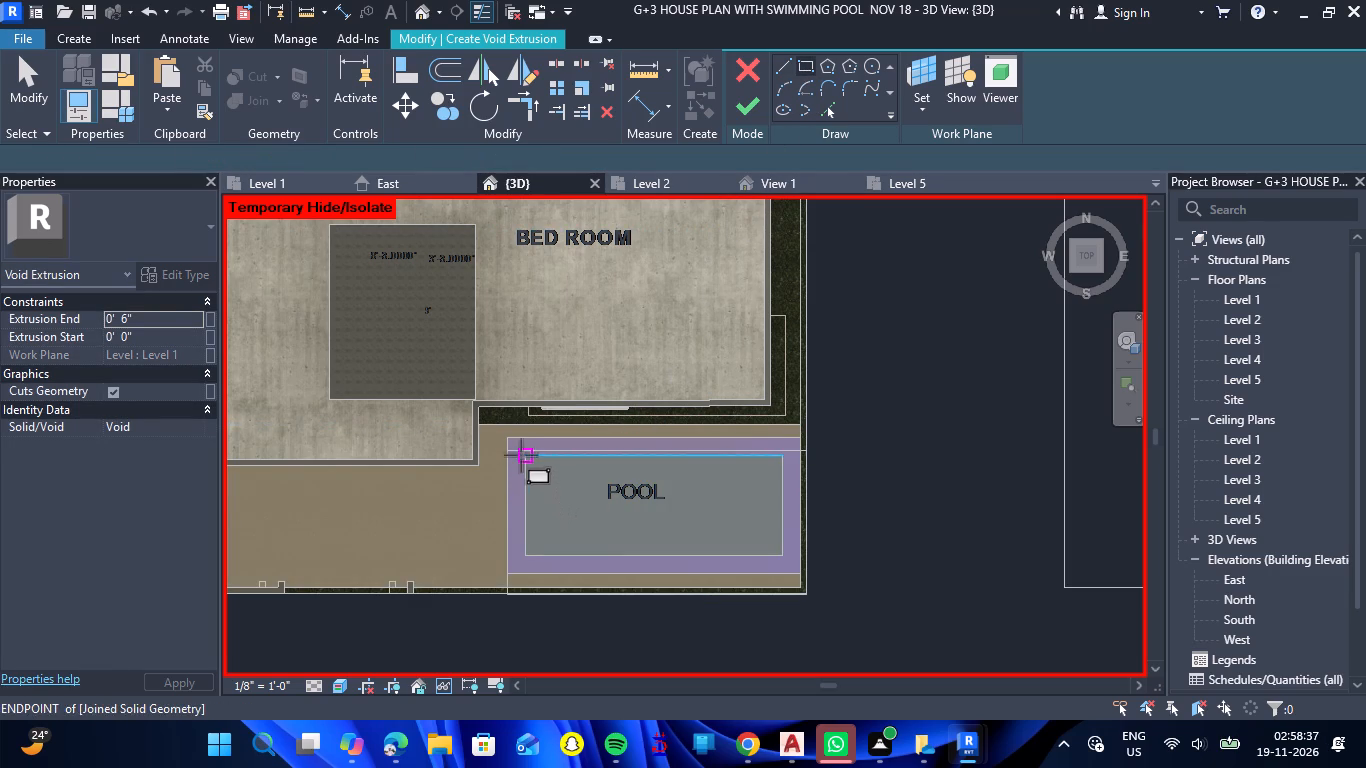
left_click(525, 454)
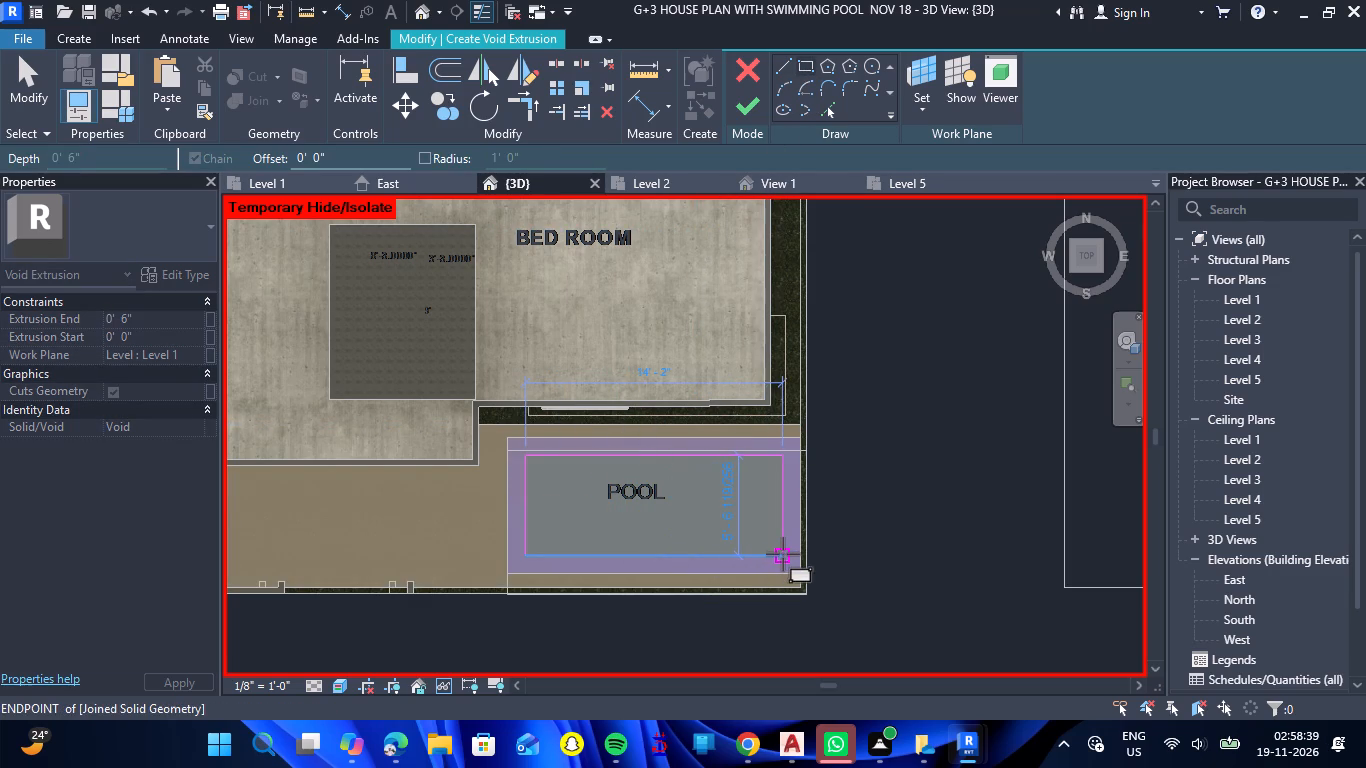
left_click(783, 554)
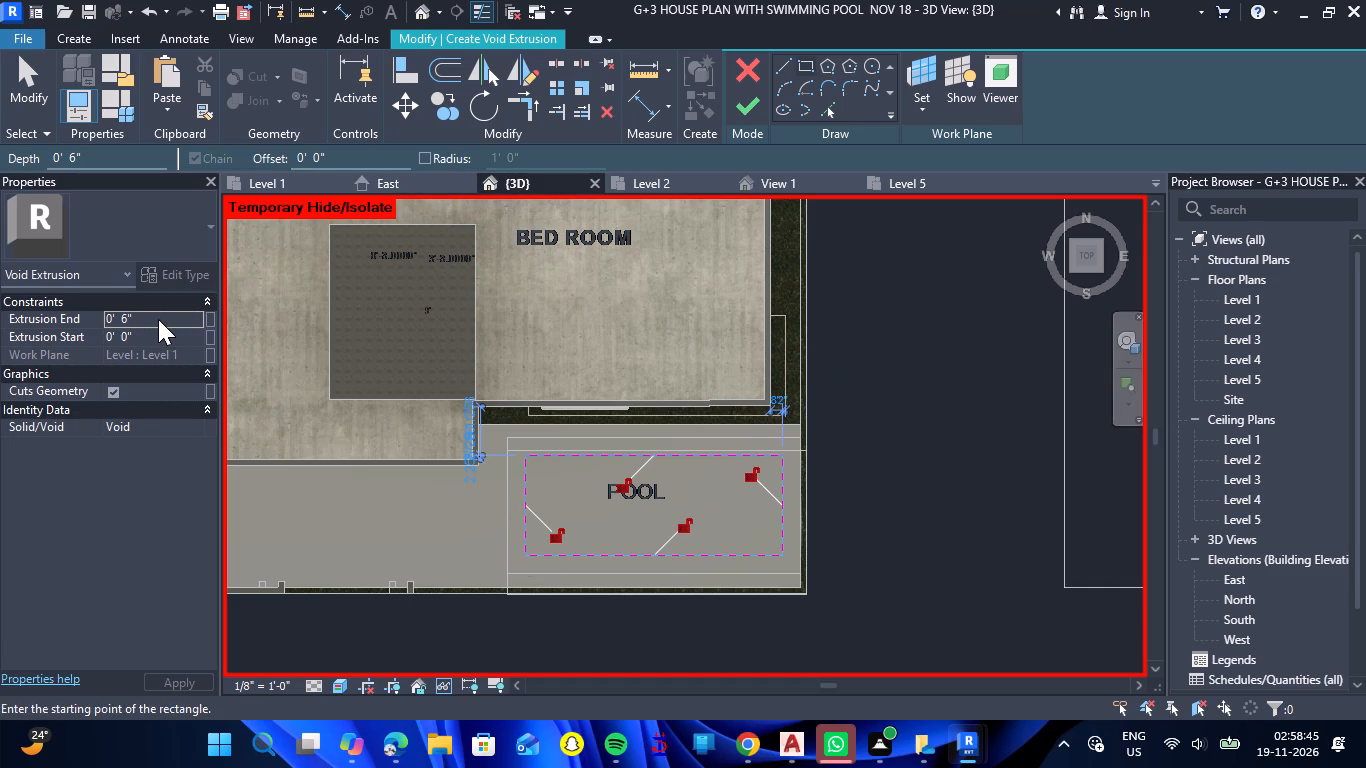
left_click(743, 113)
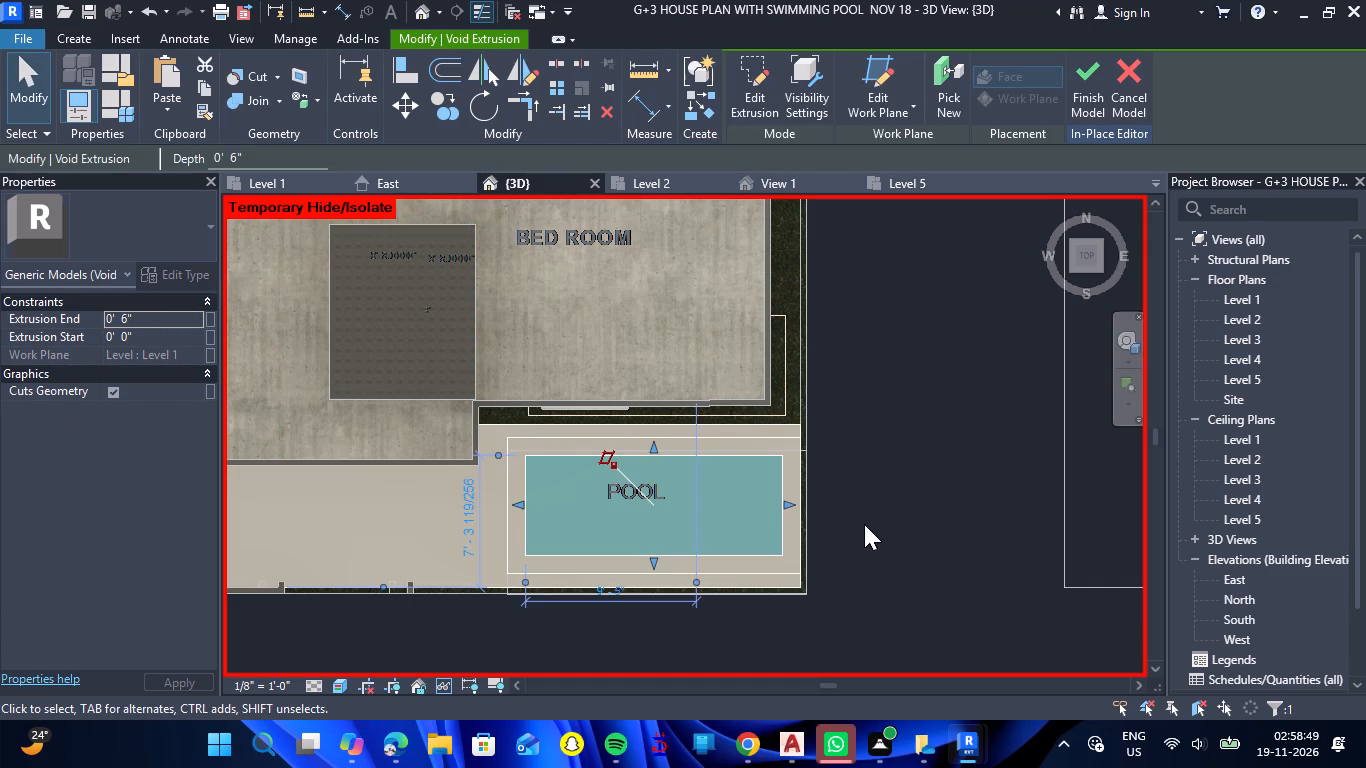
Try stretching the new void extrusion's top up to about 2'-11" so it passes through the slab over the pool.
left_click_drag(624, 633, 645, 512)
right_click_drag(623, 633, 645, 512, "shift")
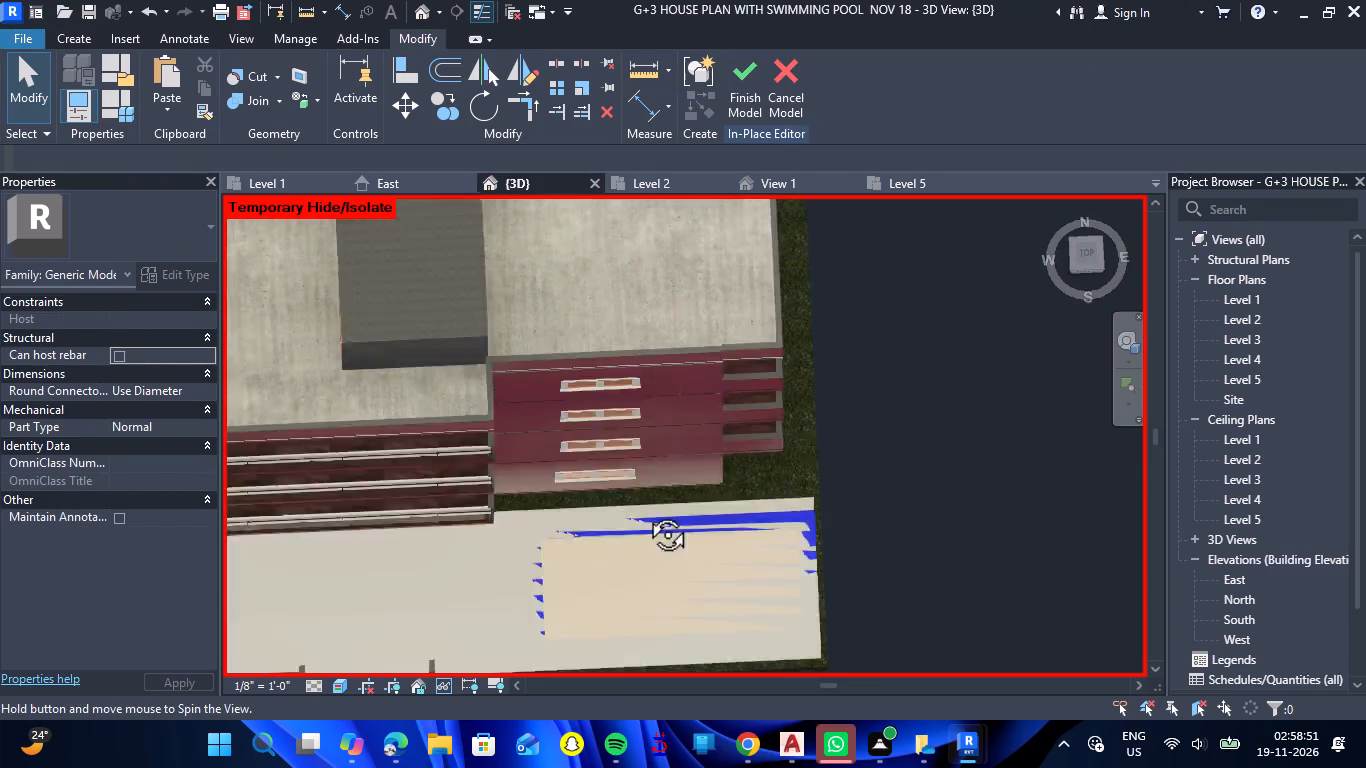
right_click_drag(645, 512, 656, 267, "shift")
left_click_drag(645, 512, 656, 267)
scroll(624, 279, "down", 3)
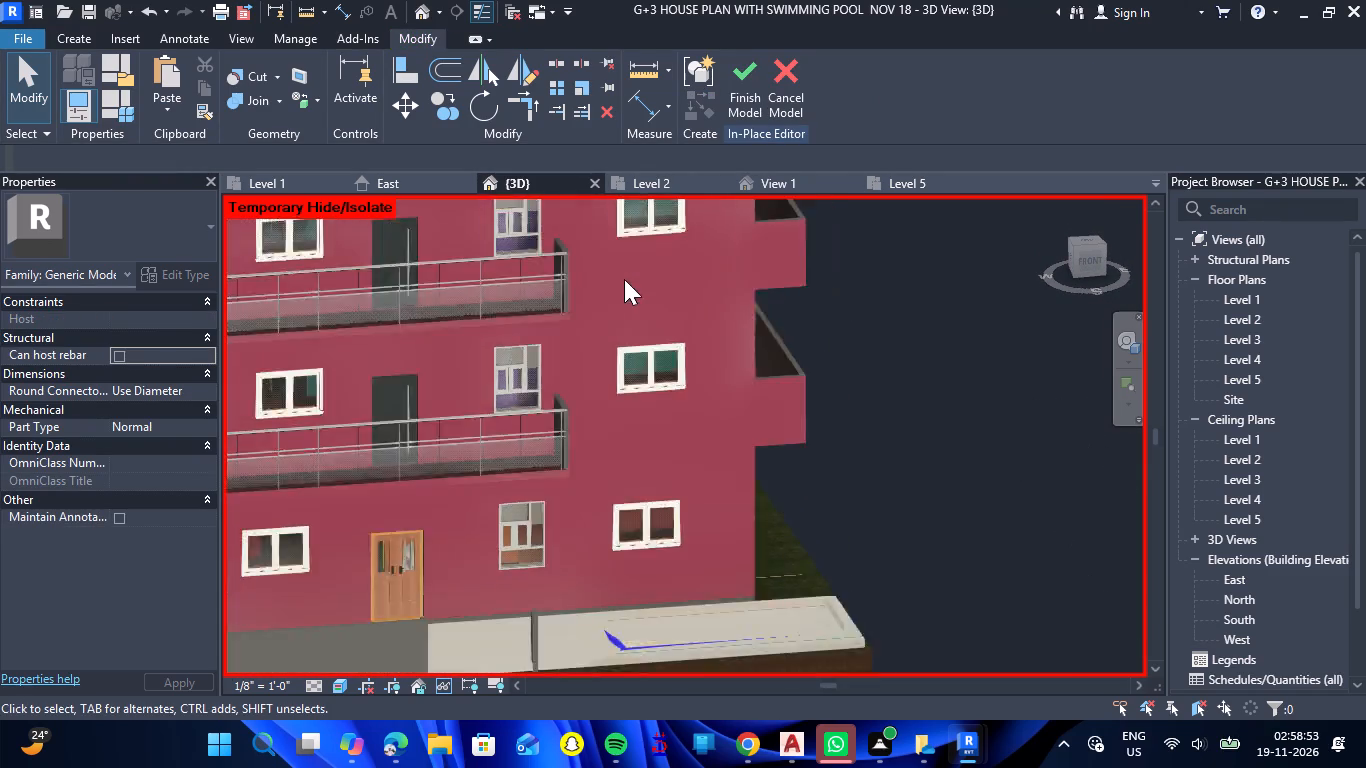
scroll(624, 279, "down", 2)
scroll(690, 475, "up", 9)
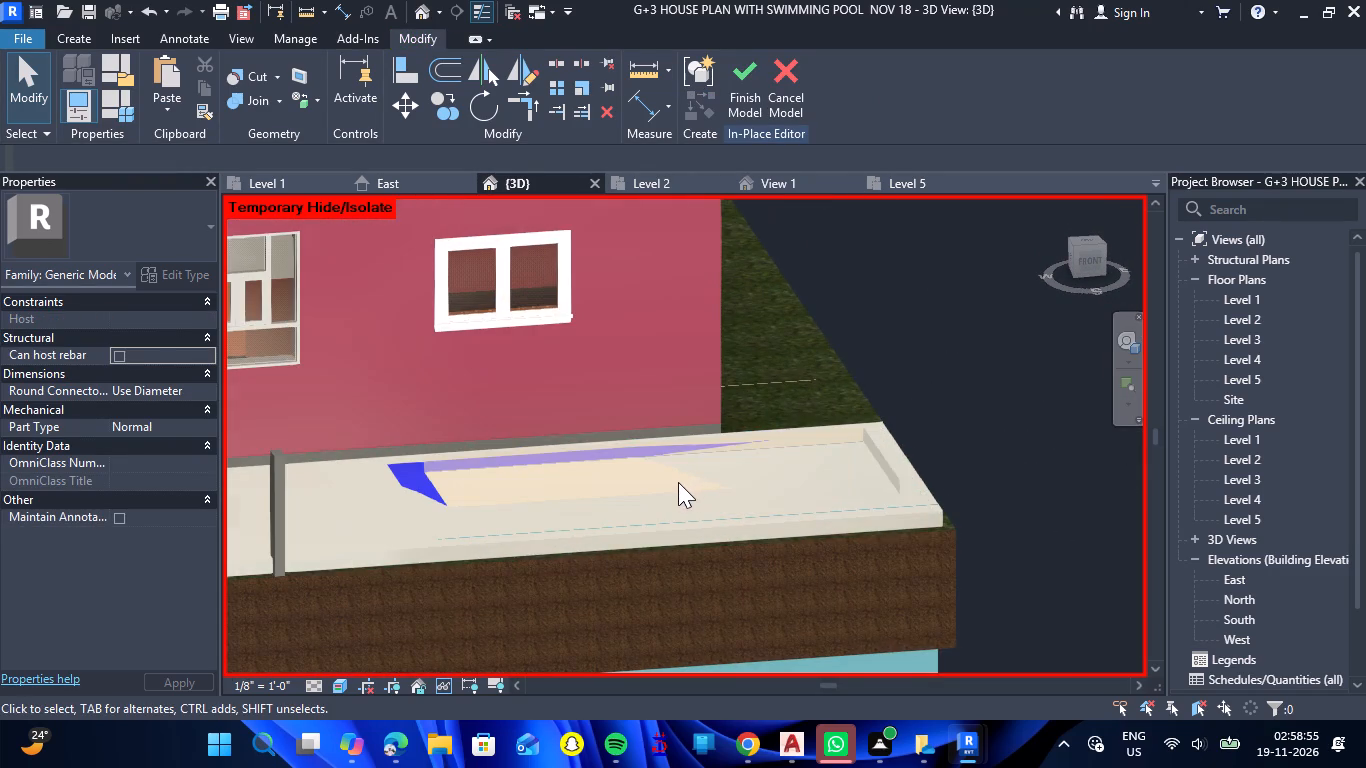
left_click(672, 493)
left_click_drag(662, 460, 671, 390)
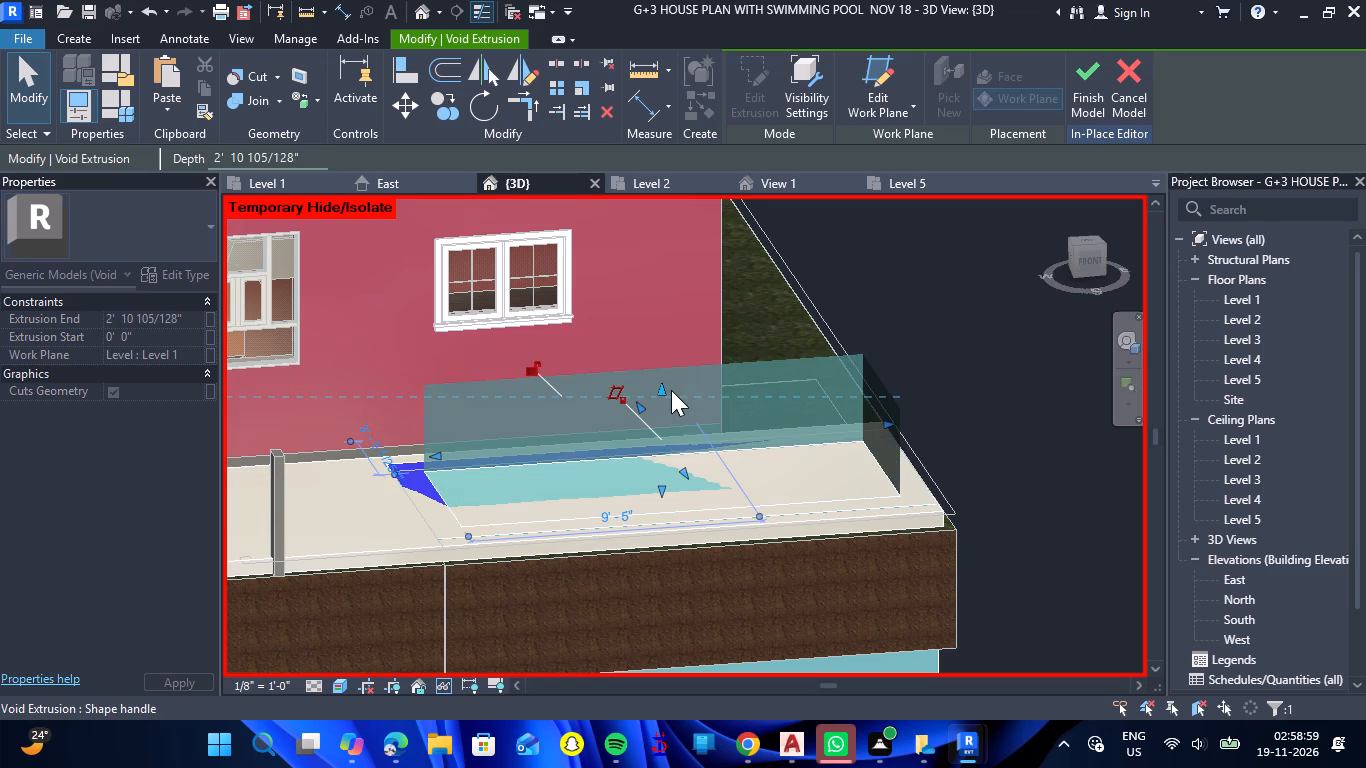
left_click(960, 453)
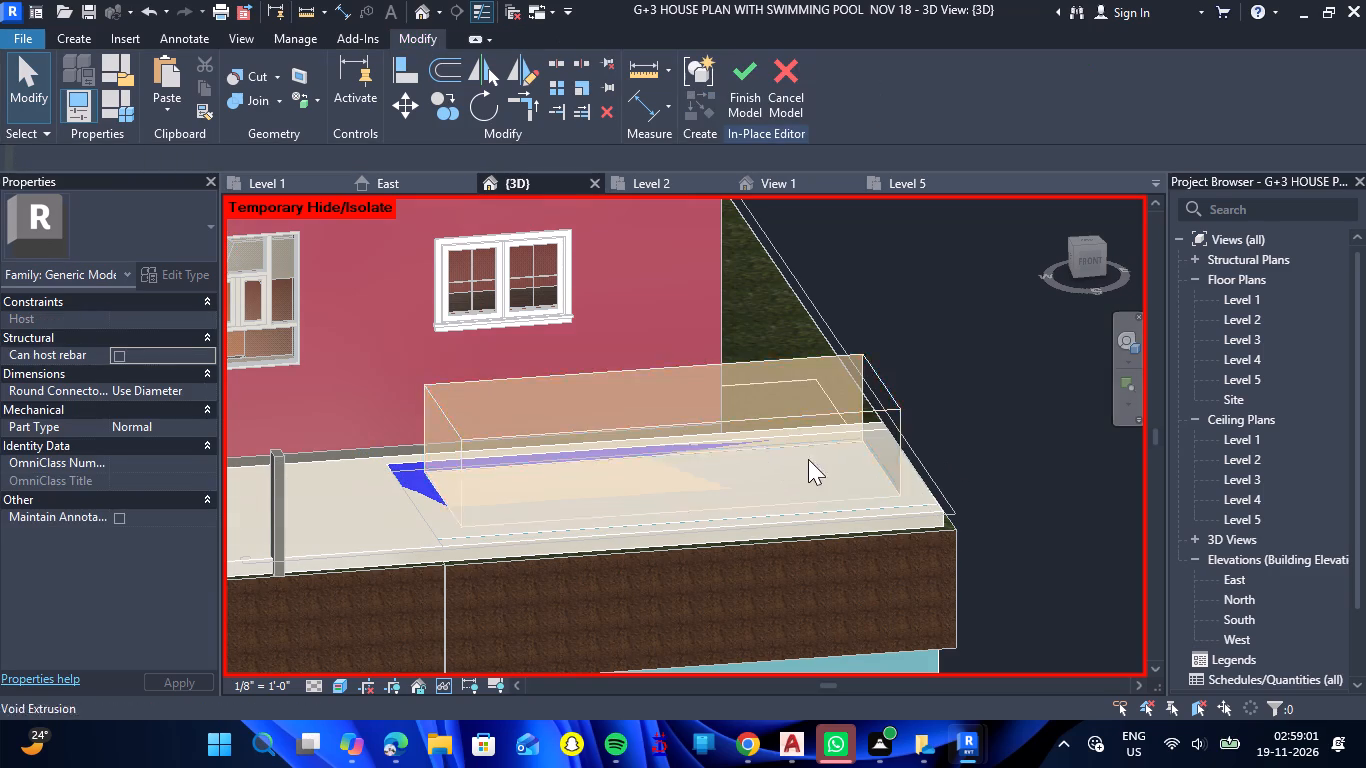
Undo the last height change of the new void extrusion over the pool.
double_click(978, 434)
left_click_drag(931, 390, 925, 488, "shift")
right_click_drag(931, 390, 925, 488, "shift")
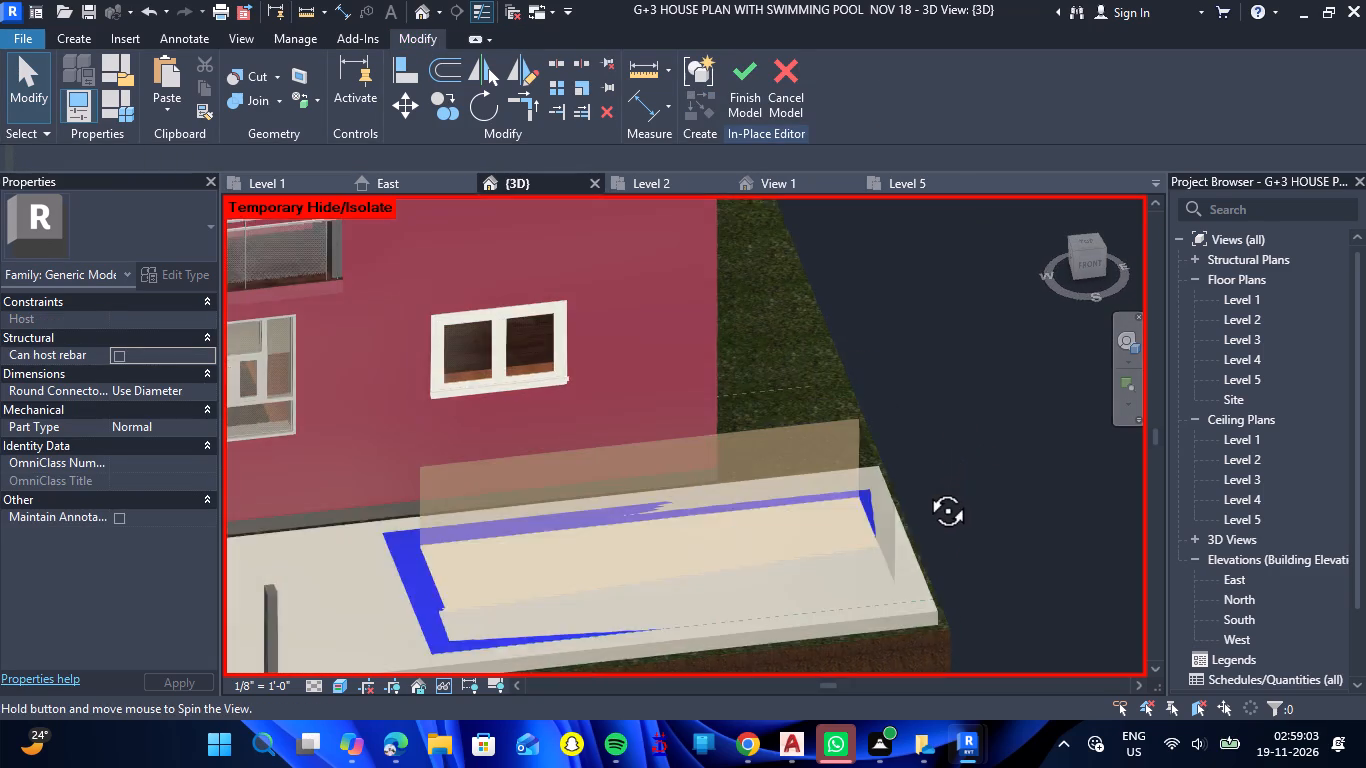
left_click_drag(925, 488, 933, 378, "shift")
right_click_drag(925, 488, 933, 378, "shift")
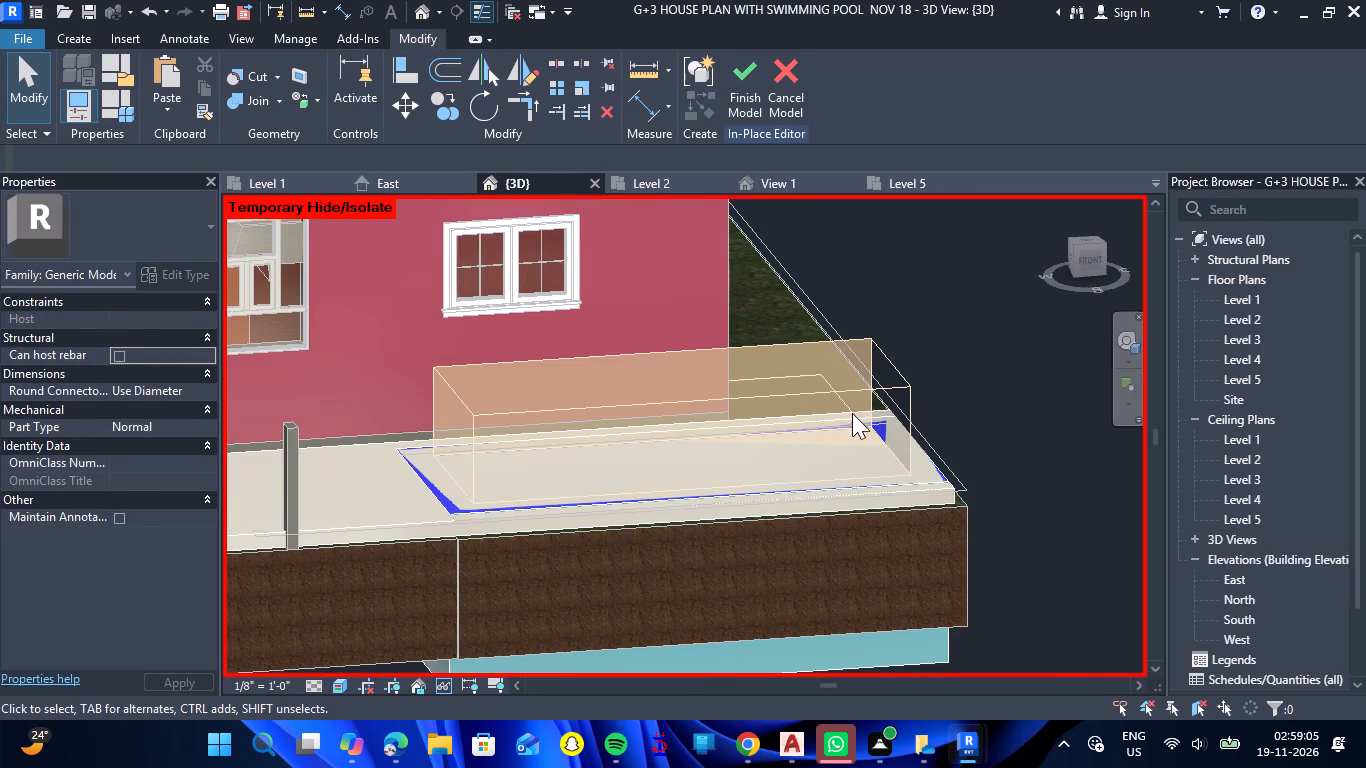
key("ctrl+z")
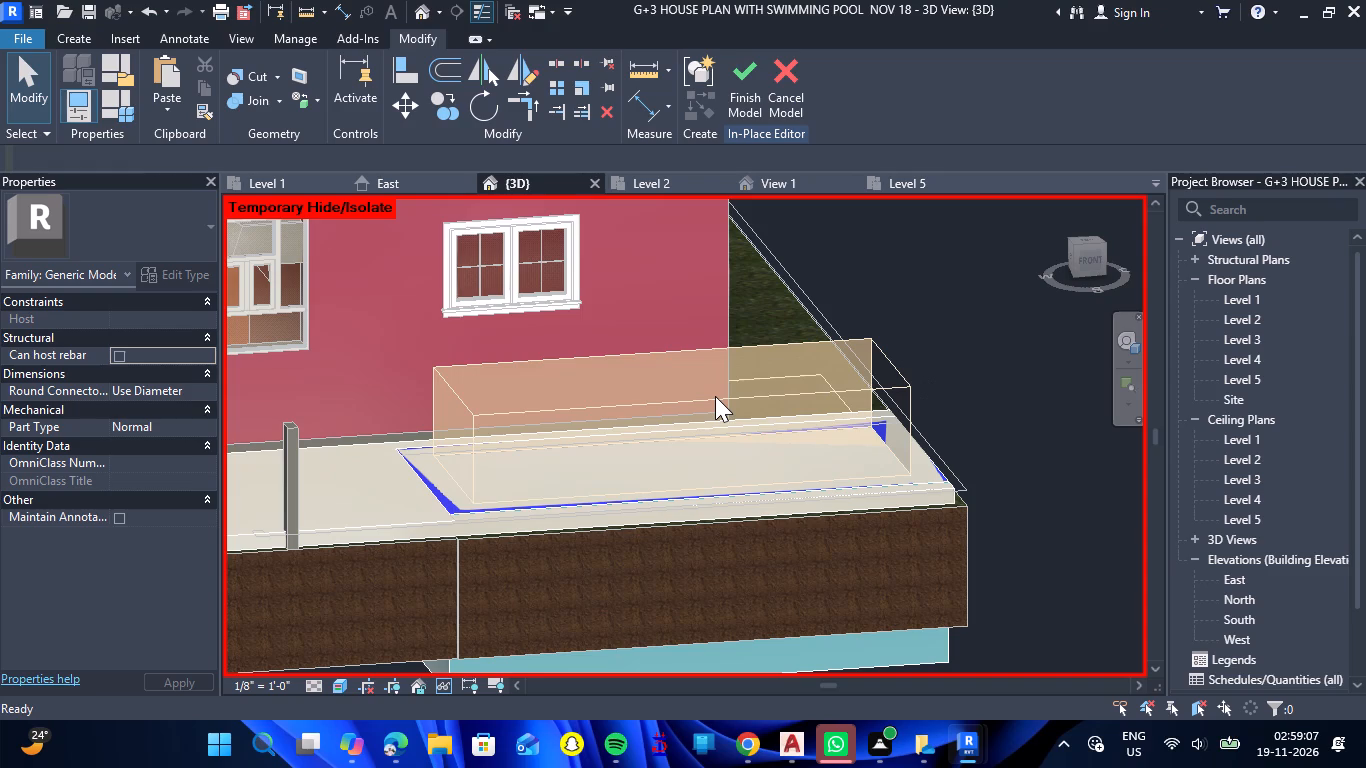
Set the Extrusion End of the new void over the pool to -0'-6".
left_click(625, 487)
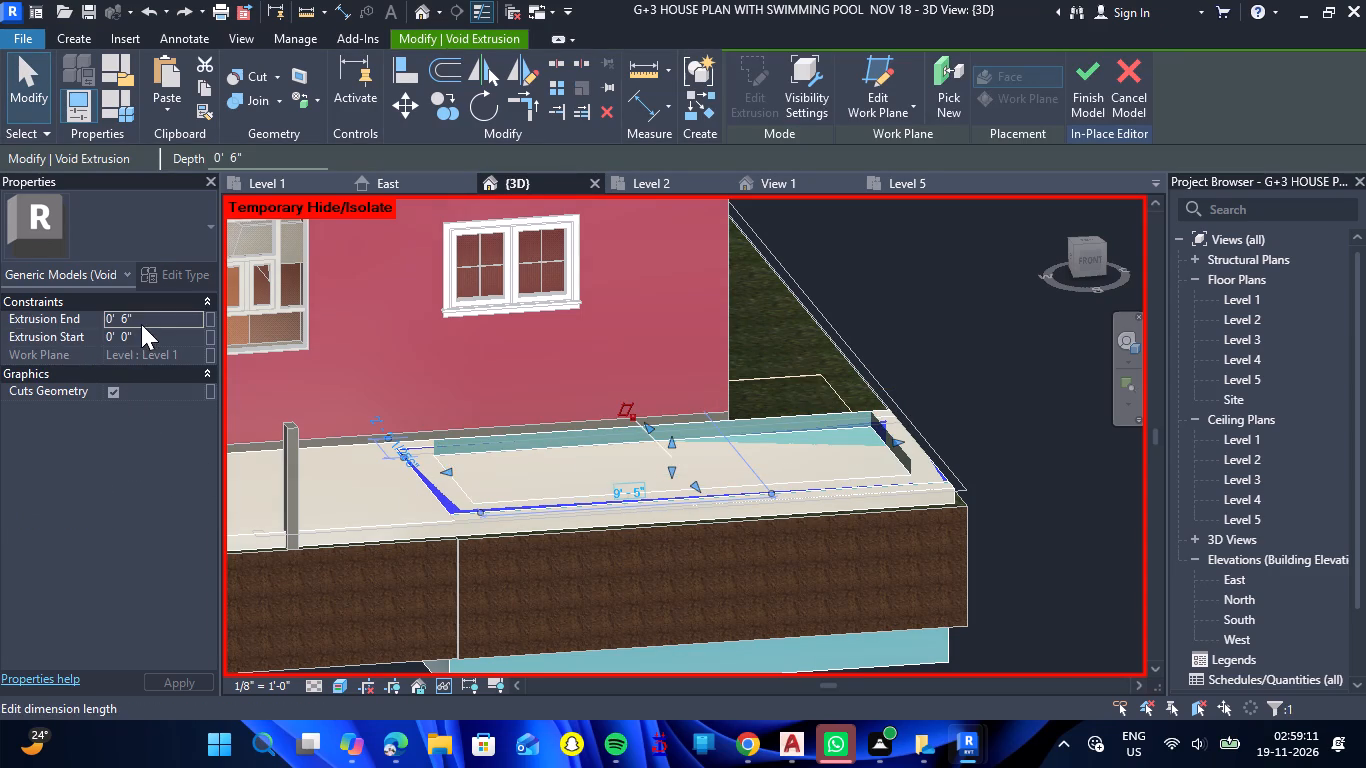
left_click(141, 324)
key("Left")
key("Left")
key("Left")
key("Left")
key("Left")
key("Left")
key("Left")
key("Left")
key("Left")
key("Left")
key("Left")
key("Left")
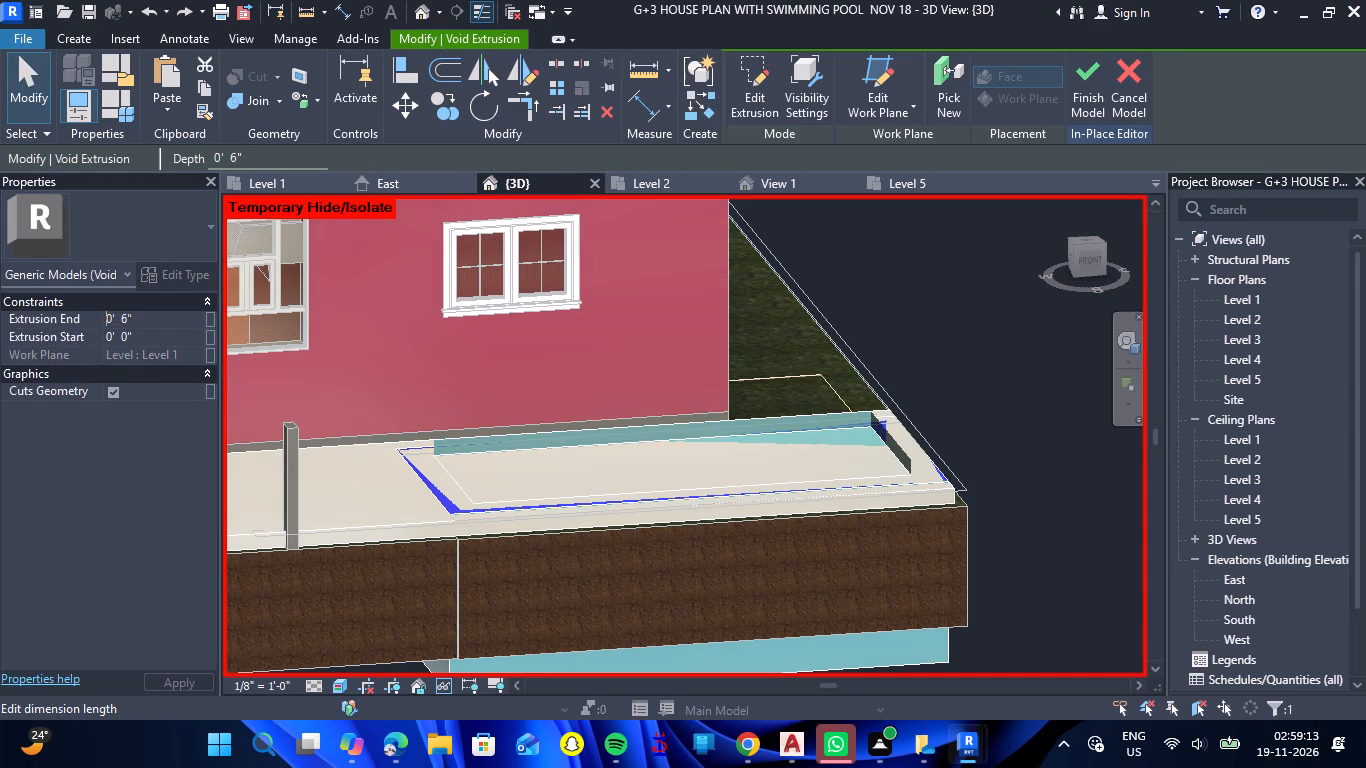
key("minus")
key("Return")
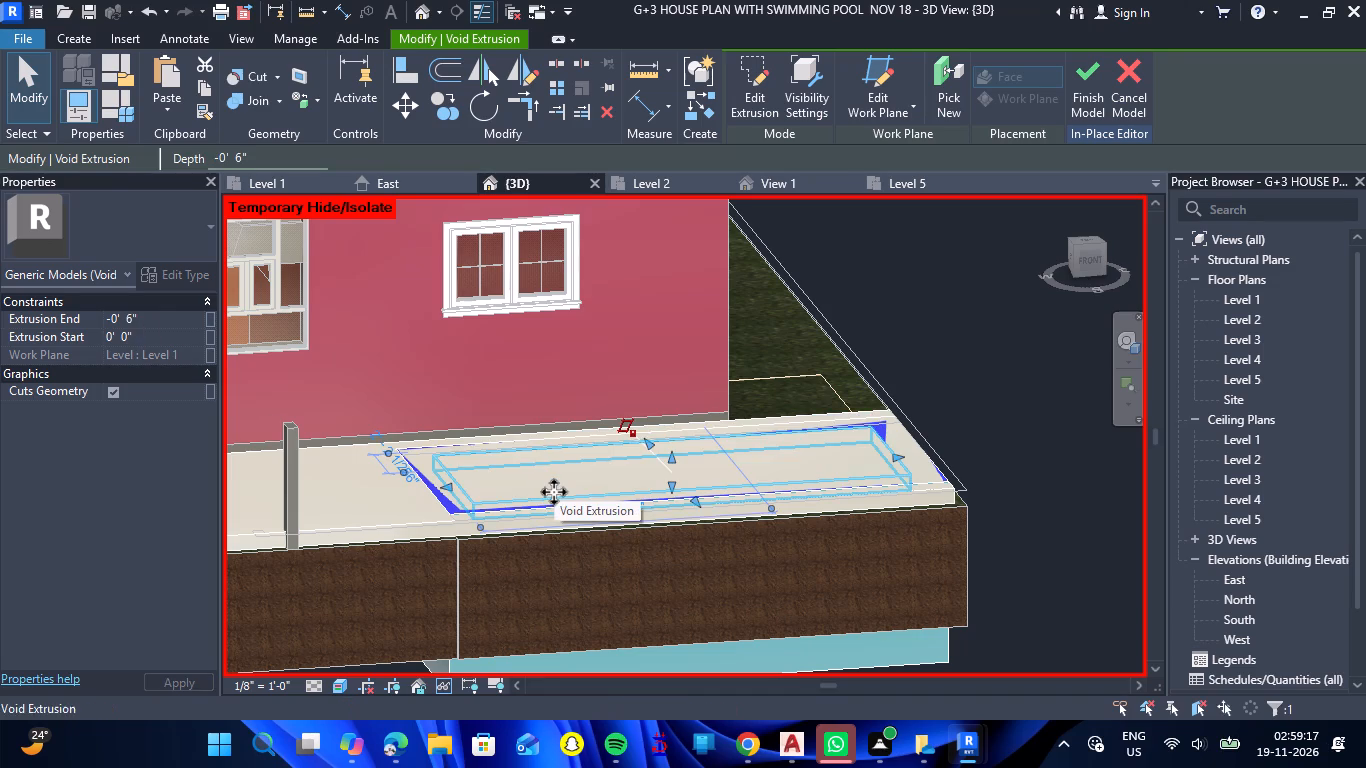
left_click(1005, 497)
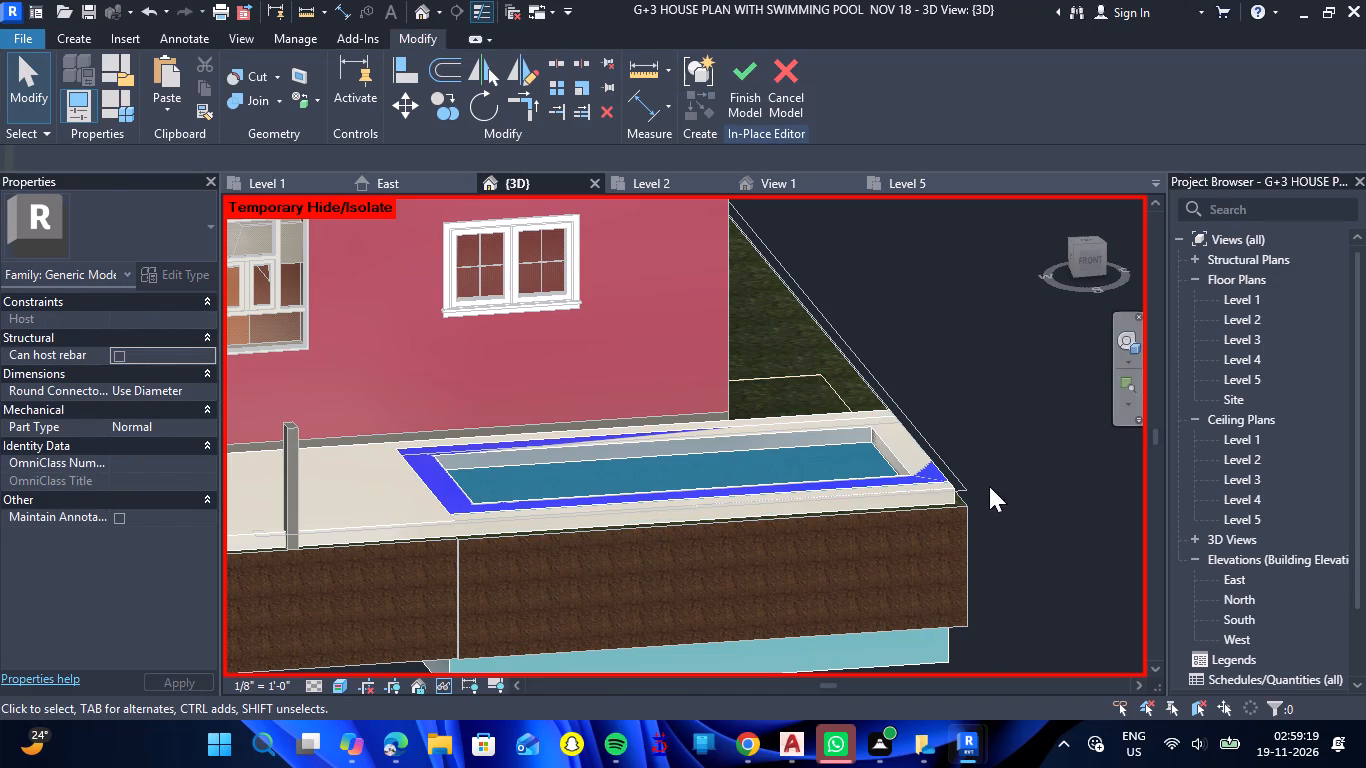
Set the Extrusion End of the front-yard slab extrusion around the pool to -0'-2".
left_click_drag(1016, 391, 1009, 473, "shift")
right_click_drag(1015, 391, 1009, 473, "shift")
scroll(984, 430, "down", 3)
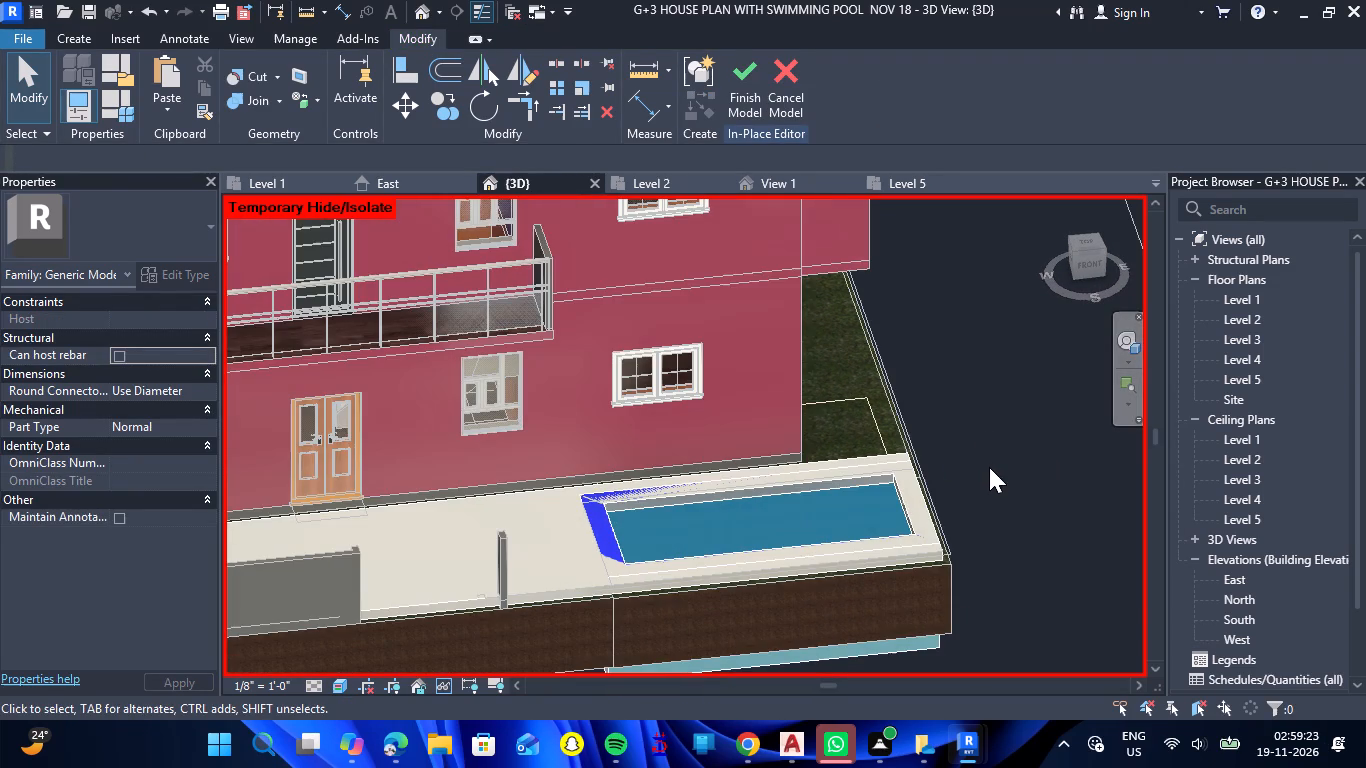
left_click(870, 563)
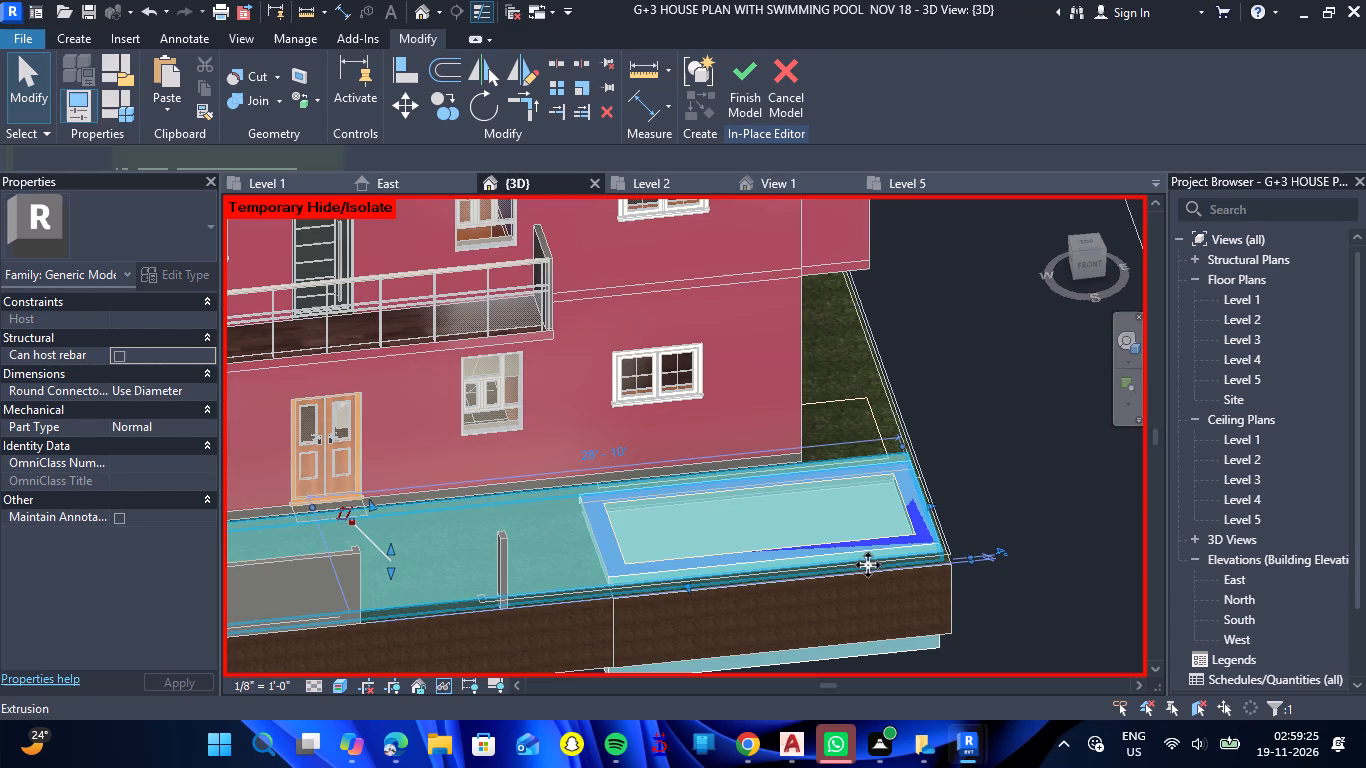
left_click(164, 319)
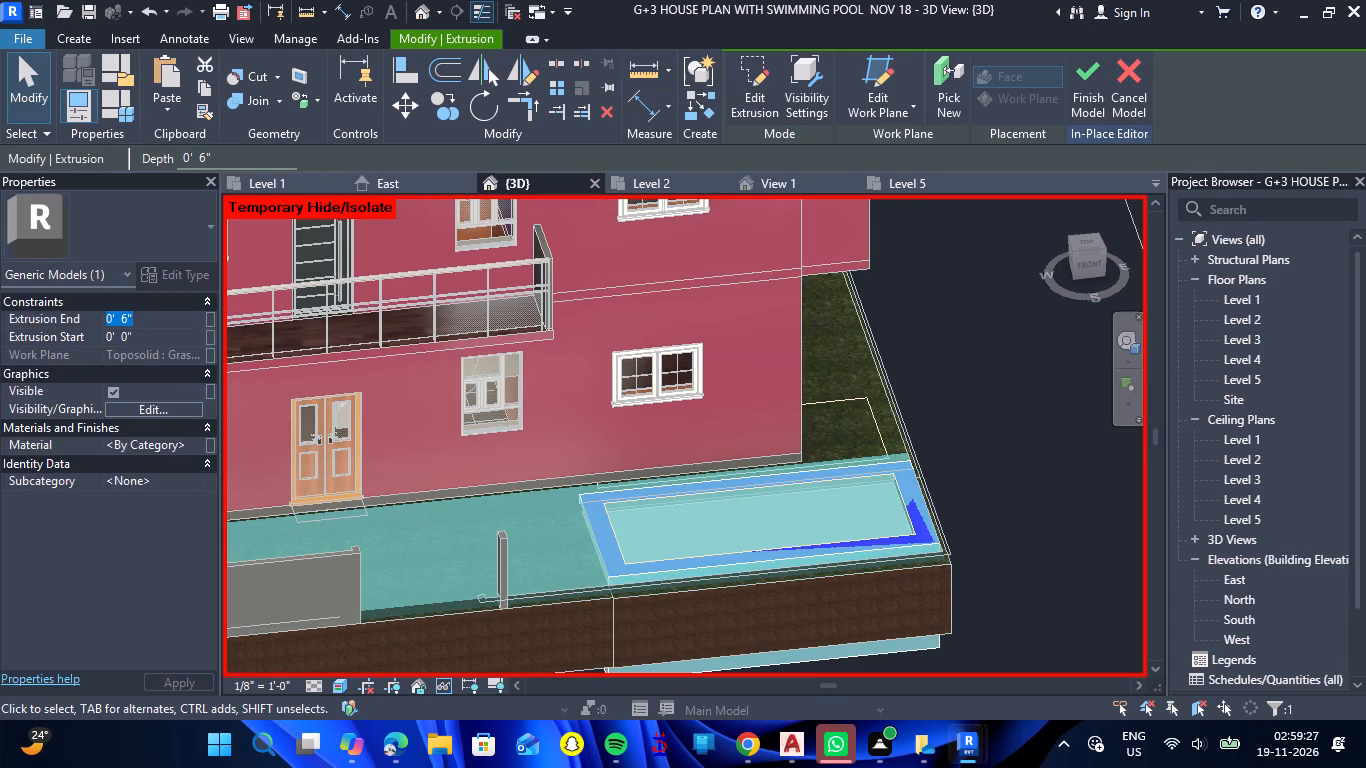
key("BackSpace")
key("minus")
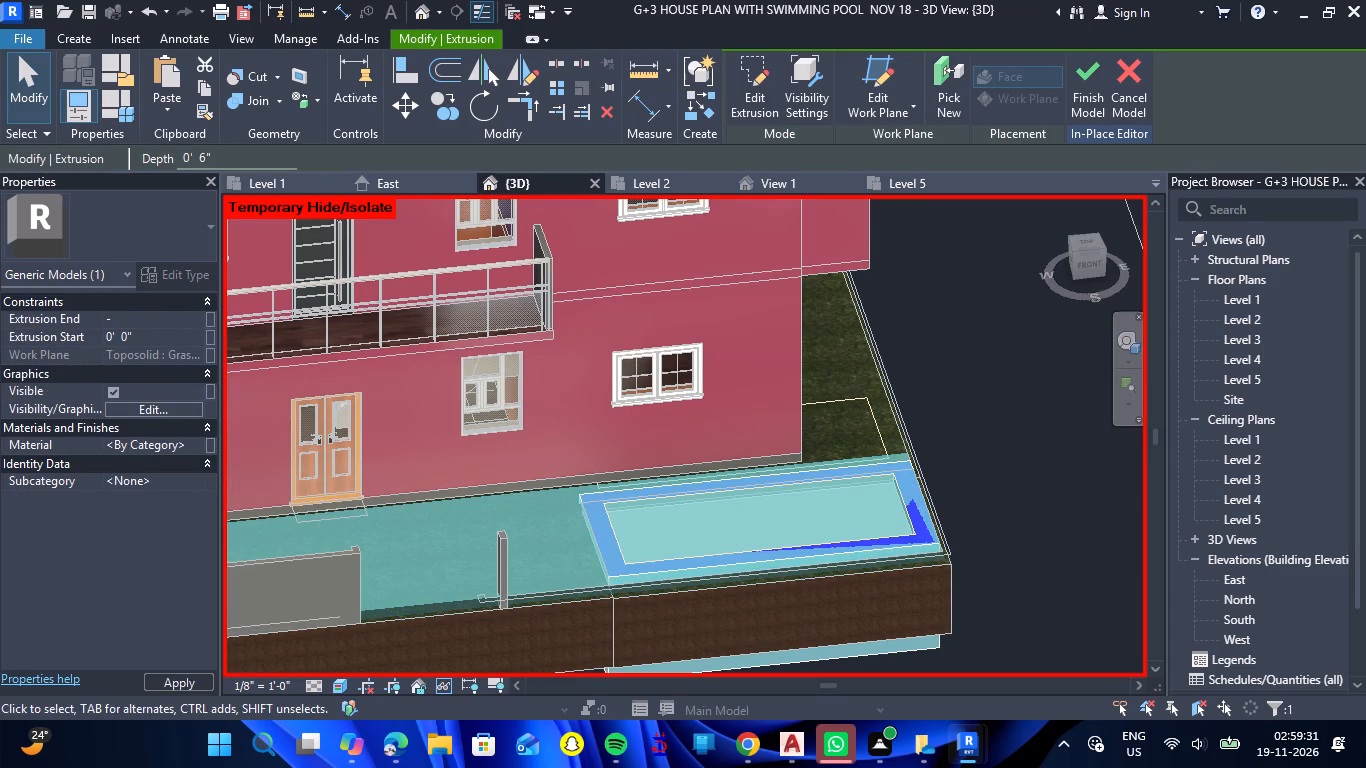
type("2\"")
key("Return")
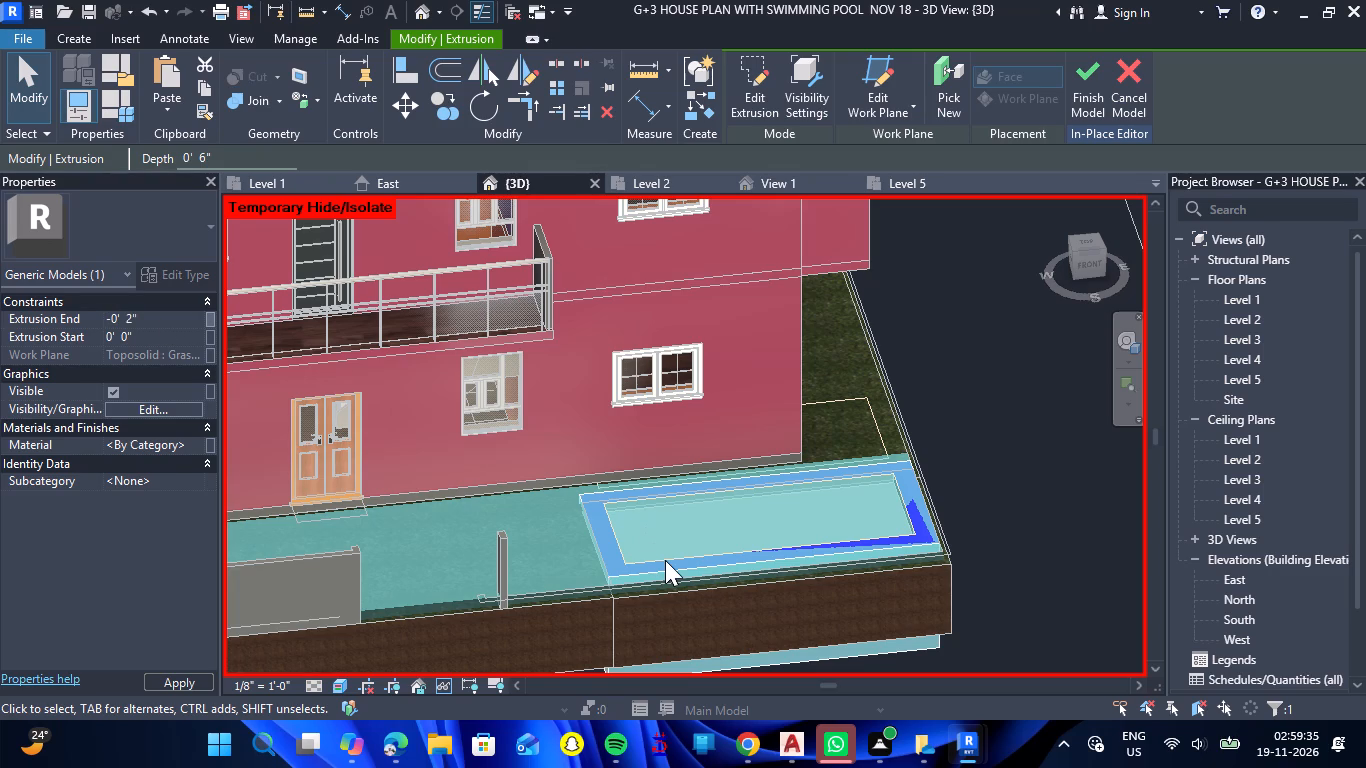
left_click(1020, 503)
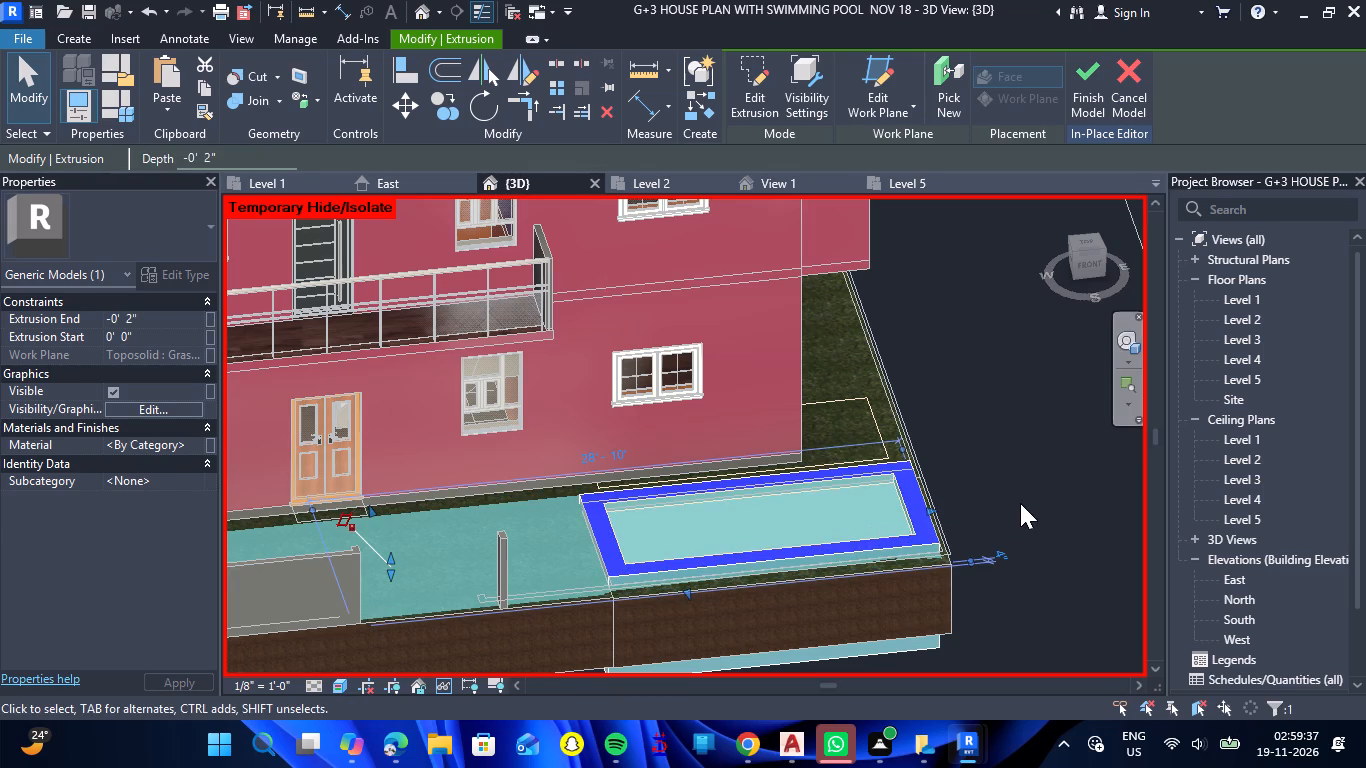
Set the Extrusion End of the front-yard slab extrusion to 6".
scroll(809, 524, "up", 4)
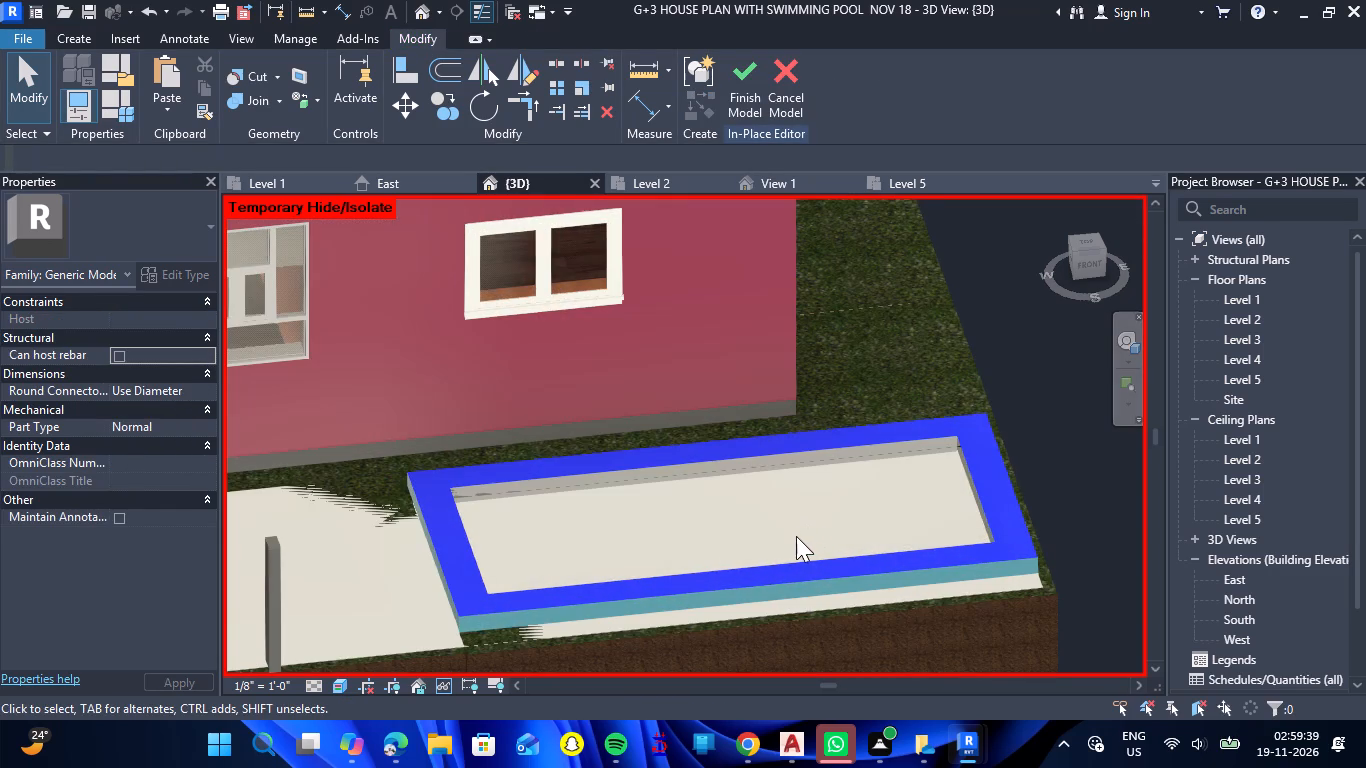
scroll(751, 516, "down", 3)
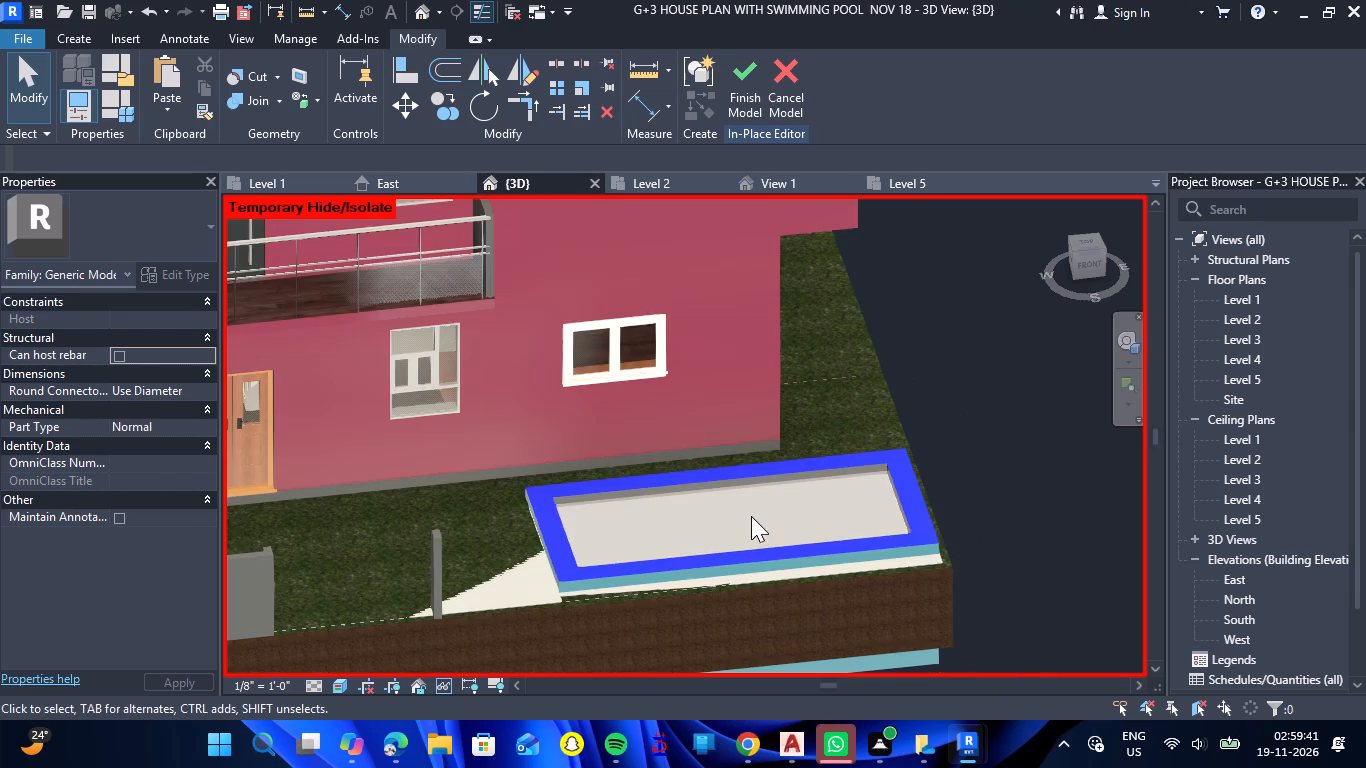
scroll(600, 532, "down", 1)
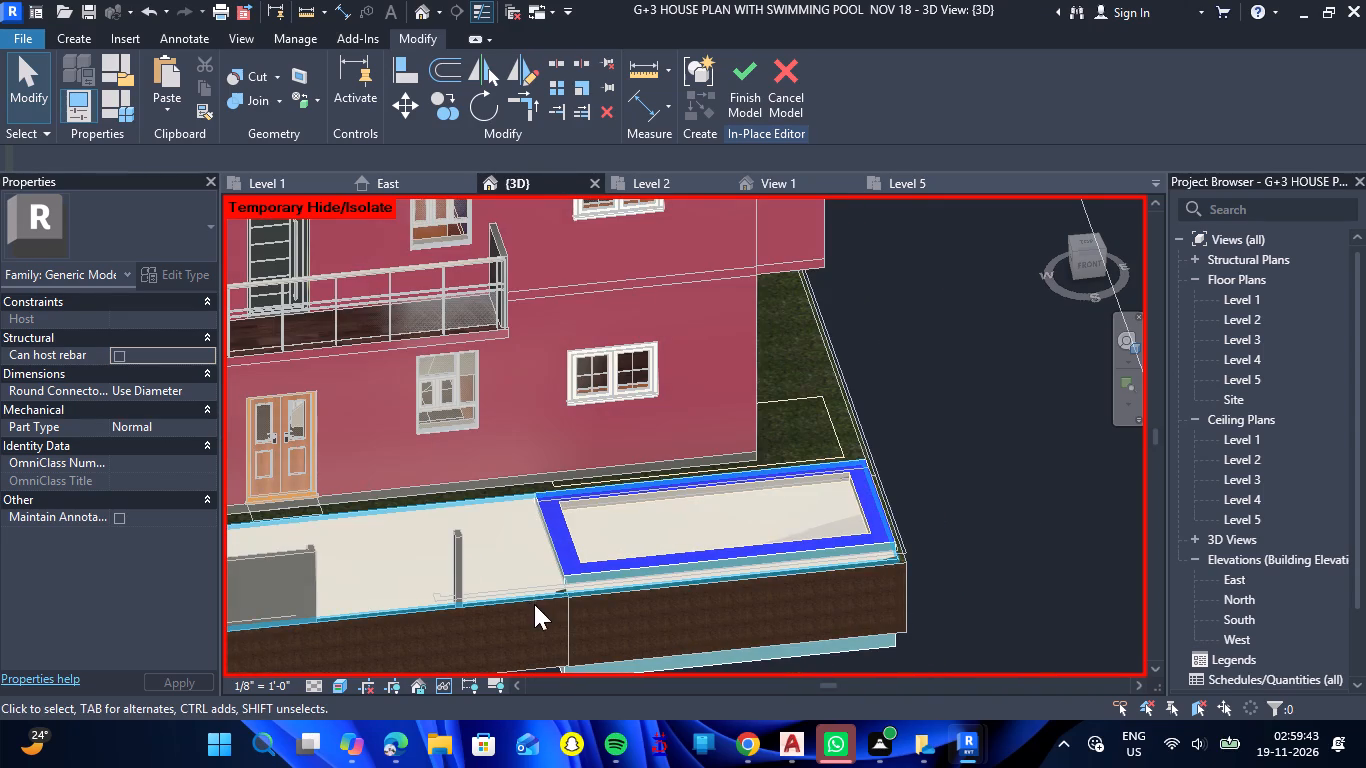
left_click(529, 589)
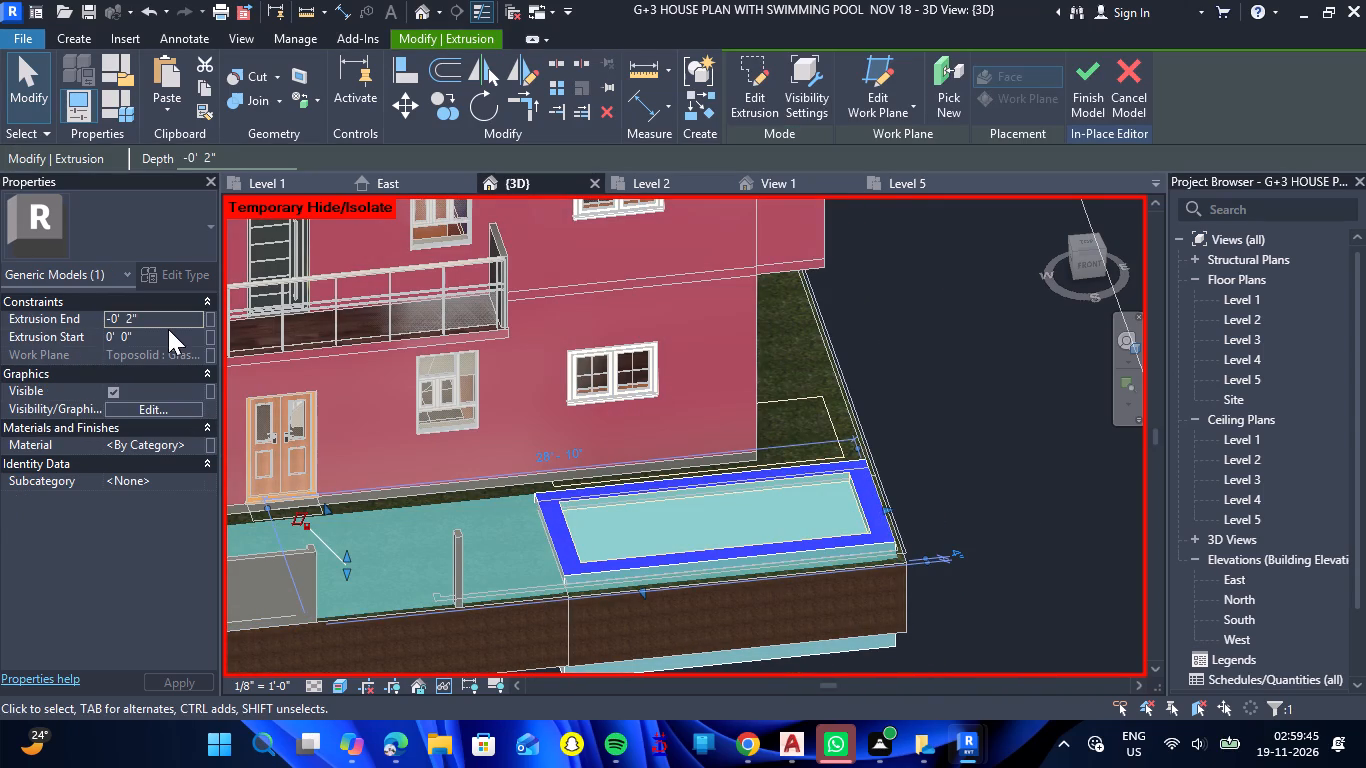
double_click(169, 320)
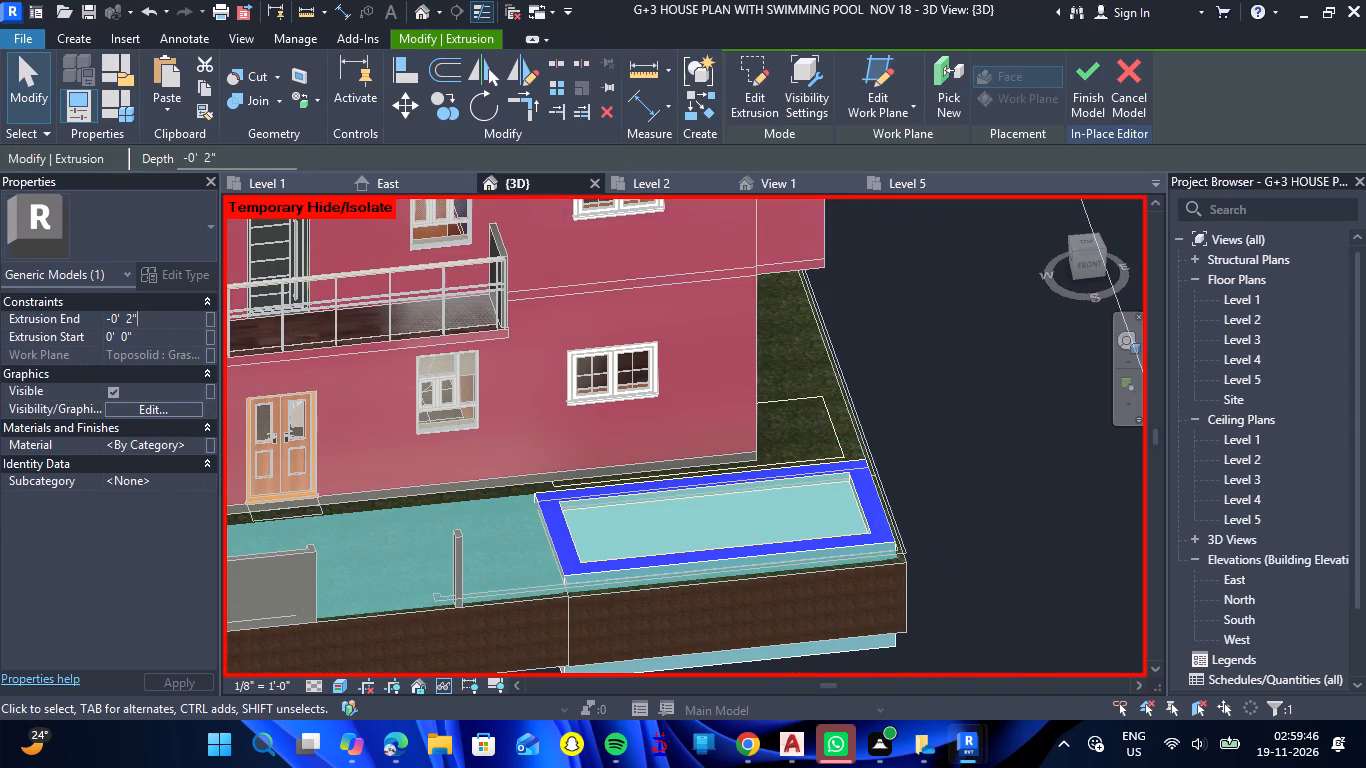
key("BackSpace")
key("BackSpace")
key("BackSpace")
key("BackSpace")
key("BackSpace")
key("BackSpace")
key("BackSpace")
key("BackSpace")
key("BackSpace")
key("BackSpace")
key("BackSpace")
key("BackSpace")
key("BackSpace")
key("BackSpace")
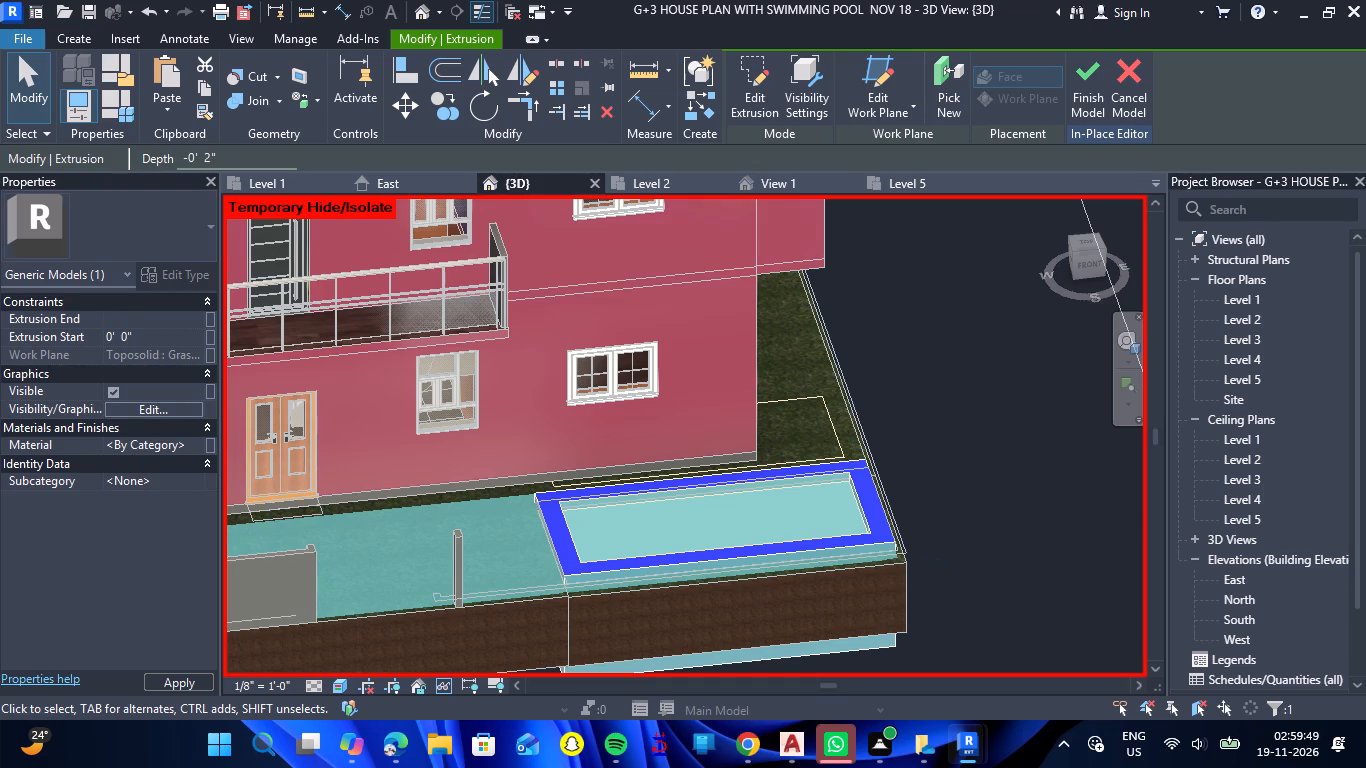
key("6")
key("shift+quotedbl")
key("Return")
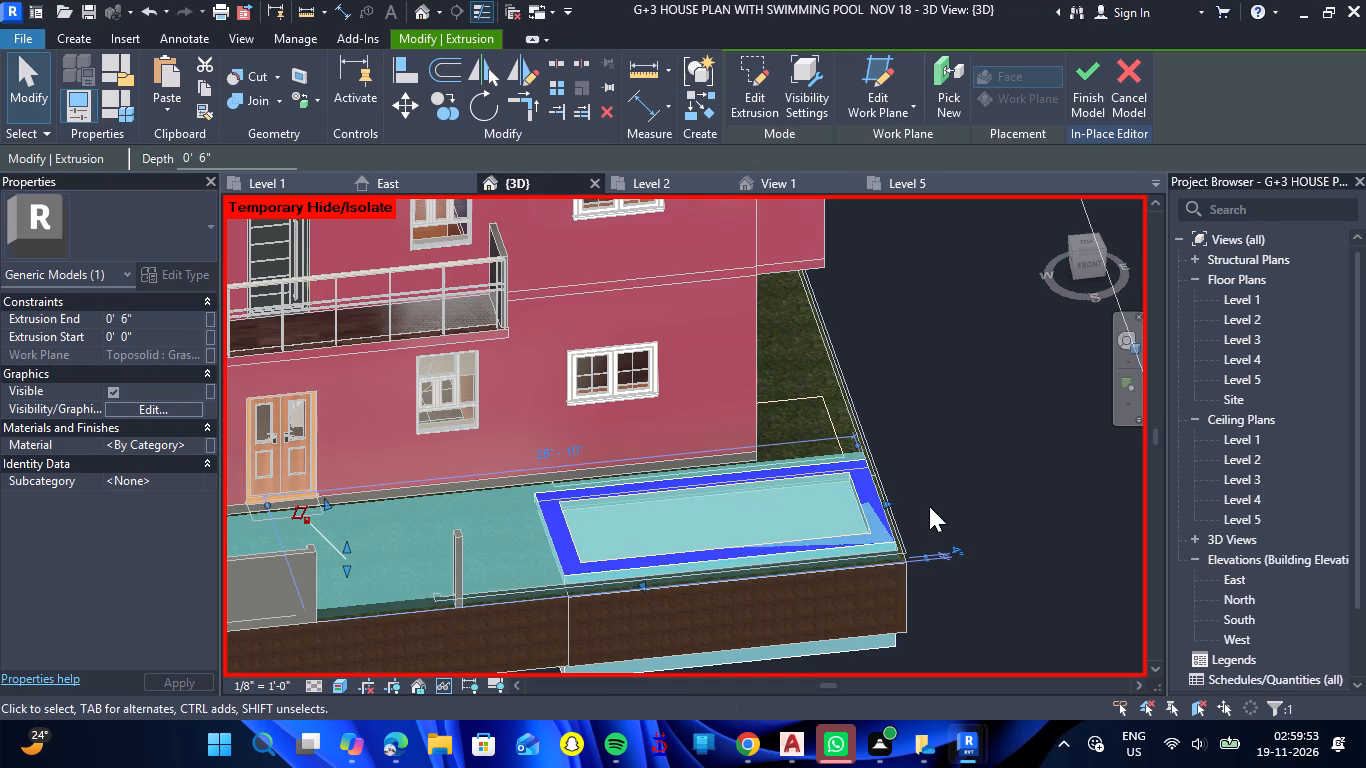
left_click(958, 490)
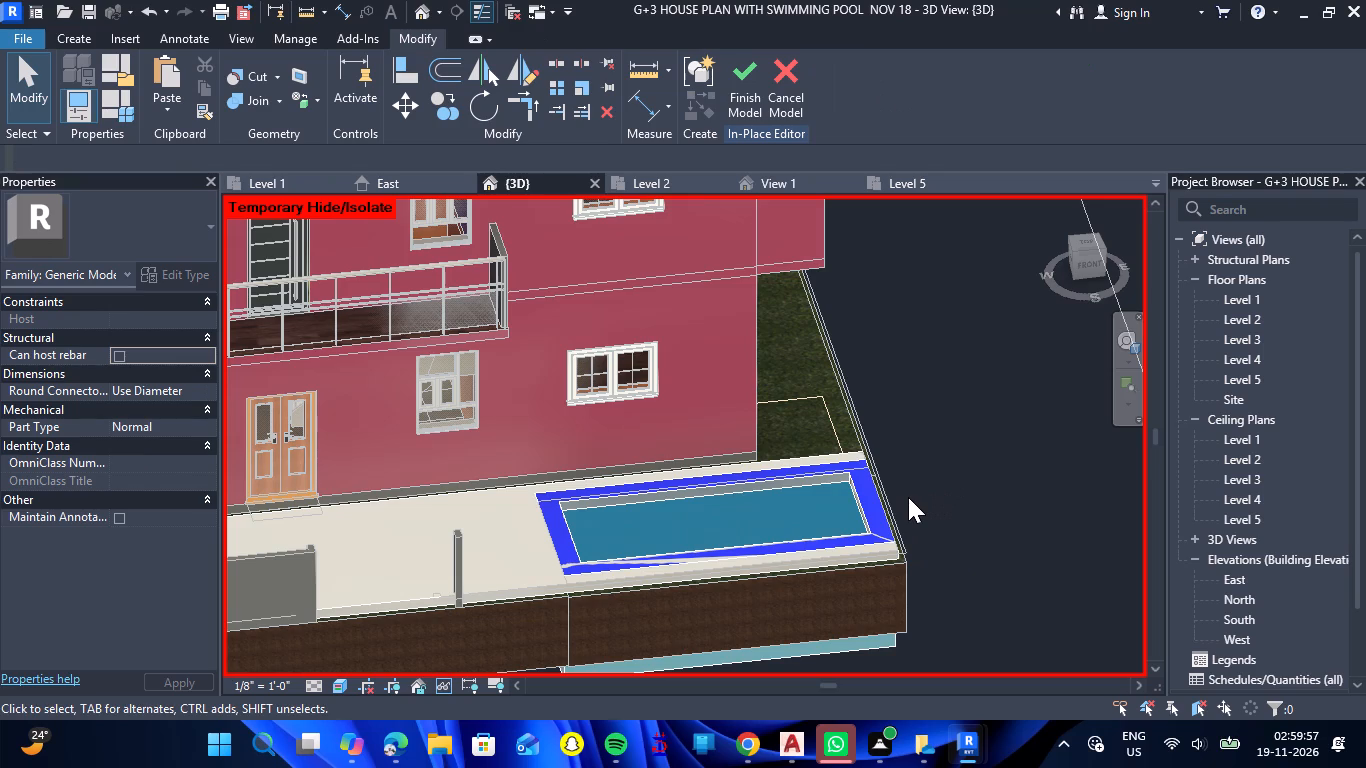
Paint the top face of the front-yard slab with the SWIMMING POOL material.
type("PT")
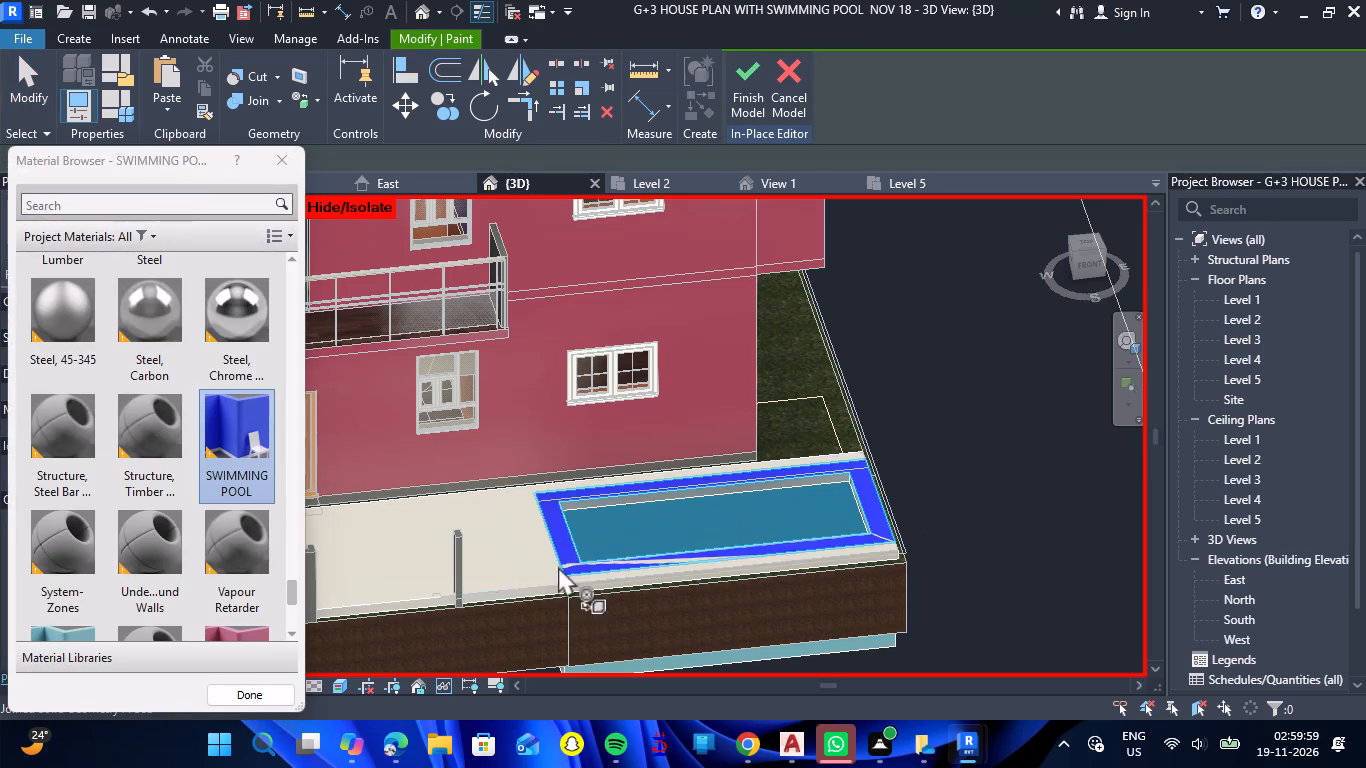
left_click(510, 567)
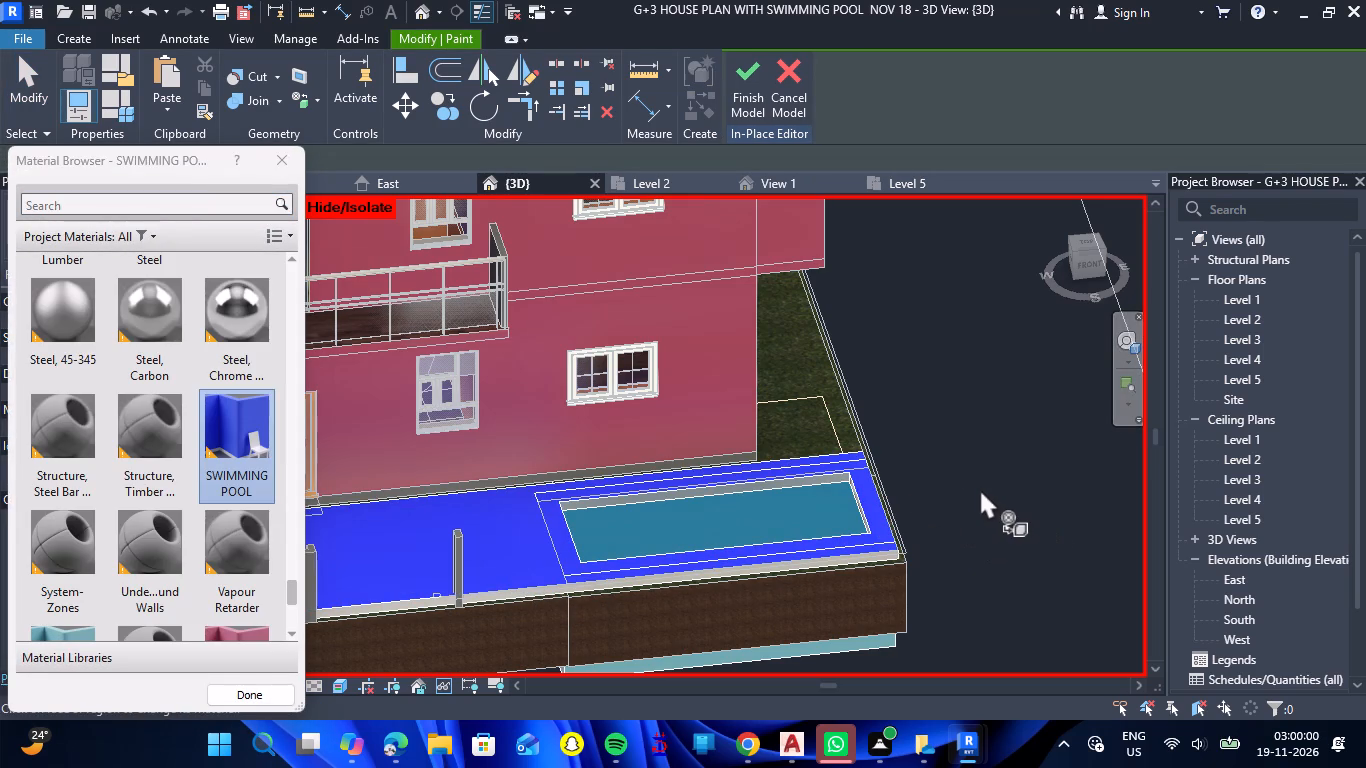
left_click(980, 489)
left_click(276, 160)
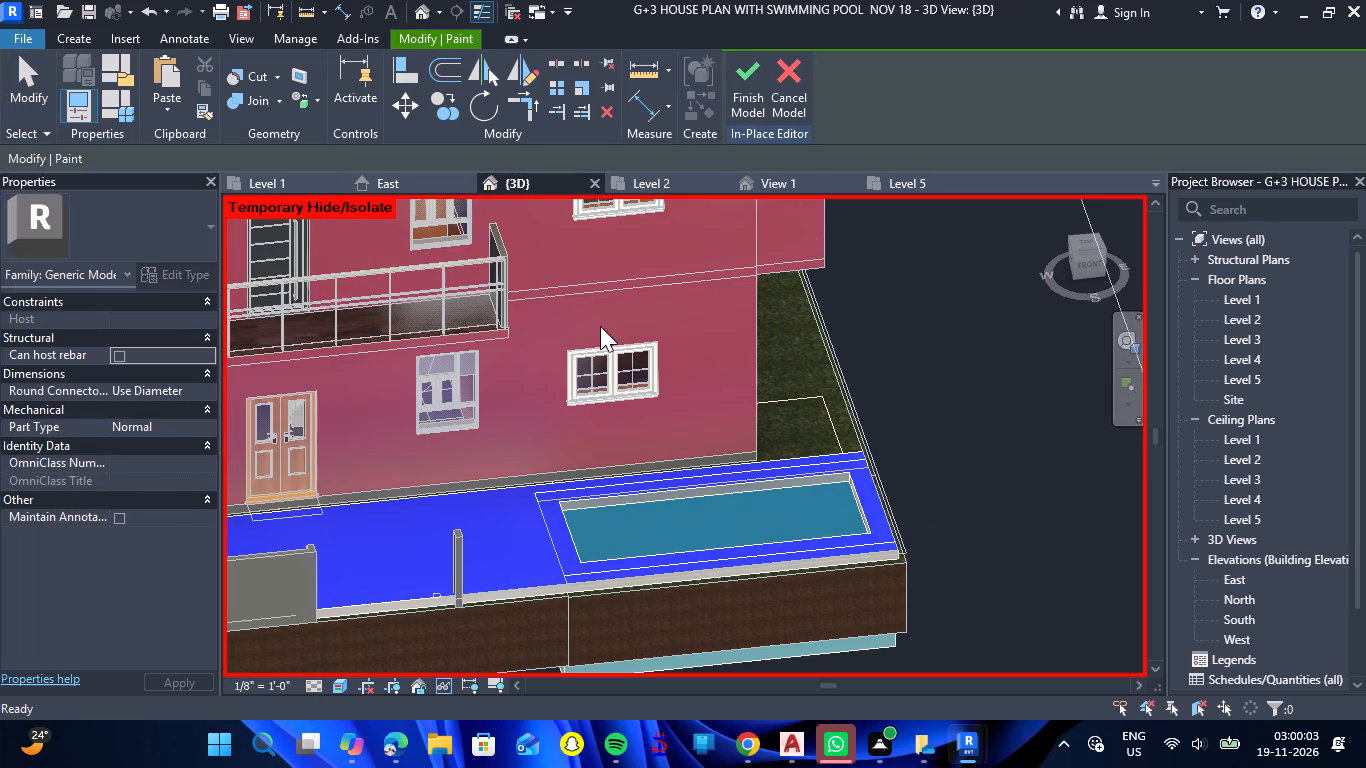
Finish the in-place swimming pool model.
scroll(211, 443, "up", 1)
scroll(379, 464, "down", 4)
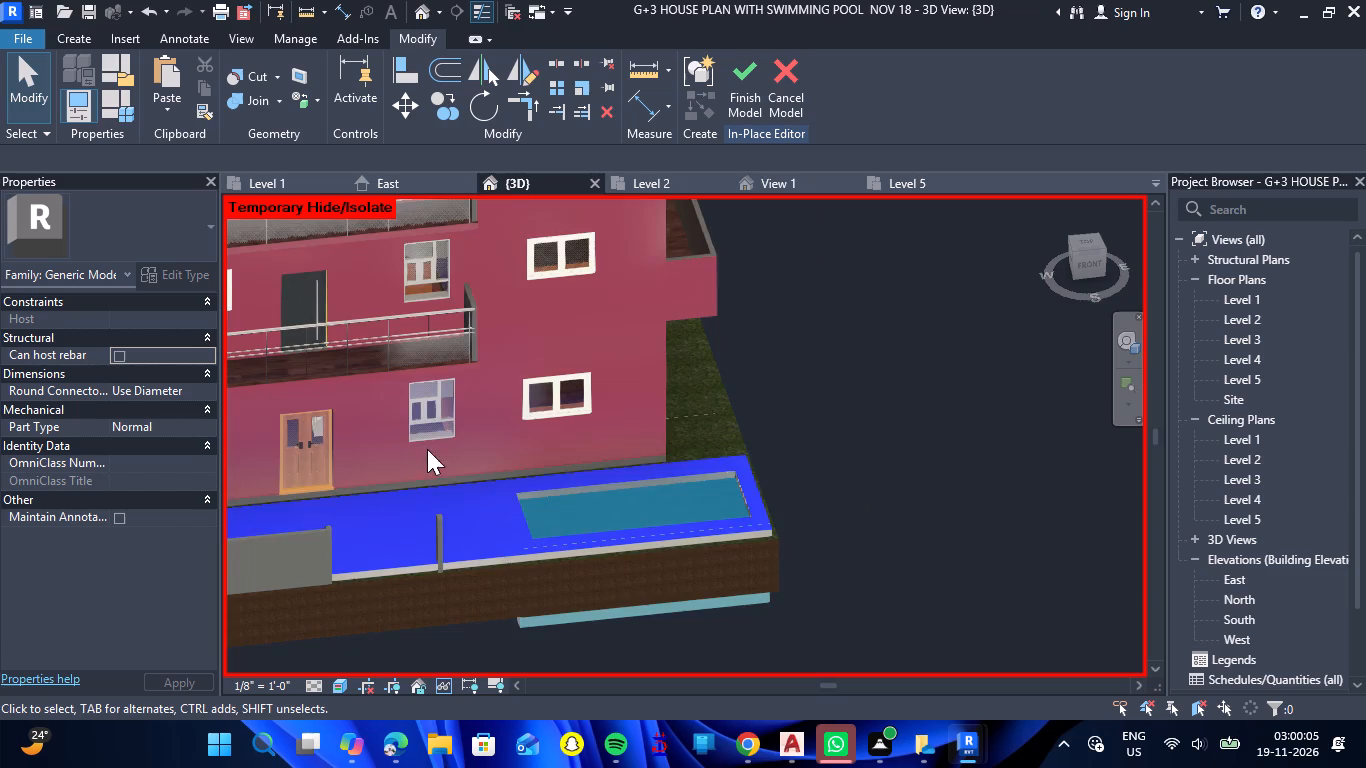
scroll(454, 555, "up", 3)
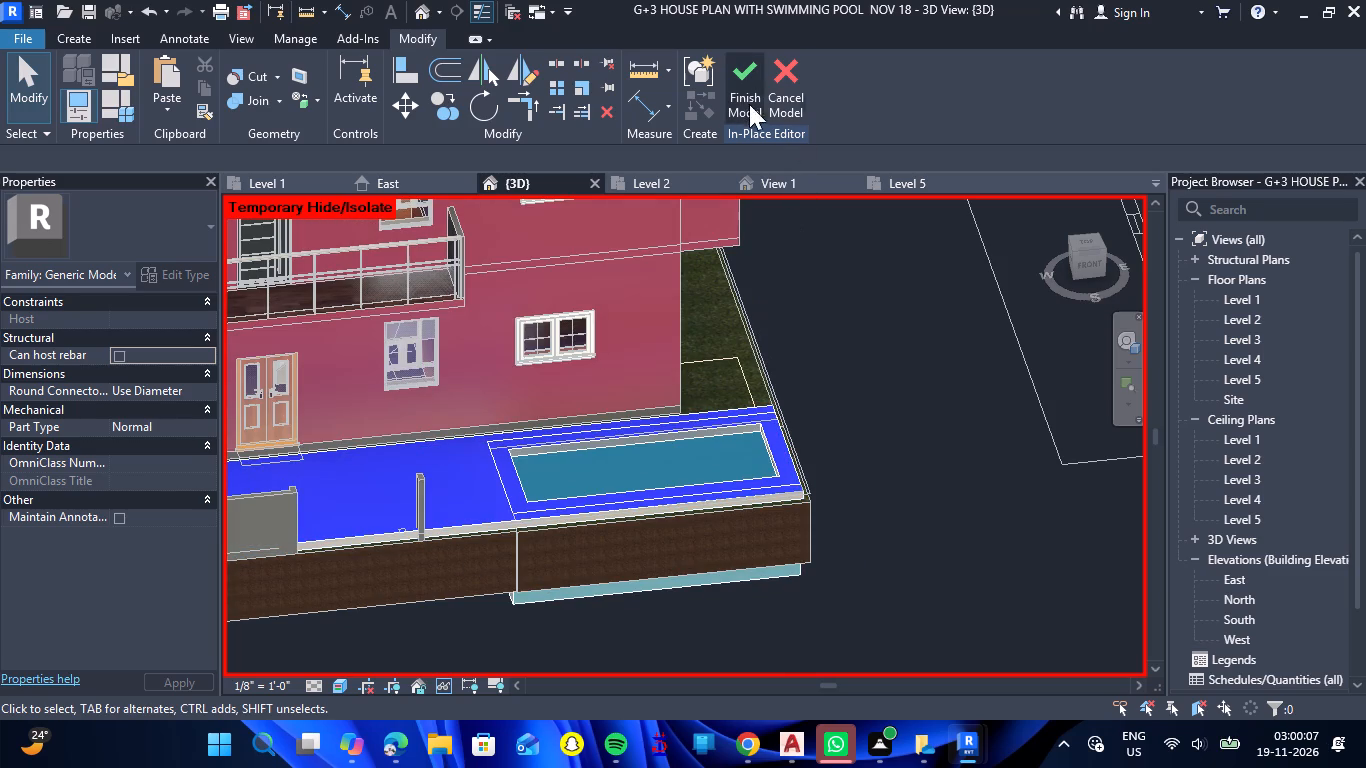
left_click(740, 97)
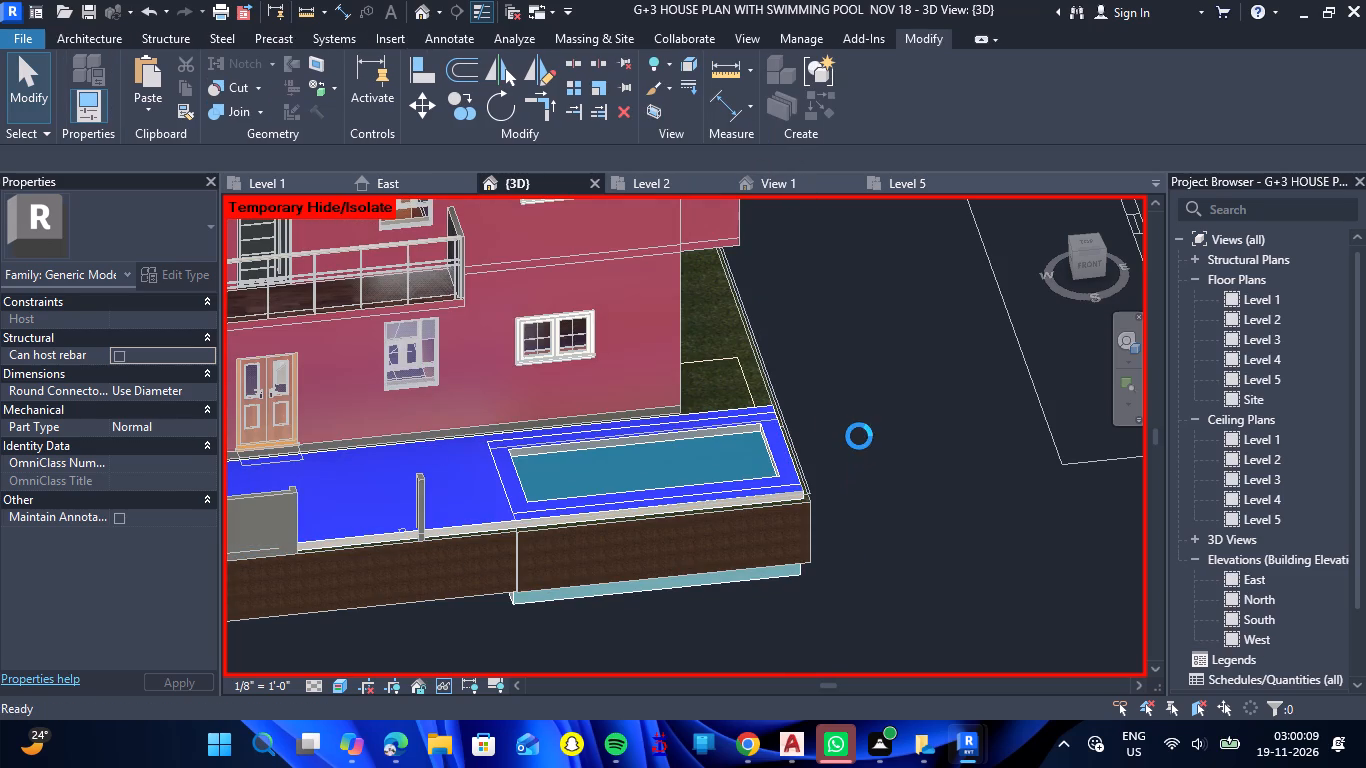
left_click(859, 436)
Examine the finished pool and front-yard slab in the Level 1 plan and from several sides in the 3D view.
scroll(855, 410, "down", 4)
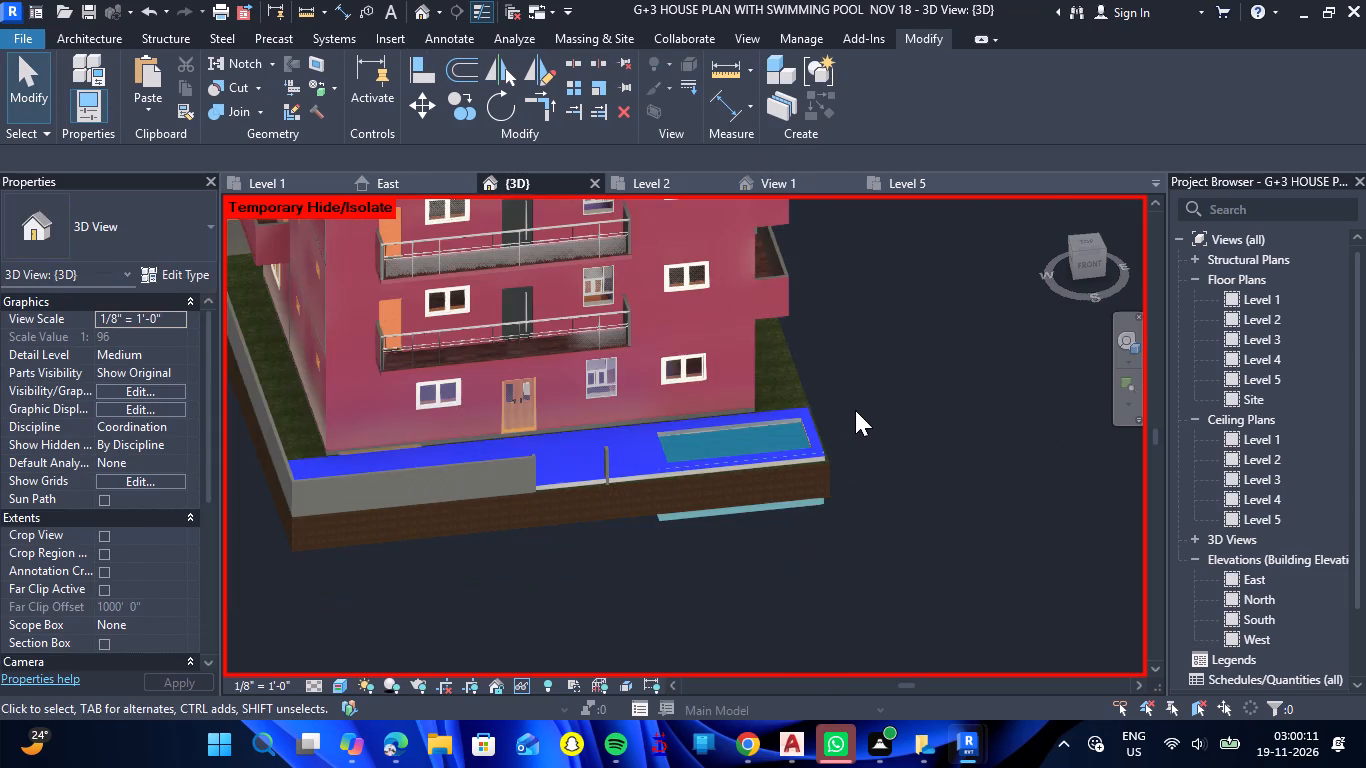
left_click(299, 183)
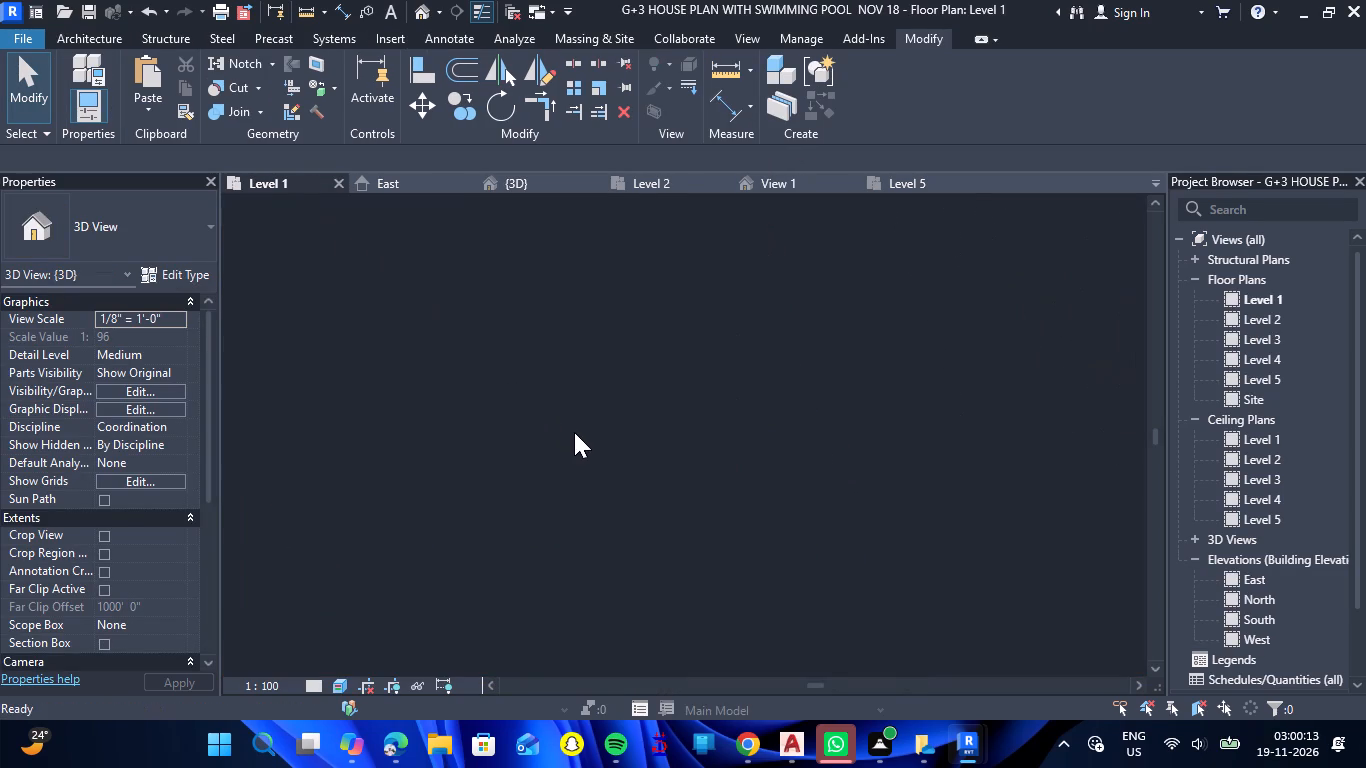
scroll(614, 438, "down", 5)
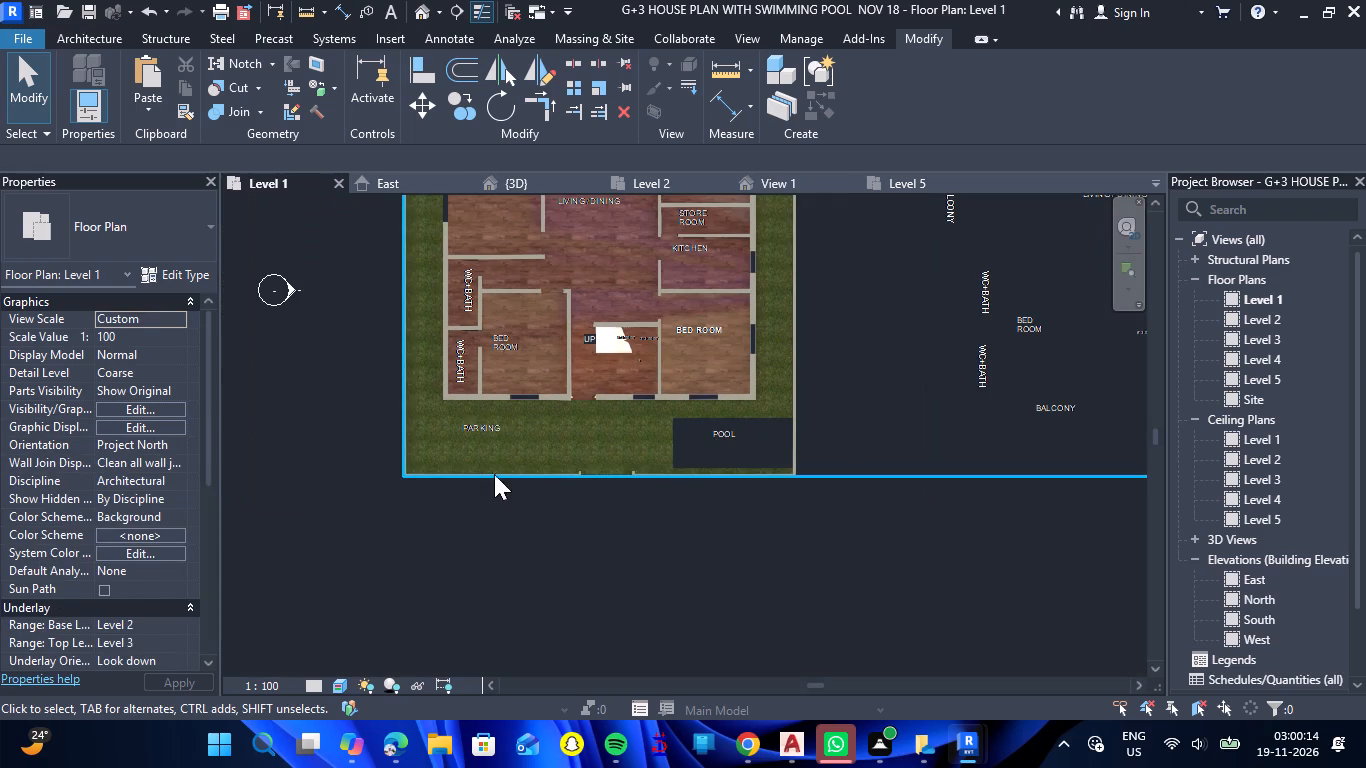
left_click(537, 179)
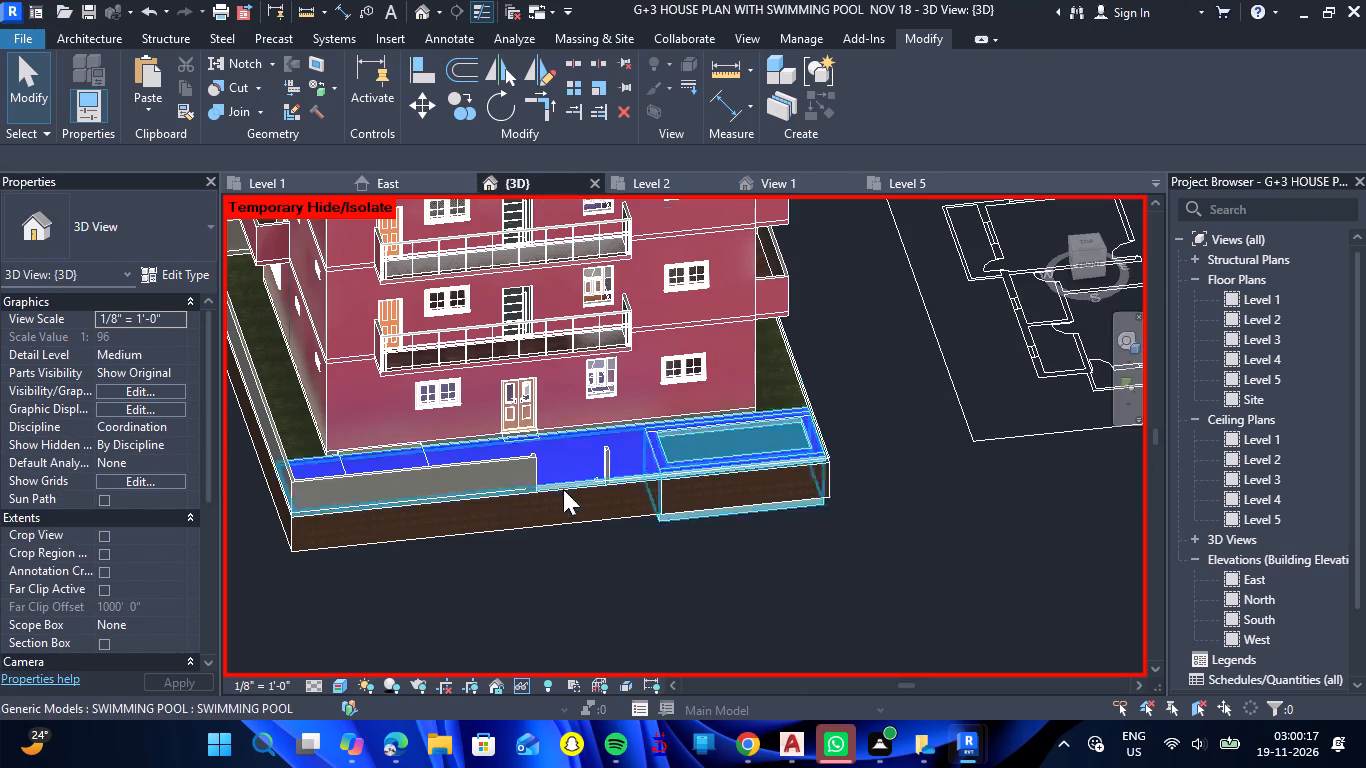
left_click_drag(466, 566, 548, 570, "shift")
right_click_drag(466, 566, 548, 570, "shift")
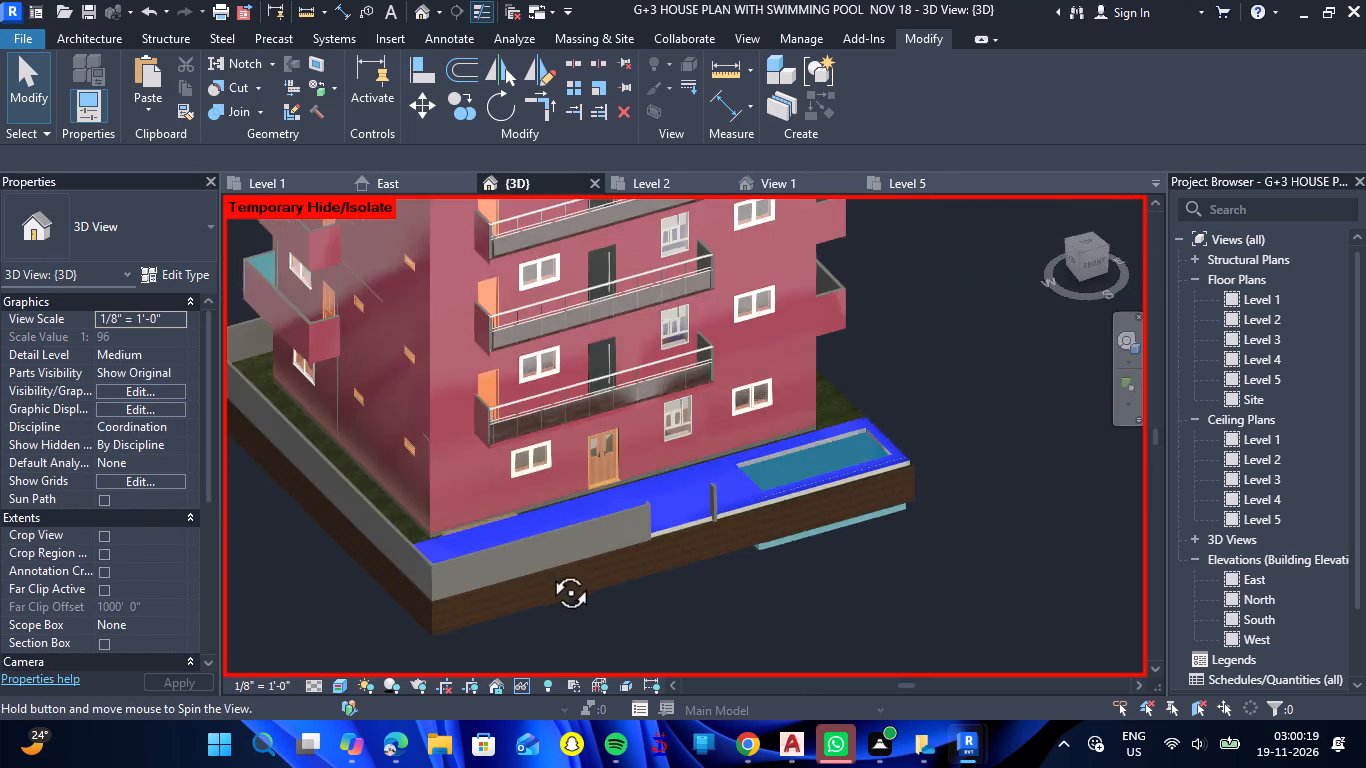
left_click_drag(548, 570, 607, 568, "shift")
right_click_drag(548, 570, 608, 568, "shift")
scroll(814, 514, "down", 5)
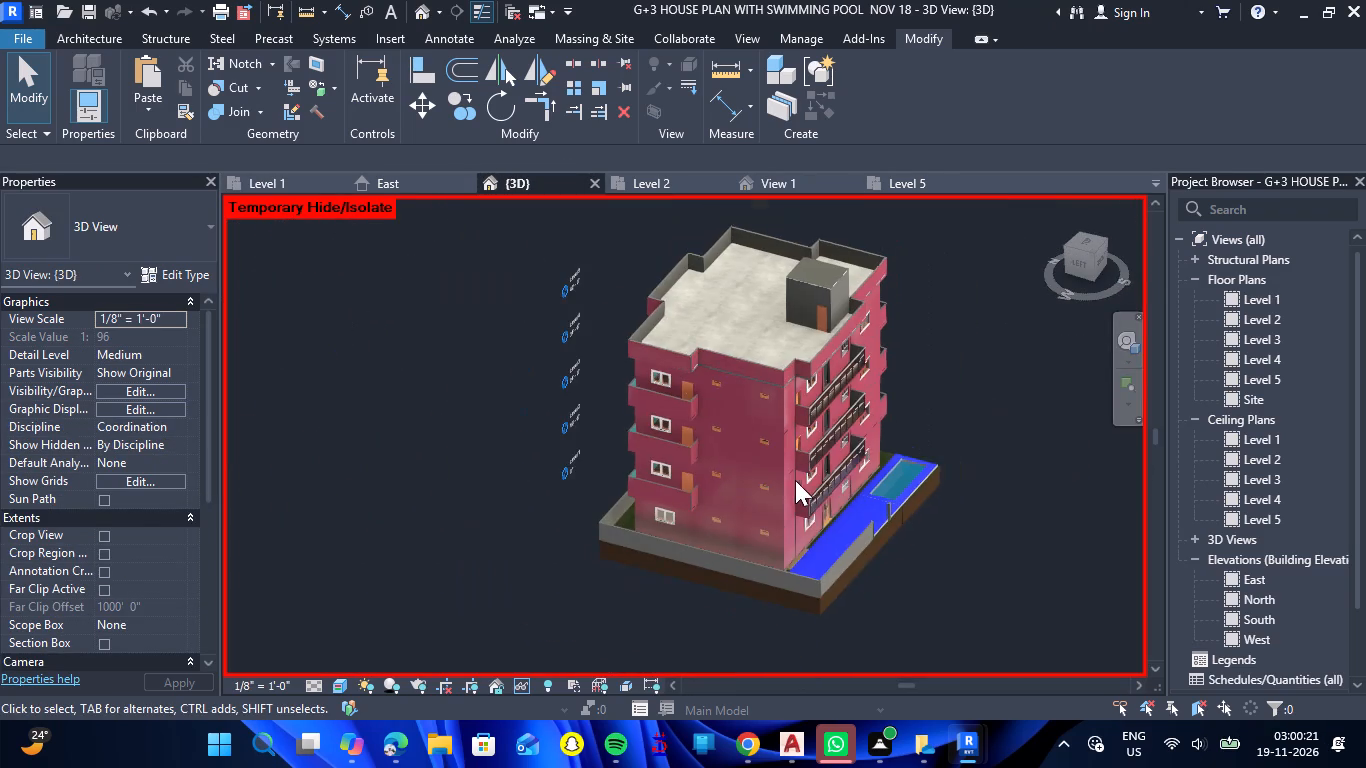
scroll(916, 504, "up", 7)
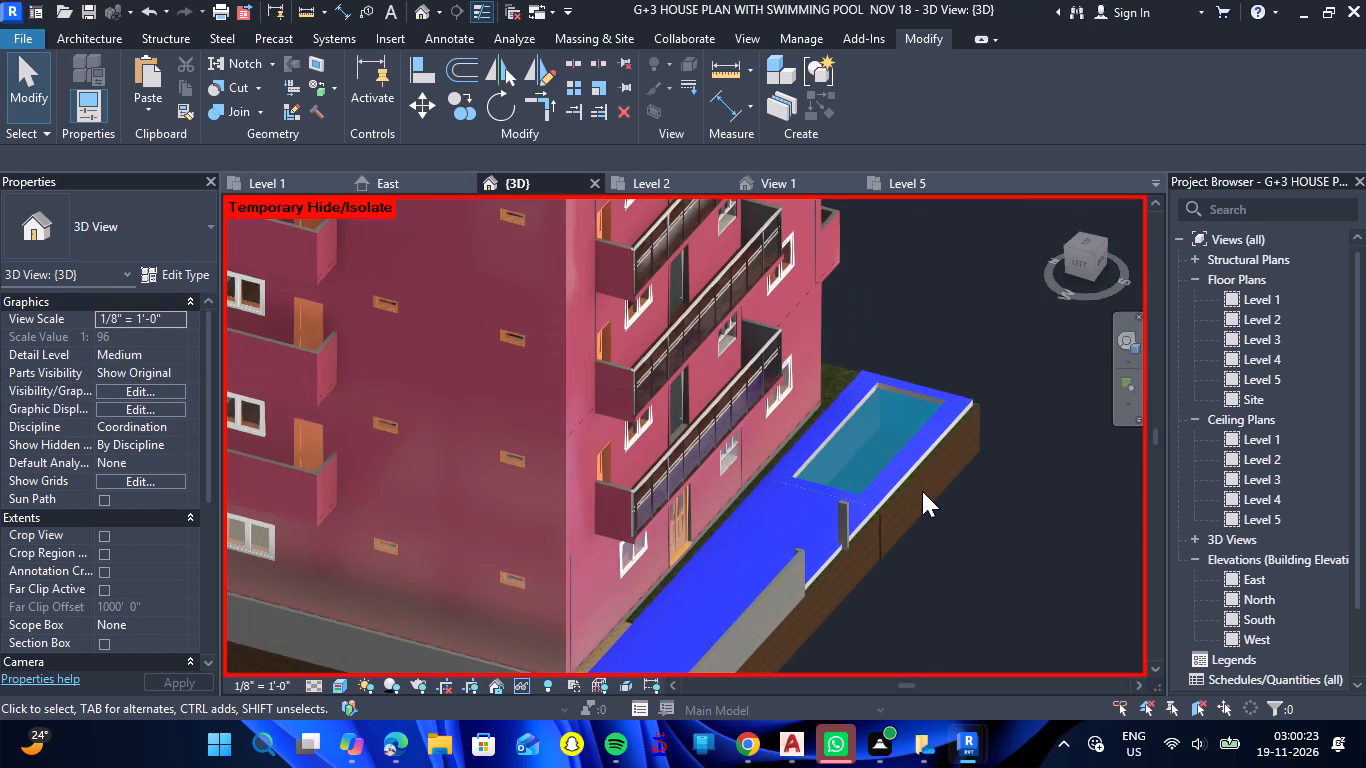
scroll(922, 491, "up", 3)
scroll(924, 487, "down", 1)
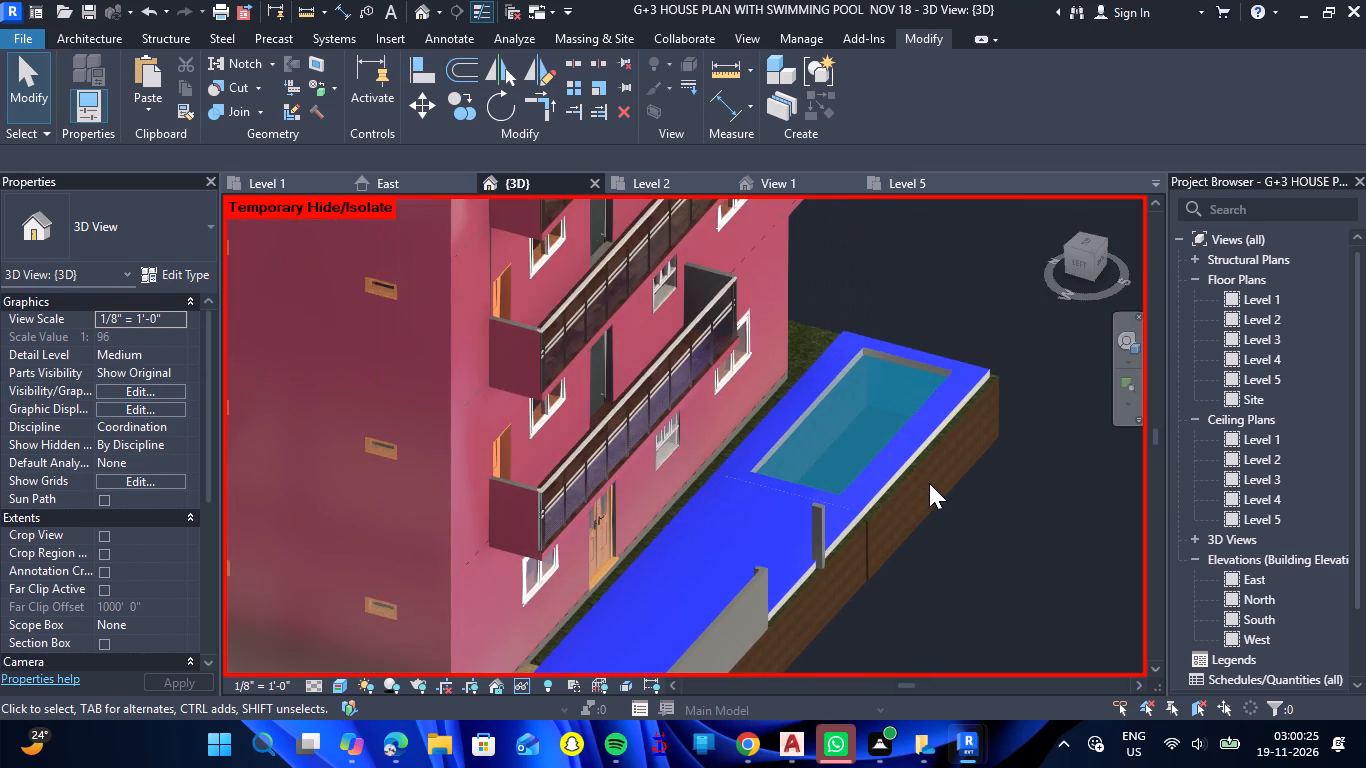
scroll(929, 483, "down", 2)
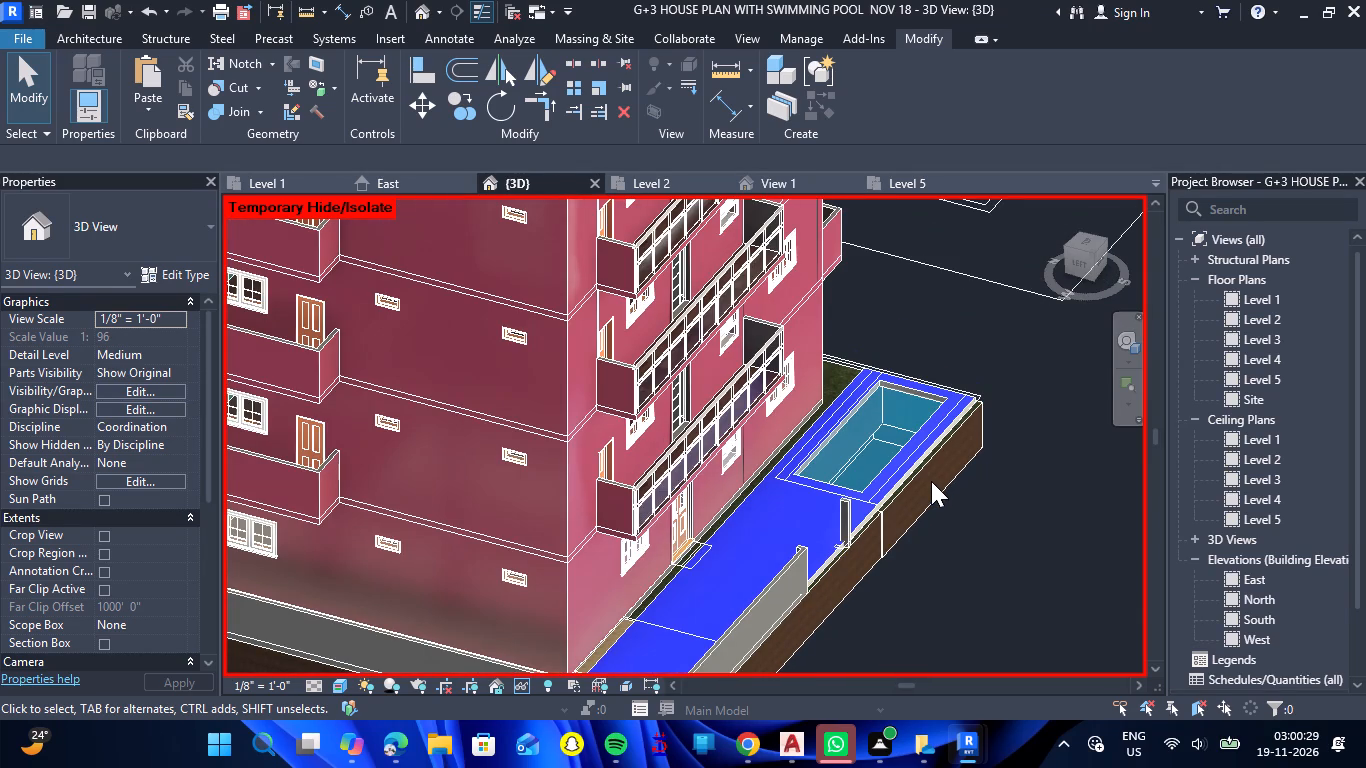
scroll(845, 473, "down", 2)
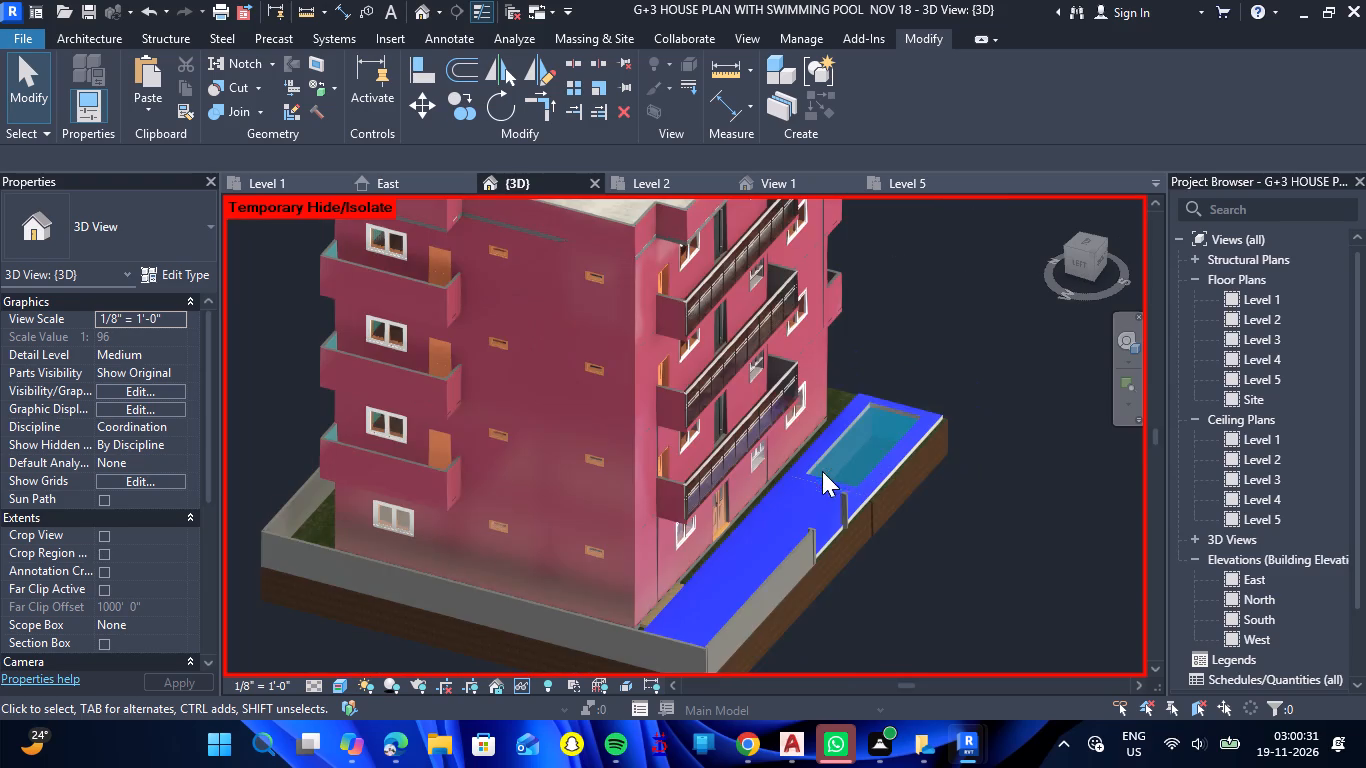
scroll(674, 633, "up", 7)
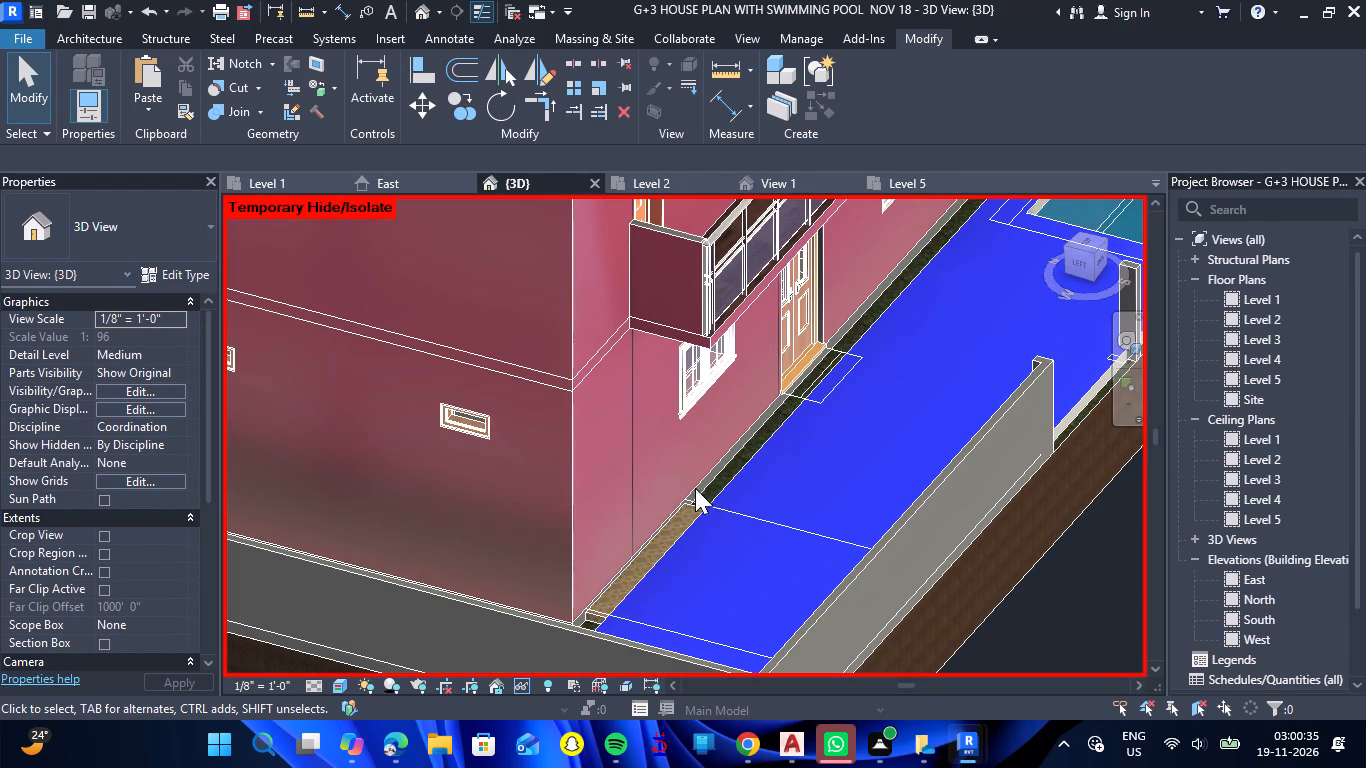
scroll(707, 464, "down", 3)
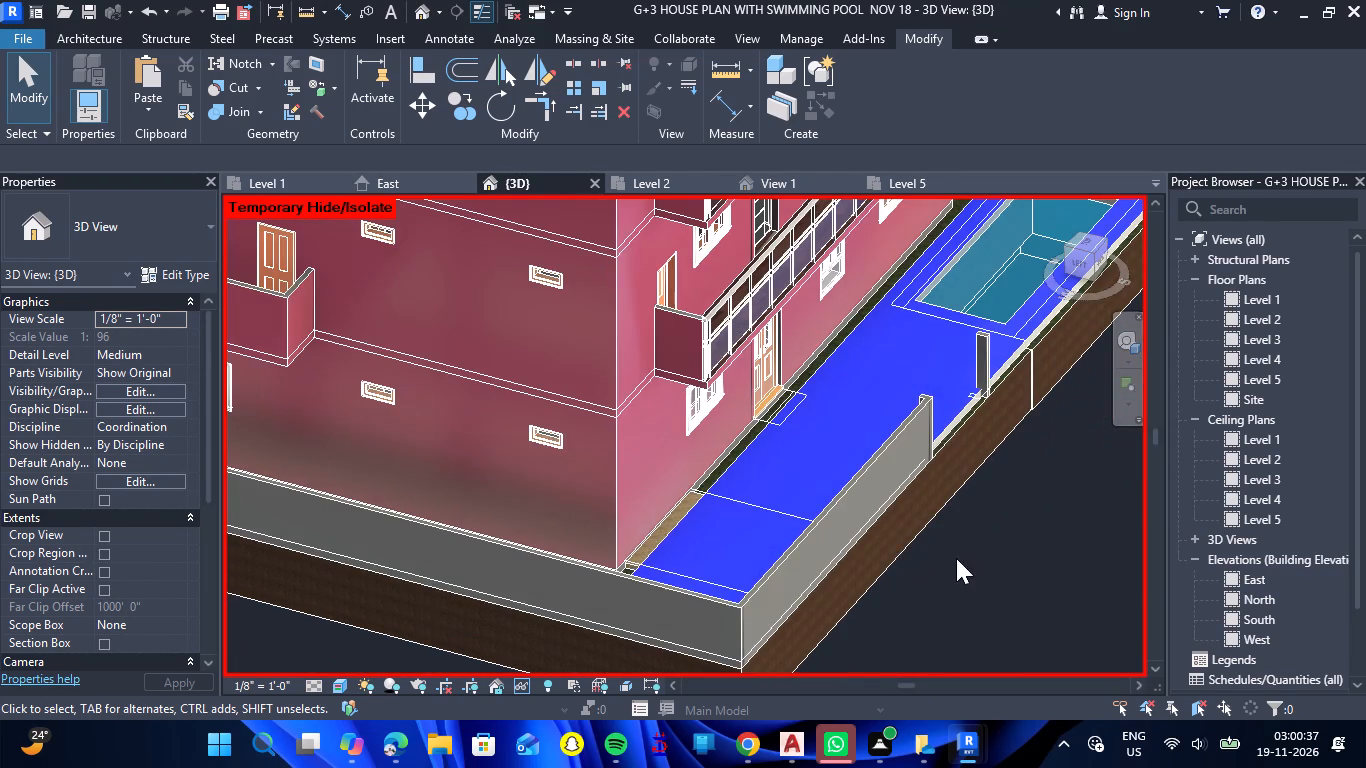
left_click_drag(956, 558, 853, 596)
right_click_drag(956, 558, 854, 597, "shift")
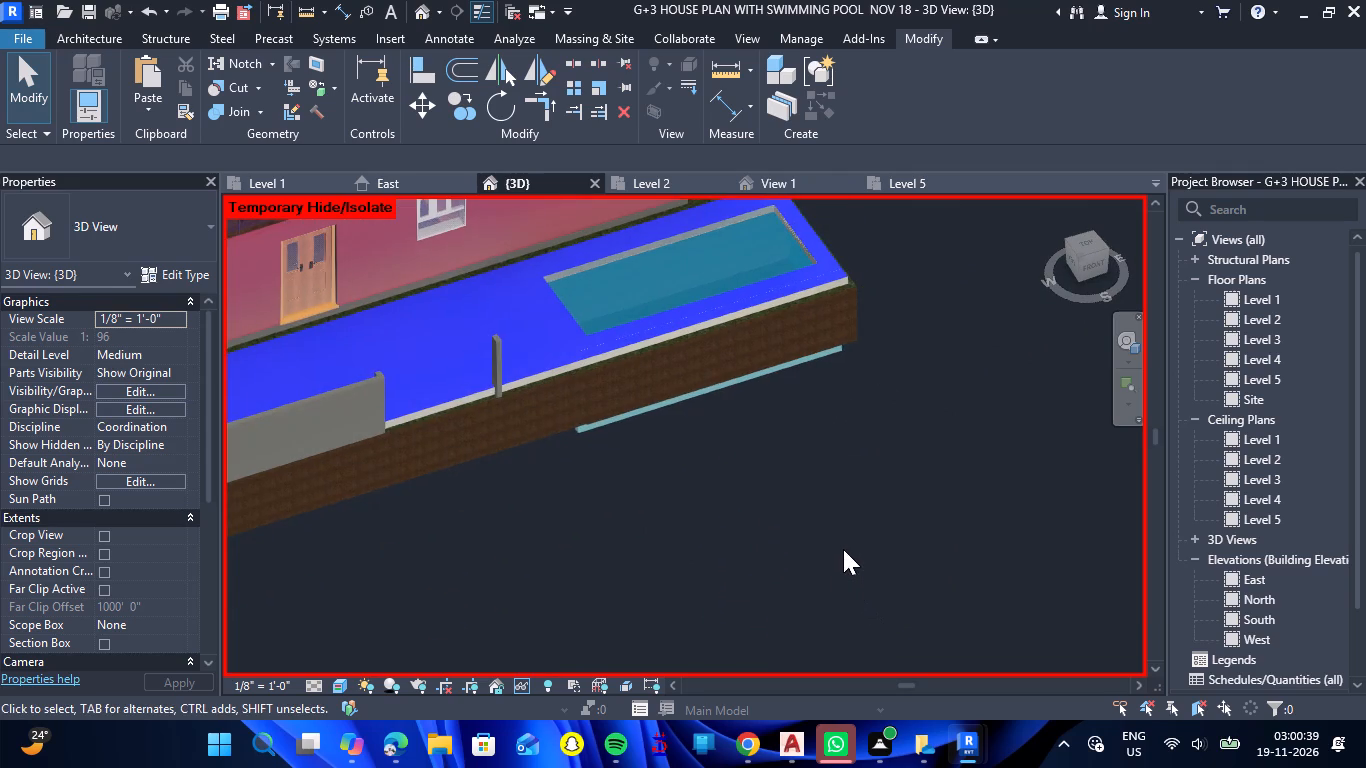
scroll(843, 549, "down", 4)
left_click_drag(906, 483, 879, 531, "shift")
right_click_drag(906, 483, 879, 531, "shift")
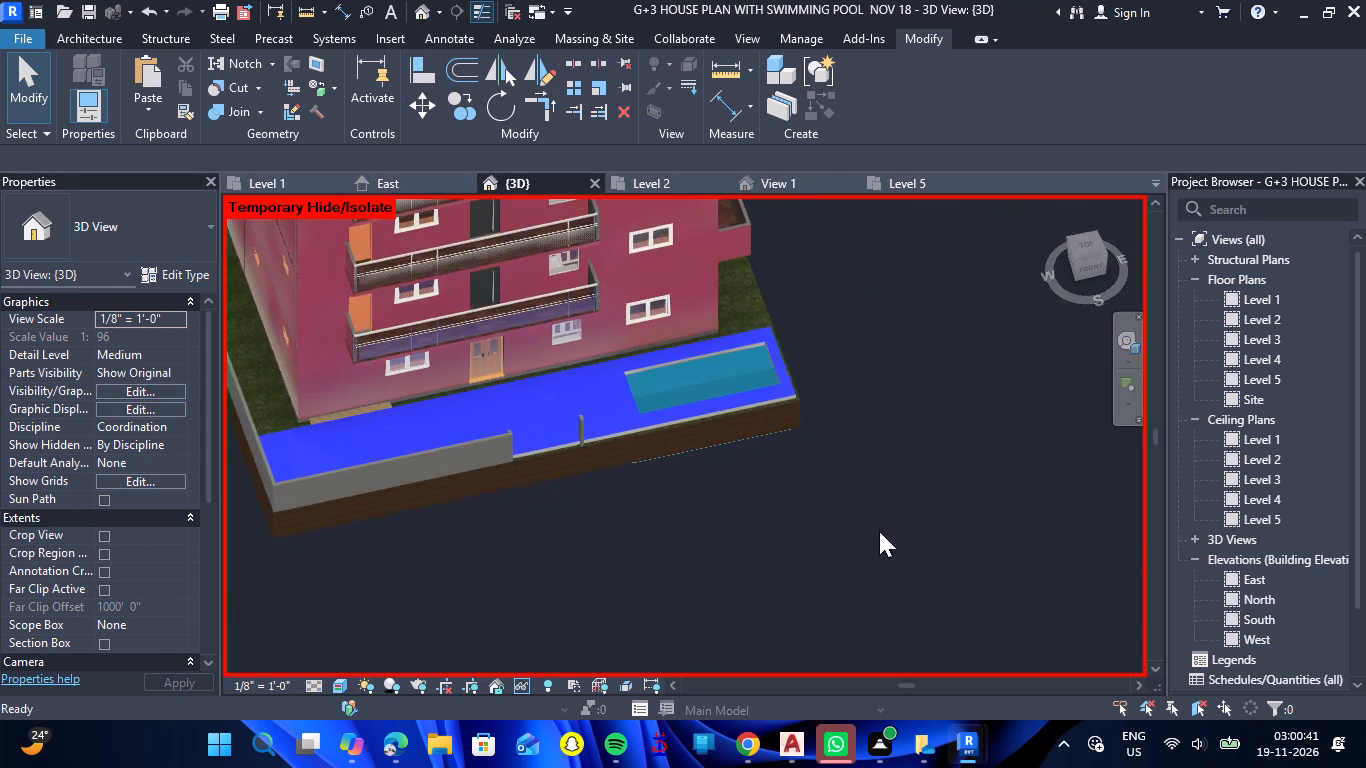
scroll(647, 495, "down", 1)
scroll(395, 442, "up", 5)
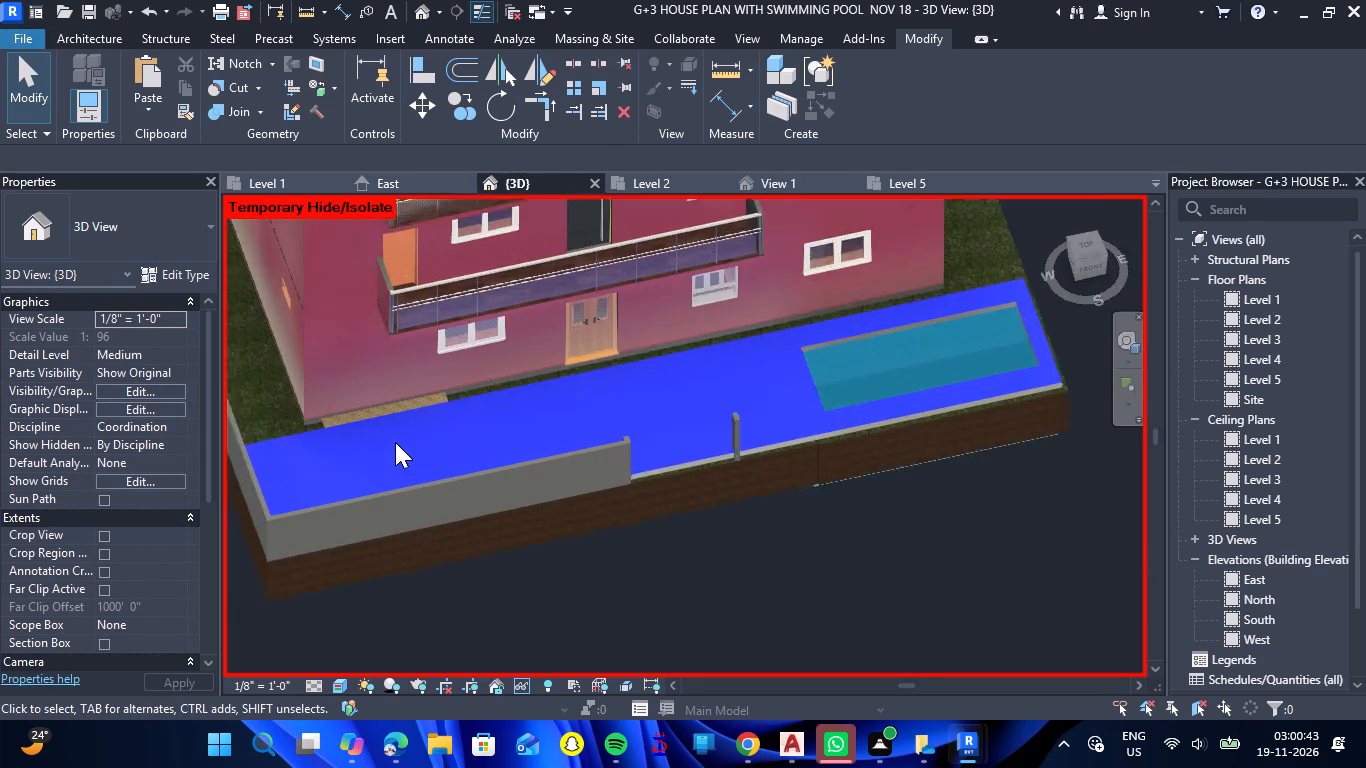
Open the in-place SWIMMING POOL generic model beside the house's front yard for editing.
left_click(248, 439)
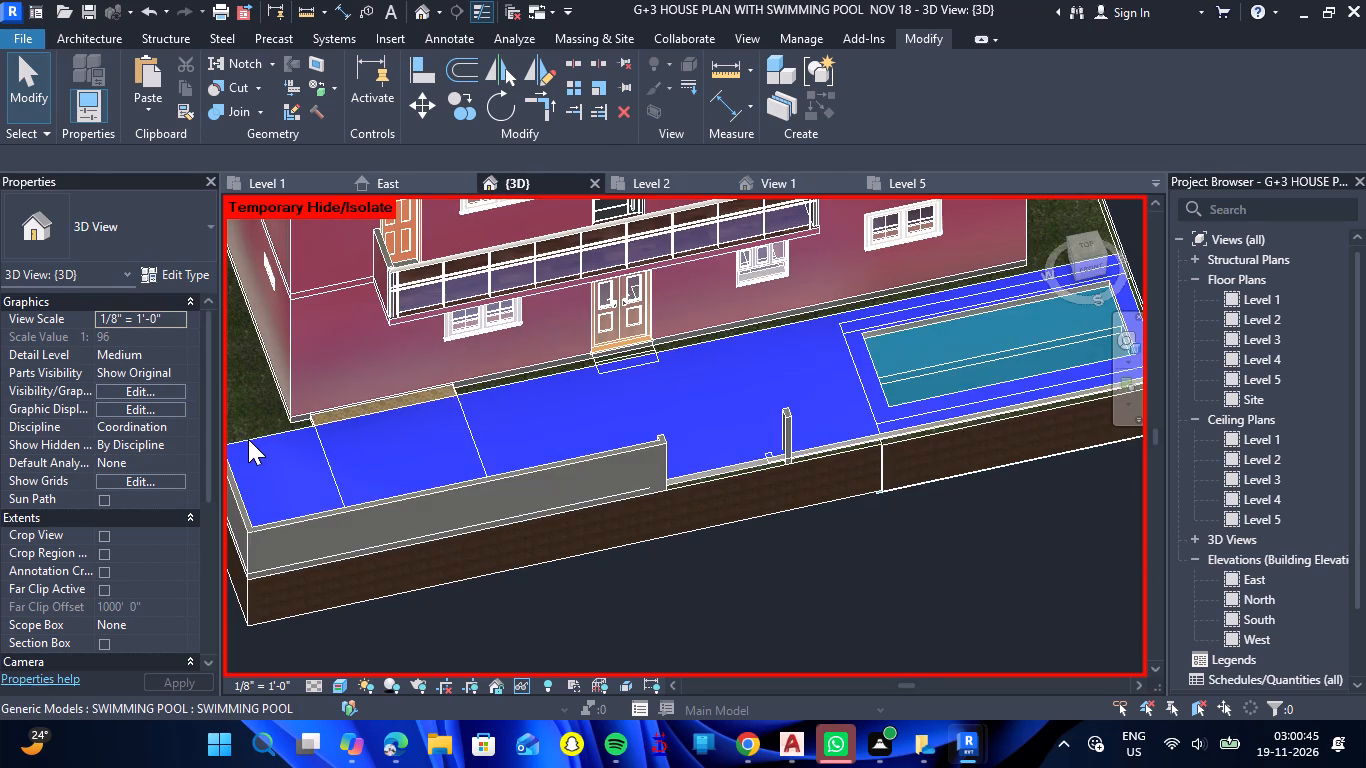
double_click(248, 439)
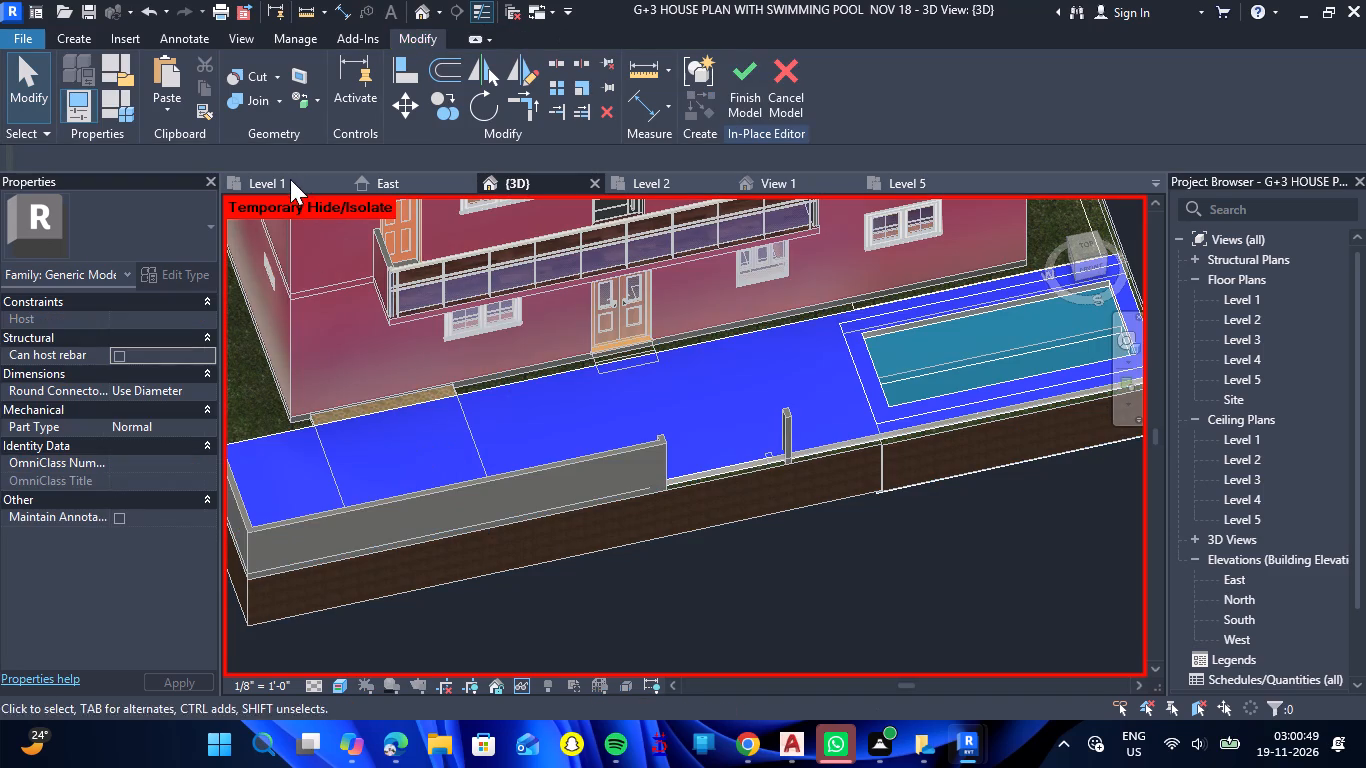
Pull the west end of the front-yard slab extrusion back to the parking strip's east edge, nudging it into alignment in the top 3D view.
left_click(290, 179)
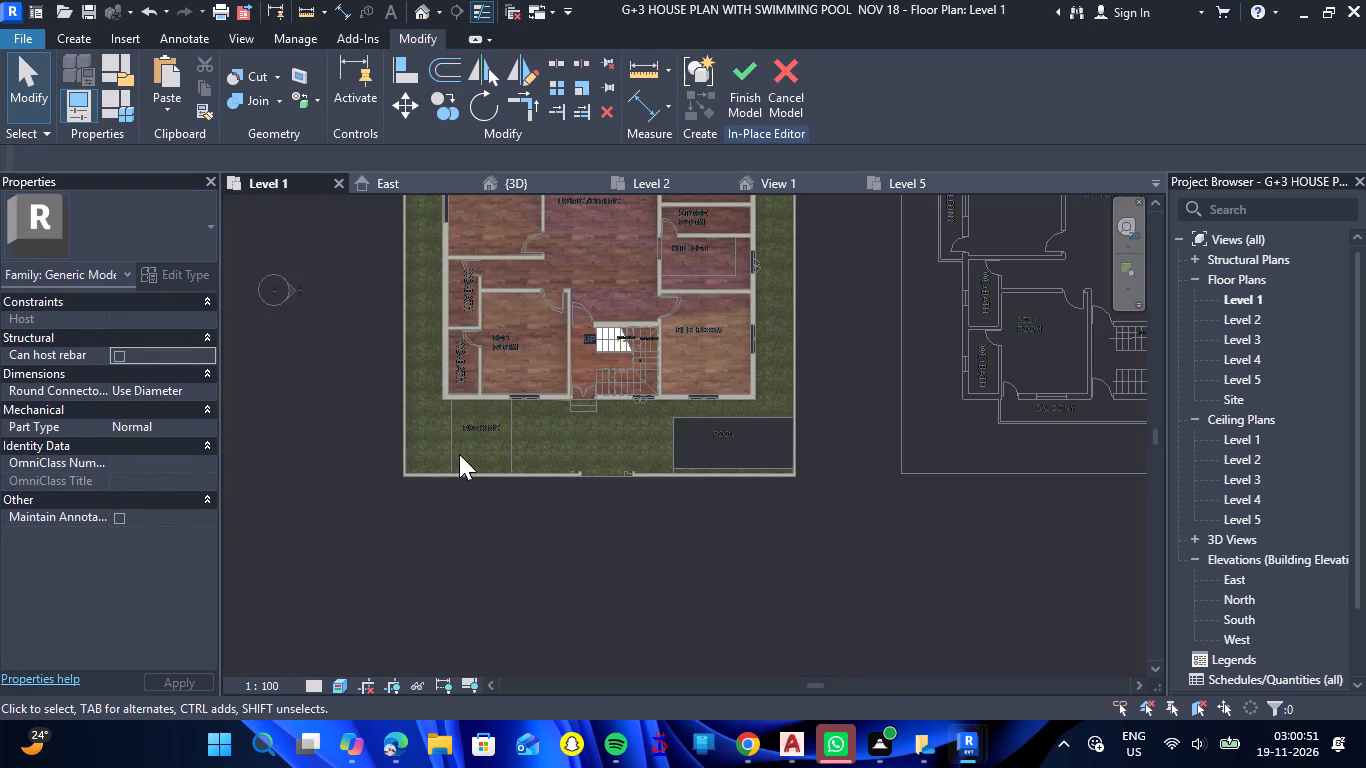
scroll(498, 454, "up", 5)
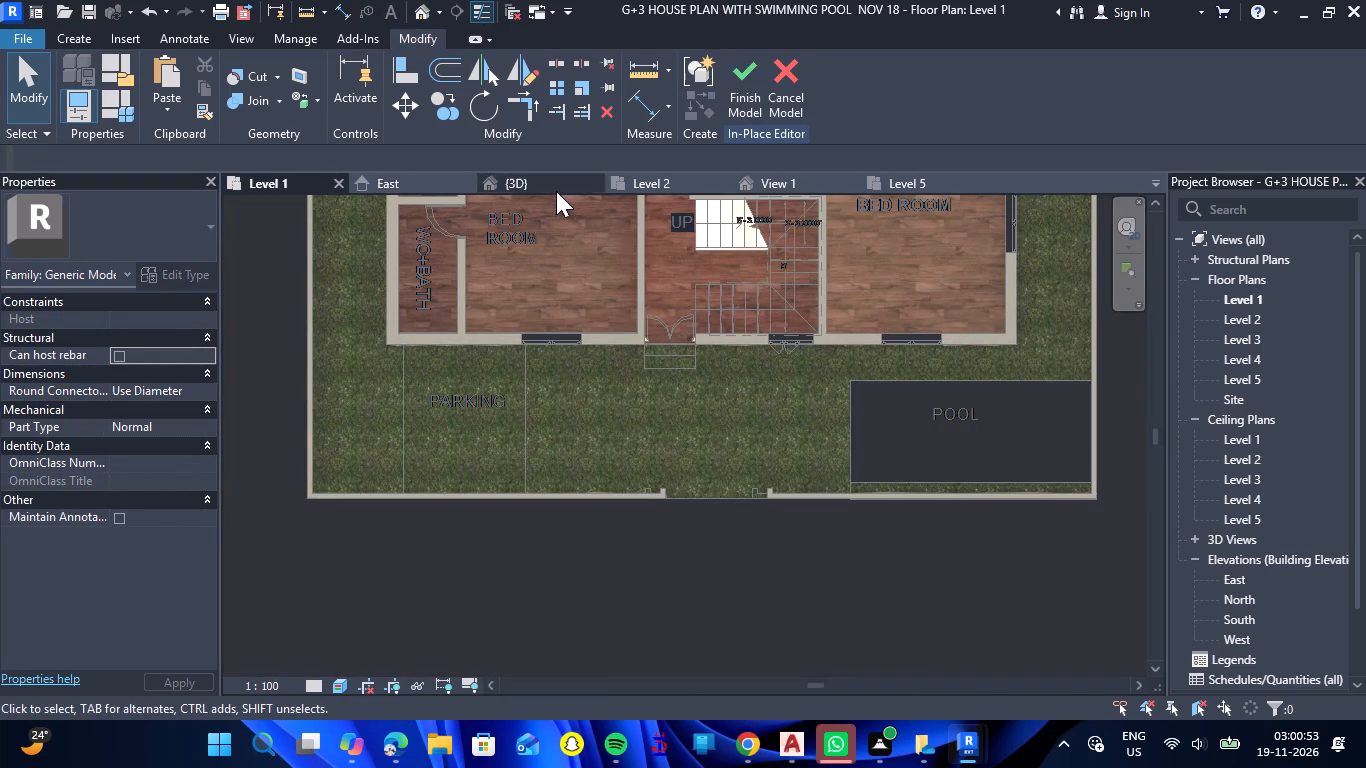
left_click(552, 188)
left_click(1096, 249)
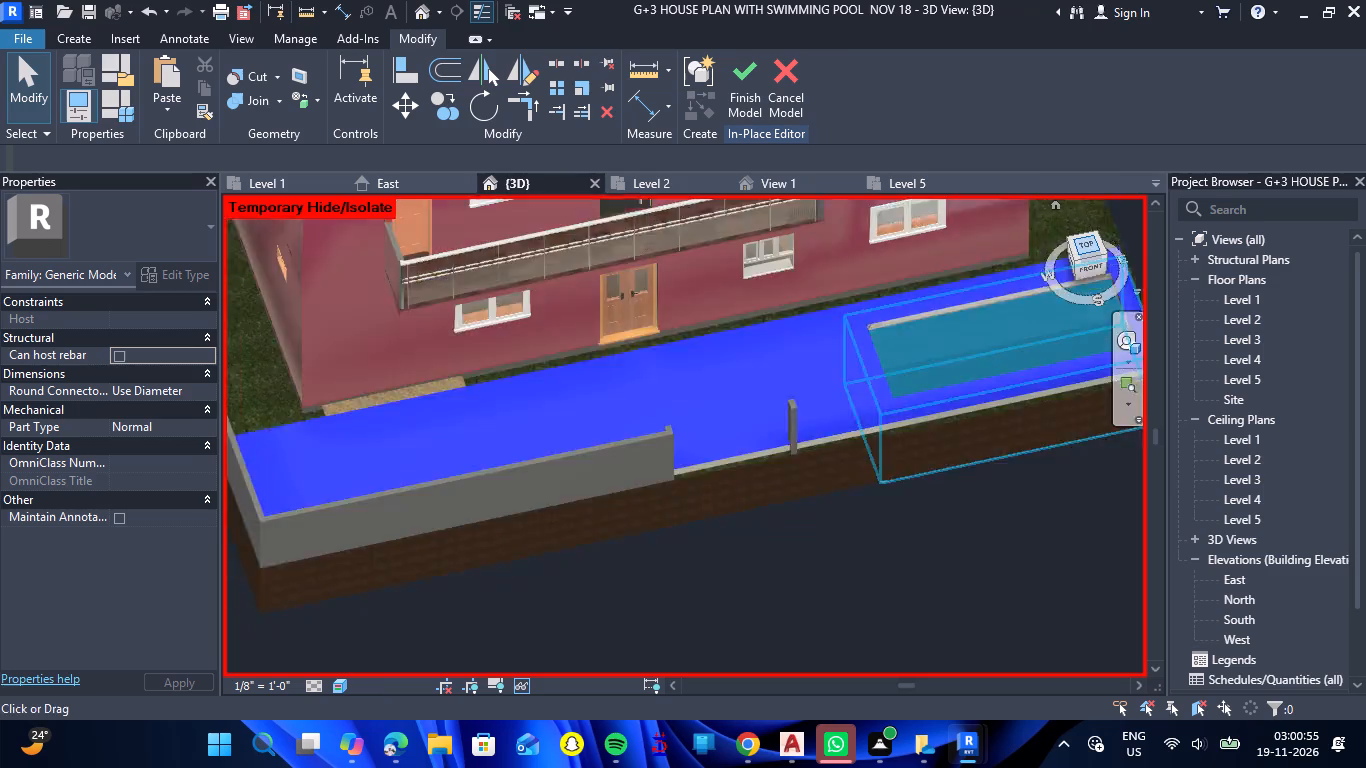
scroll(495, 495, "up", 2)
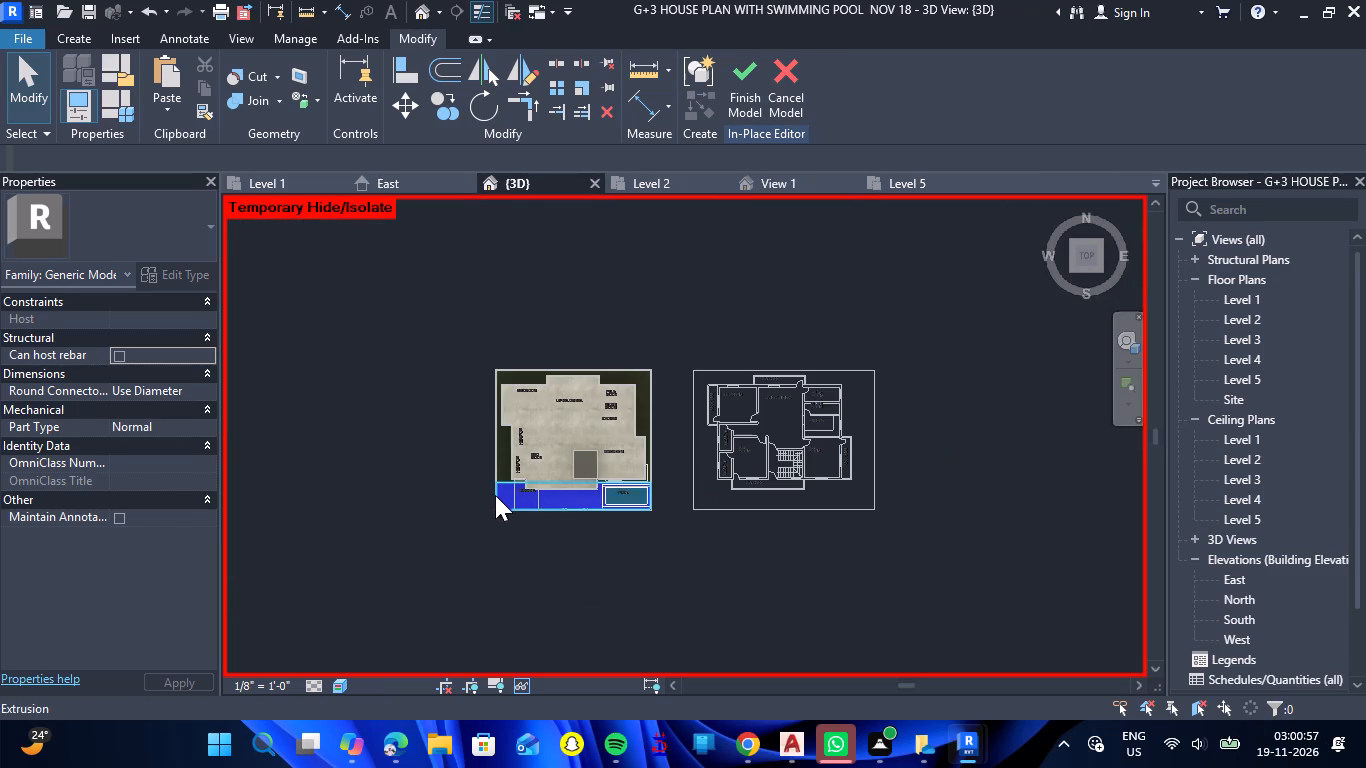
scroll(495, 495, "up", 10)
left_click(507, 517)
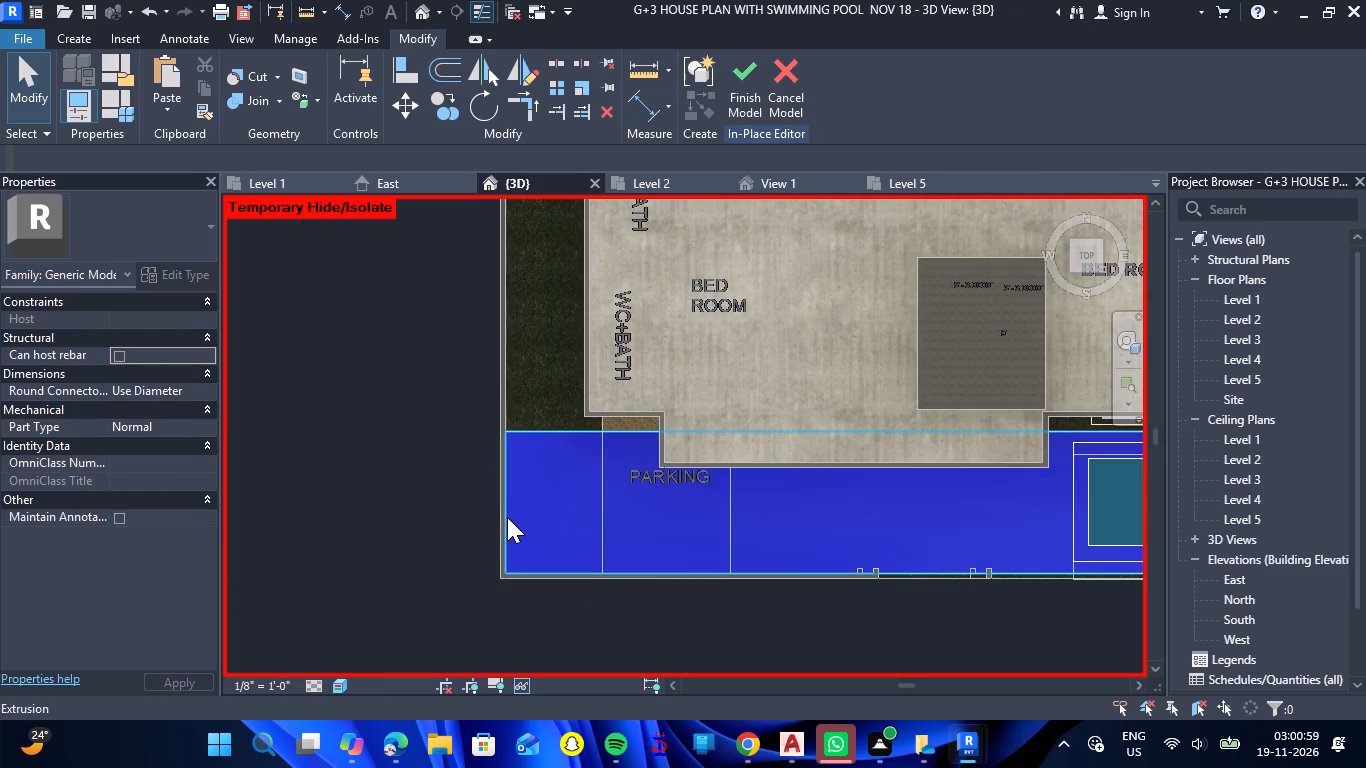
left_click_drag(501, 504, 594, 506)
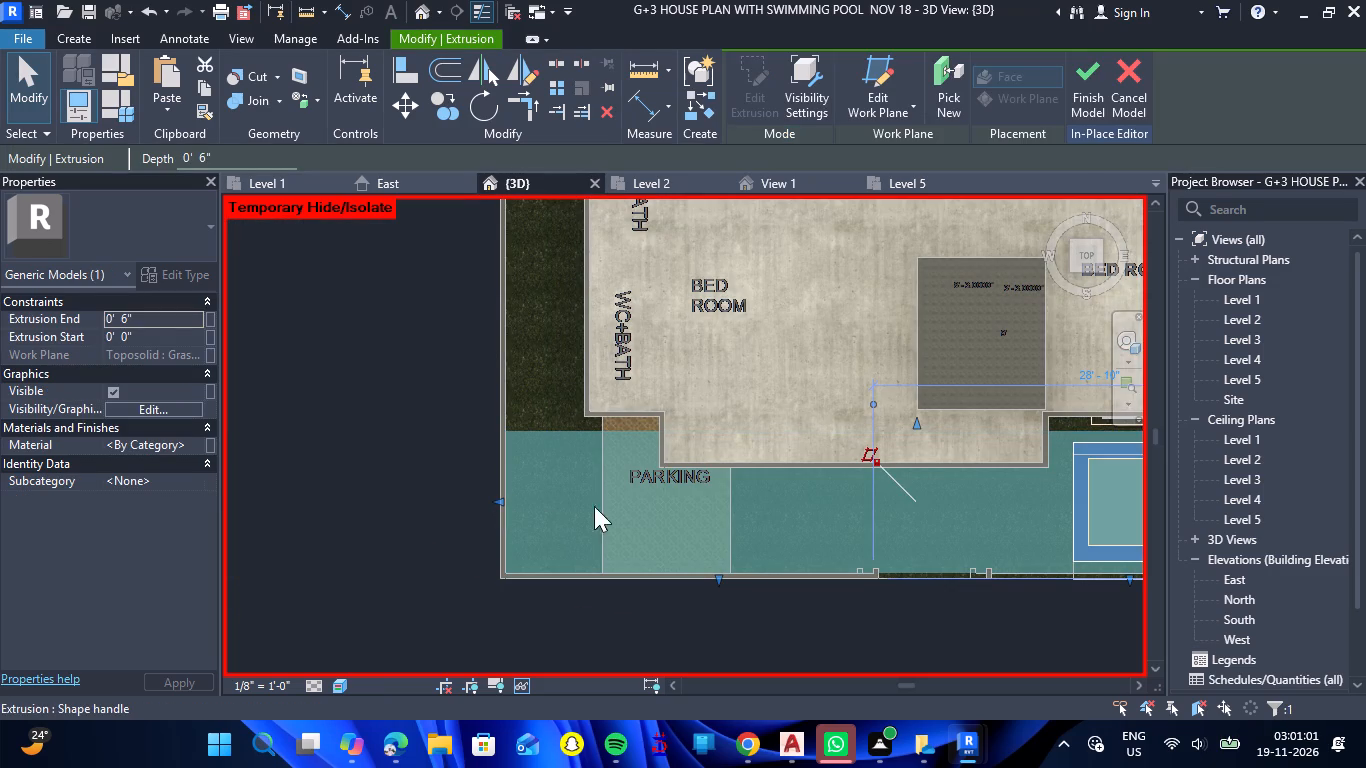
left_click_drag(594, 506, 729, 518)
scroll(756, 502, "up", 4)
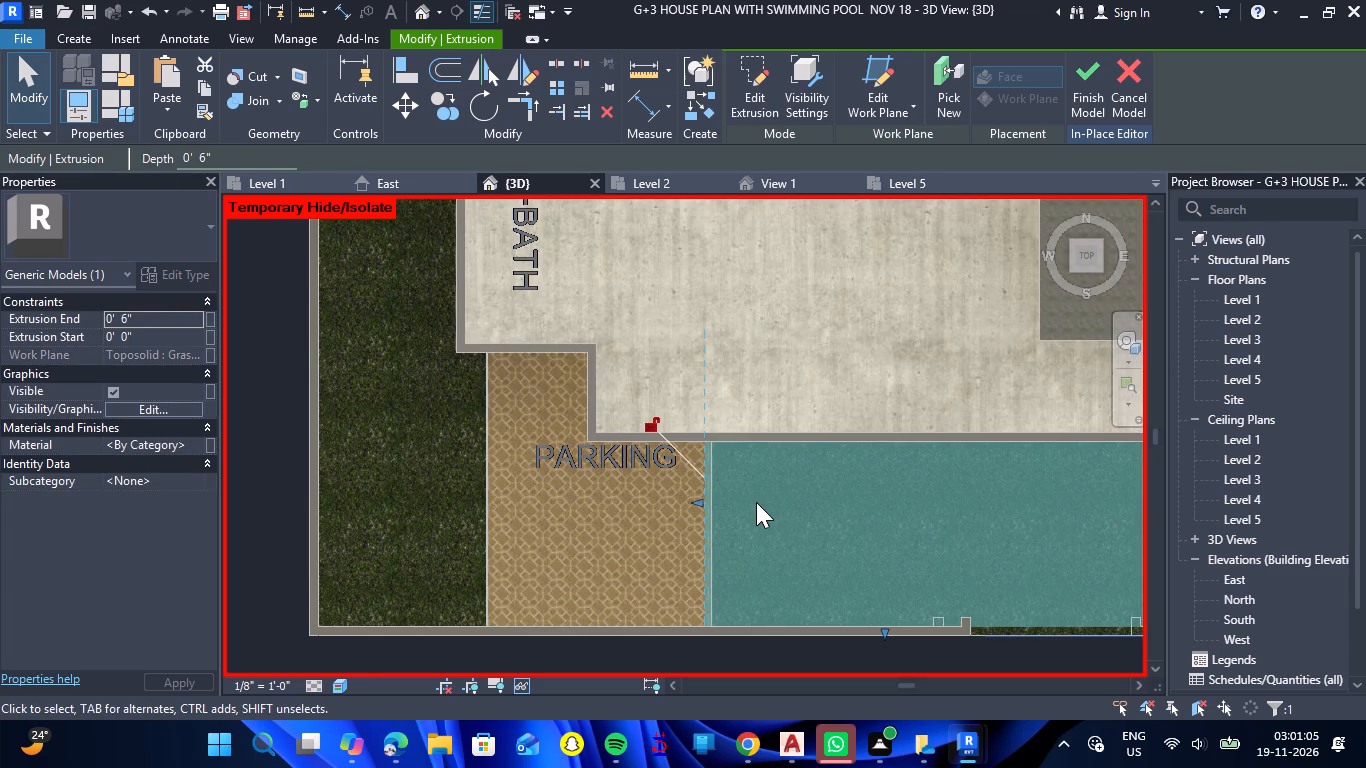
key("Right")
key("Right")
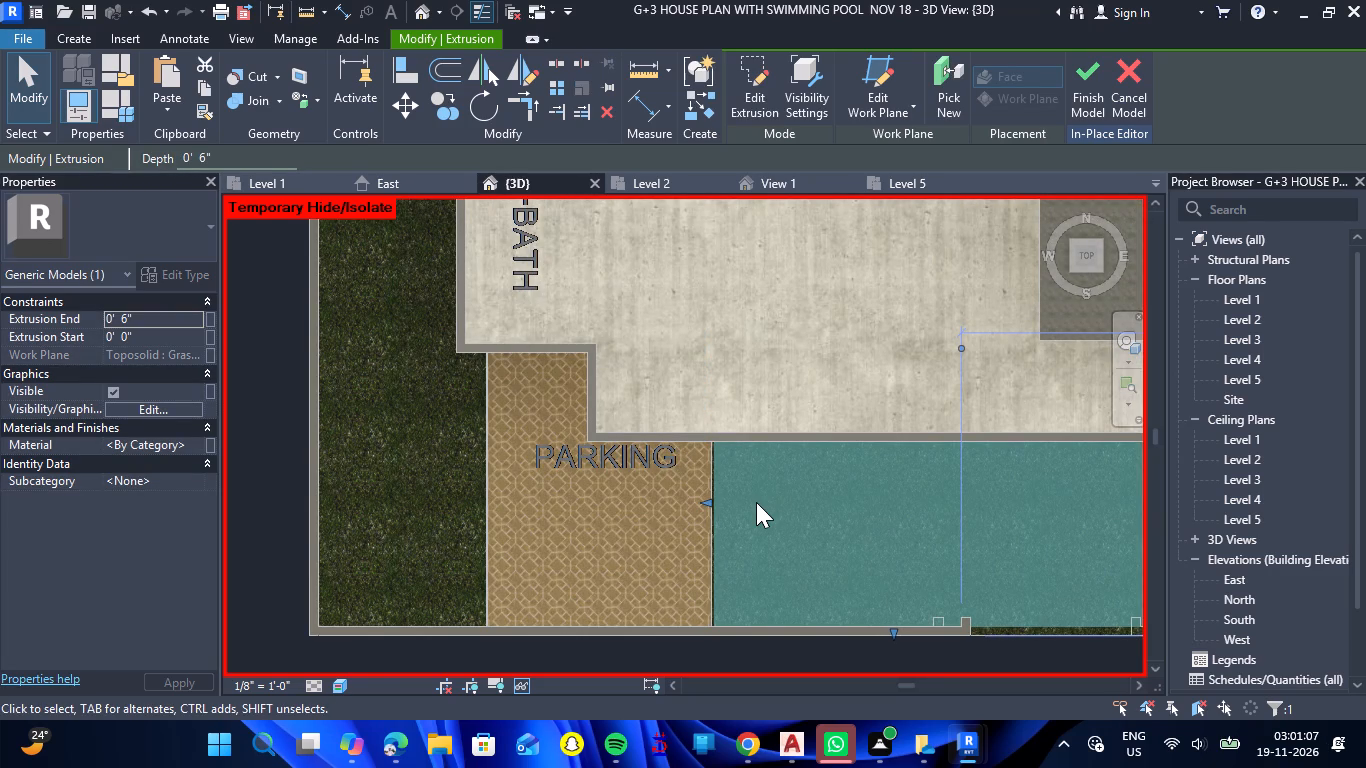
key("Left")
key("Escape")
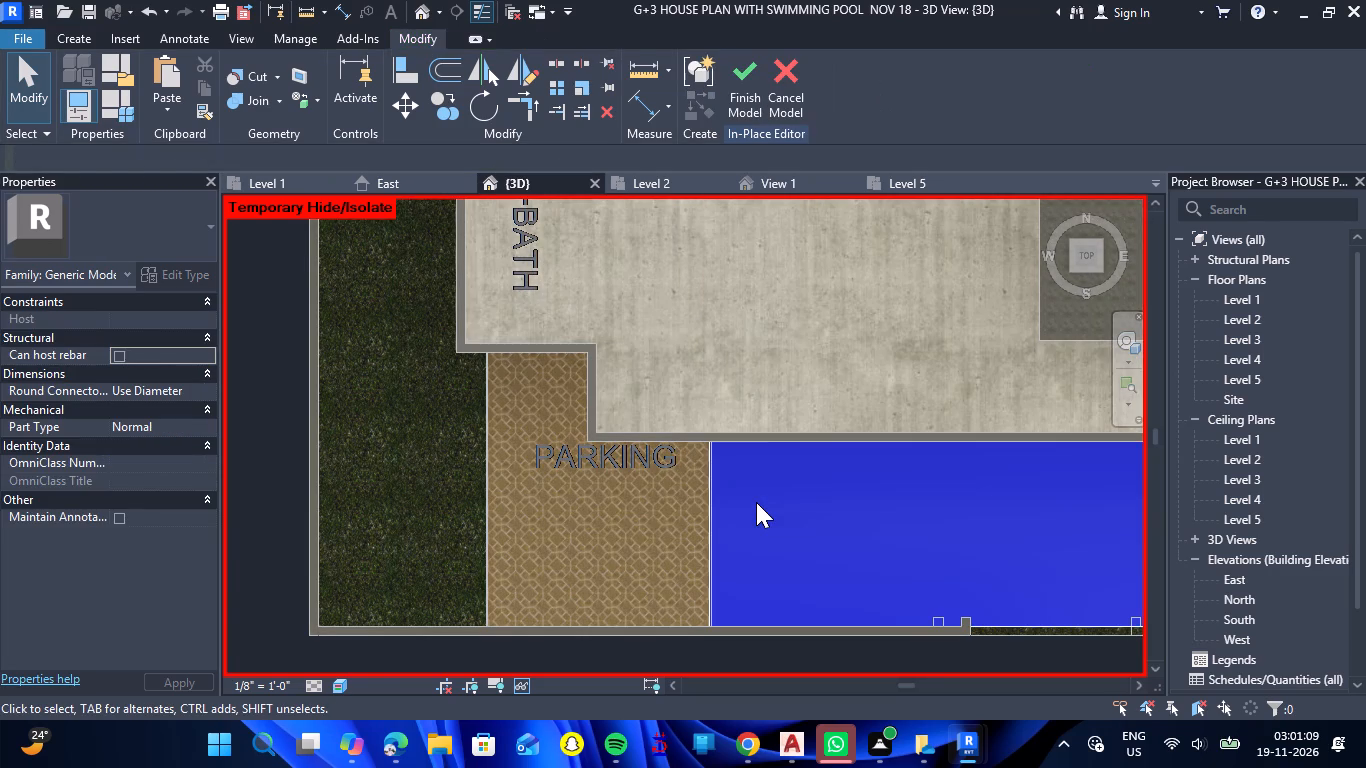
Check the shortened slab around the house in 3D and finish the in-place swimming pool model.
scroll(758, 501, "down", 5)
left_click(839, 621)
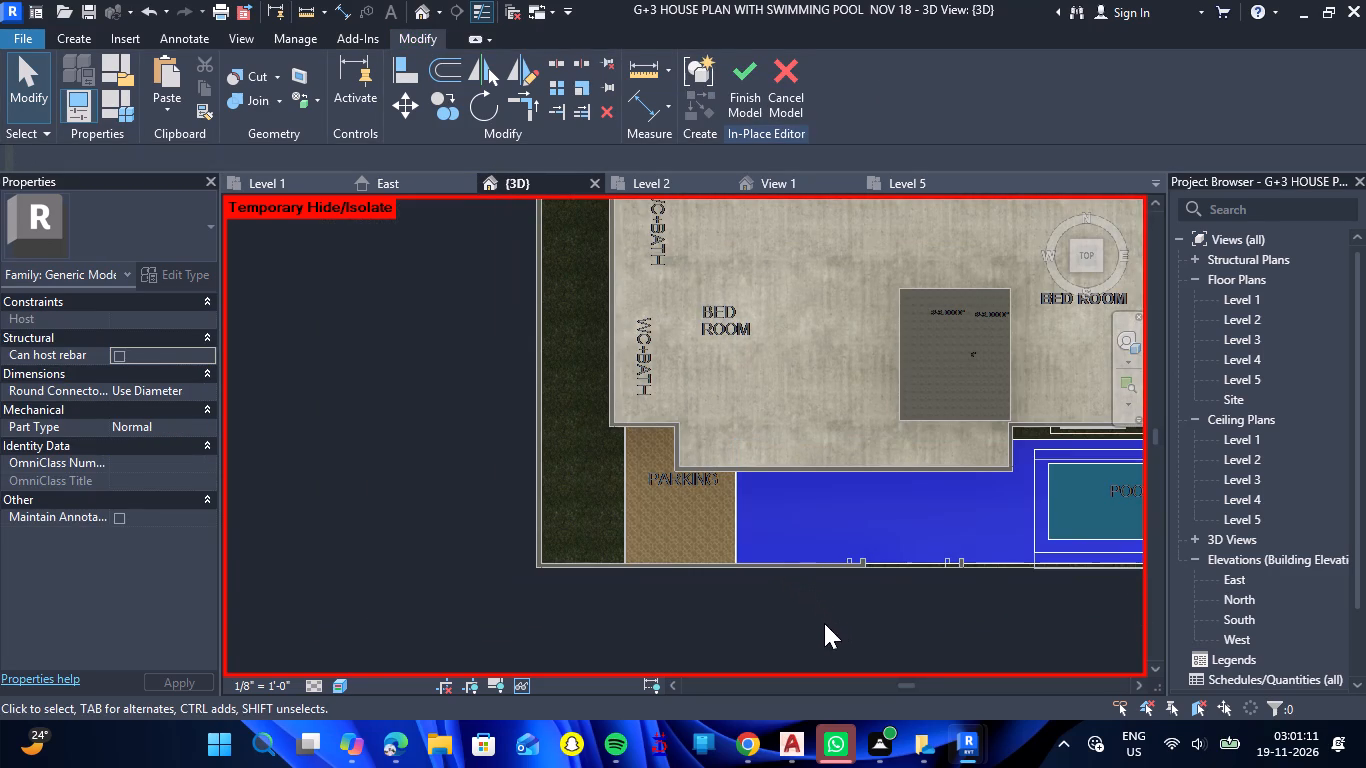
left_click_drag(815, 627, 830, 418)
right_click_drag(815, 627, 830, 418, "shift")
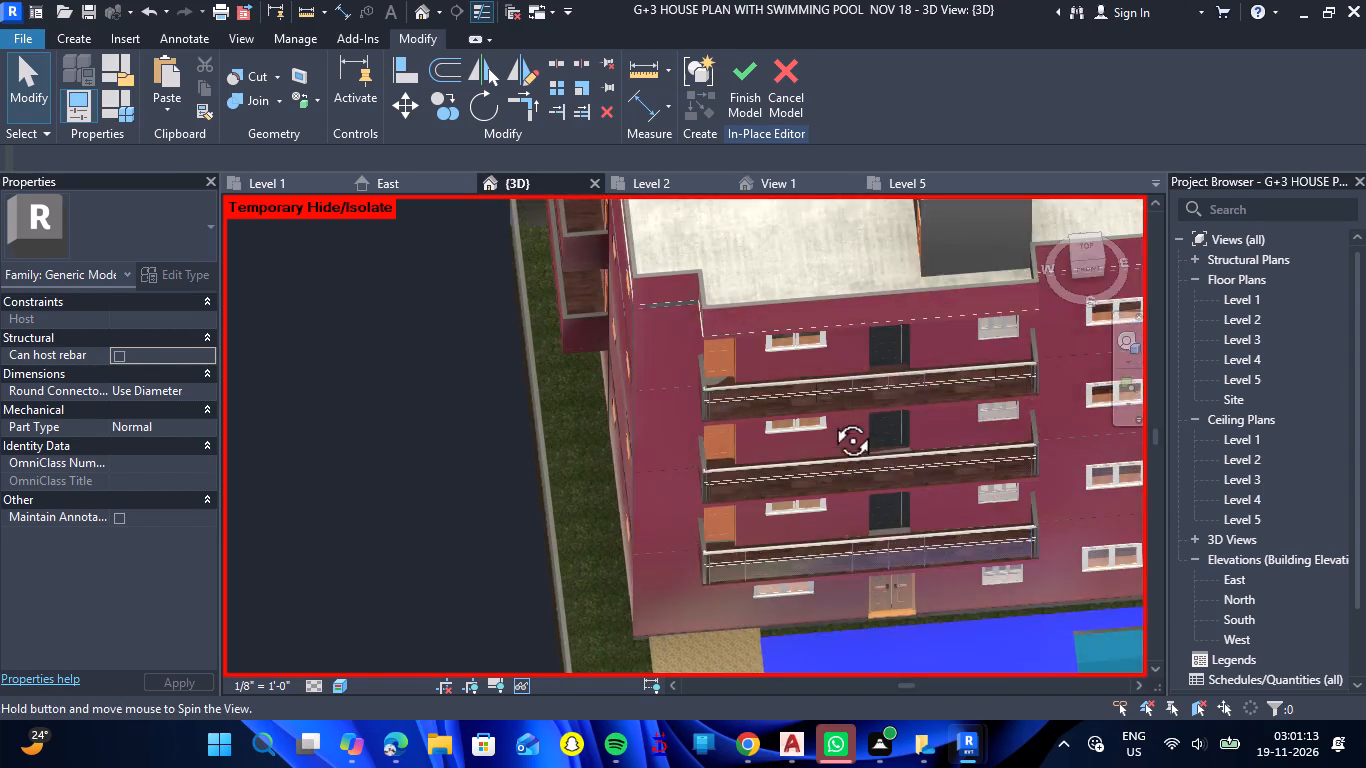
right_click_drag(830, 418, 830, 369, "shift")
left_click_drag(830, 418, 830, 369)
scroll(830, 369, "down", 7)
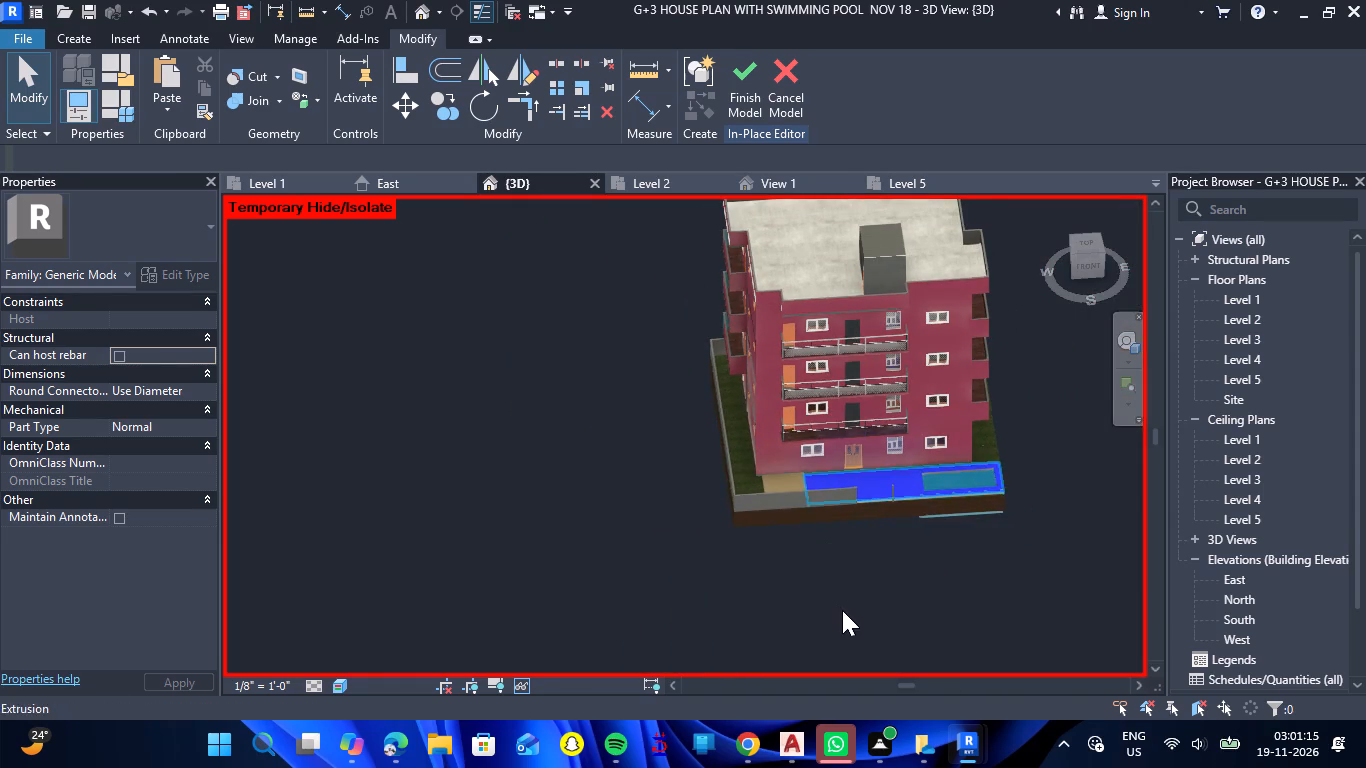
left_click(842, 610)
left_click_drag(878, 567, 909, 509)
right_click_drag(878, 567, 909, 509, "shift")
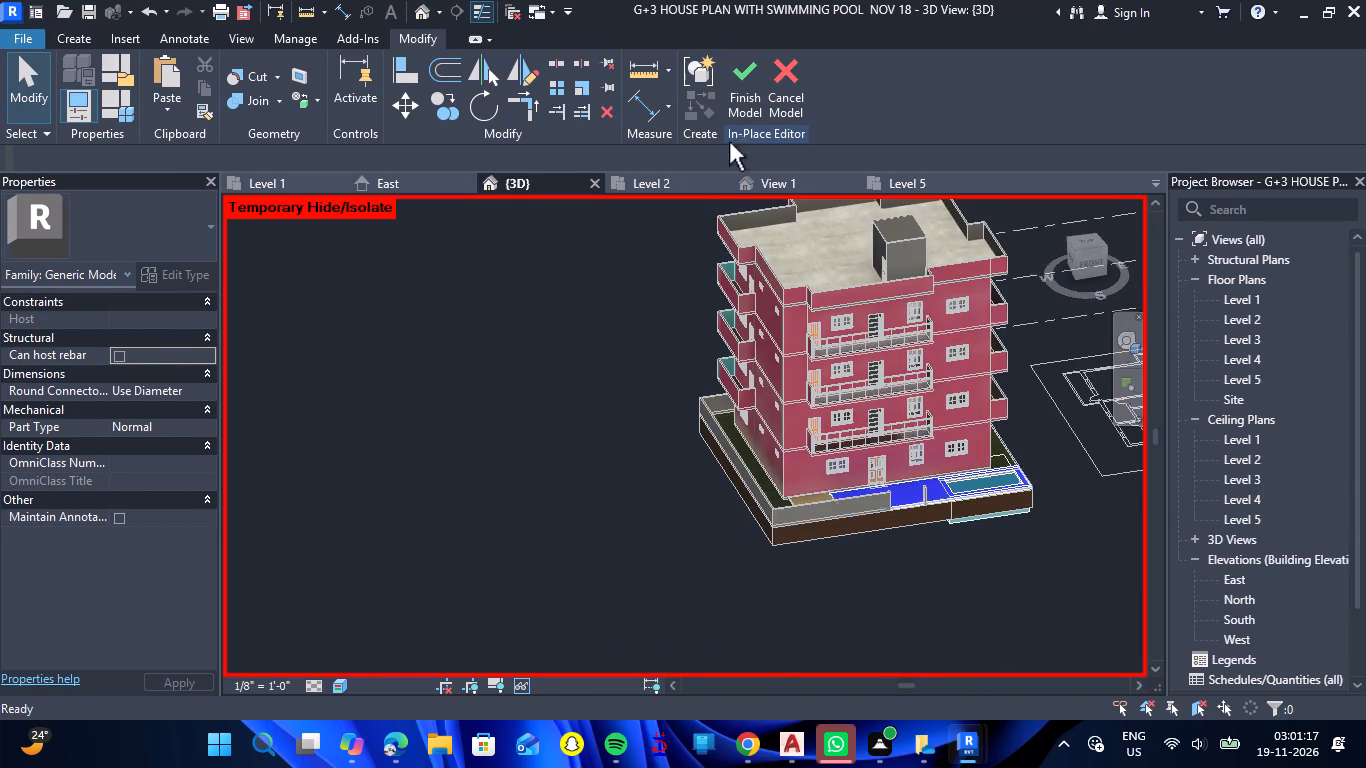
left_click(735, 85)
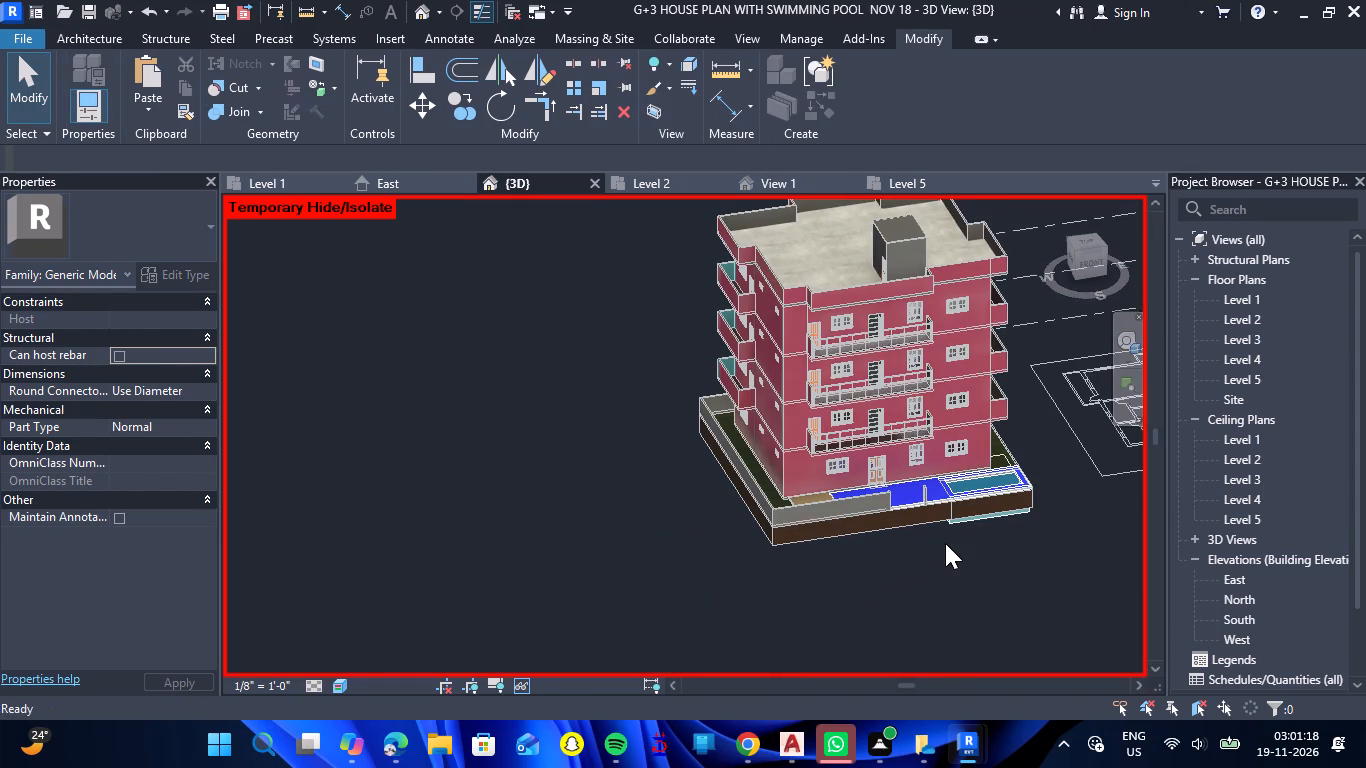
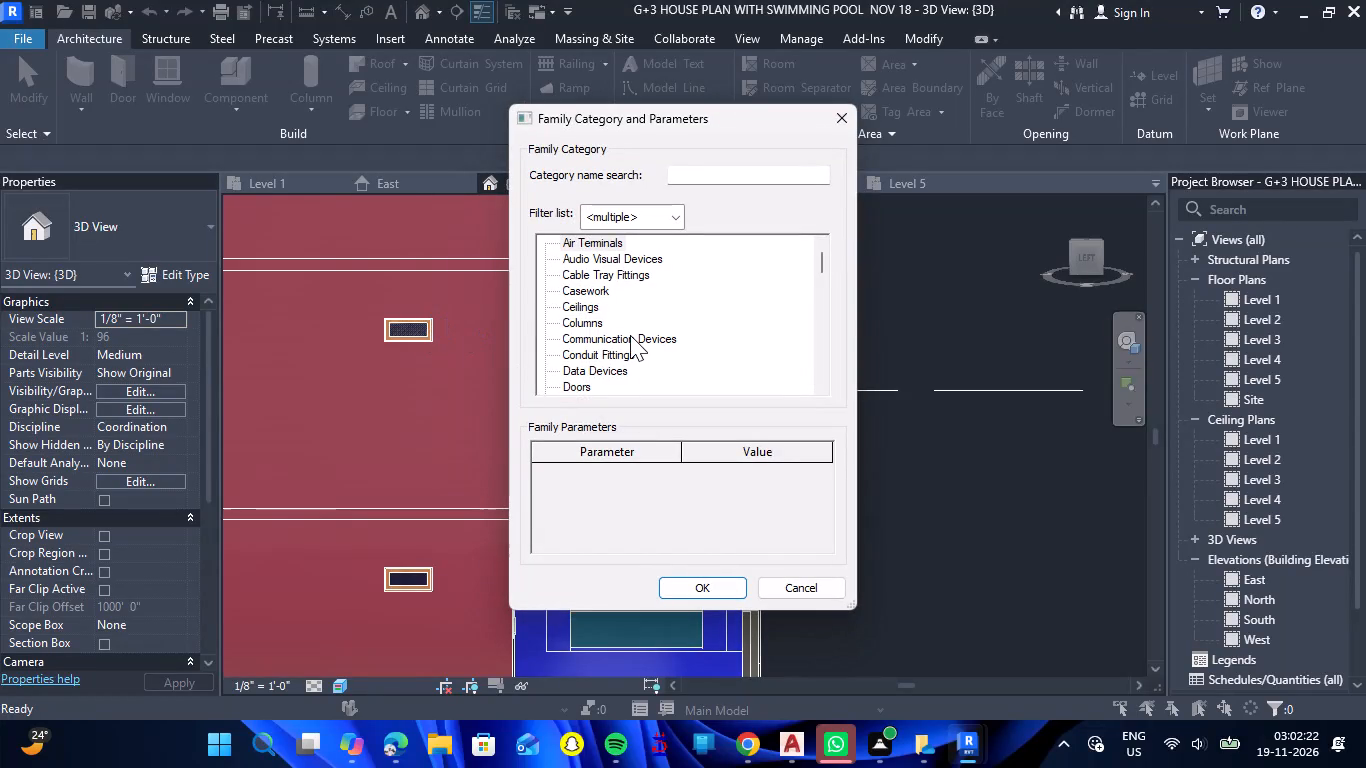
Look through the family category list for a category that suits the new in-place model.
scroll(630, 335, "down", 4)
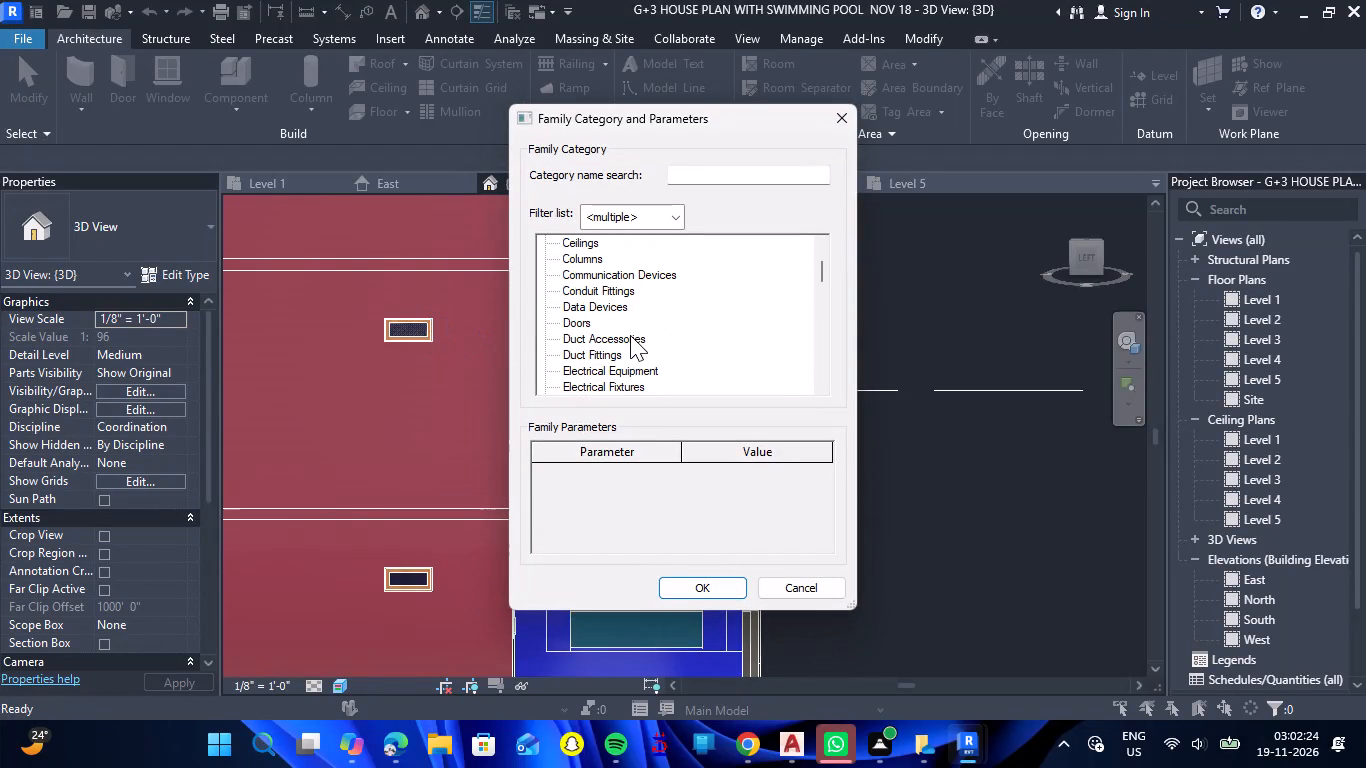
scroll(630, 335, "down", 6)
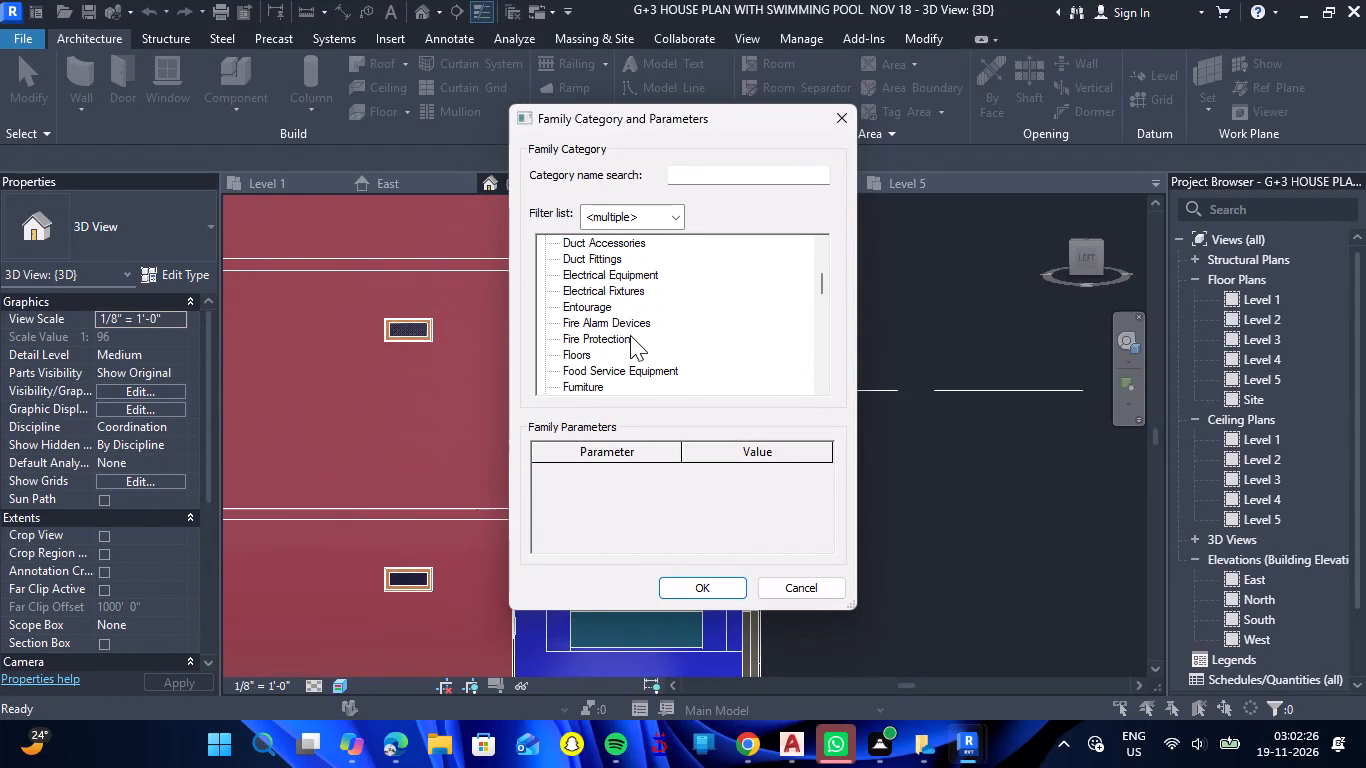
scroll(630, 335, "down", 7)
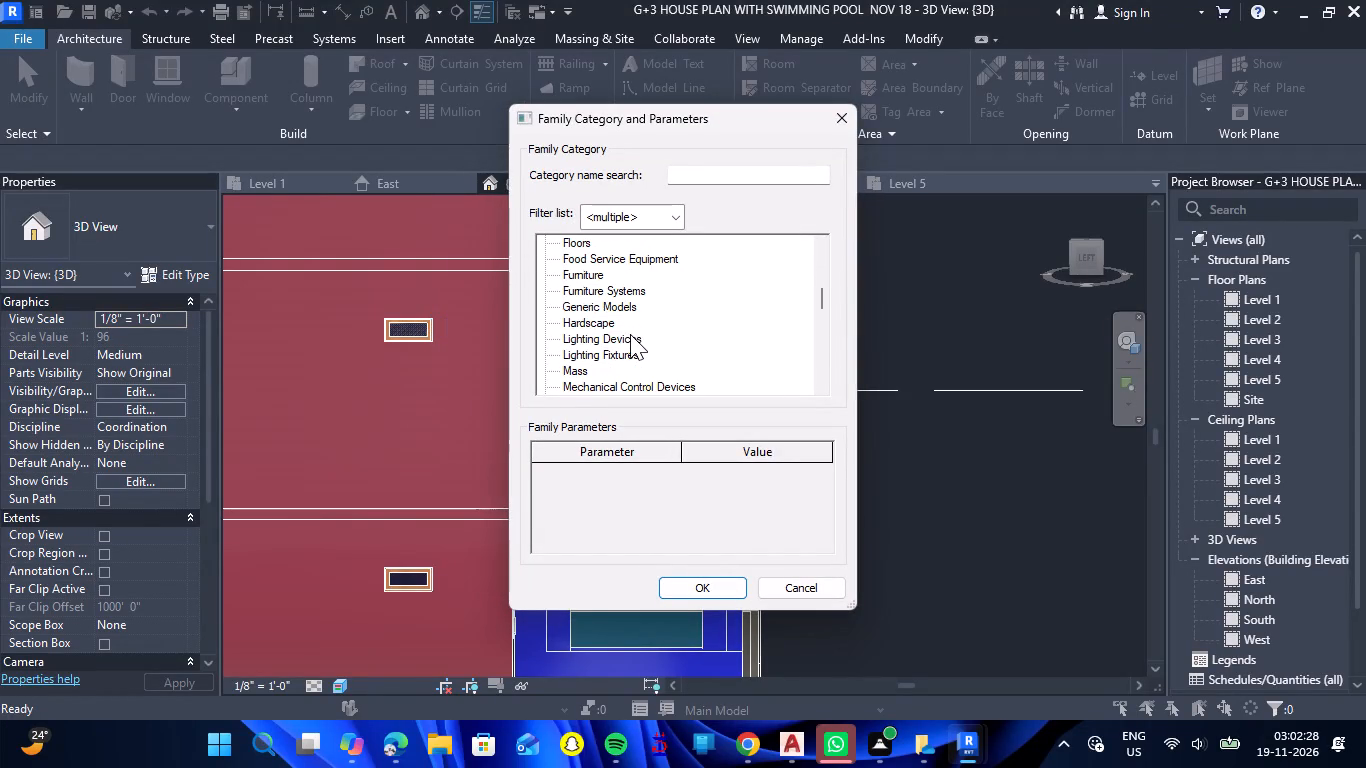
scroll(630, 334, "down", 9)
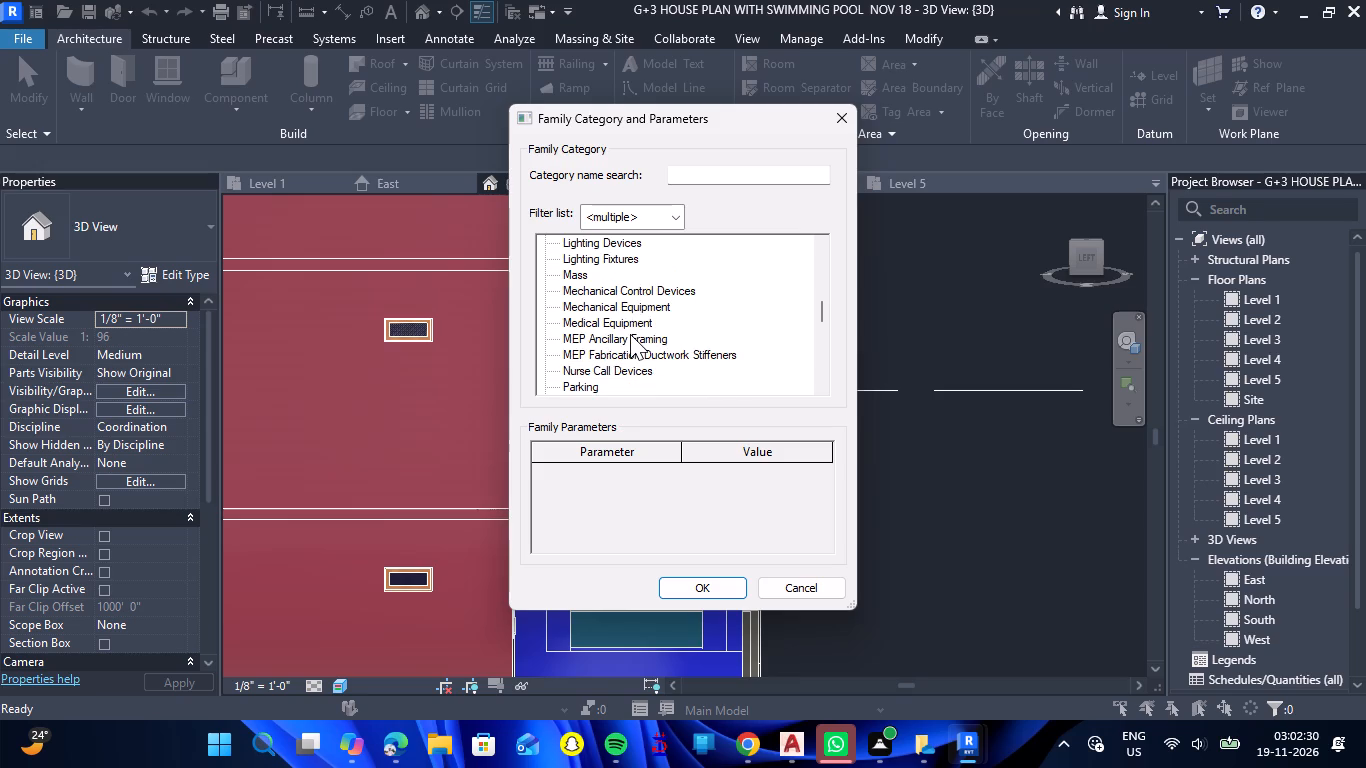
scroll(630, 334, "down", 8)
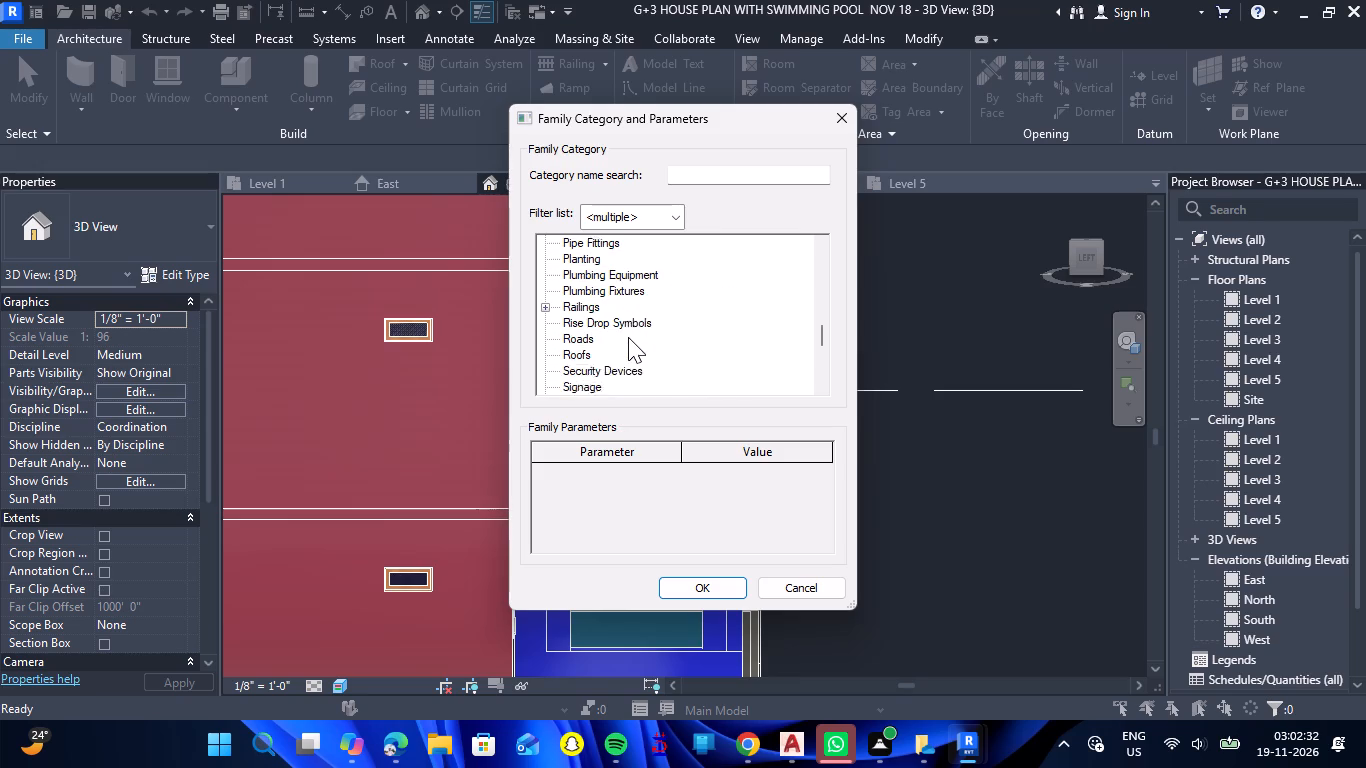
scroll(628, 337, "down", 6)
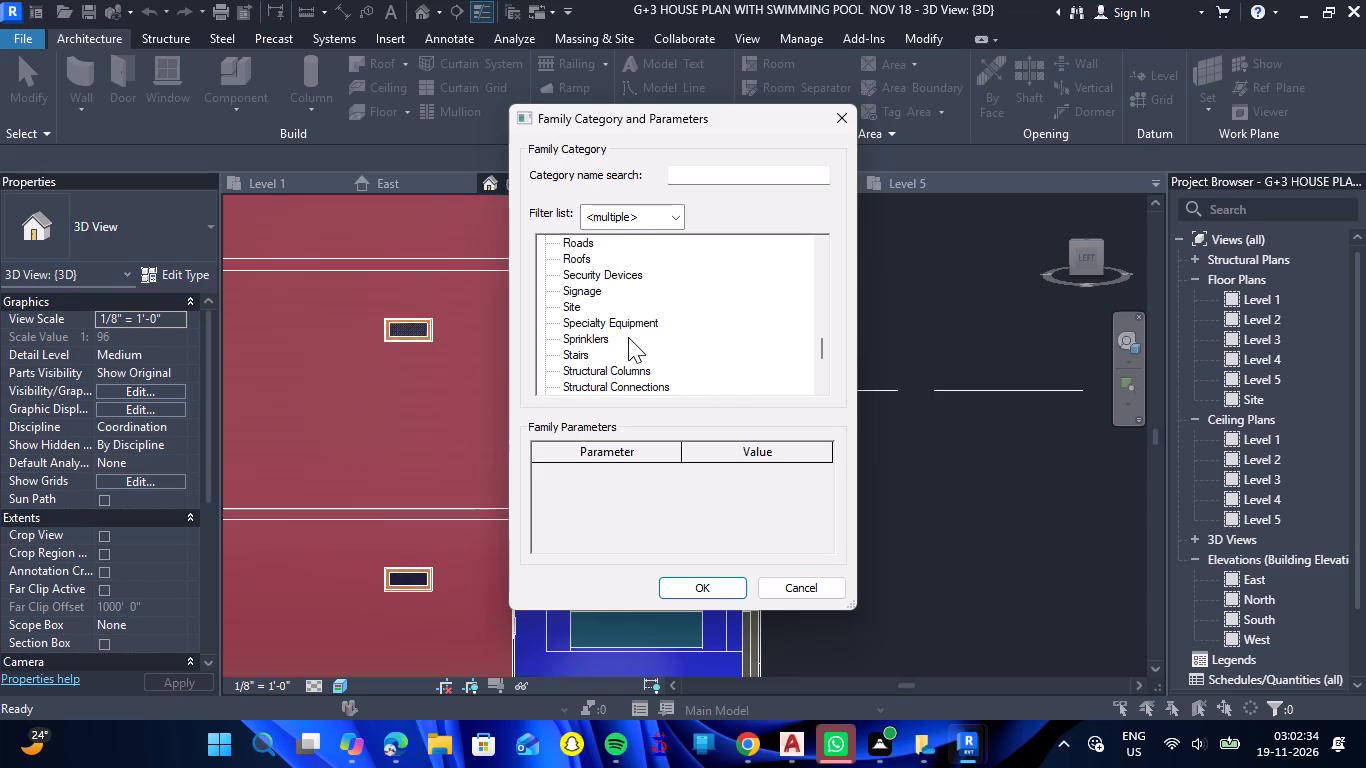
scroll(628, 337, "down", 2)
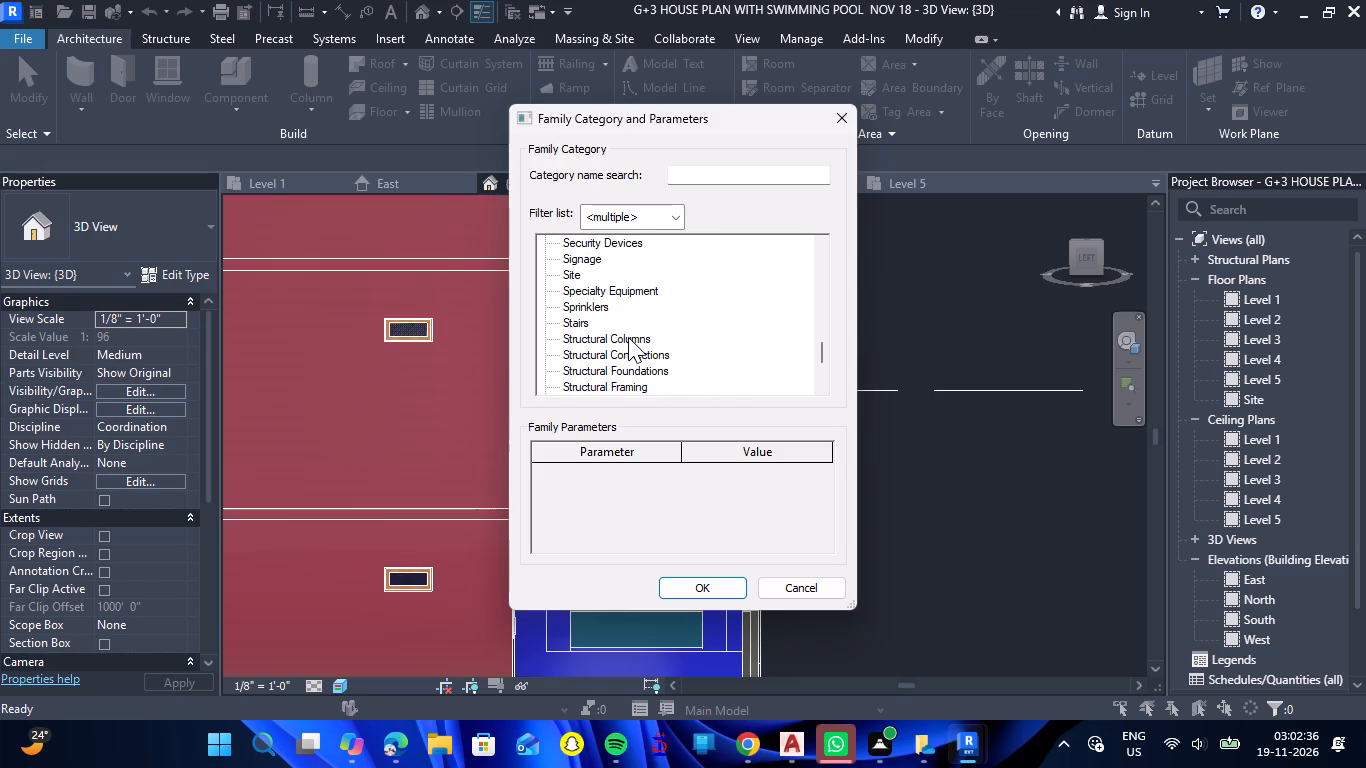
scroll(628, 337, "down", 12)
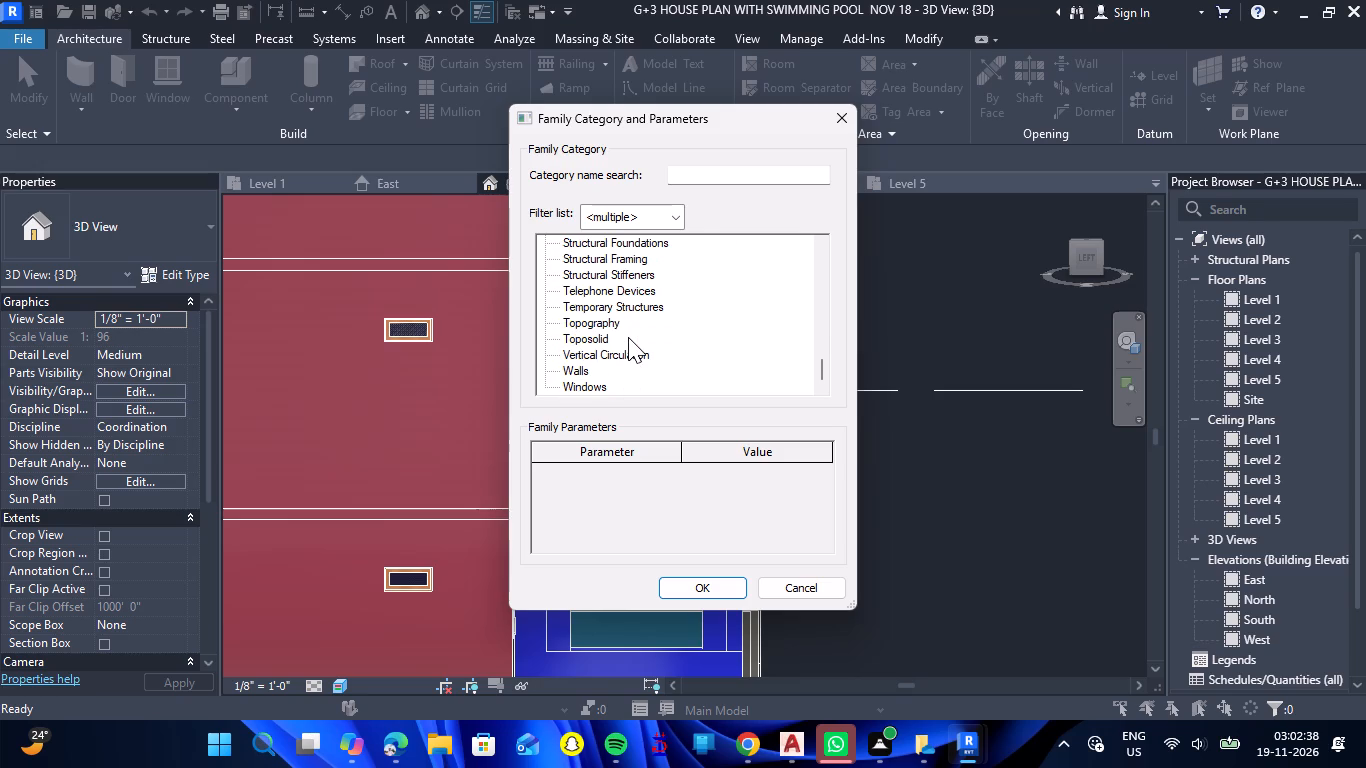
scroll(628, 337, "down", 1)
scroll(628, 337, "up", 6)
scroll(628, 337, "up", 20)
scroll(628, 337, "up", 6)
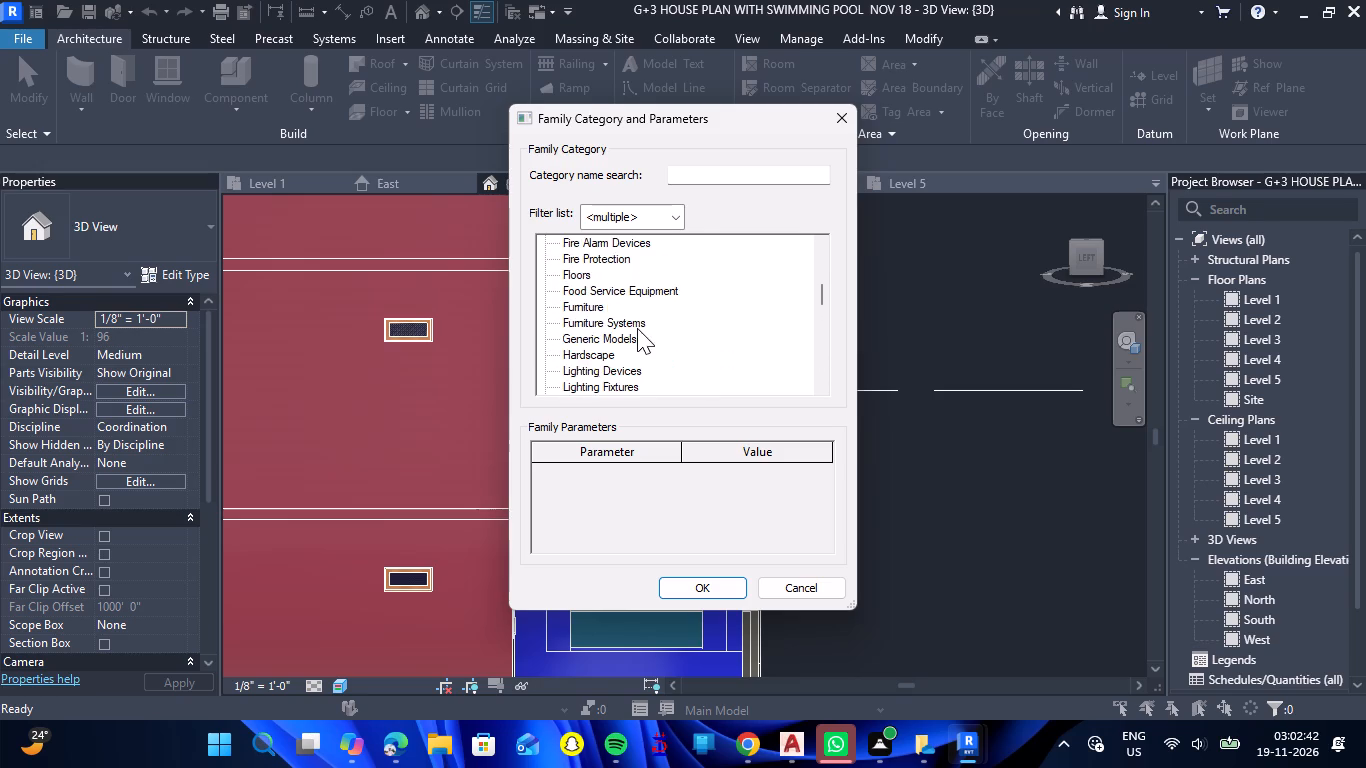
scroll(637, 328, "up", 11)
scroll(650, 284, "up", 13)
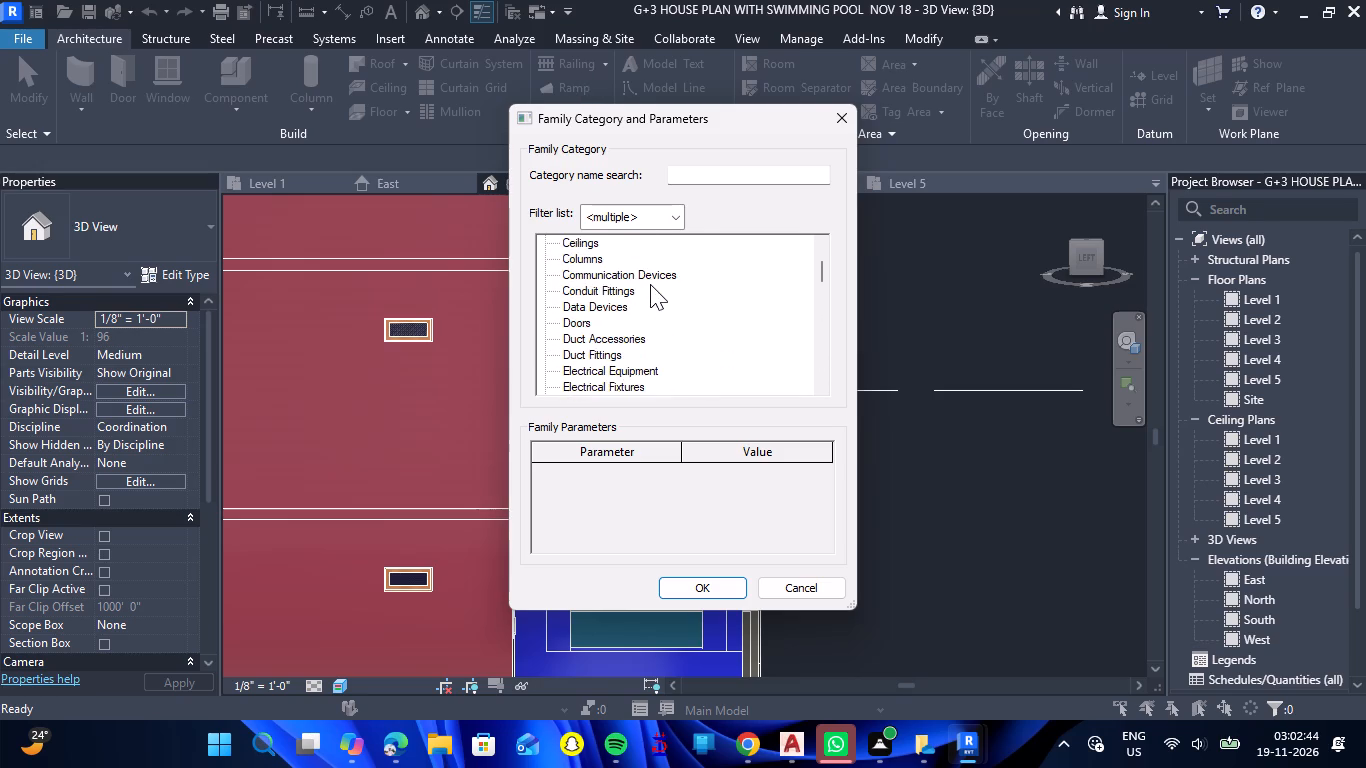
scroll(650, 284, "up", 20)
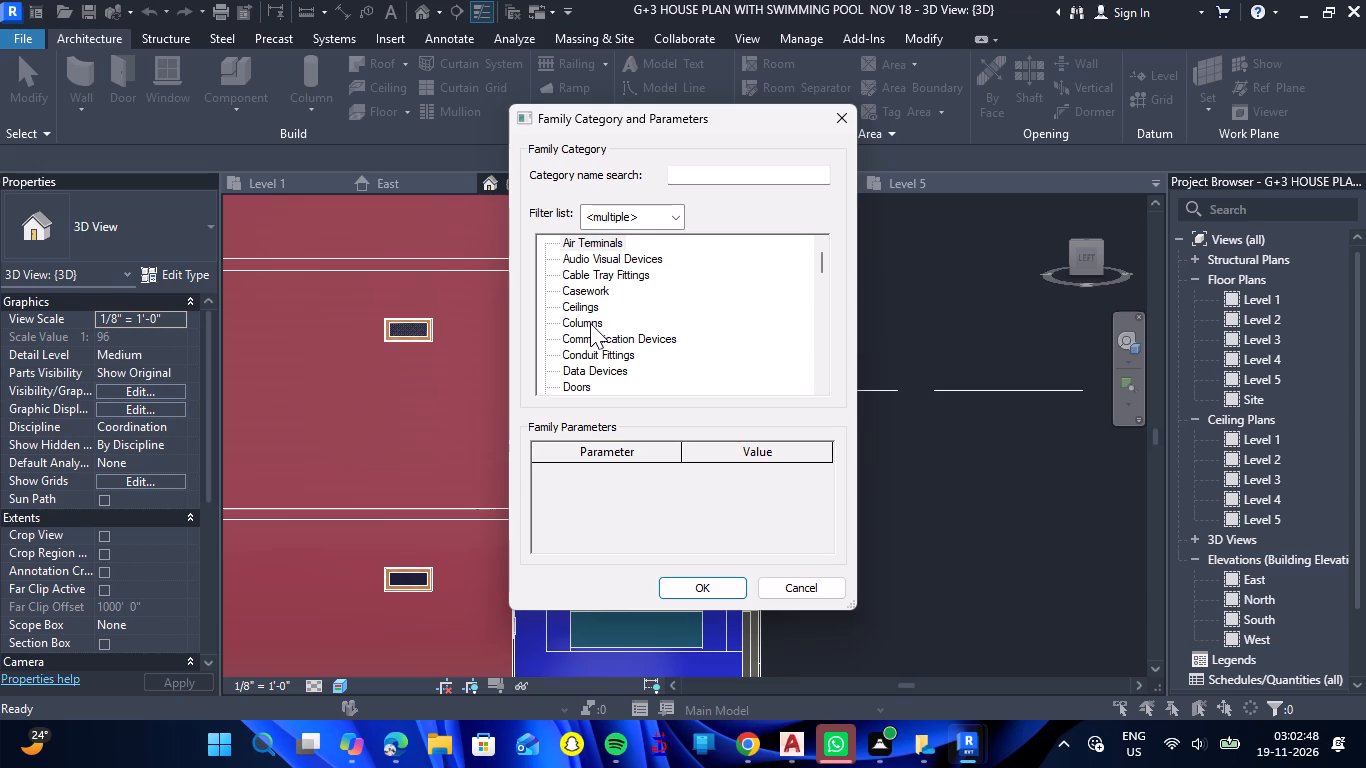
scroll(596, 321, "down", 1)
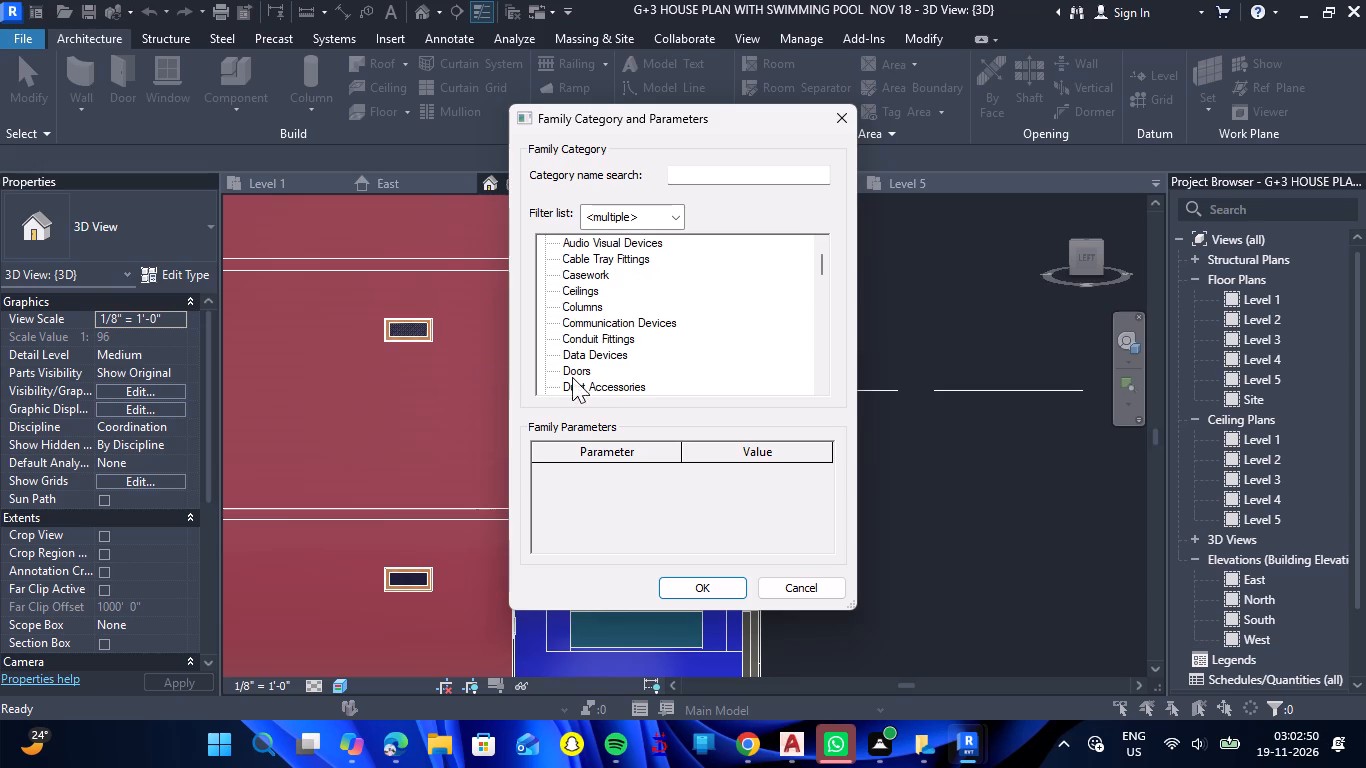
scroll(627, 365, "down", 4)
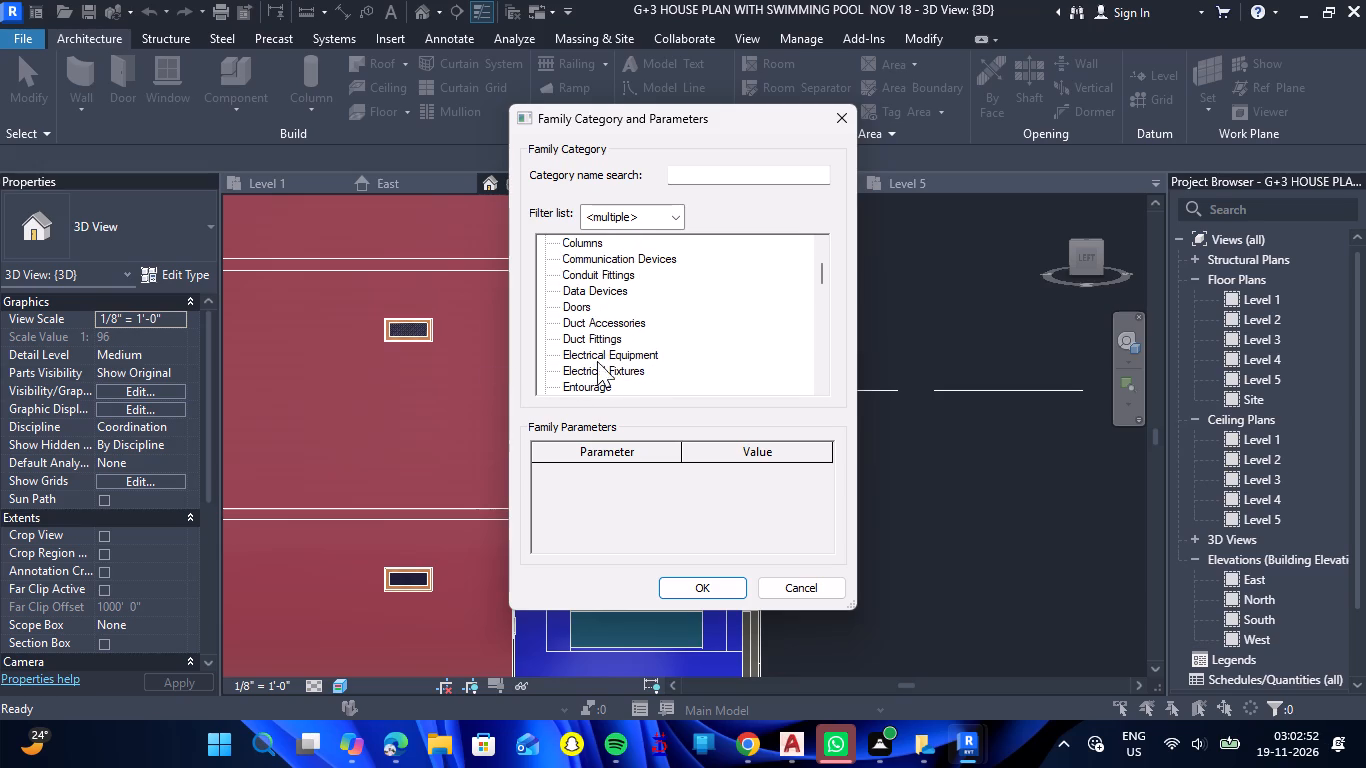
scroll(629, 331, "down", 7)
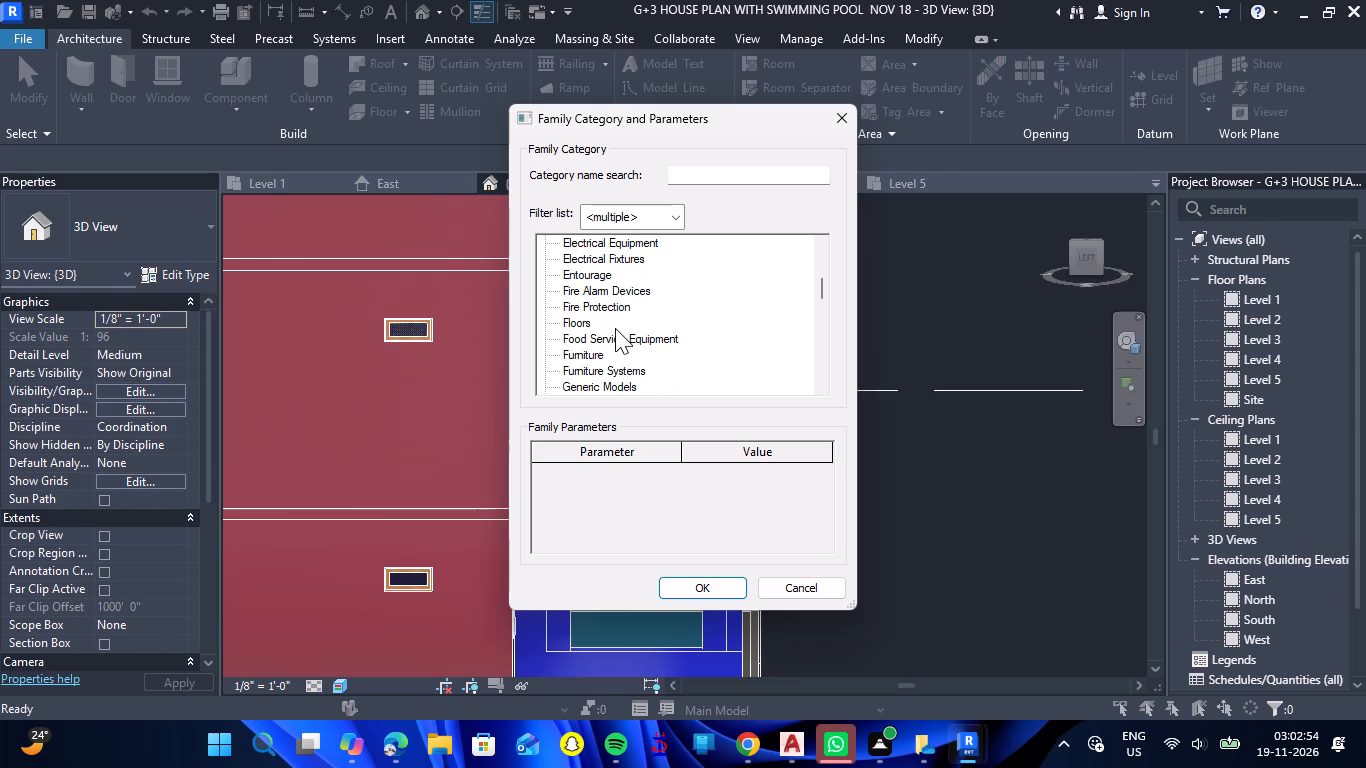
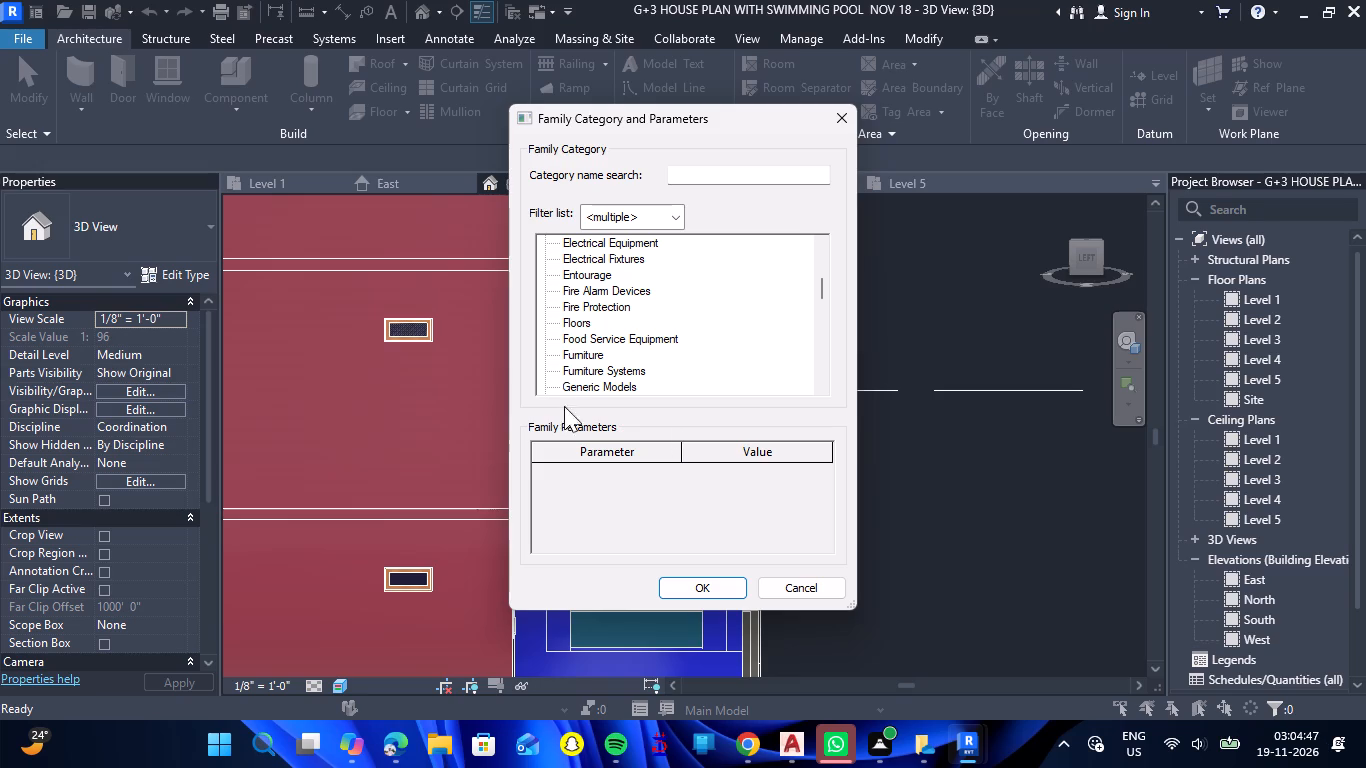
Set the new in-place component's family category to Generic Models.
scroll(619, 343, "down", 1)
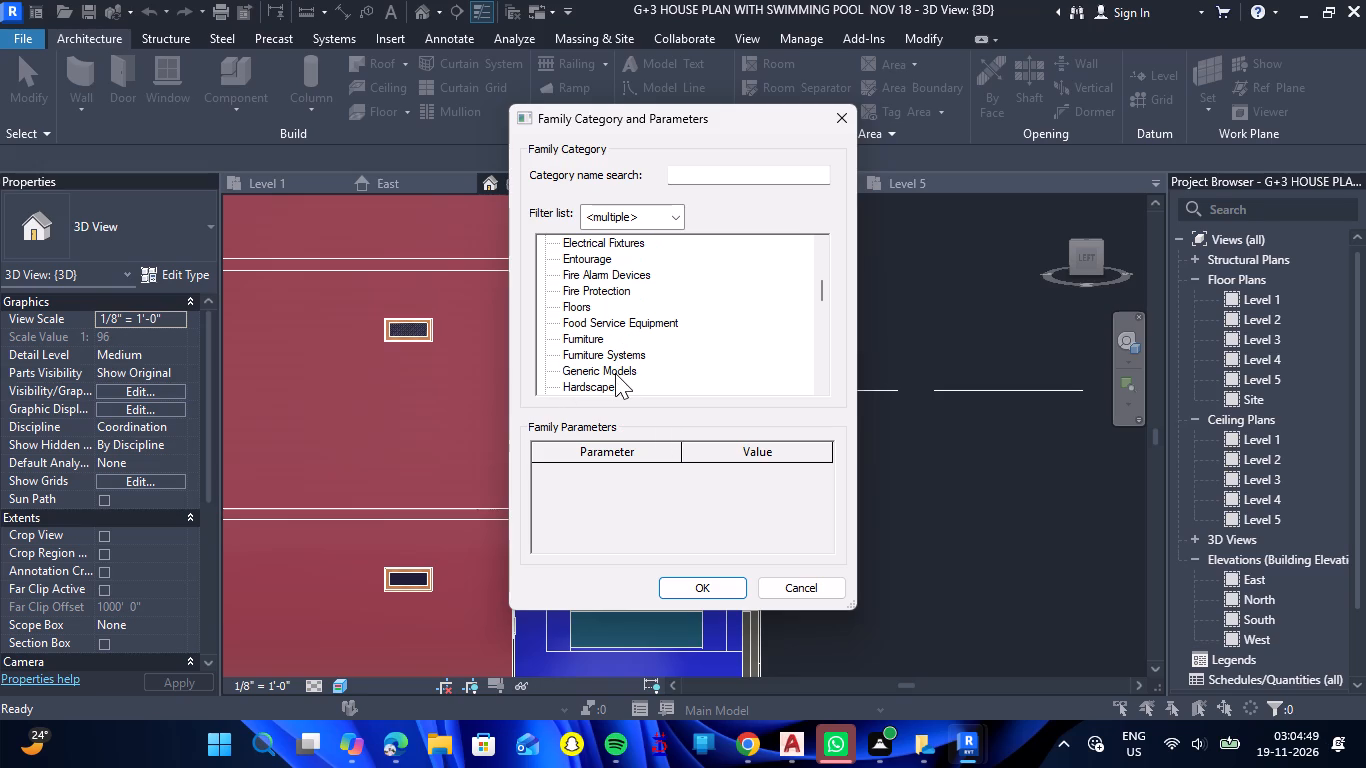
scroll(593, 274, "up", 2)
scroll(620, 374, "down", 2)
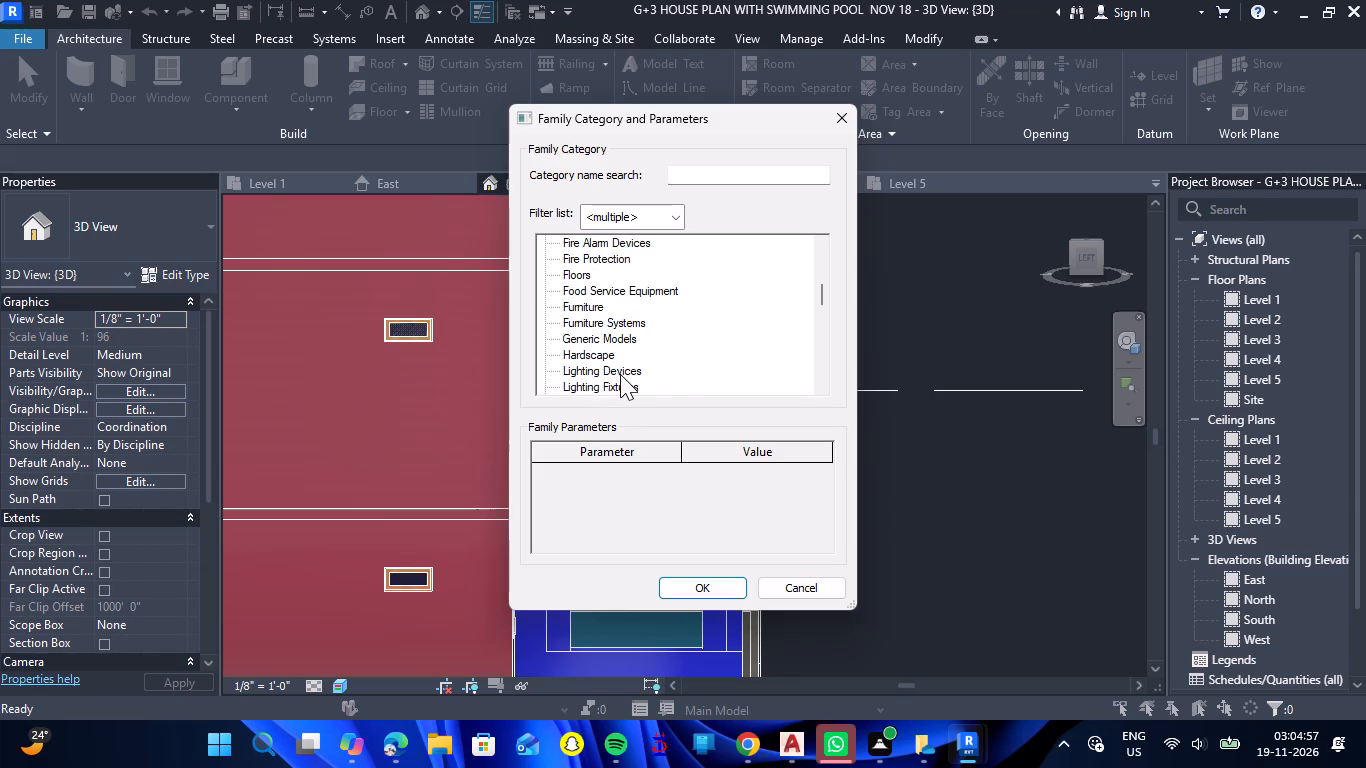
scroll(620, 374, "down", 3)
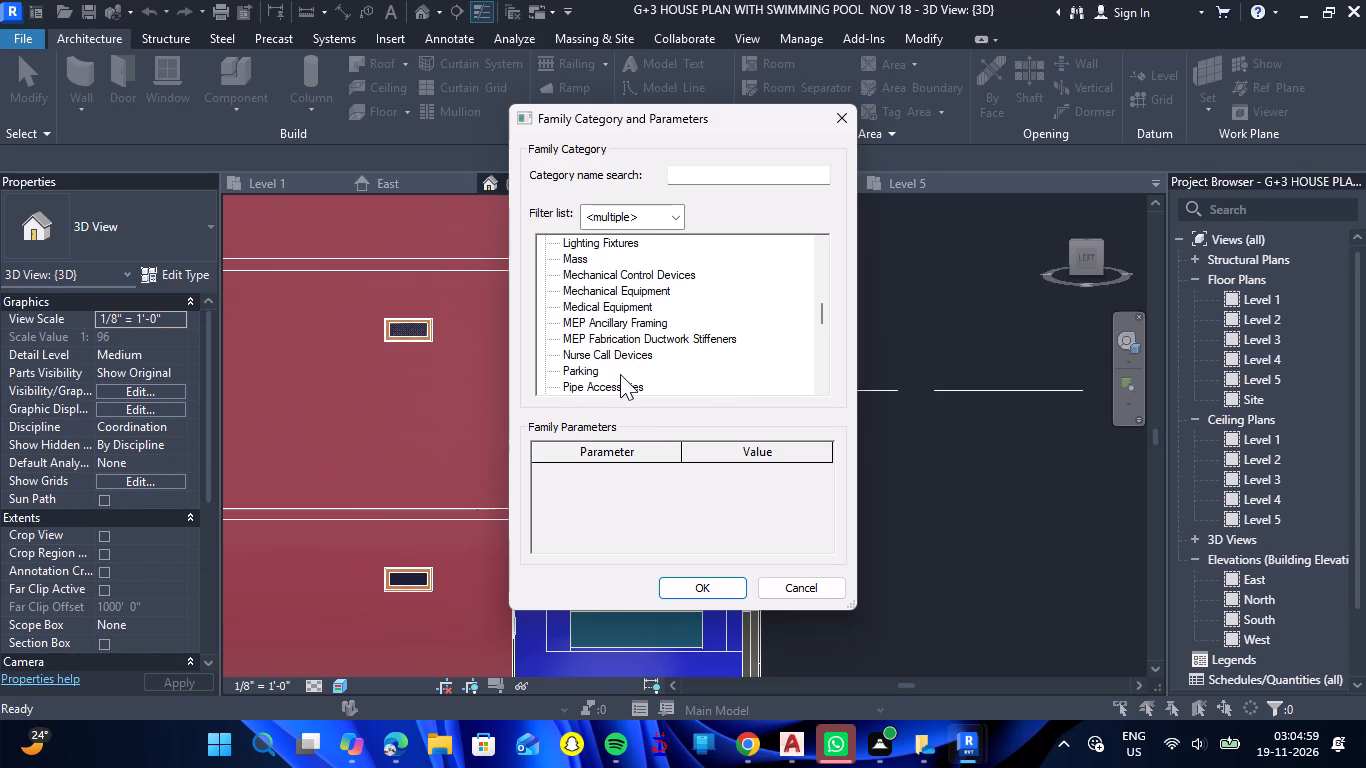
scroll(620, 374, "up", 2)
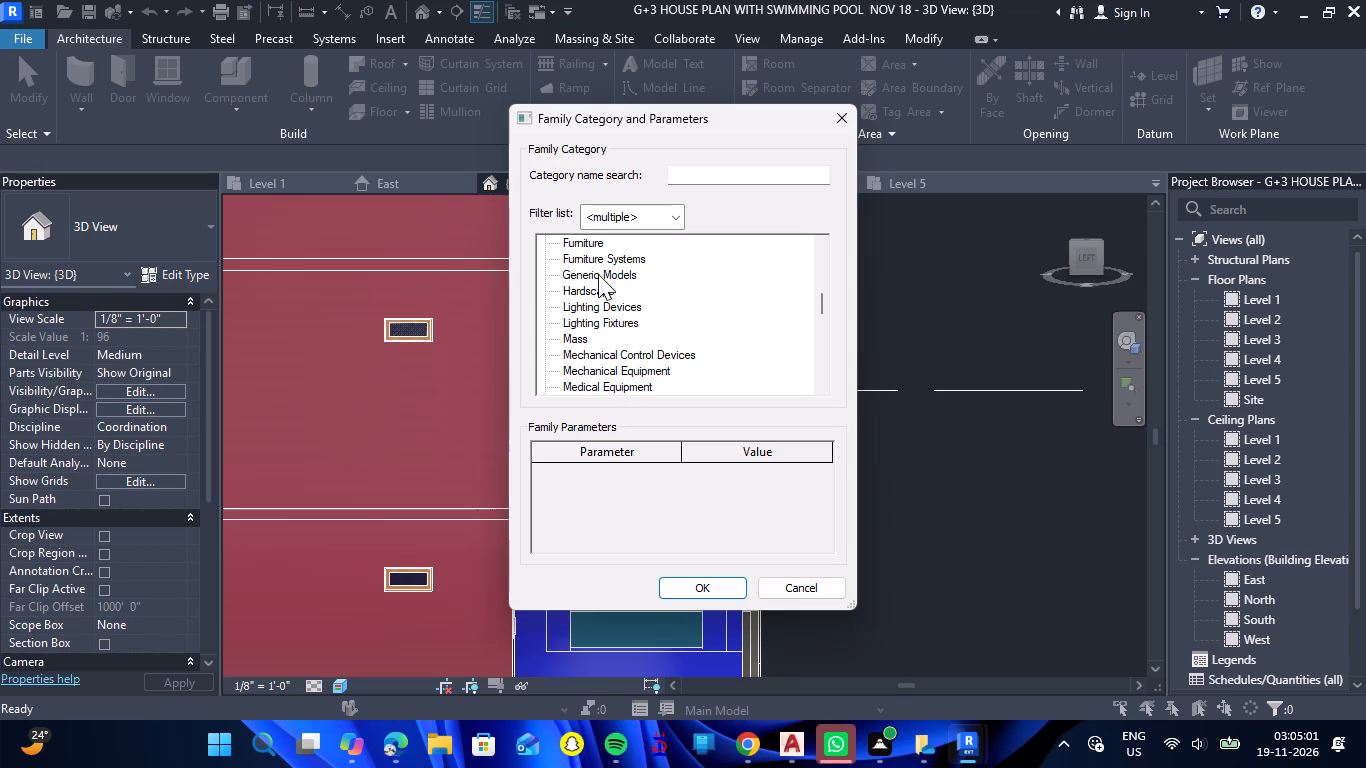
left_click(598, 274)
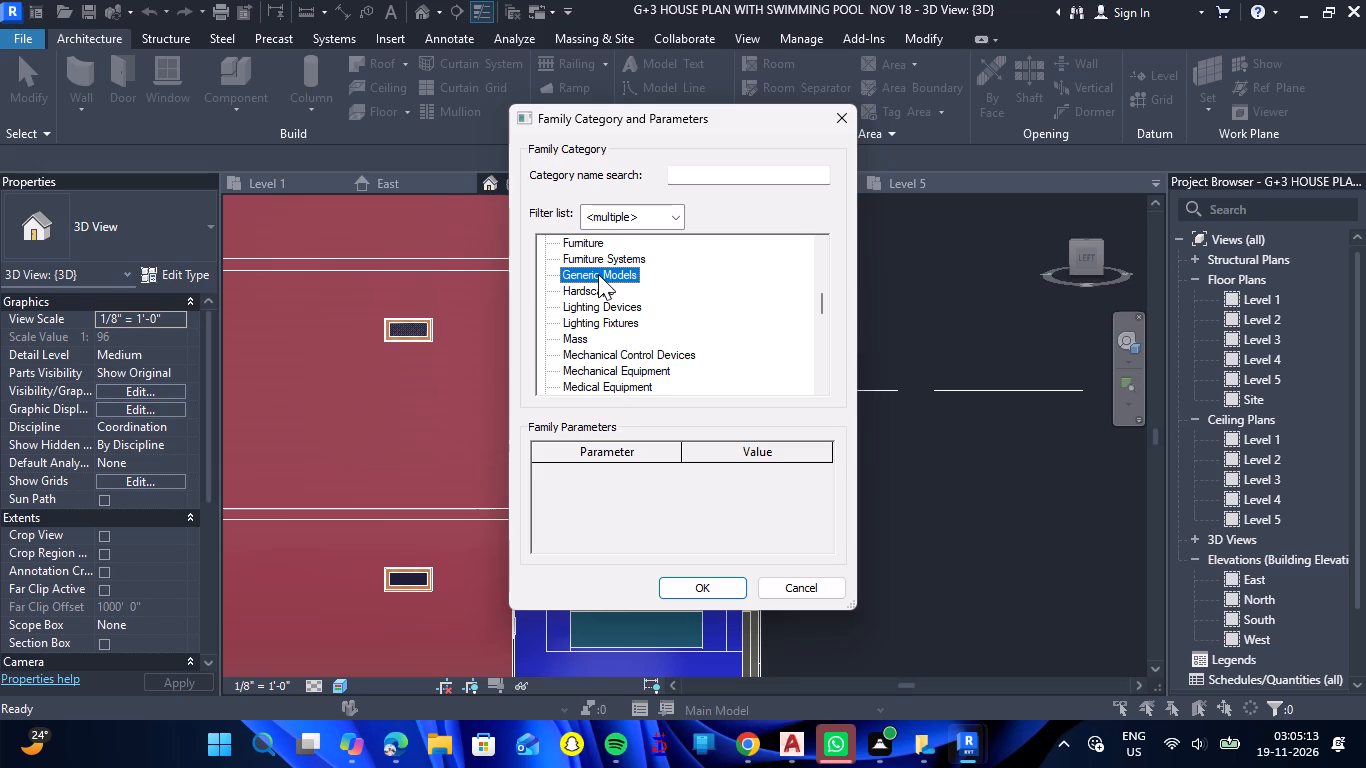
left_click(725, 591)
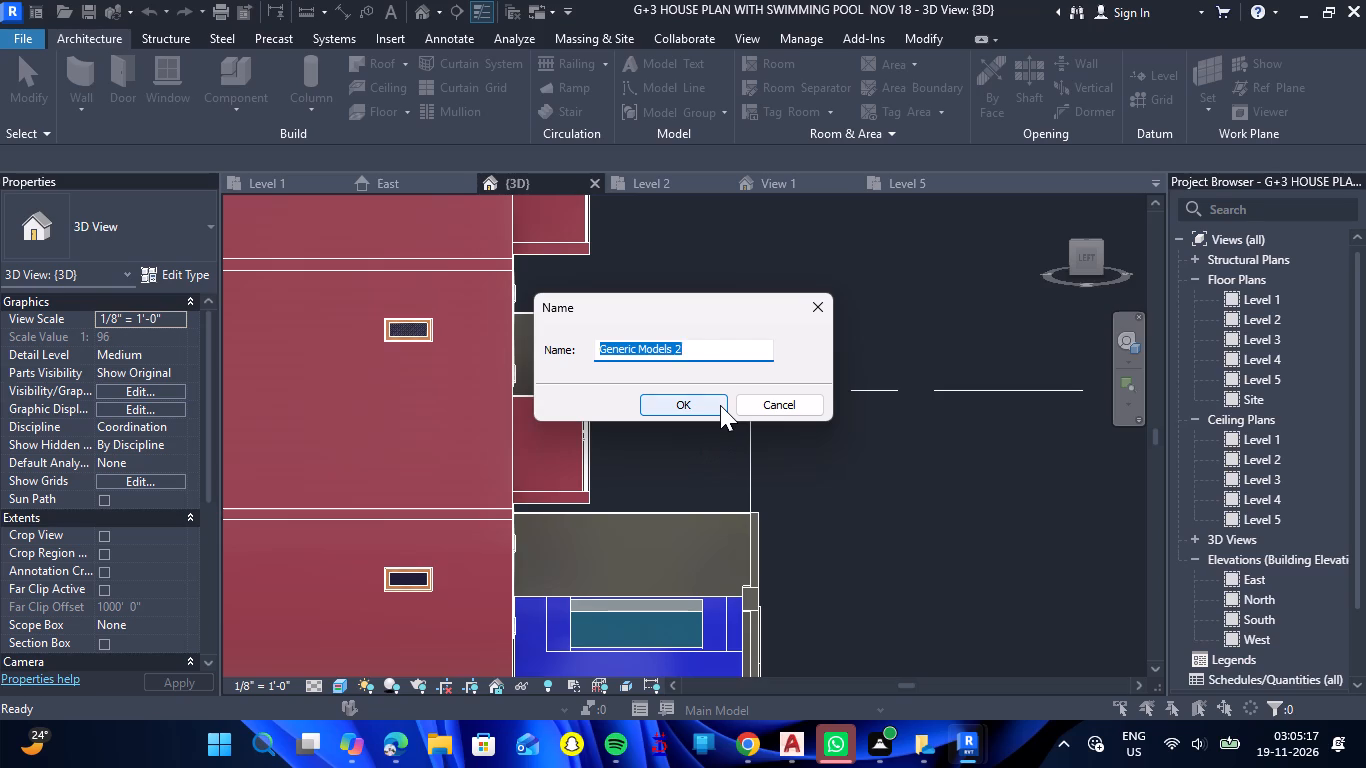
Name the new in-place model SHED.
key("BackSpace")
type("SHED")
key("space")
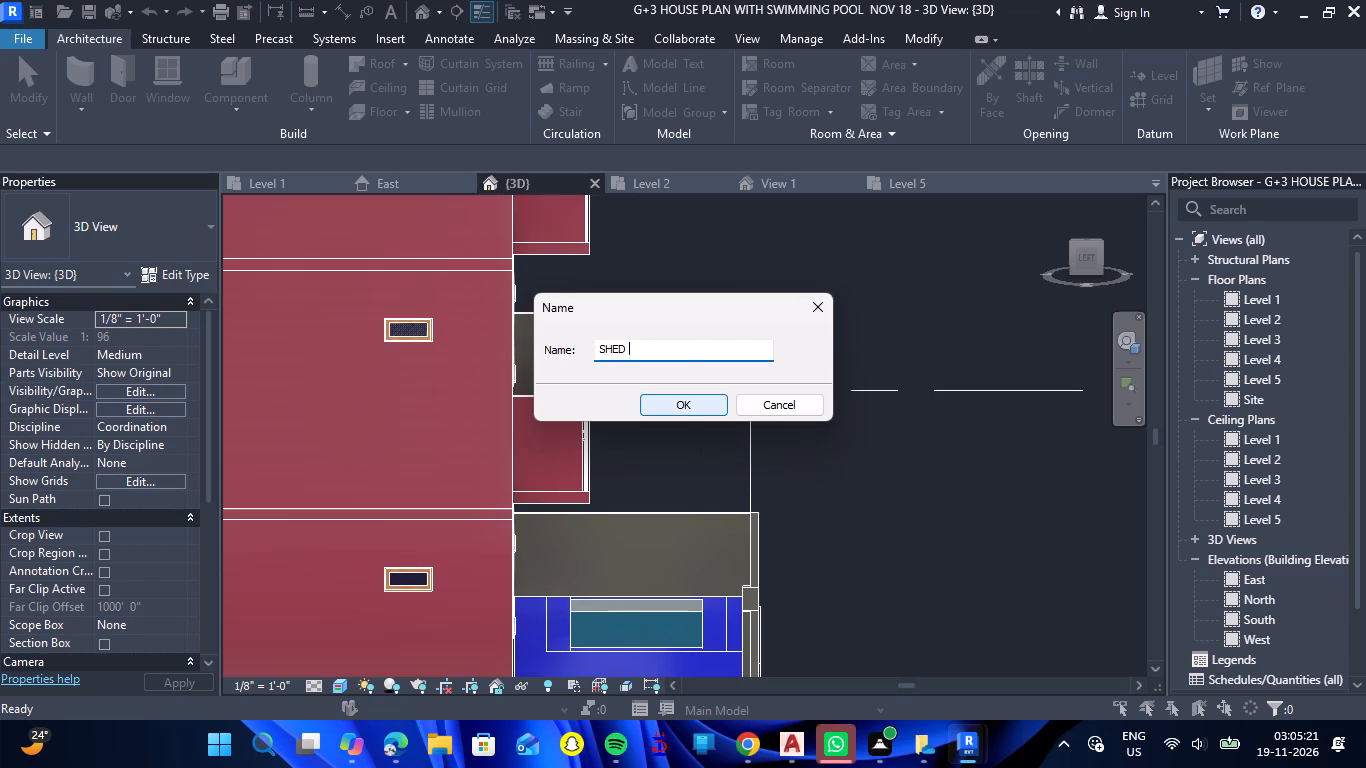
key("Return")
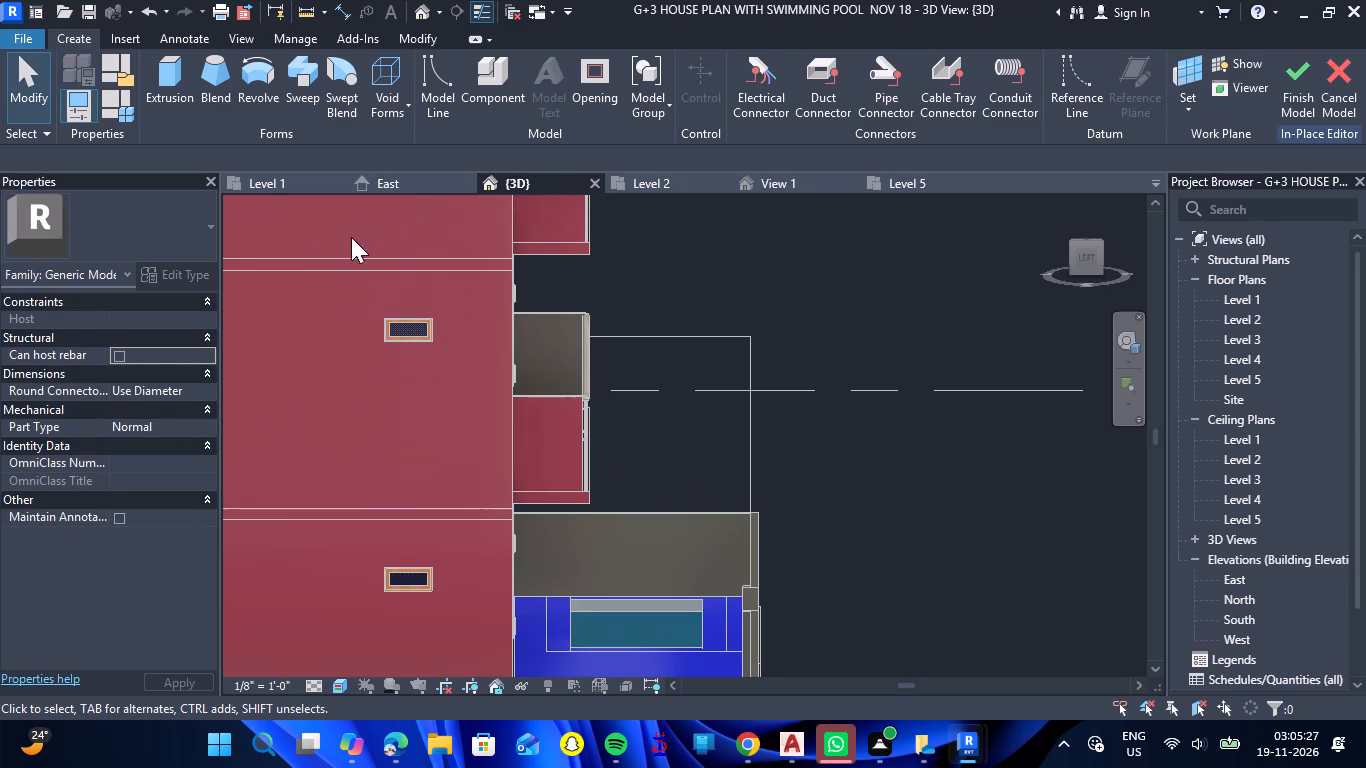
Start a solid extrusion, using the face of the boundary wall behind the swimming pool as its work plane.
left_click(170, 109)
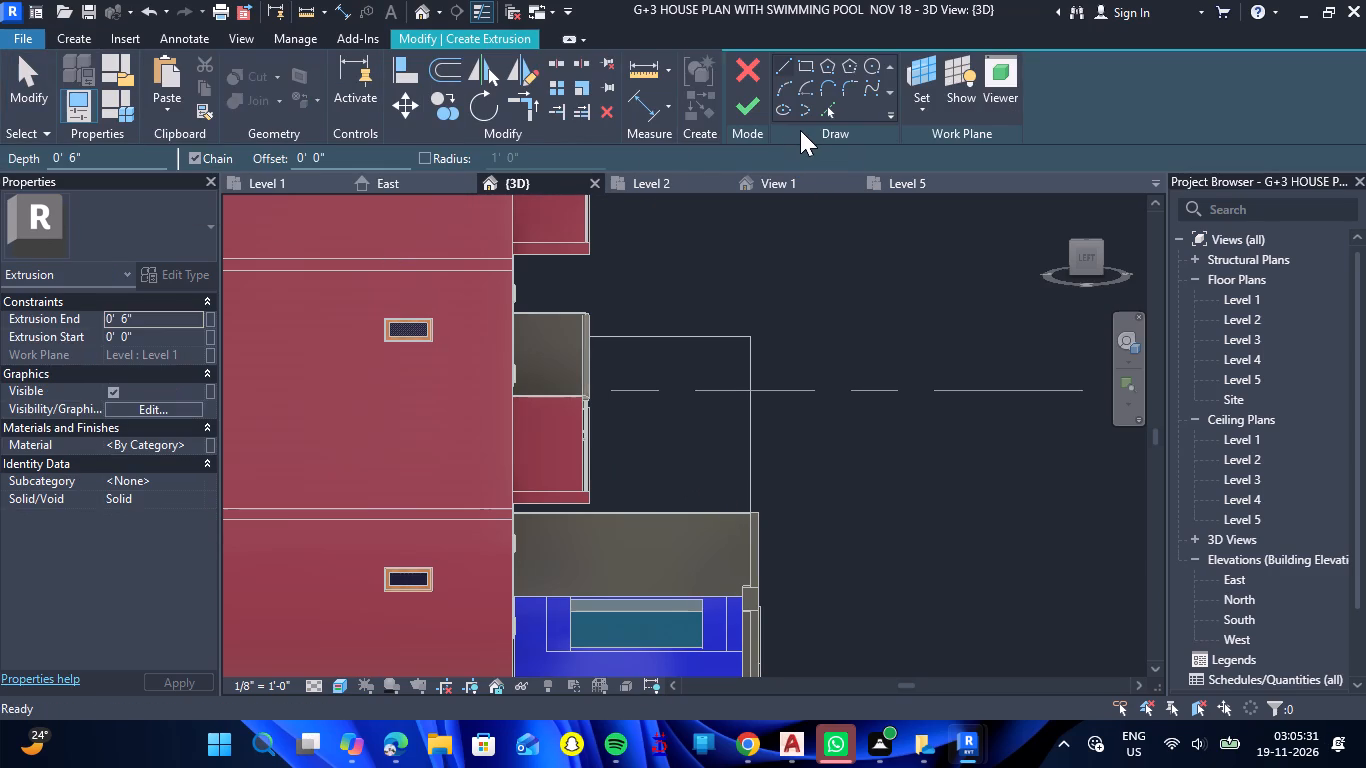
left_click(926, 119)
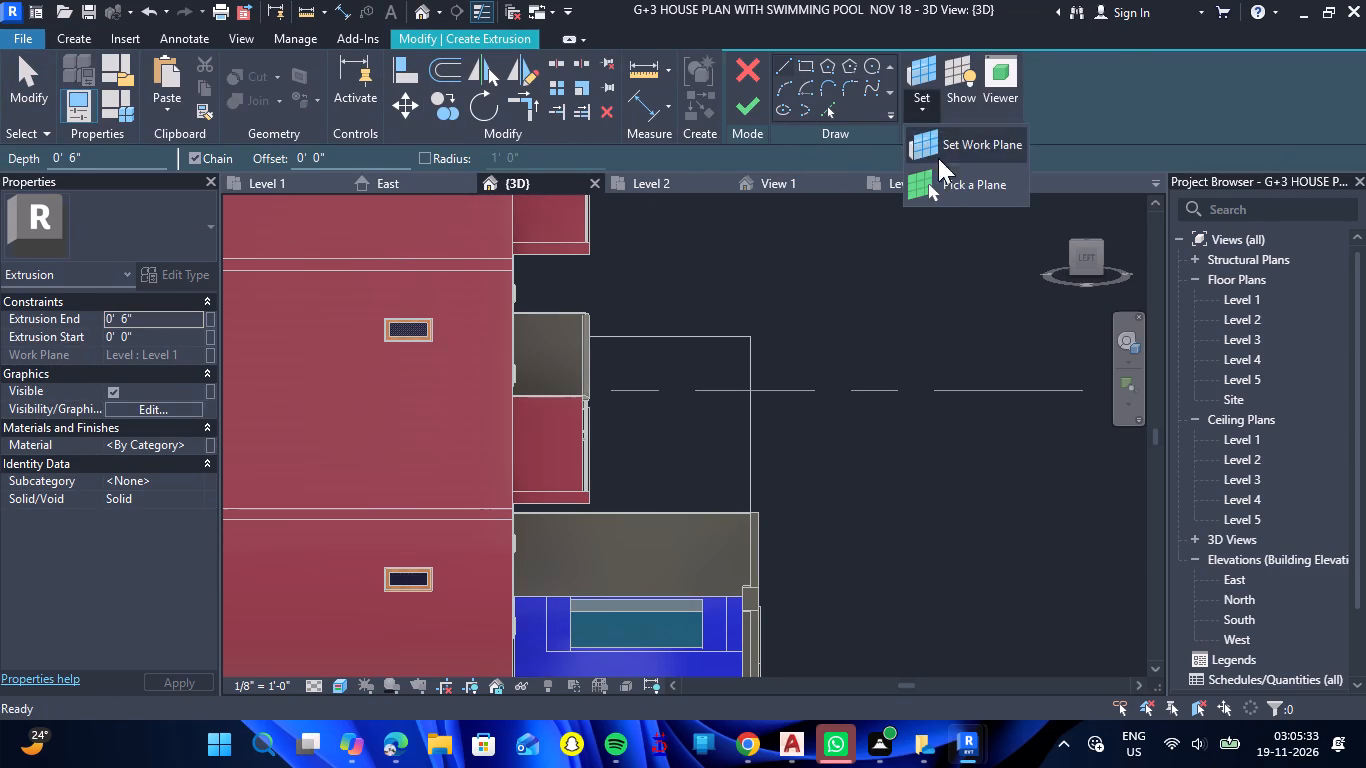
left_click(944, 180)
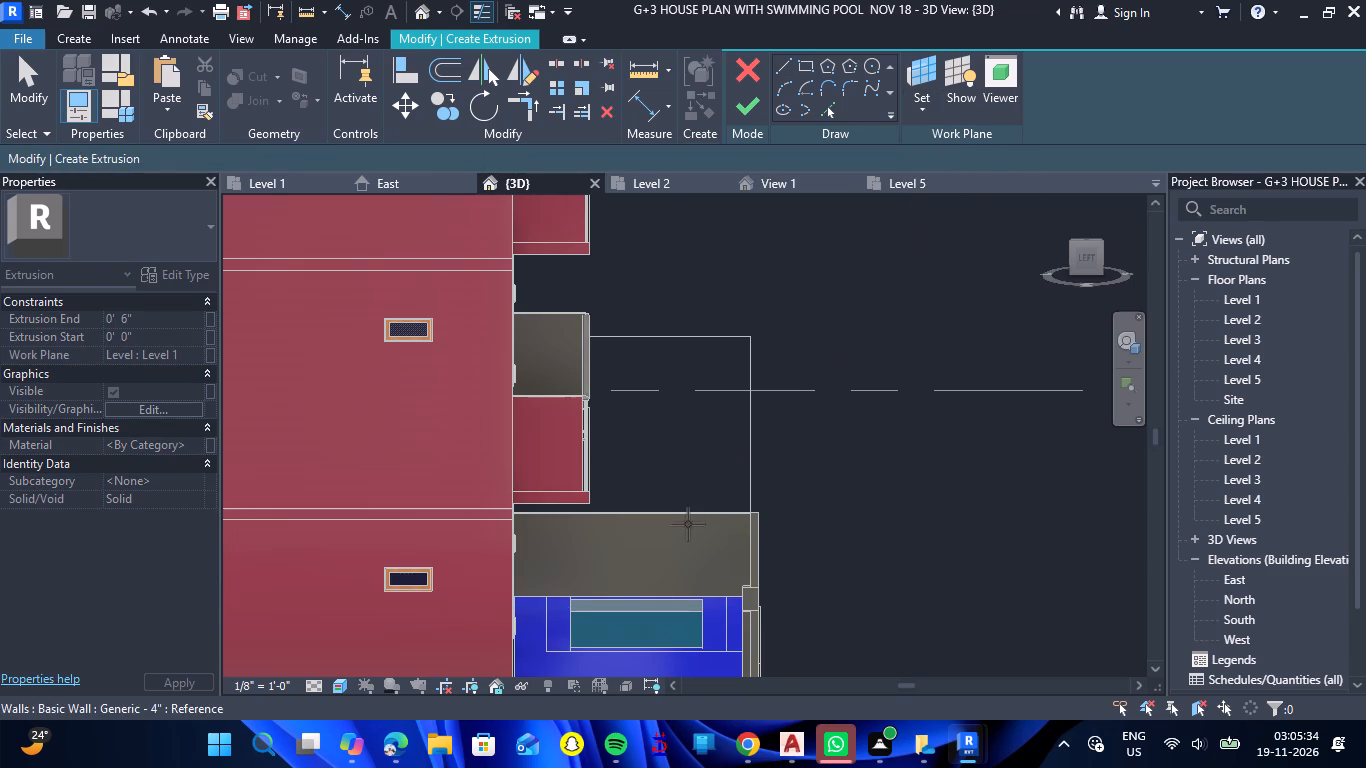
left_click(693, 519)
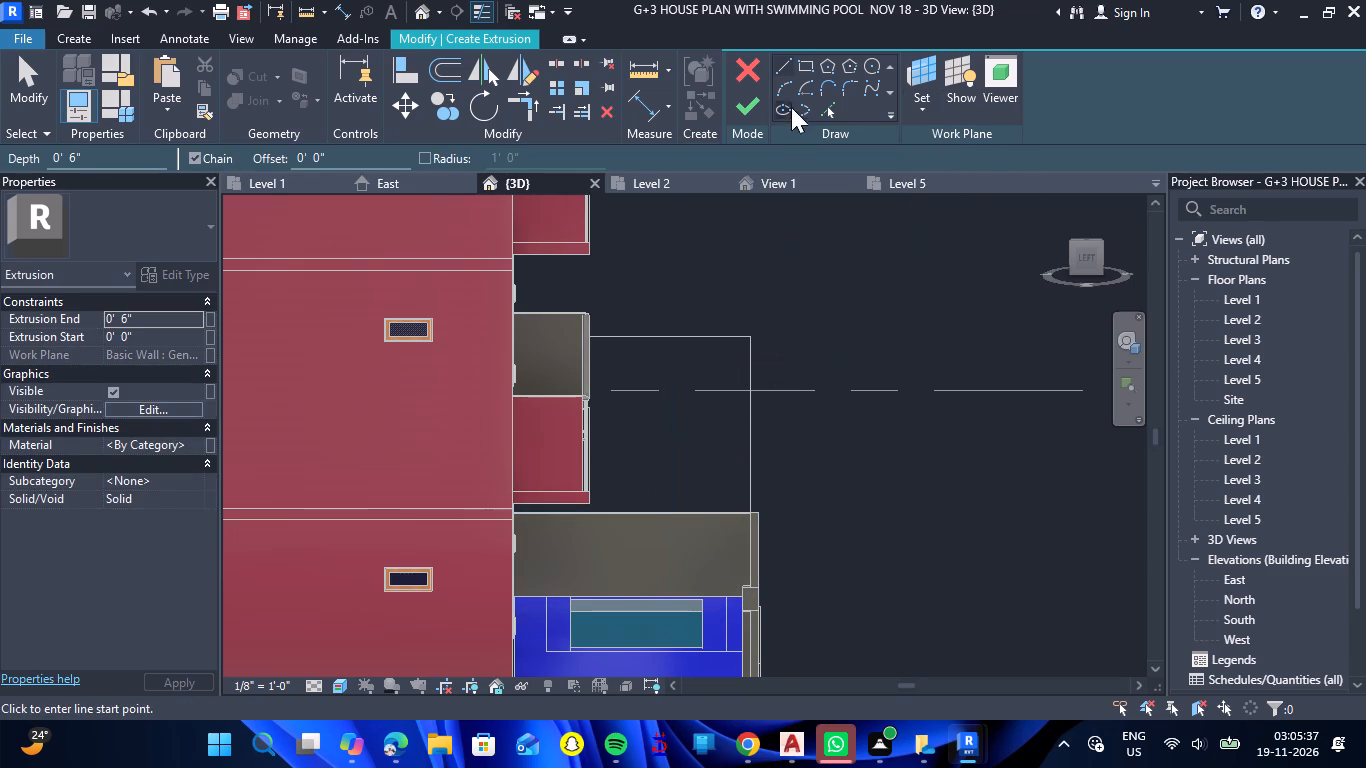
Sketch a rectangle about 7'-5" wide and 3'-3" high on the wall face, starting from the pool model's outer back corner.
left_click(808, 70)
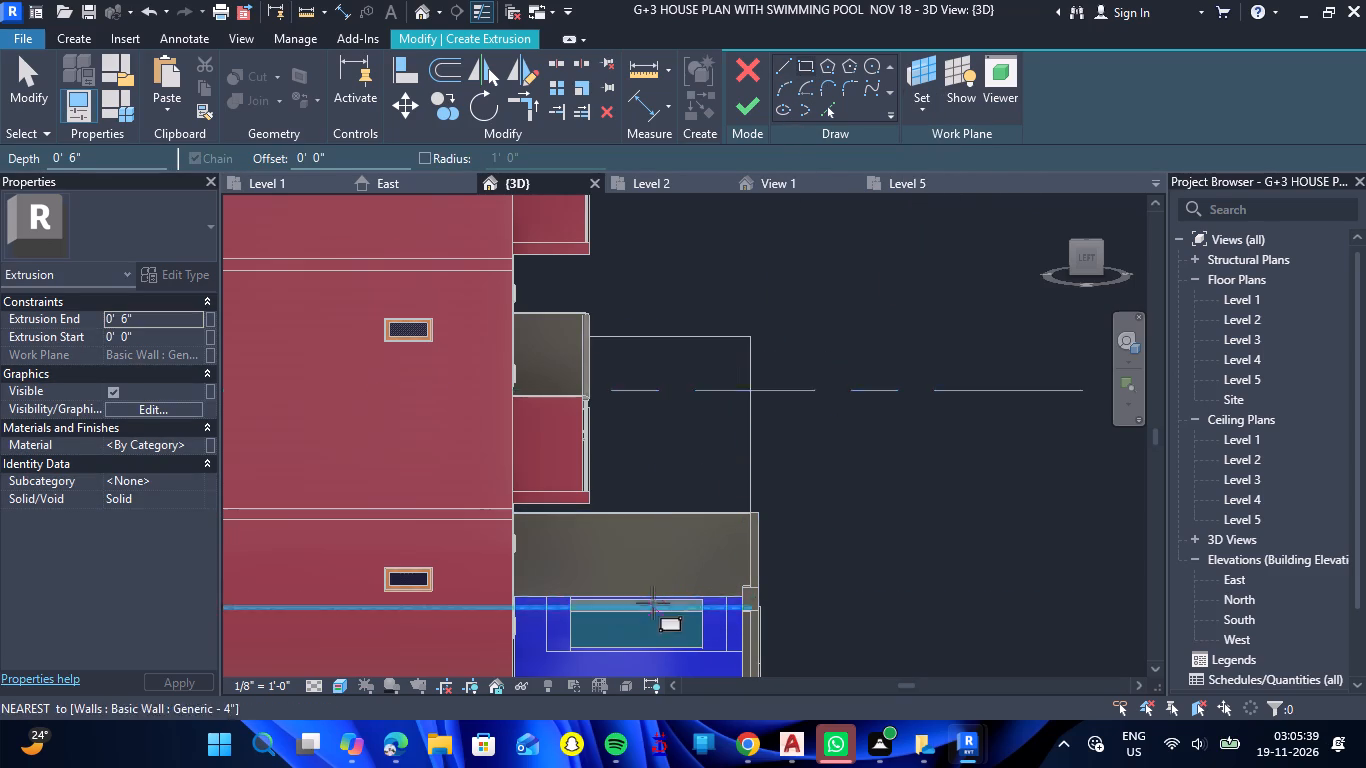
left_click_drag(646, 592, 683, 592, "shift")
right_click_drag(646, 592, 681, 591, "shift")
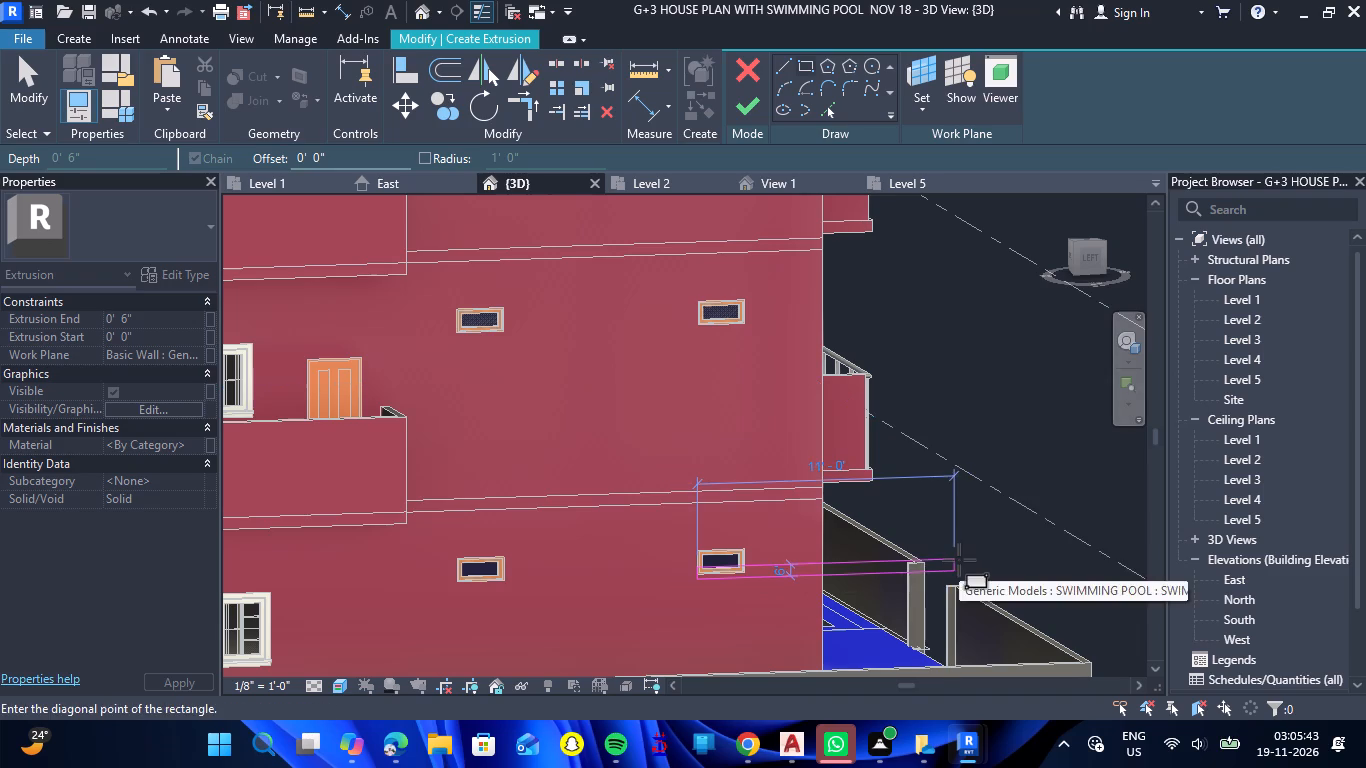
key("Escape")
right_click_drag(956, 557, 927, 563, "shift")
left_click_drag(956, 557, 927, 563, "shift")
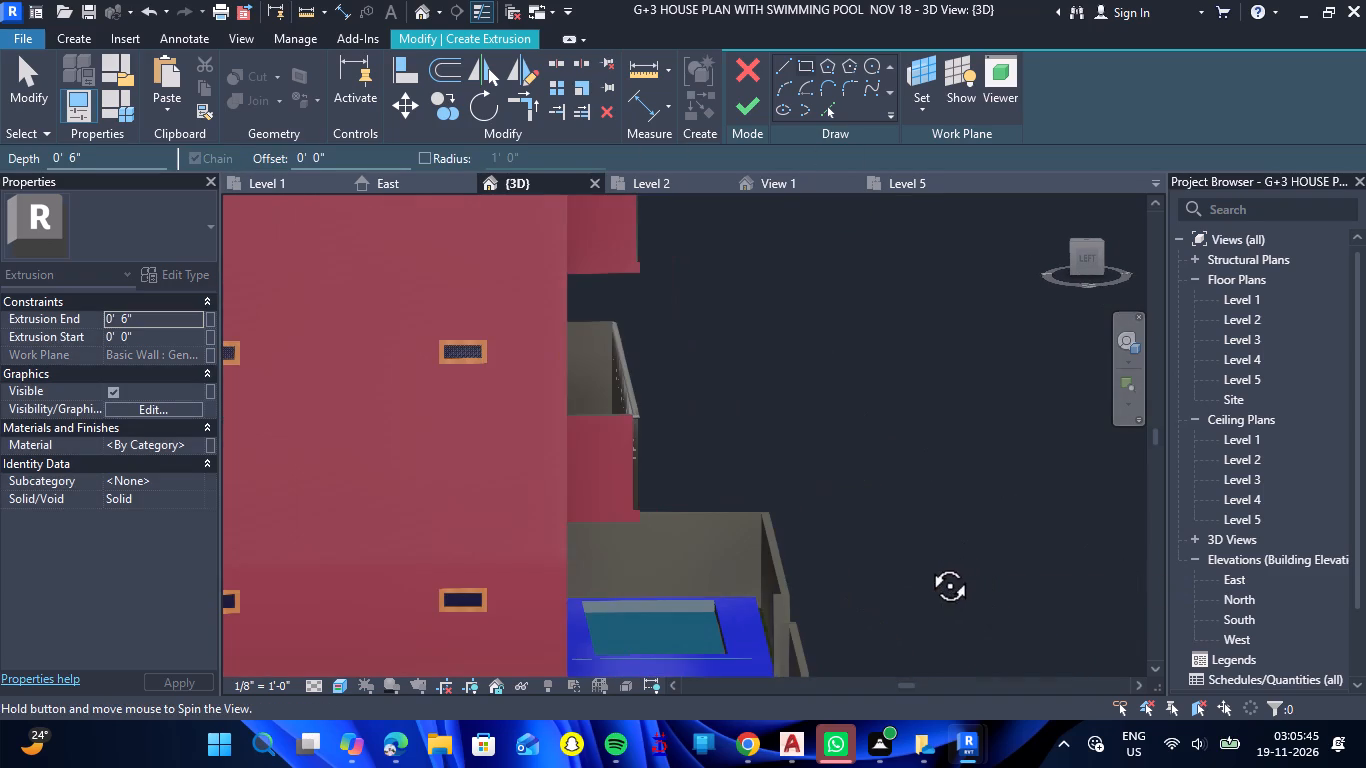
right_click_drag(927, 563, 926, 559, "shift")
left_click_drag(927, 563, 926, 559, "shift")
scroll(736, 601, "up", 6)
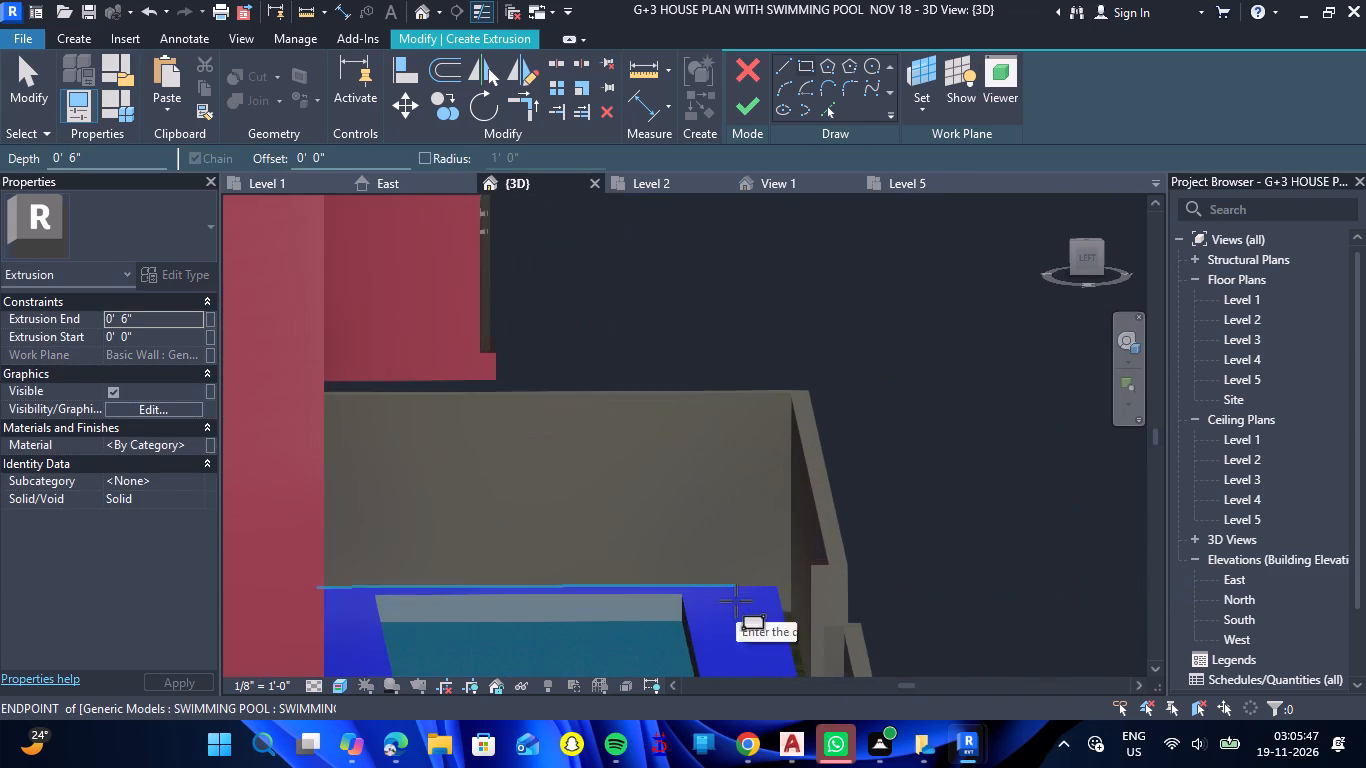
scroll(736, 601, "up", 3)
left_click(798, 577)
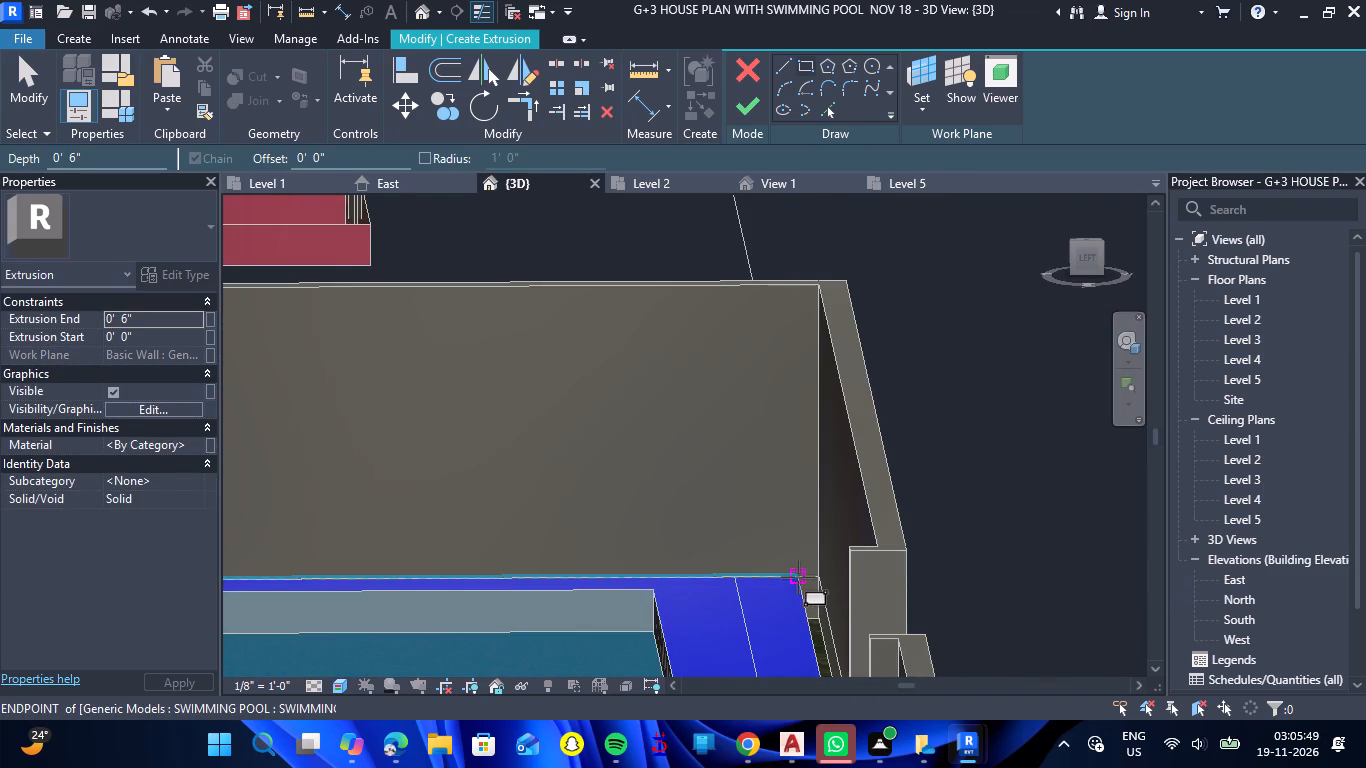
scroll(552, 402, "down", 5)
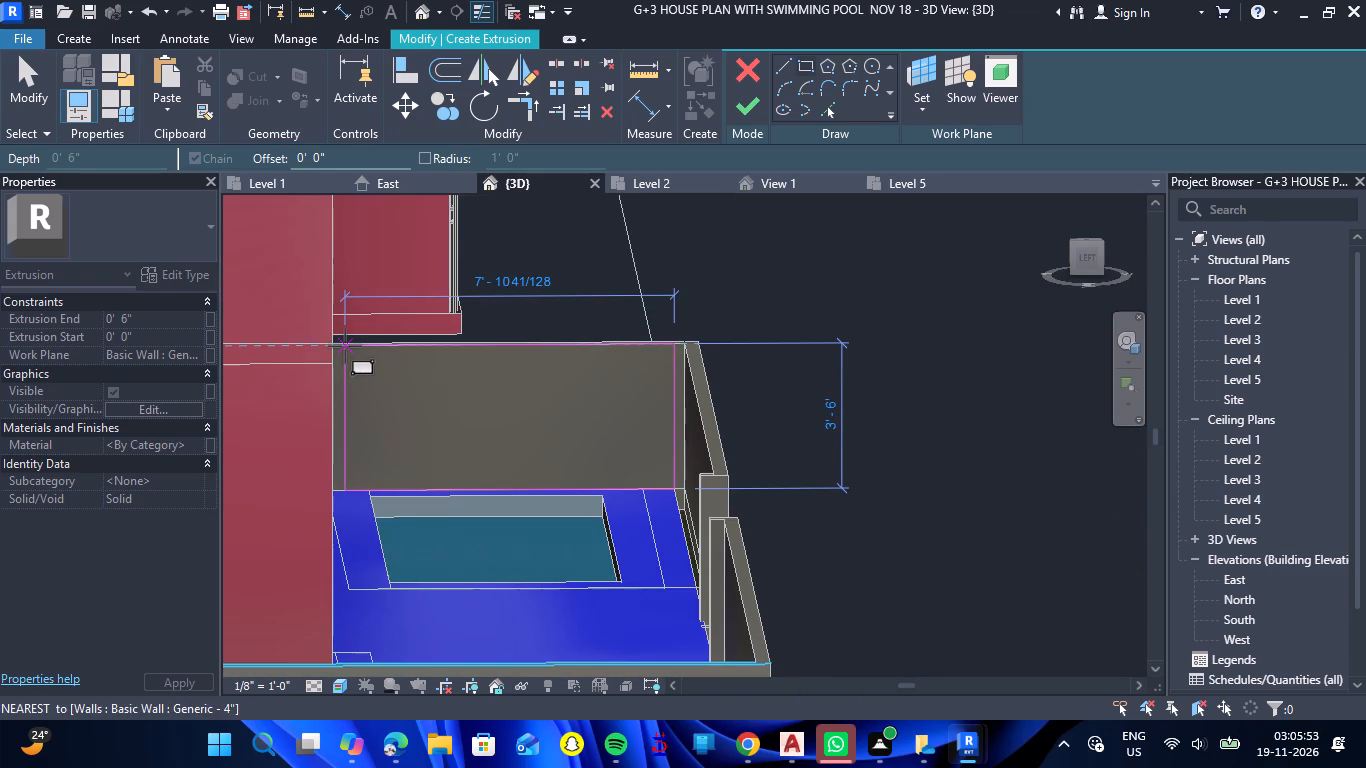
left_click_drag(364, 355, 336, 357)
right_click_drag(365, 355, 336, 357, "shift")
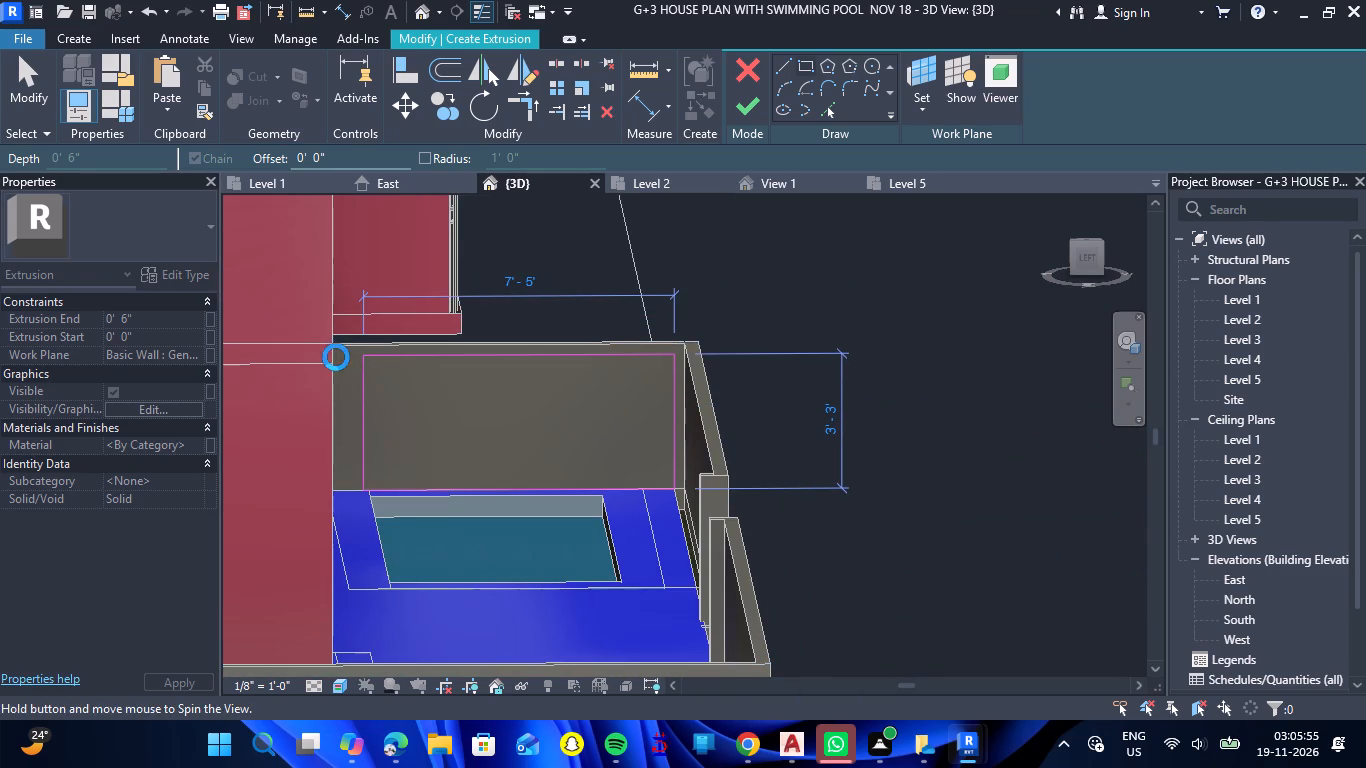
right_click_drag(336, 357, 349, 353, "shift")
left_click_drag(336, 357, 349, 353)
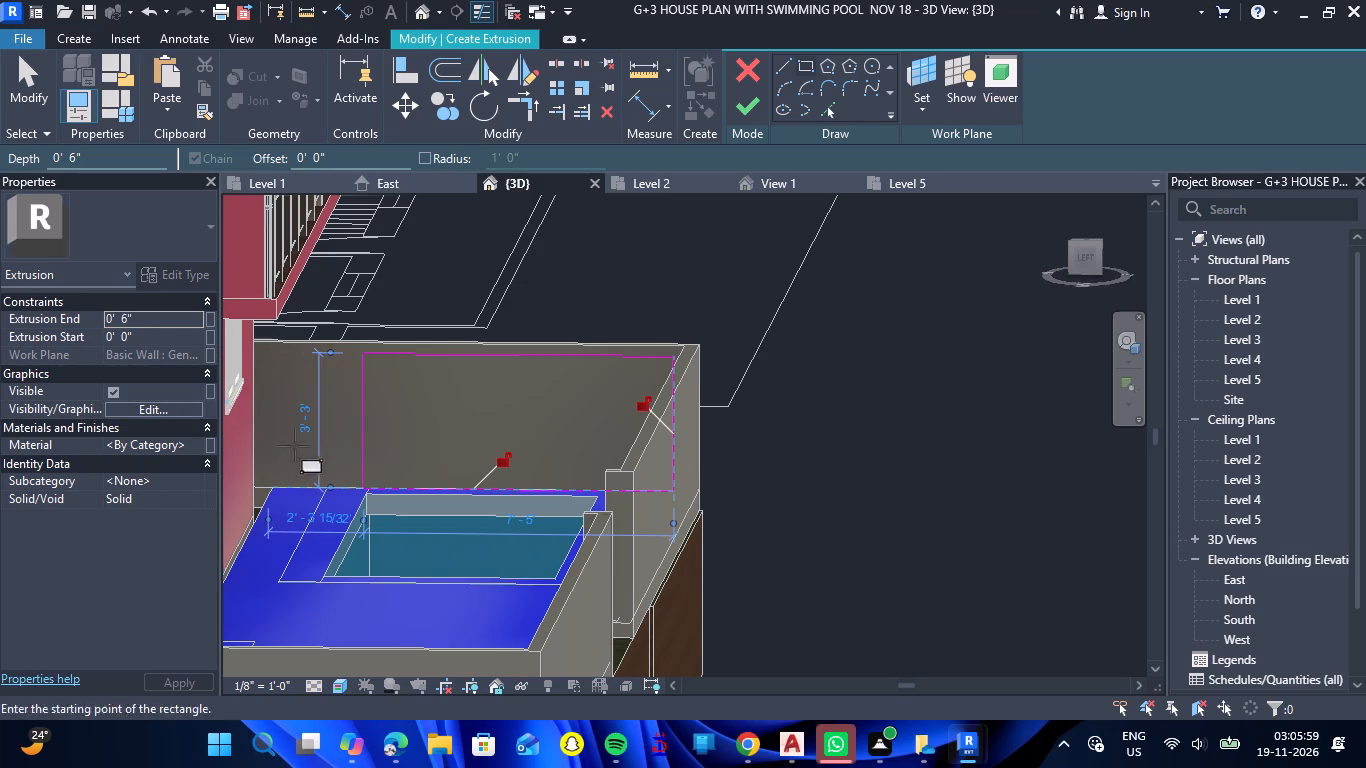
key("Escape")
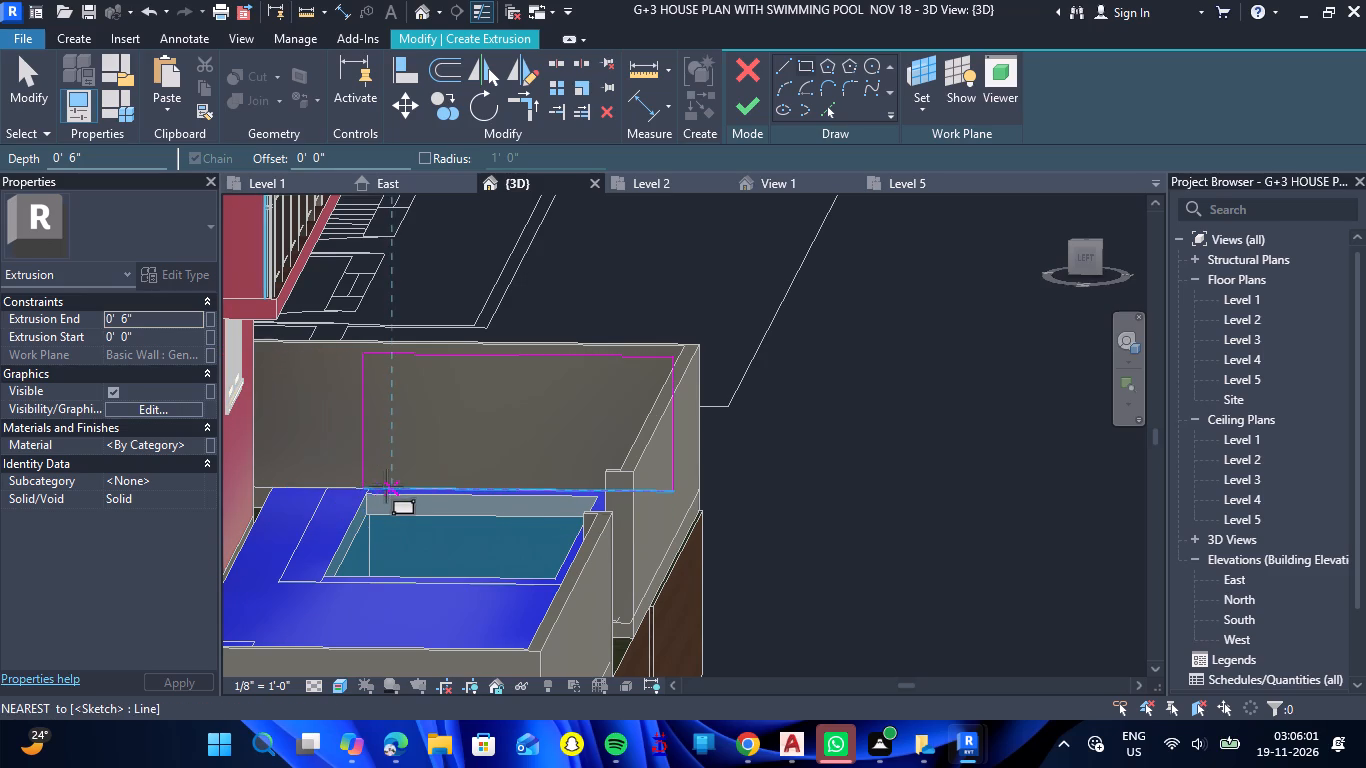
key("Escape")
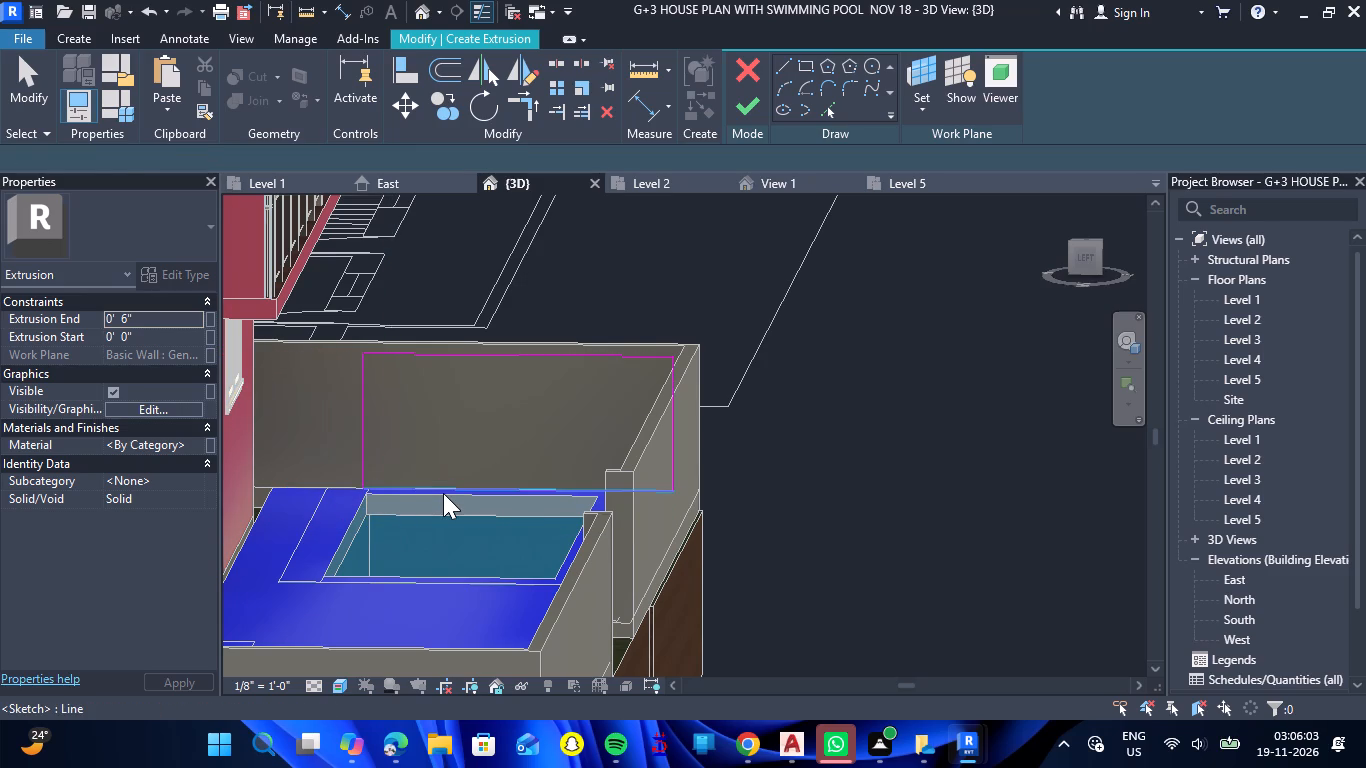
Shift the rectangle's house-side vertical line in small increments towards the house, widening the profile to about 9'-7".
scroll(443, 493, "up", 1)
left_click(351, 446)
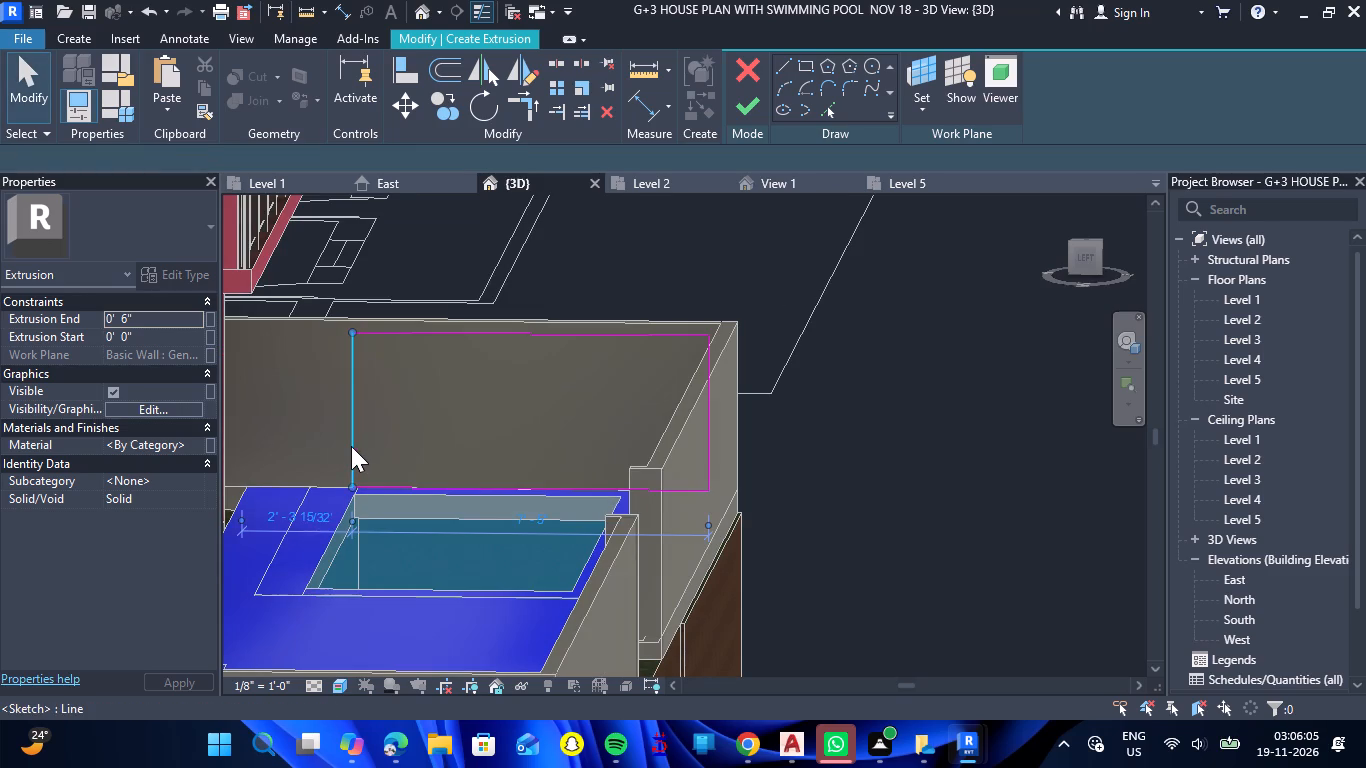
key("Left")
key("Left")
key("Left")
key("Left")
key("Left")
key("Left")
key("Left")
key("Left")
key("Left")
key("Left")
key("Left")
key("Left")
key("Left")
key("Left")
key("Left")
key("Left")
key("Left")
key("Left")
key("Left")
key("Left")
key("Left")
key("Left")
key("Left")
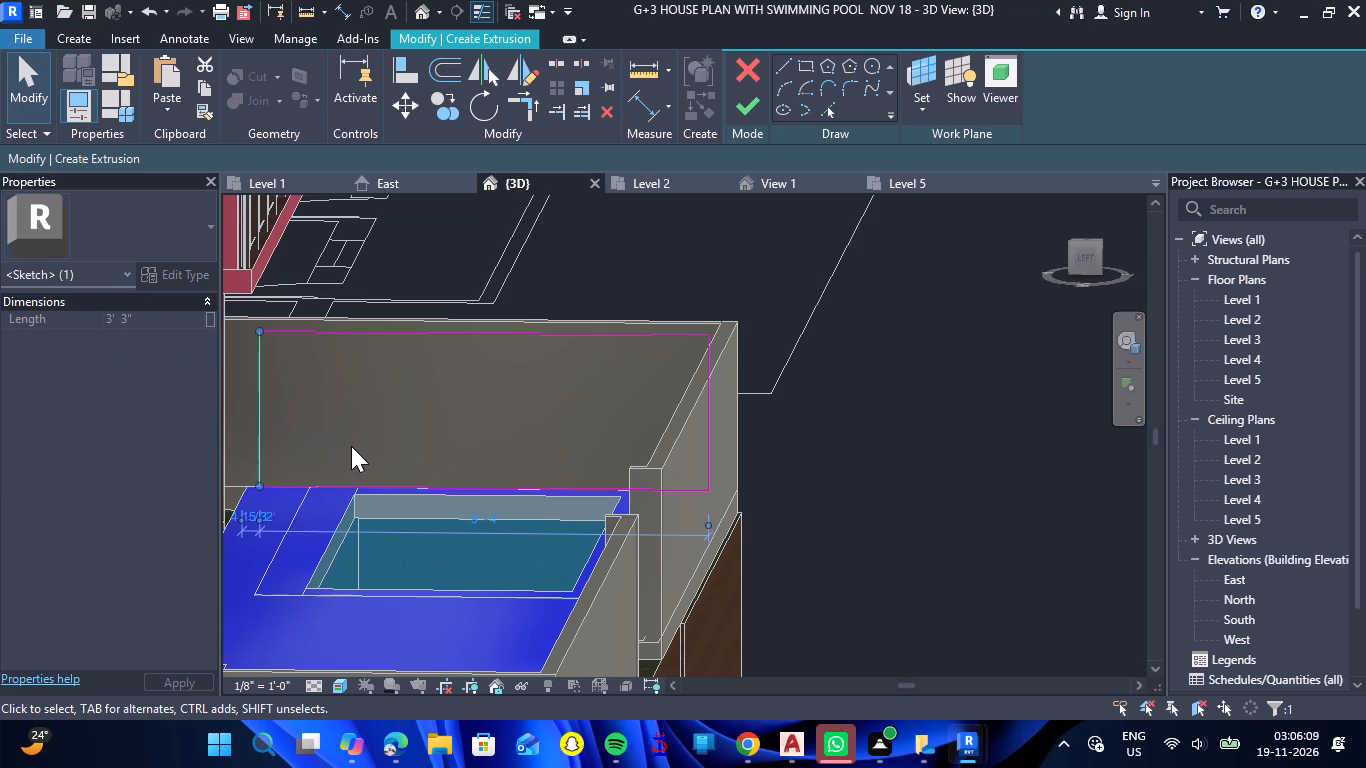
key("Left")
key("Left")
key("Left")
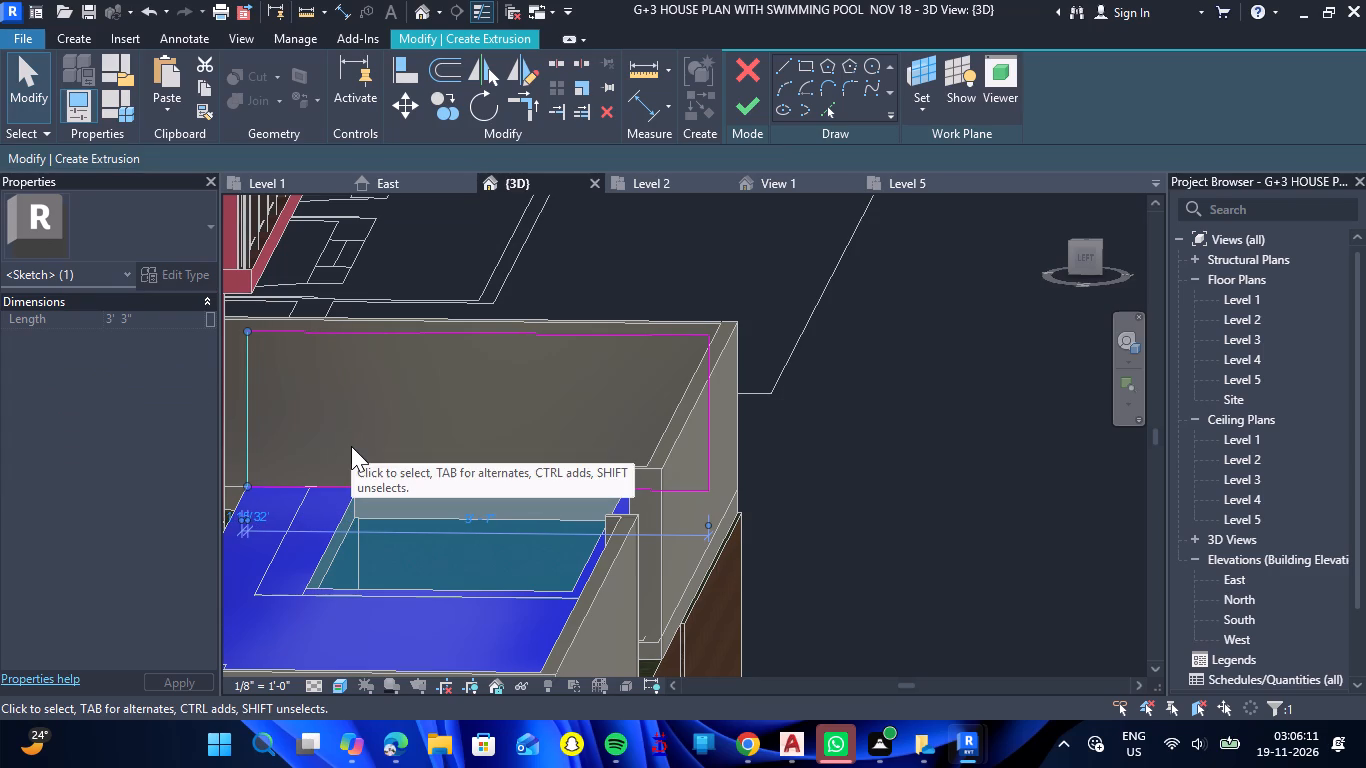
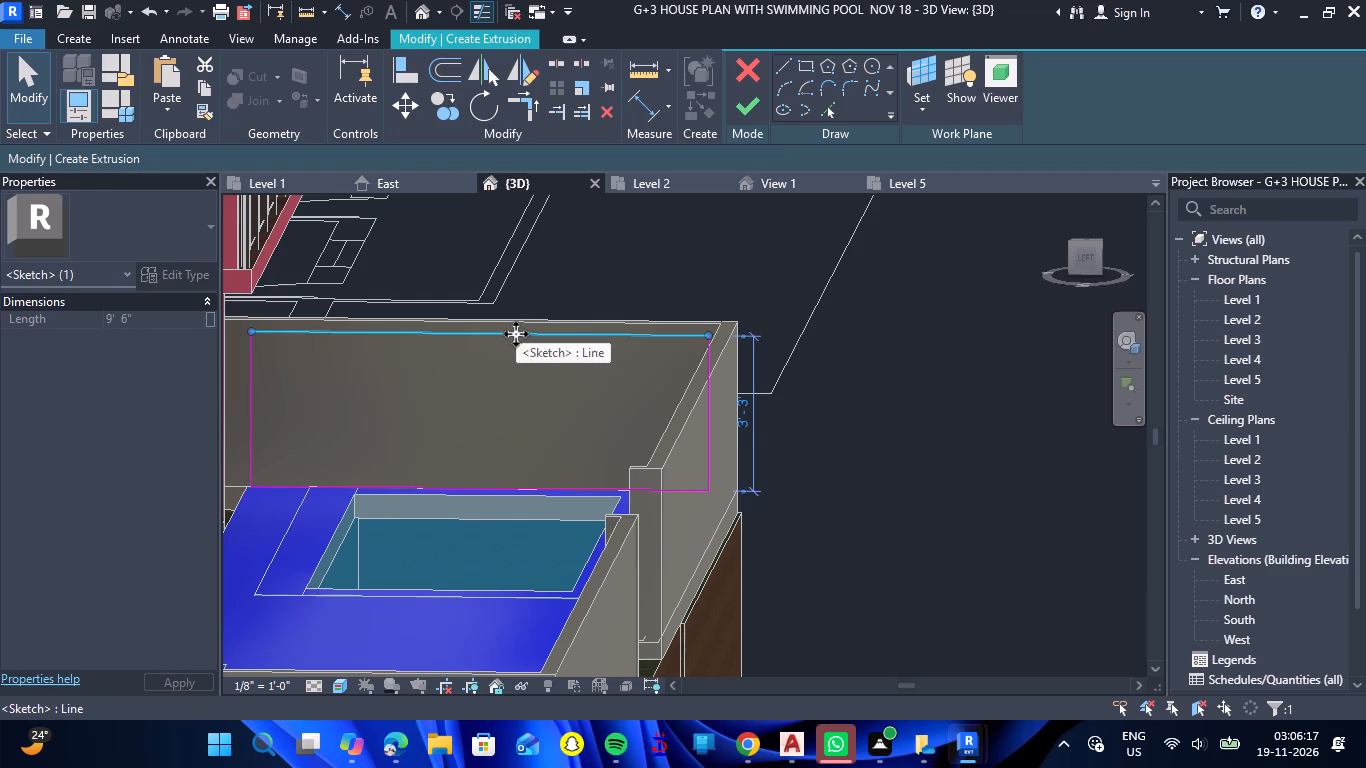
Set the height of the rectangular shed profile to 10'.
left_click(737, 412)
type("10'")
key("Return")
Set the height of the rectangular shed profile to 7'.
scroll(911, 429, "down", 2)
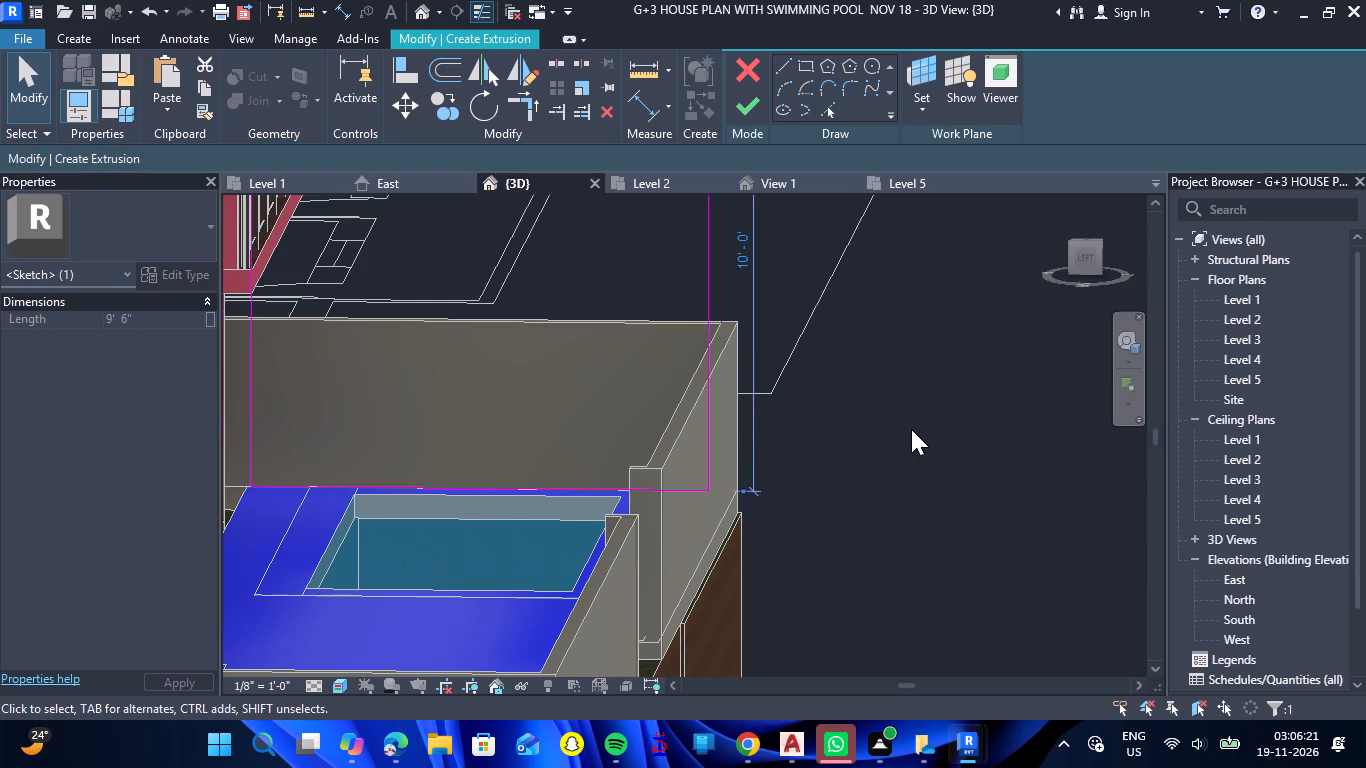
scroll(911, 429, "down", 9)
scroll(915, 431, "up", 5)
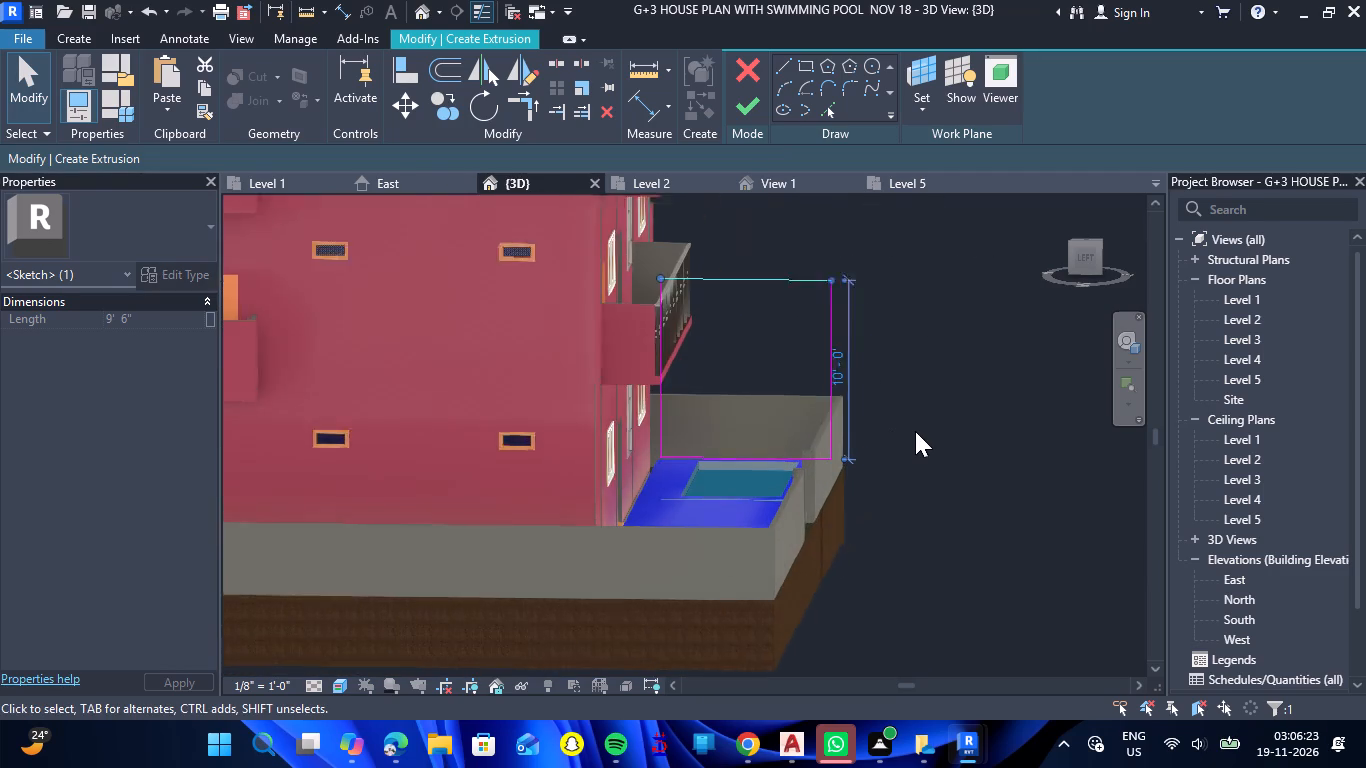
left_click(835, 366)
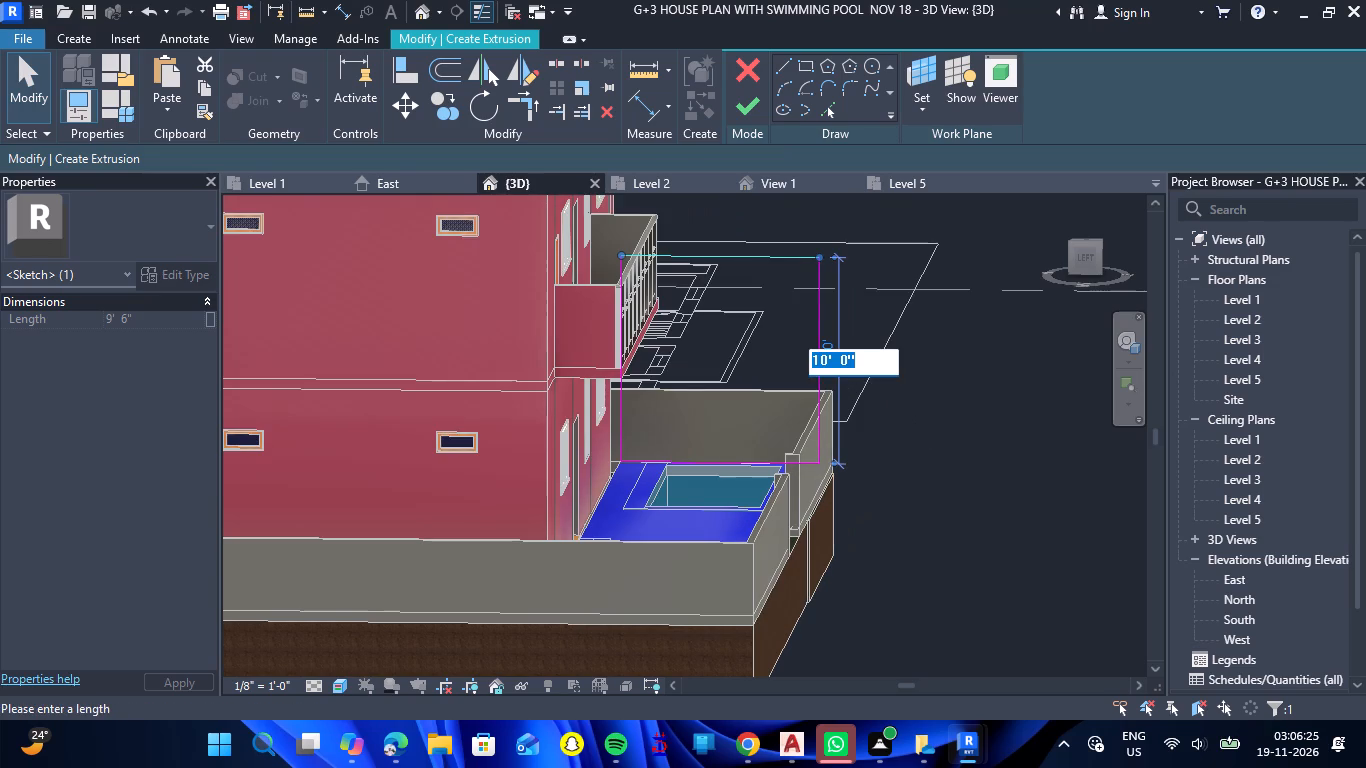
type("7'")
key("Return")
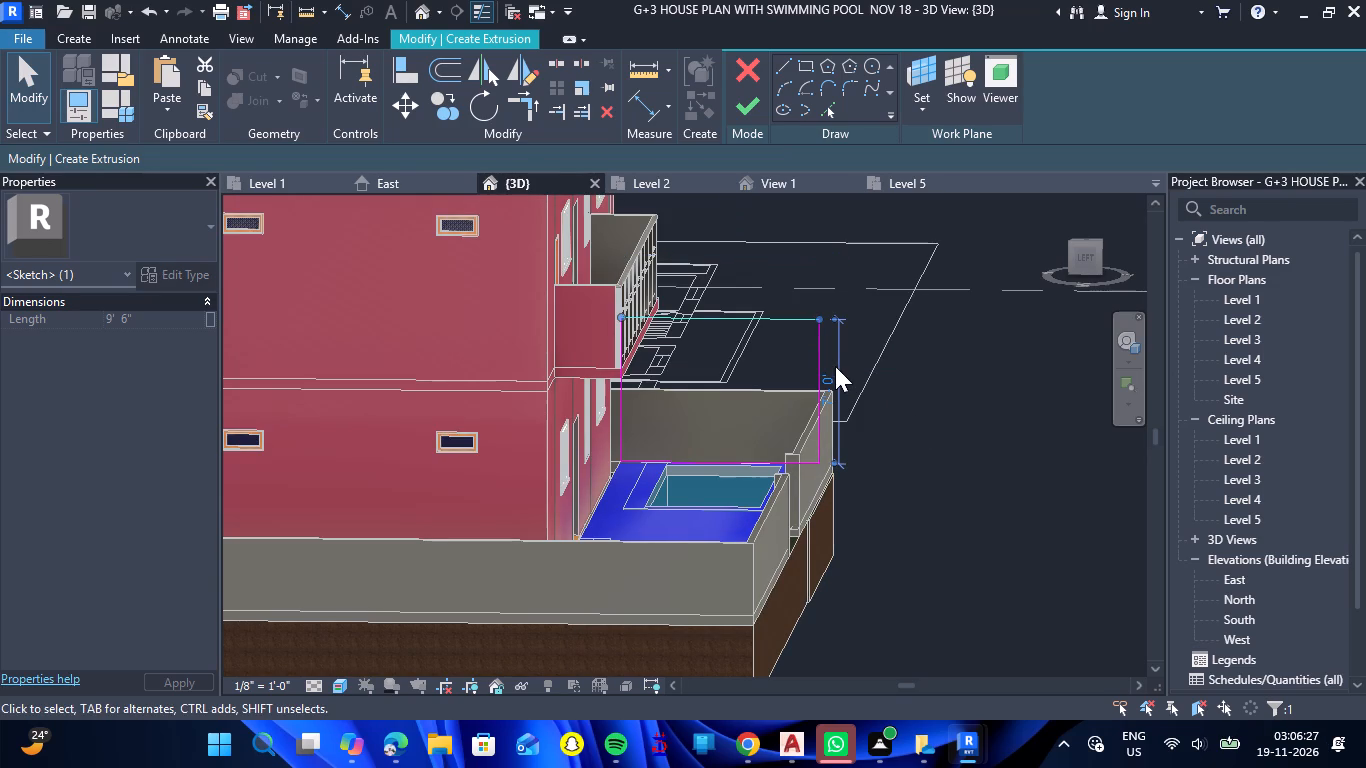
Complete the rectangular profile as a solid extrusion with a 6" depth.
left_click_drag(911, 525, 912, 494, "shift")
right_click_drag(910, 525, 912, 494, "shift")
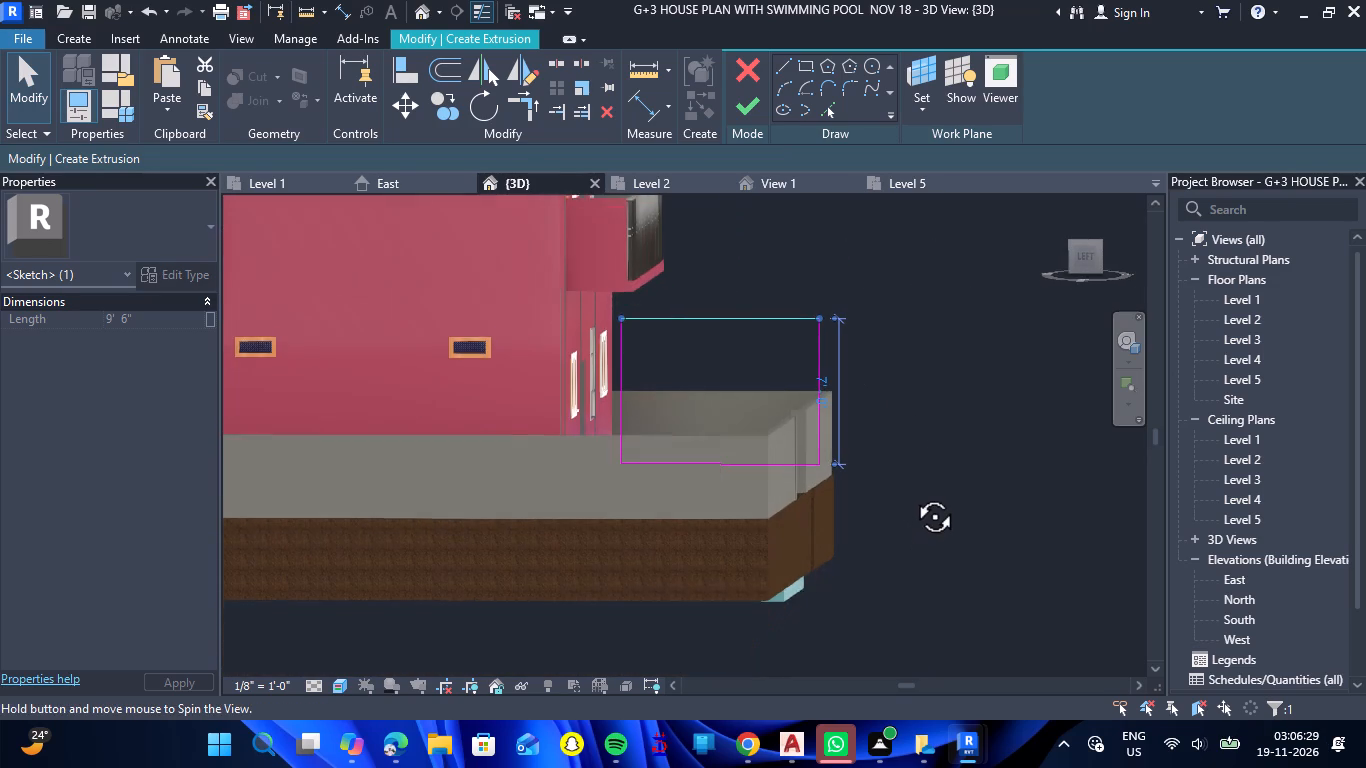
right_click_drag(912, 494, 924, 517, "shift")
left_click_drag(912, 494, 924, 517, "shift")
left_click(916, 521)
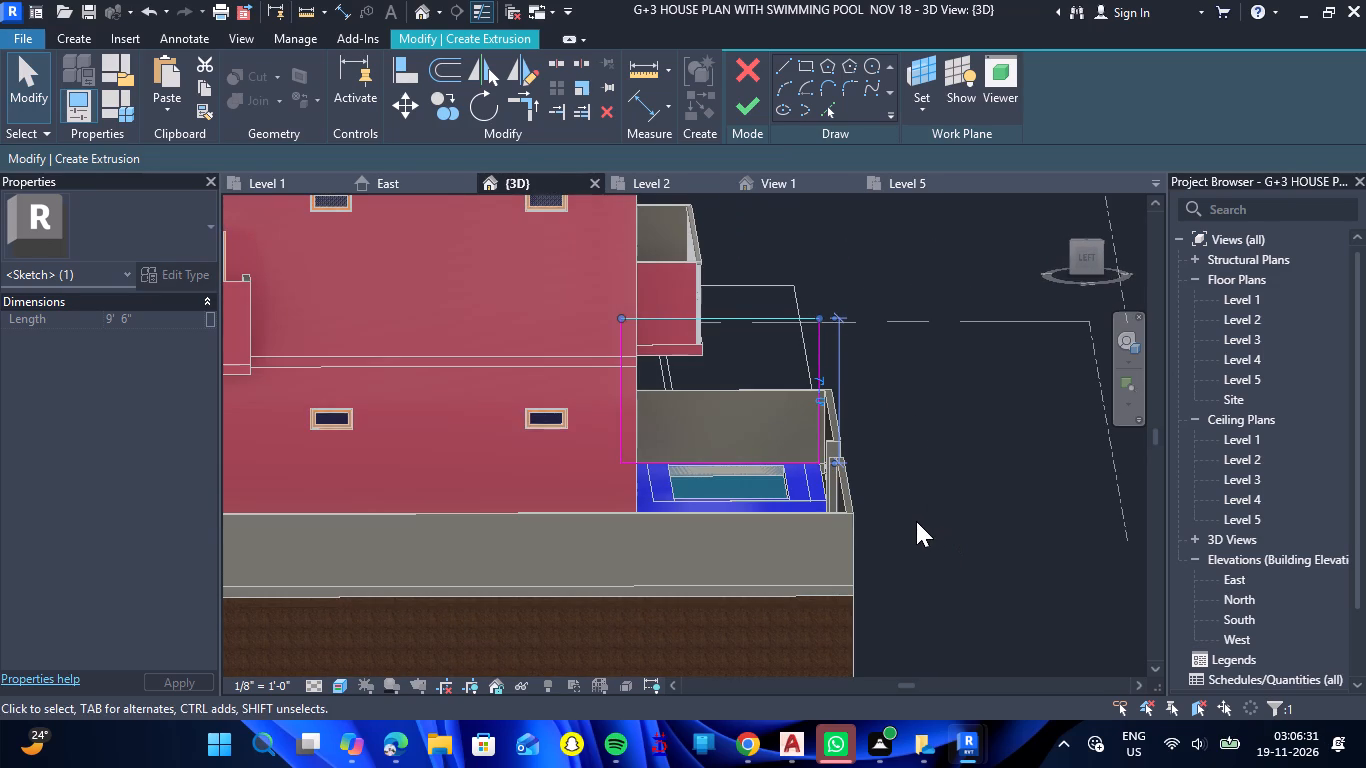
scroll(921, 494, "down", 1)
left_click_drag(928, 529, 912, 531)
right_click_drag(928, 529, 912, 531, "shift")
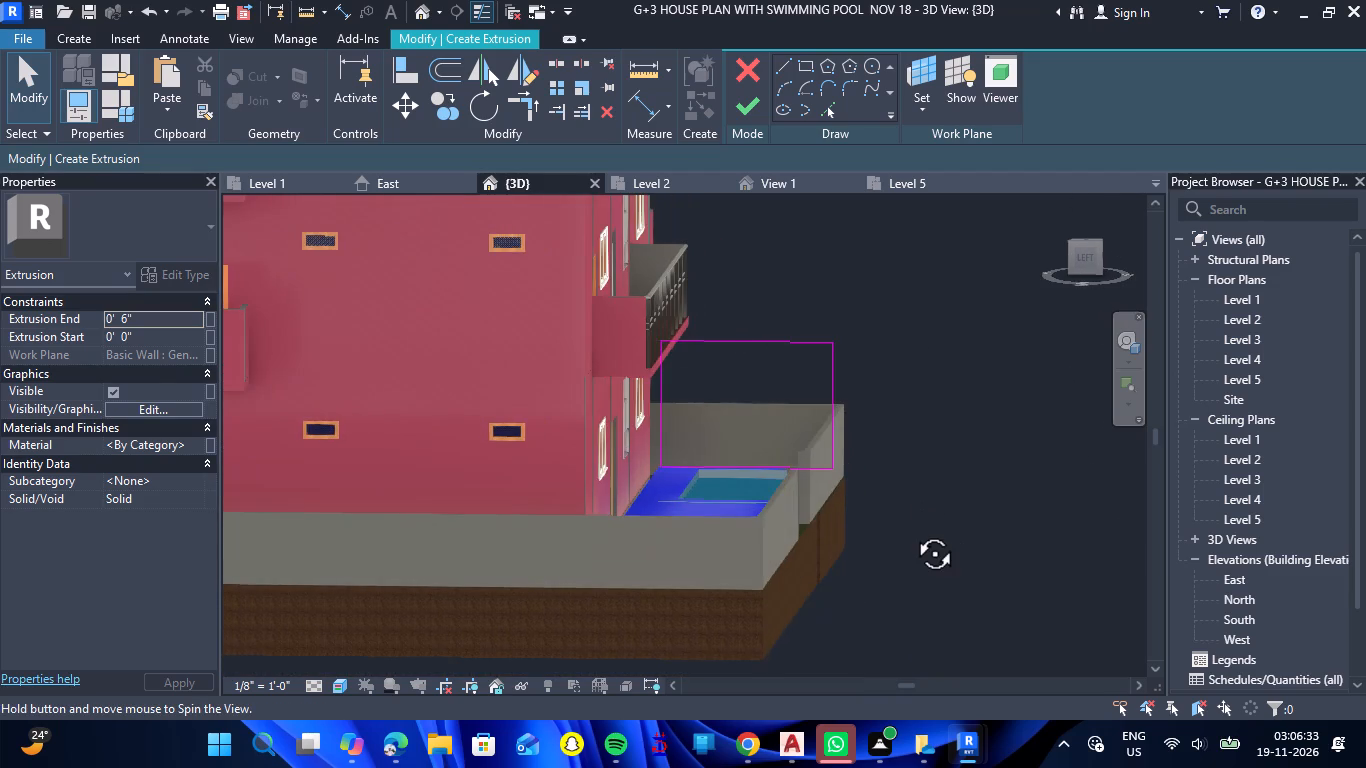
left_click_drag(912, 531, 916, 529)
right_click_drag(912, 531, 916, 529, "shift")
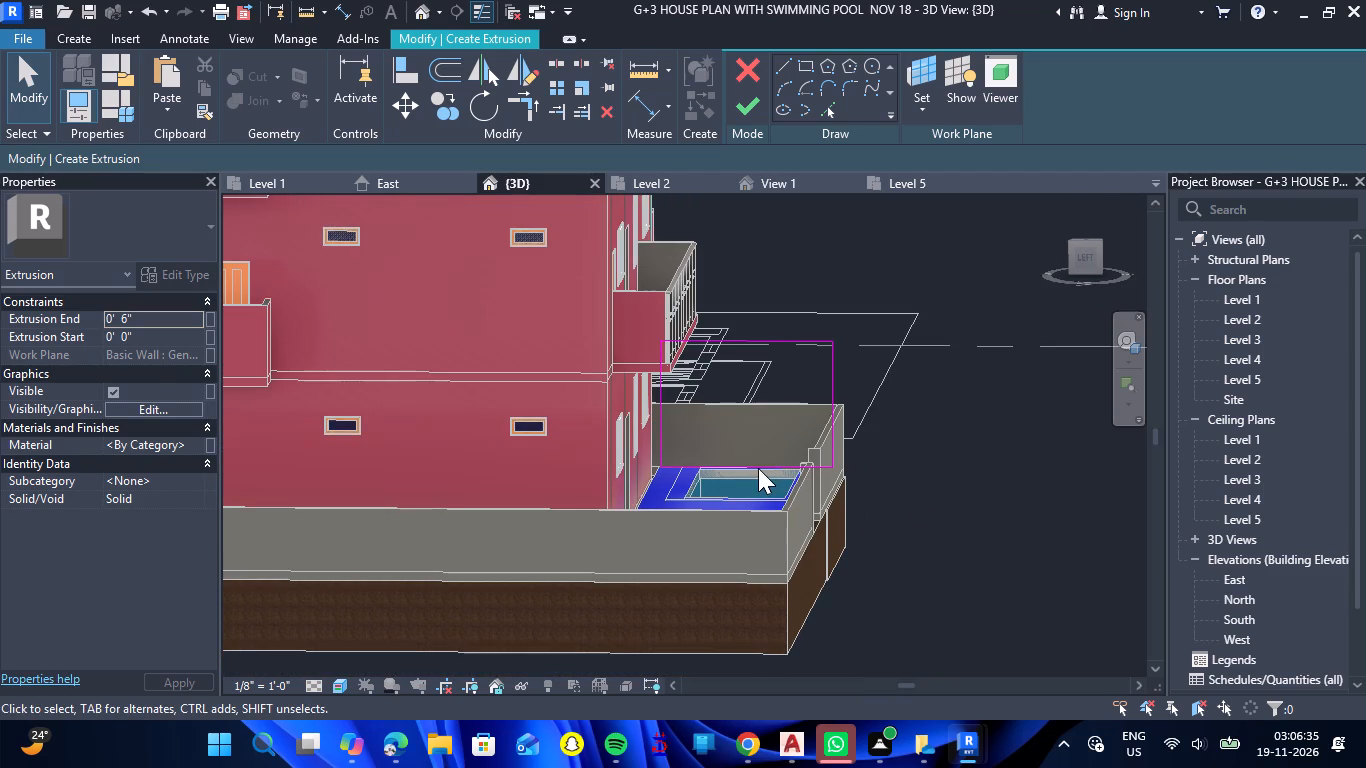
left_click(742, 117)
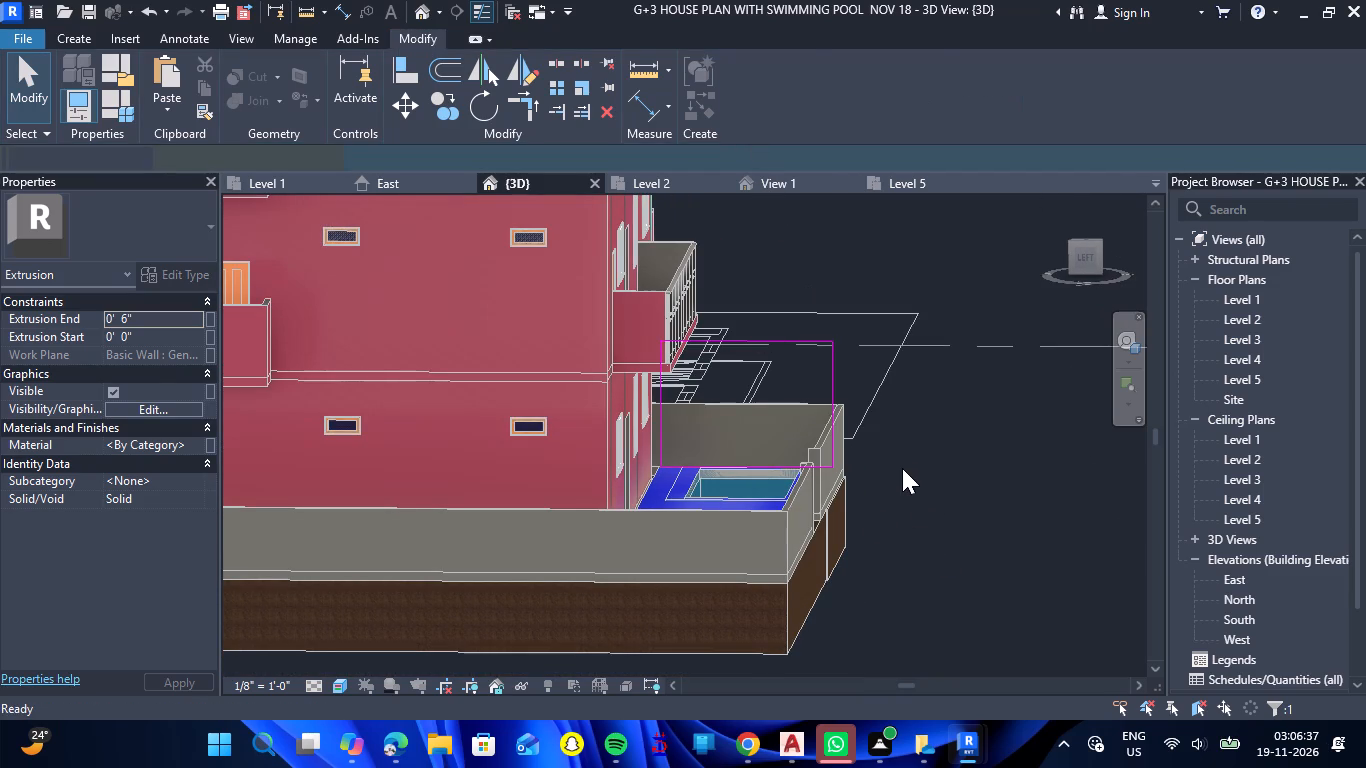
left_click(899, 544)
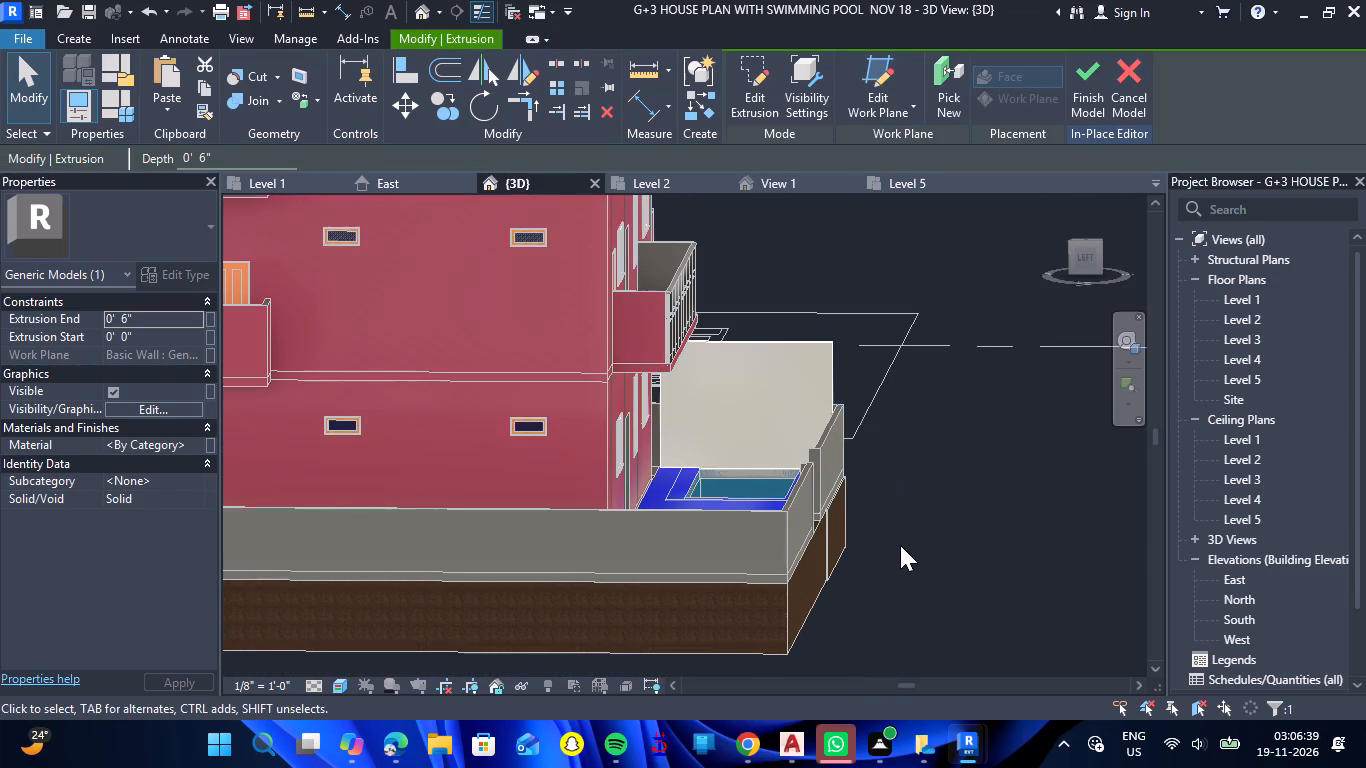
Start a void extrusion, using the face of the new solid shed panel as its work plane.
left_click_drag(900, 567, 913, 554)
right_click_drag(900, 567, 913, 554, "shift")
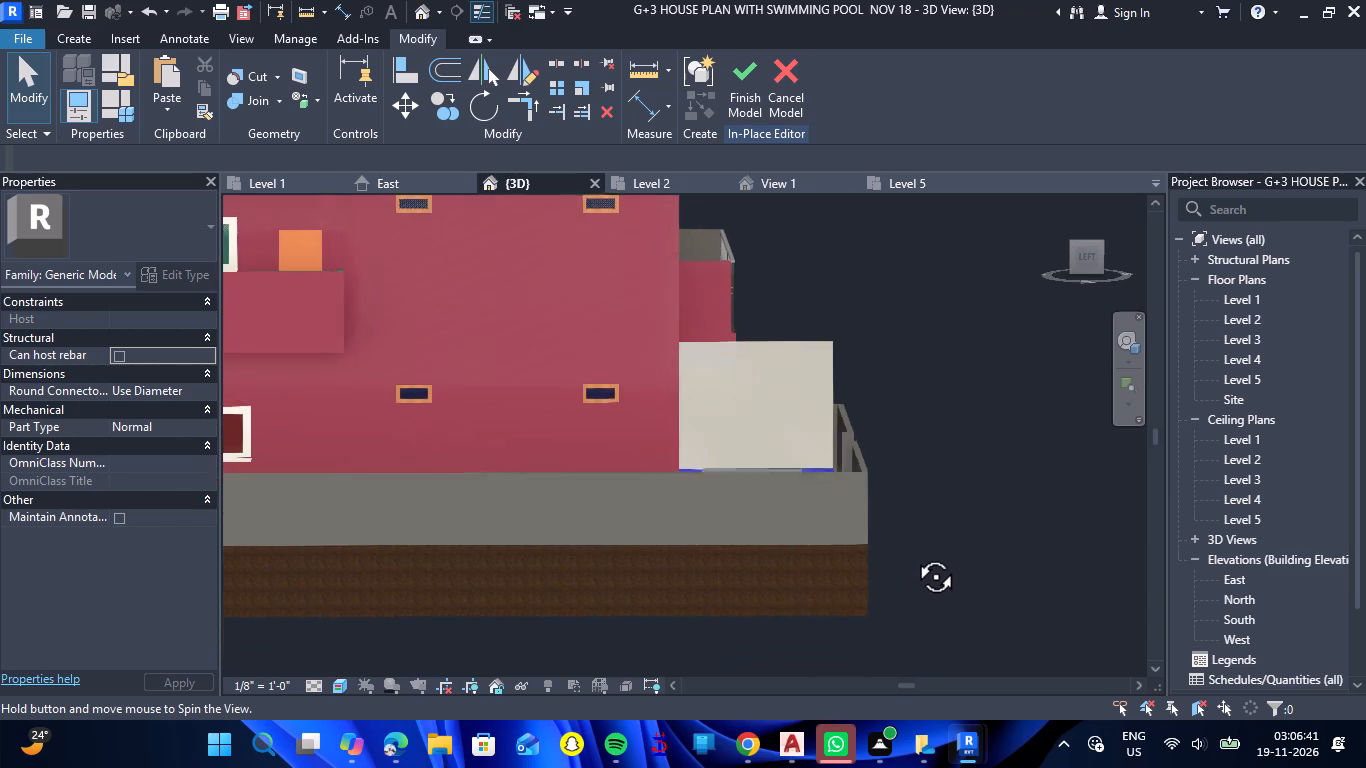
left_click_drag(913, 554, 897, 550)
right_click_drag(913, 554, 897, 550, "shift")
left_click(84, 48)
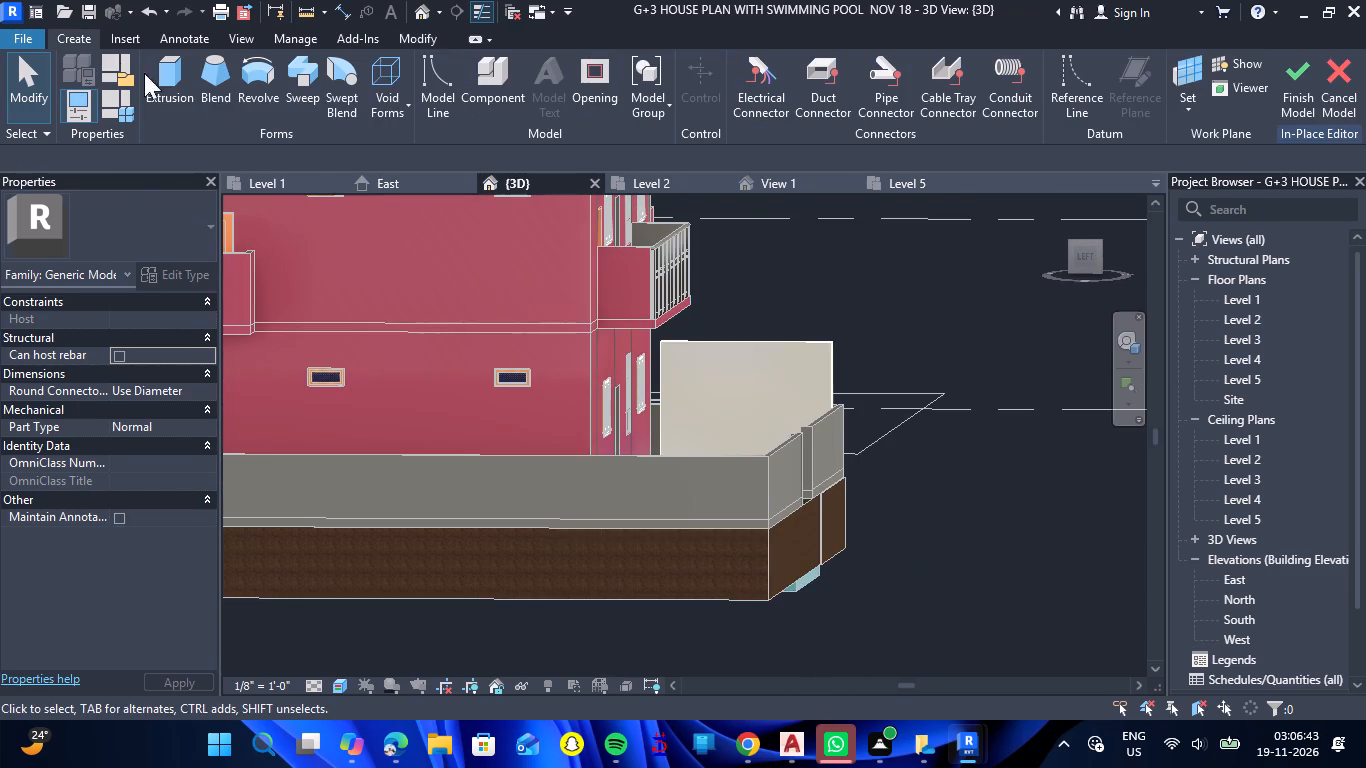
left_click(400, 113)
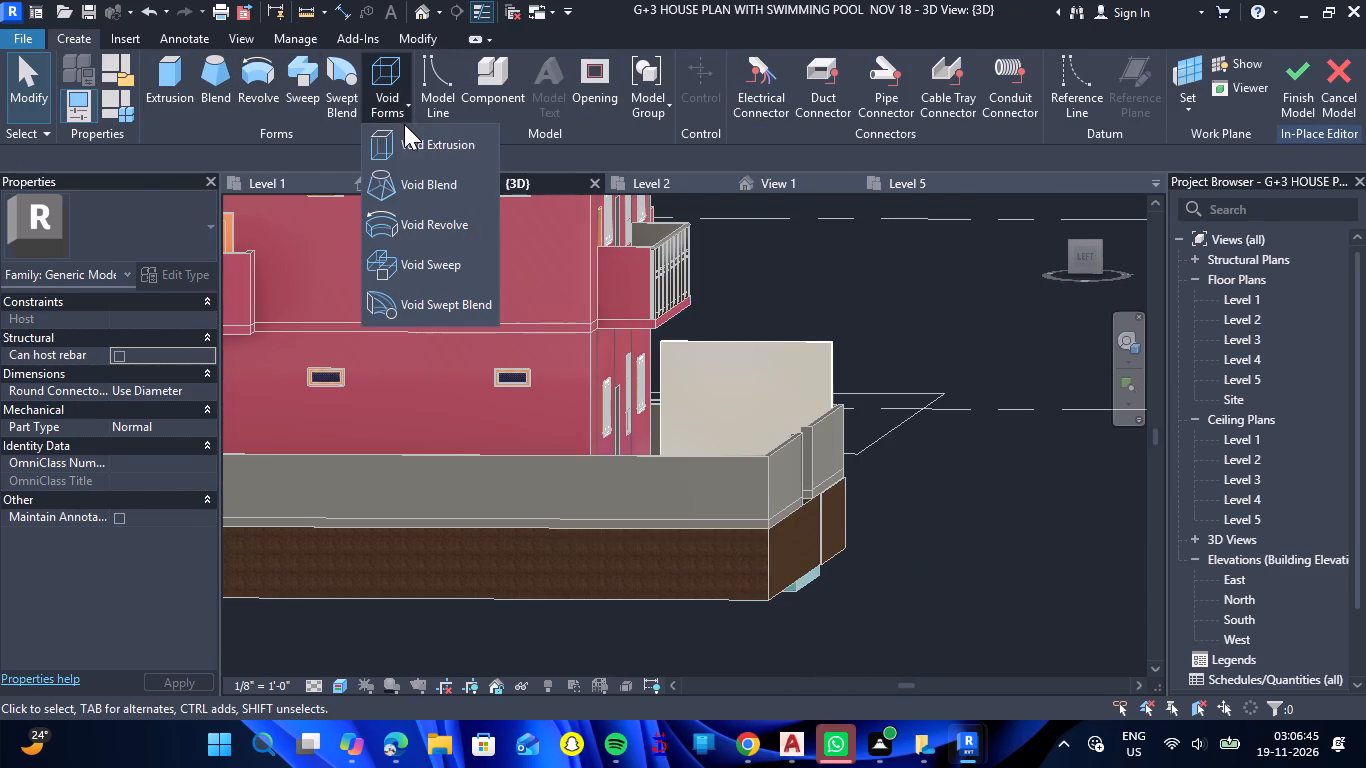
left_click(413, 135)
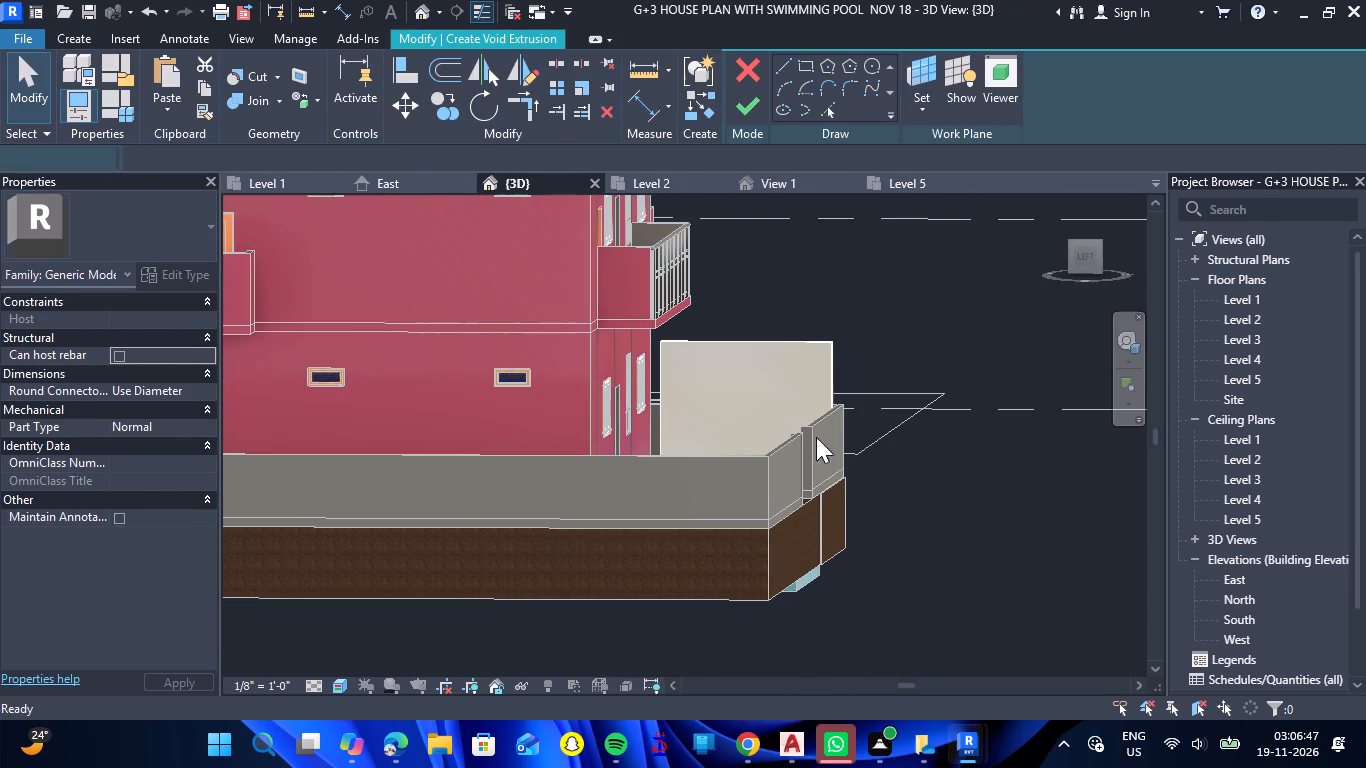
left_click_drag(871, 505, 889, 511, "shift")
right_click_drag(871, 505, 889, 511, "shift")
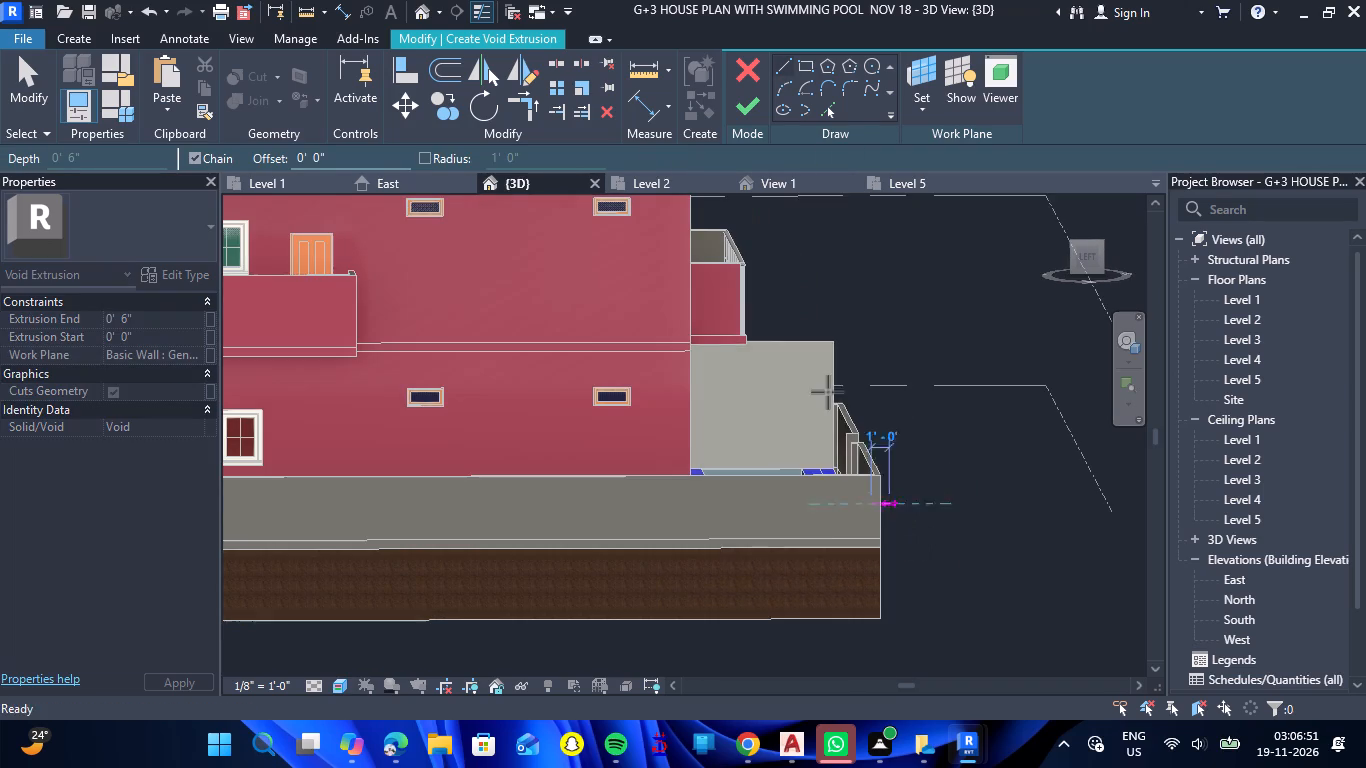
key("Escape")
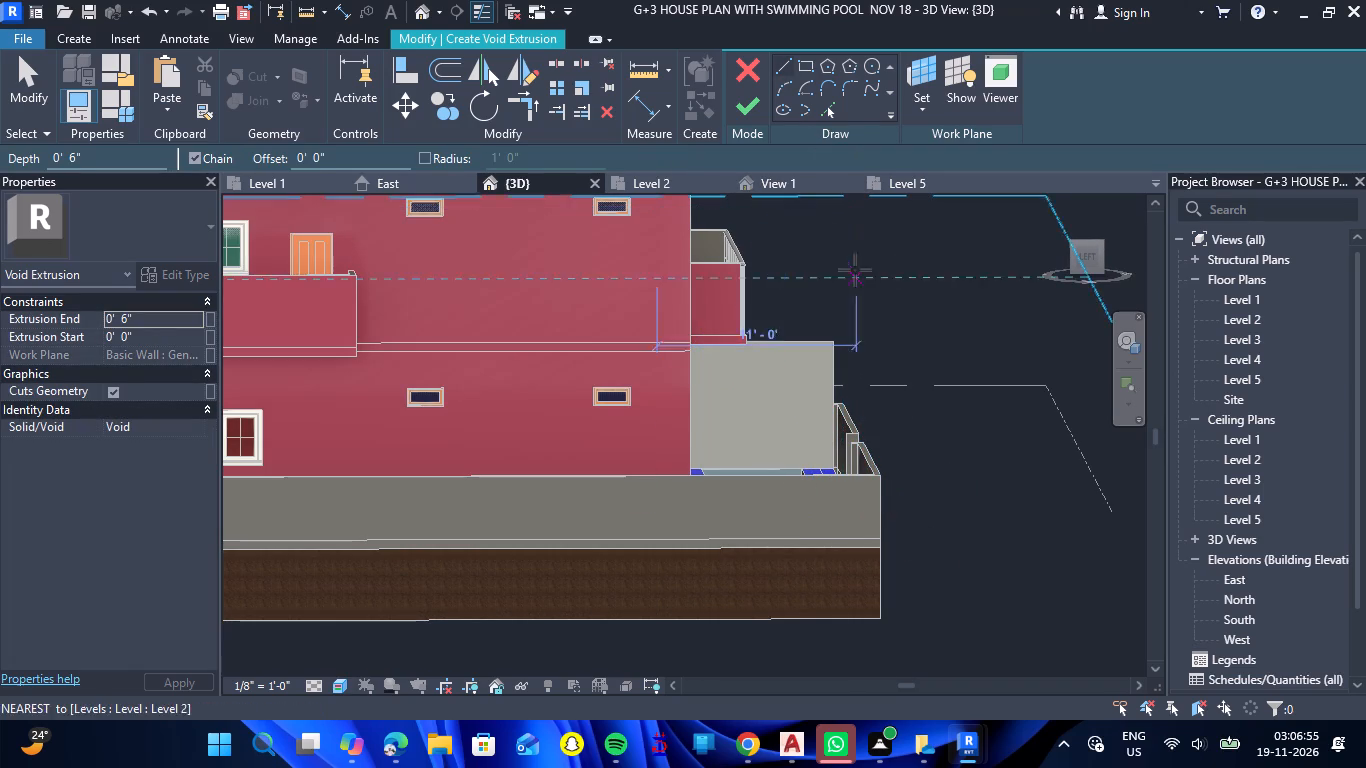
left_click(910, 110)
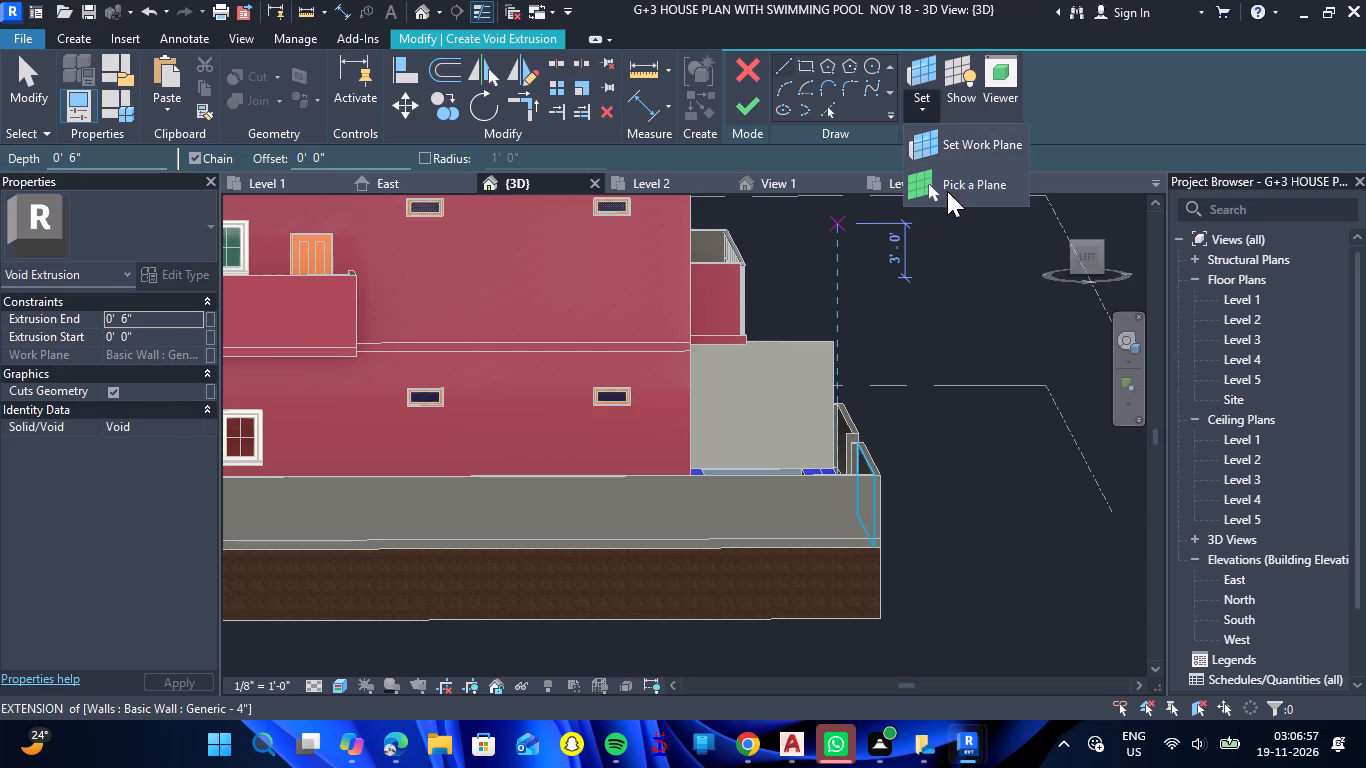
left_click(947, 191)
left_click(811, 346)
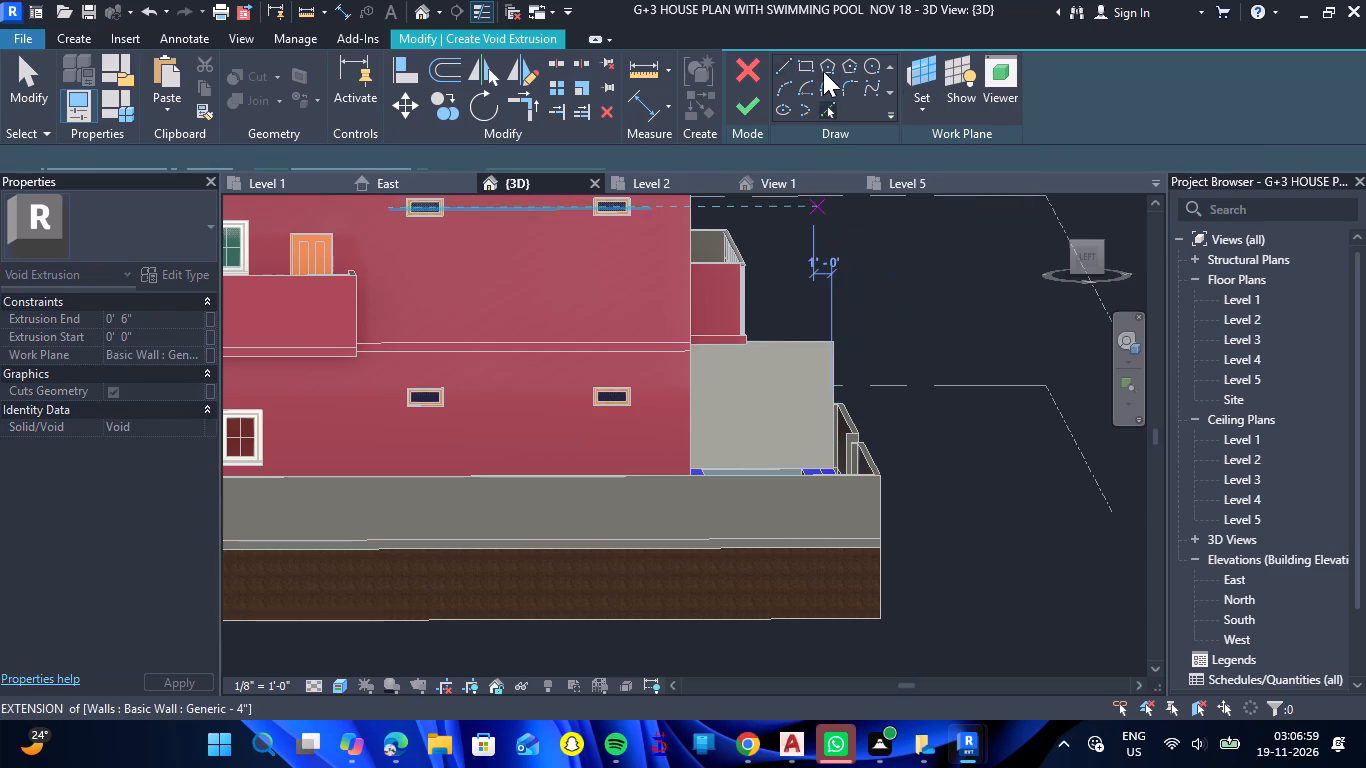
Choose the rectangle sketch tool for the void profile and give it a 4" offset.
left_click(809, 69)
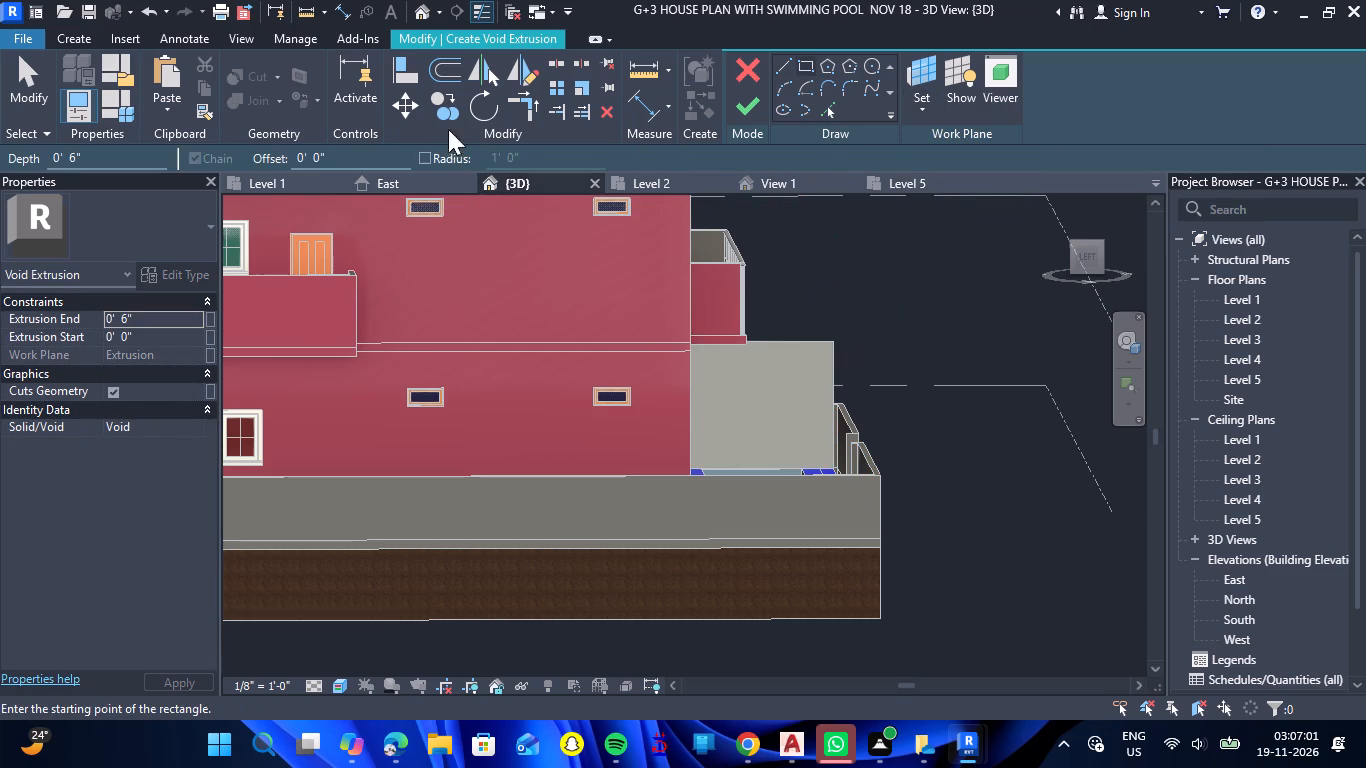
left_click_drag(354, 157, 285, 159)
key("4")
key("shift+quotedbl")
key("Return")
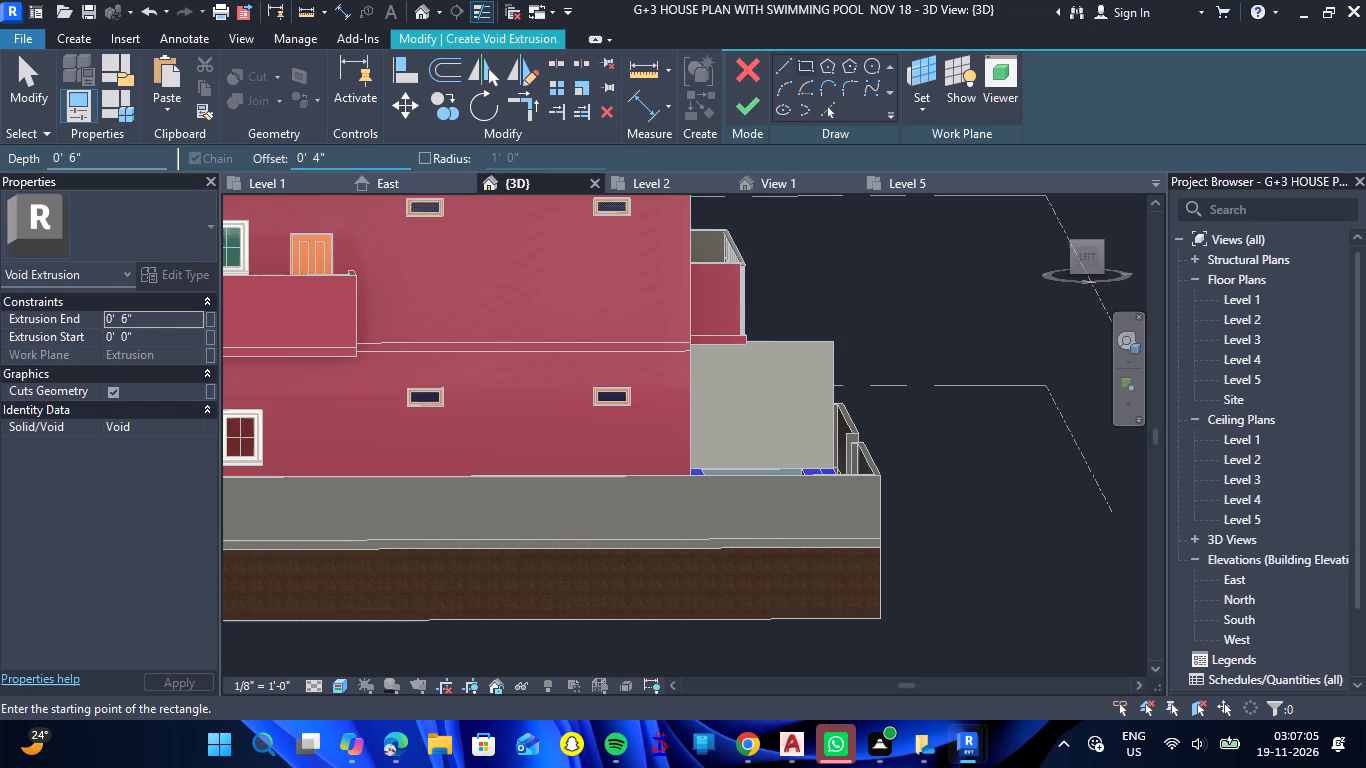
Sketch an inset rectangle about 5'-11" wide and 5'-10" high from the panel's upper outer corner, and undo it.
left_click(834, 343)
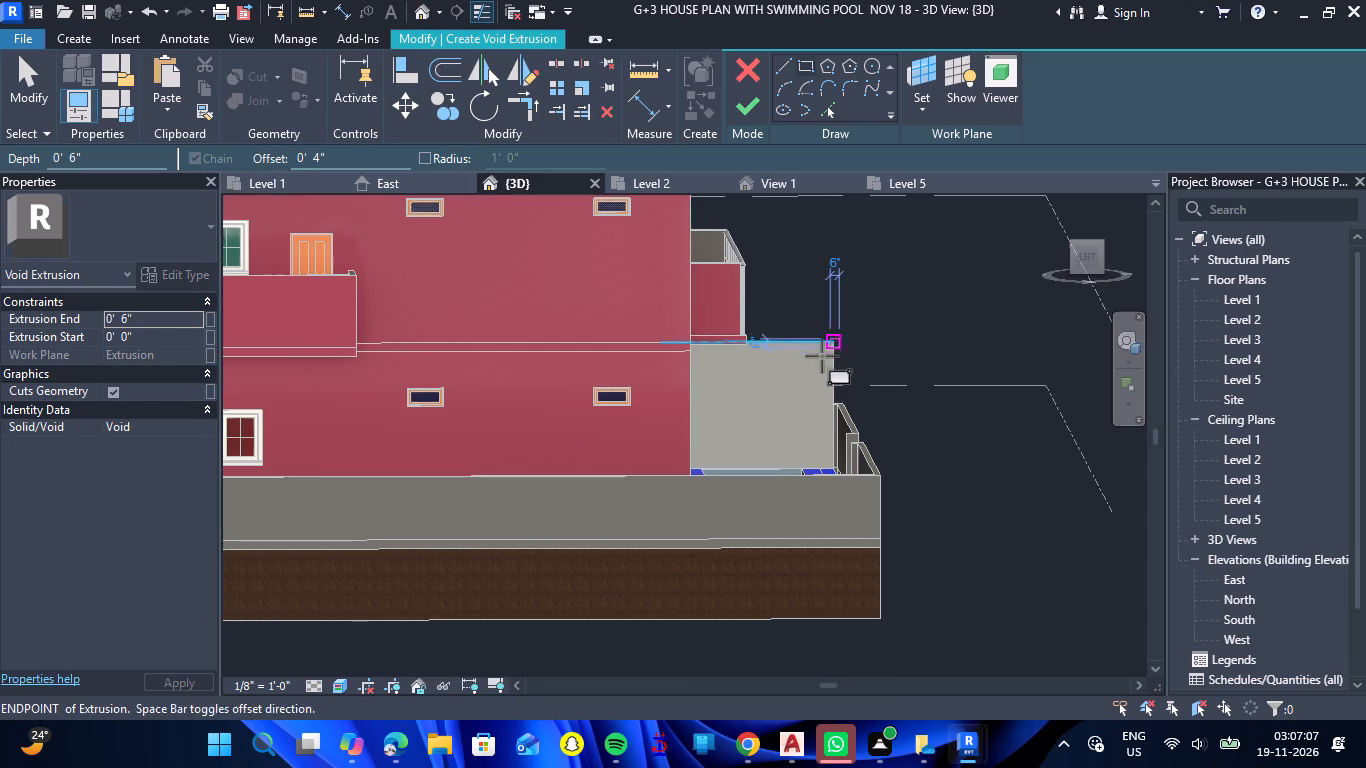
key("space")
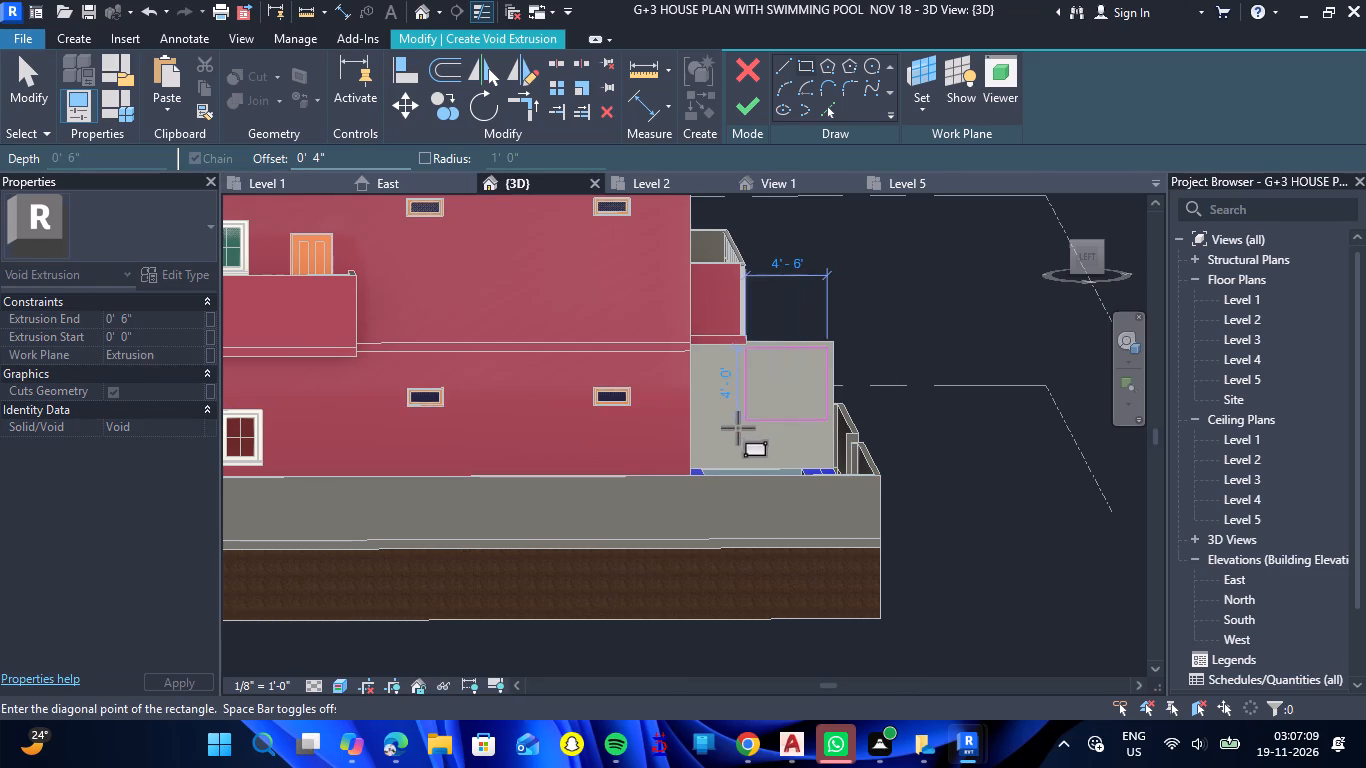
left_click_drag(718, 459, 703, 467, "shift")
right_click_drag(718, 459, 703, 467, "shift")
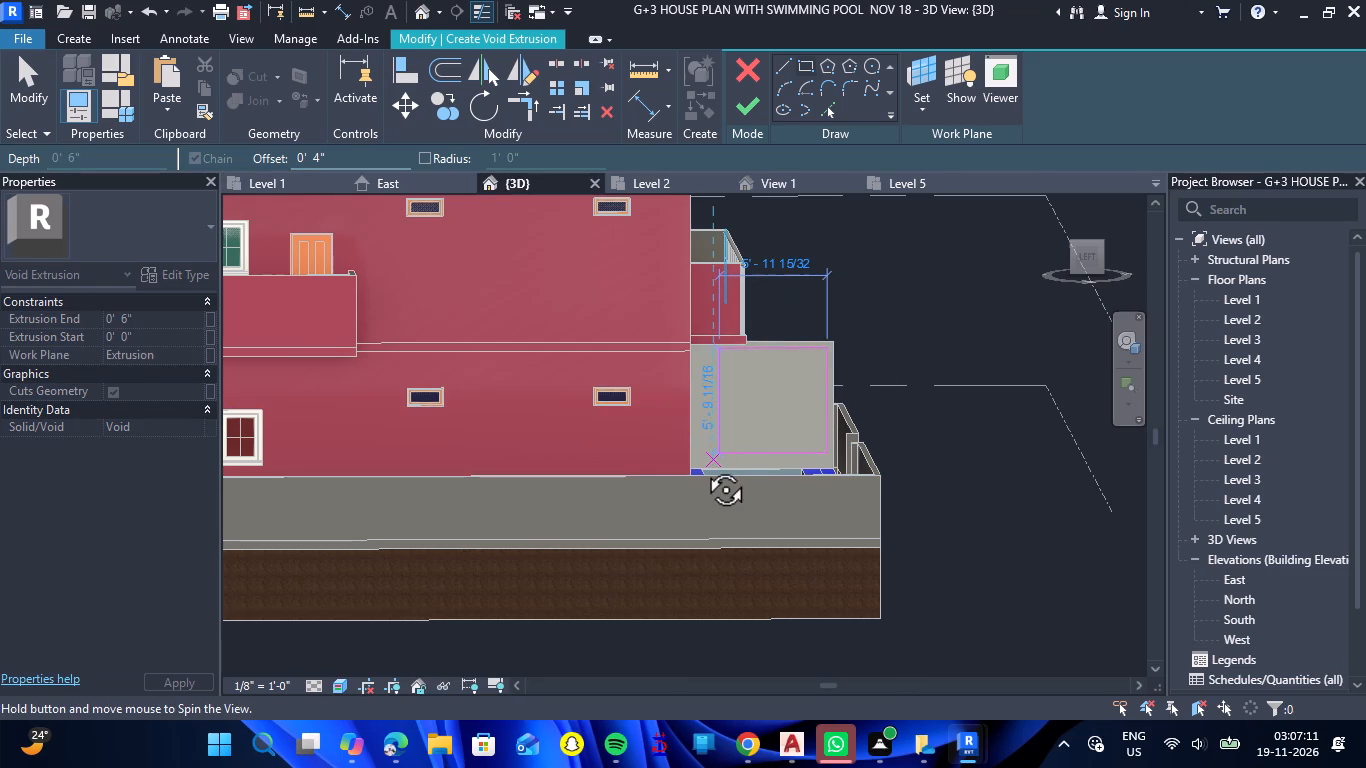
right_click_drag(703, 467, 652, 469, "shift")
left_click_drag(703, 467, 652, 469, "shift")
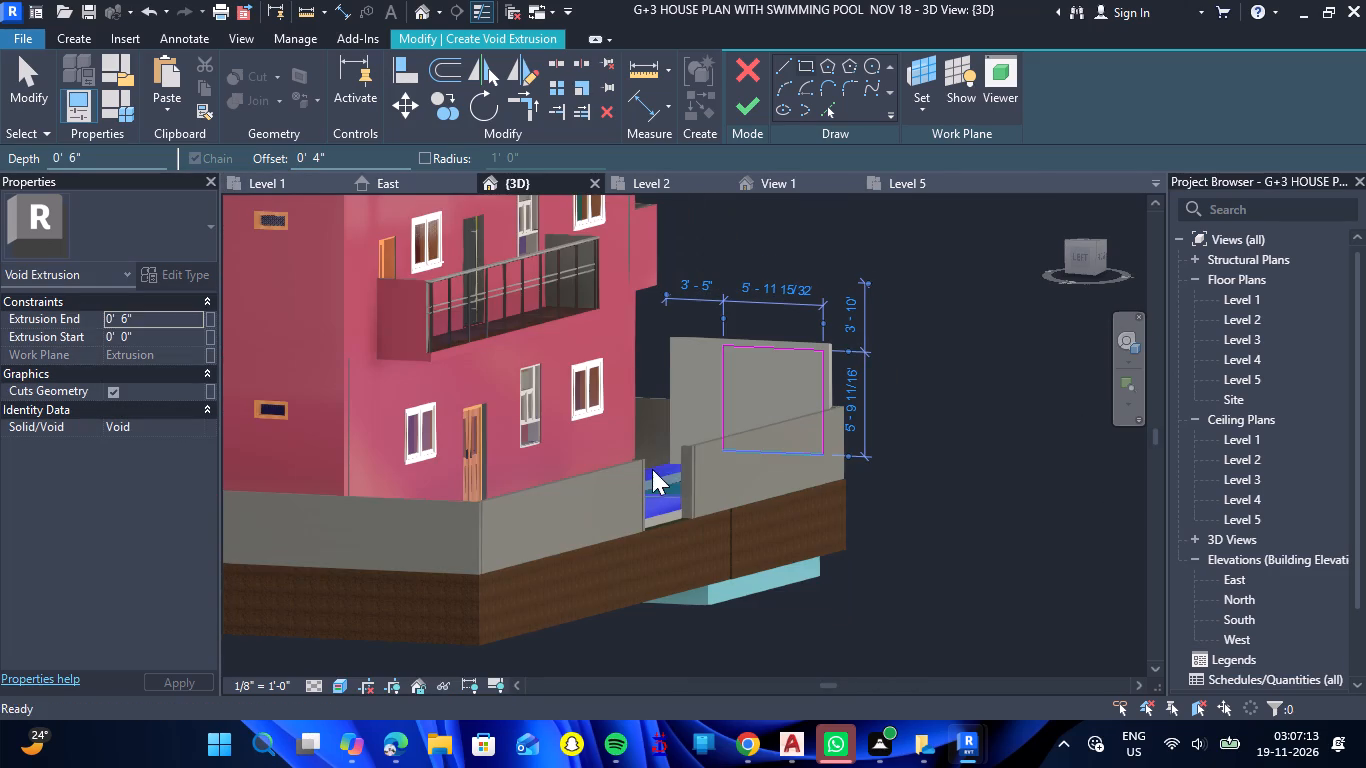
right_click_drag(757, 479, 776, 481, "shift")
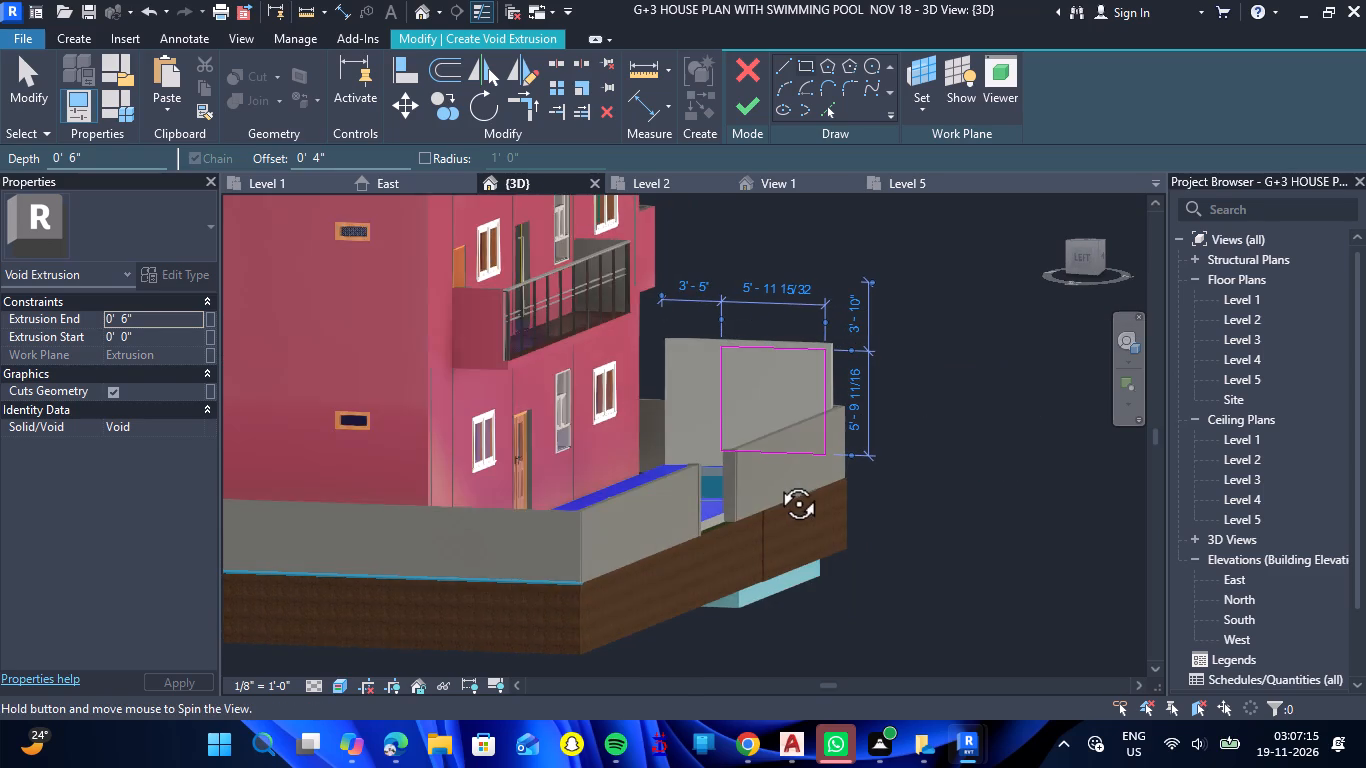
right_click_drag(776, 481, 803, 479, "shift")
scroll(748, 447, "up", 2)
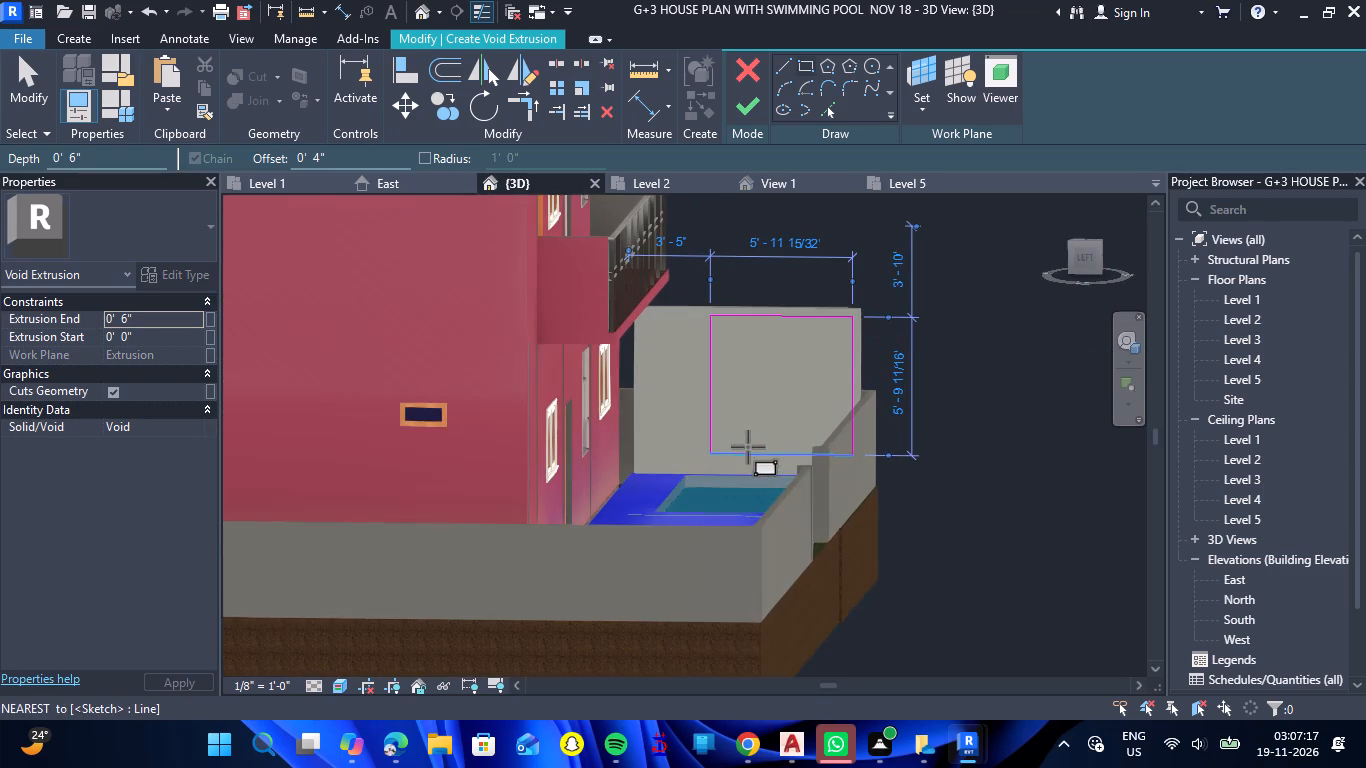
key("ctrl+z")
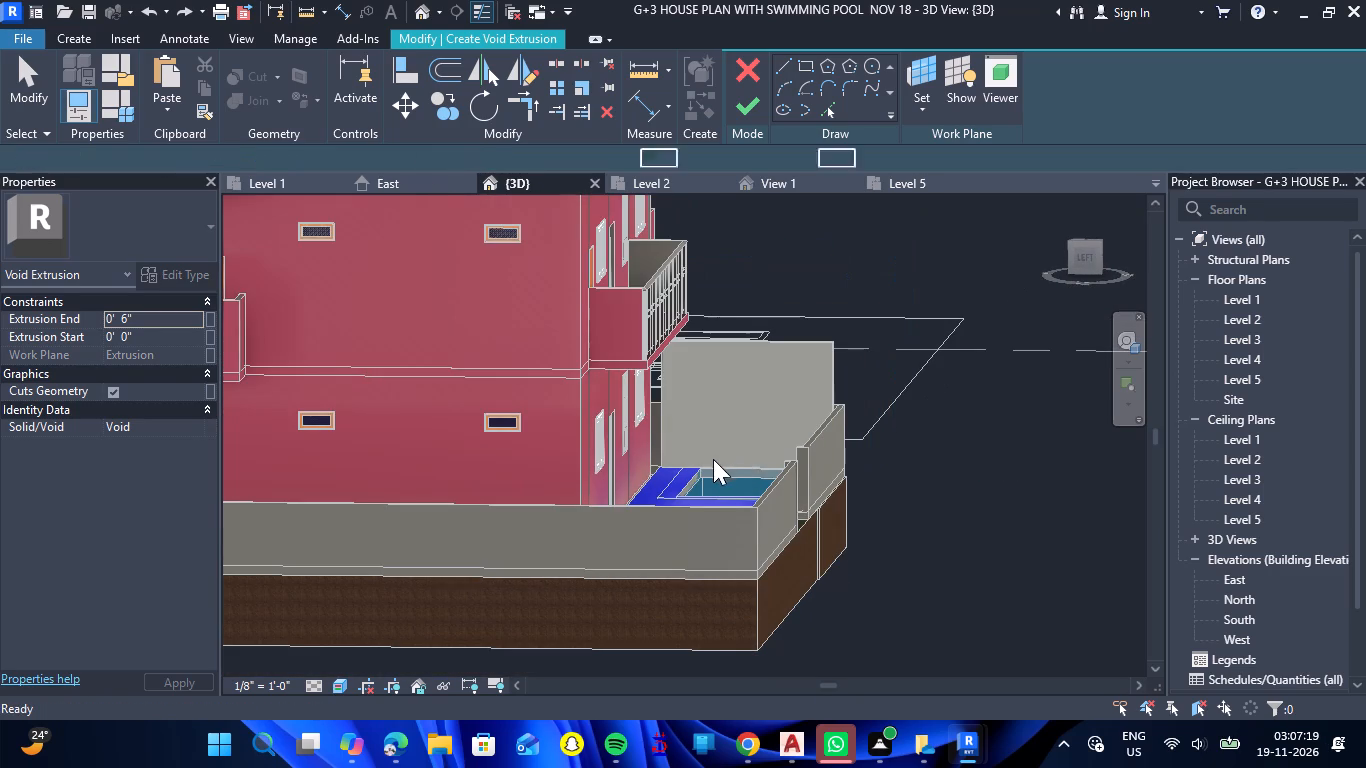
Sketch a rectangle inset 4" between the panel's opposite corners, about 8'-11" by 6'-4", and complete the 6" void to hollow the panel.
left_click(828, 344)
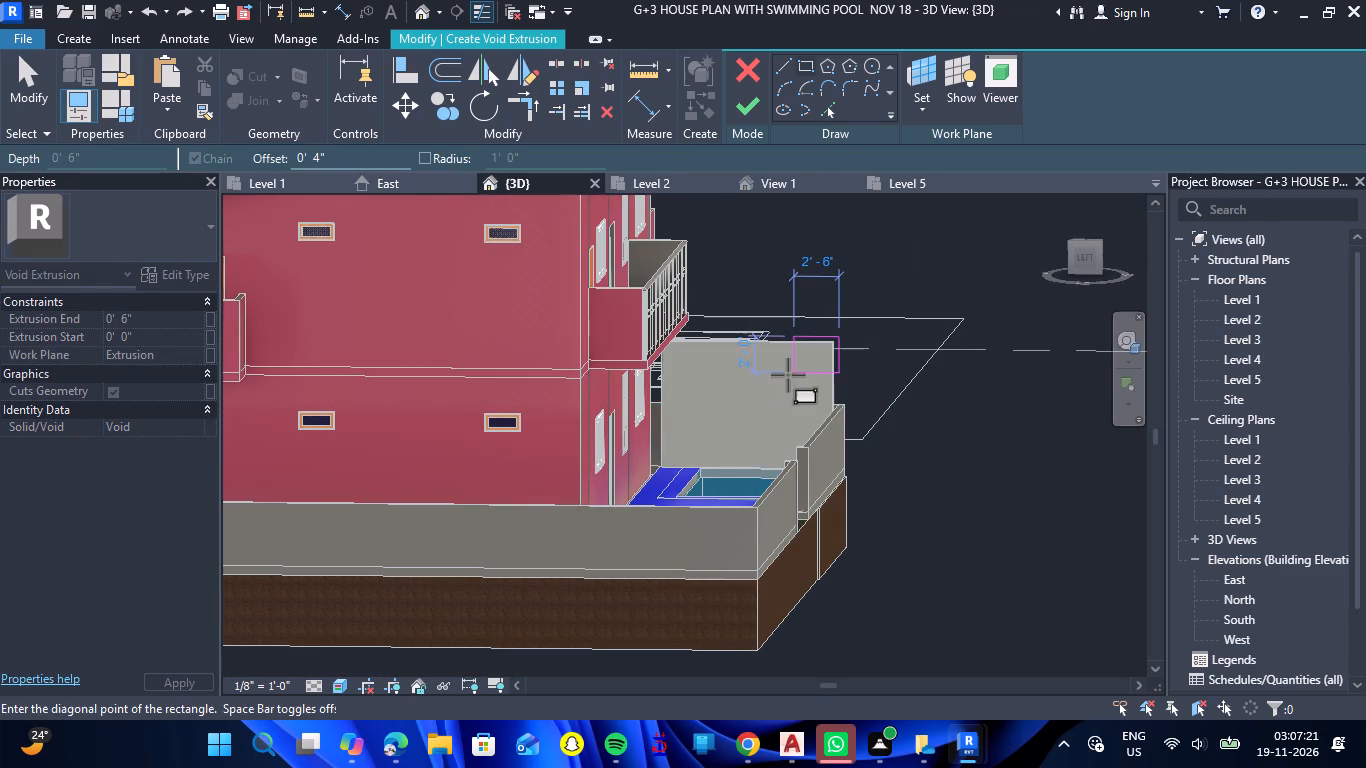
key("space")
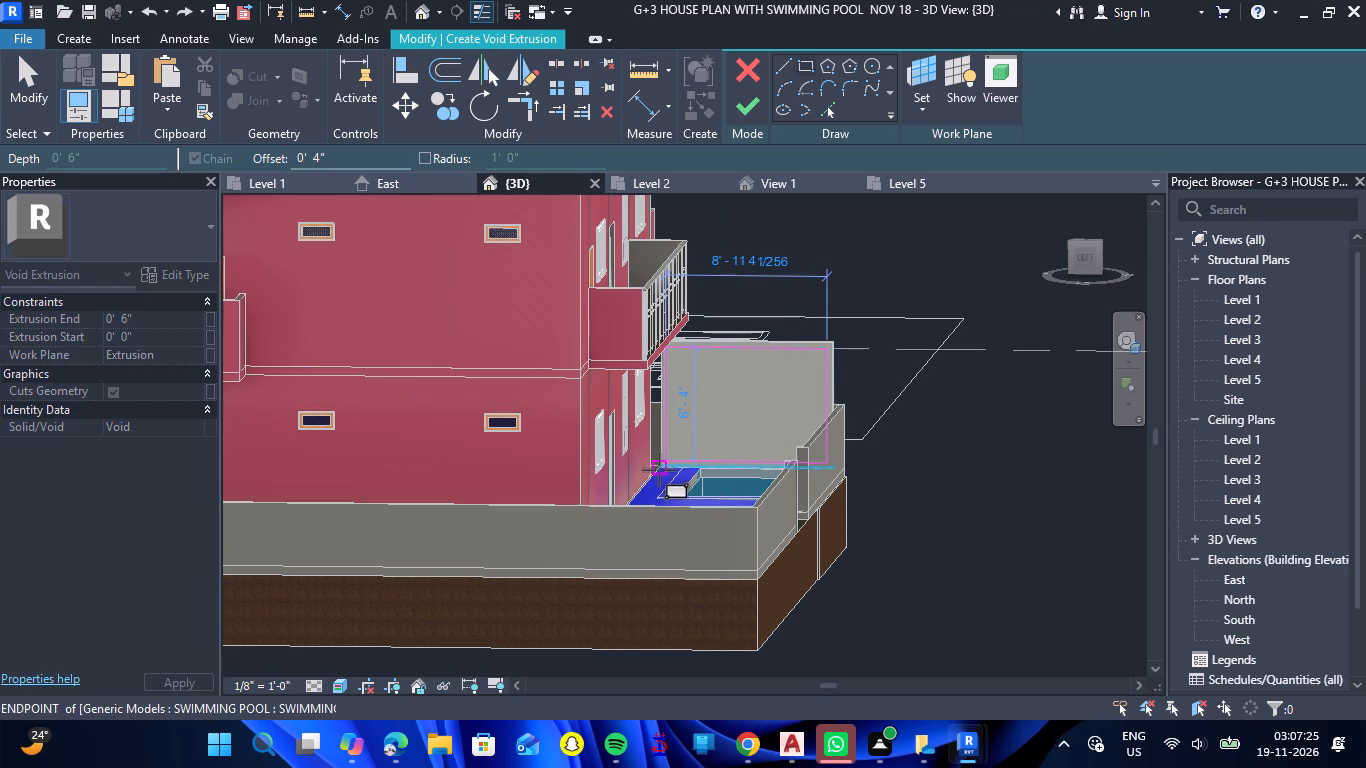
left_click(659, 470)
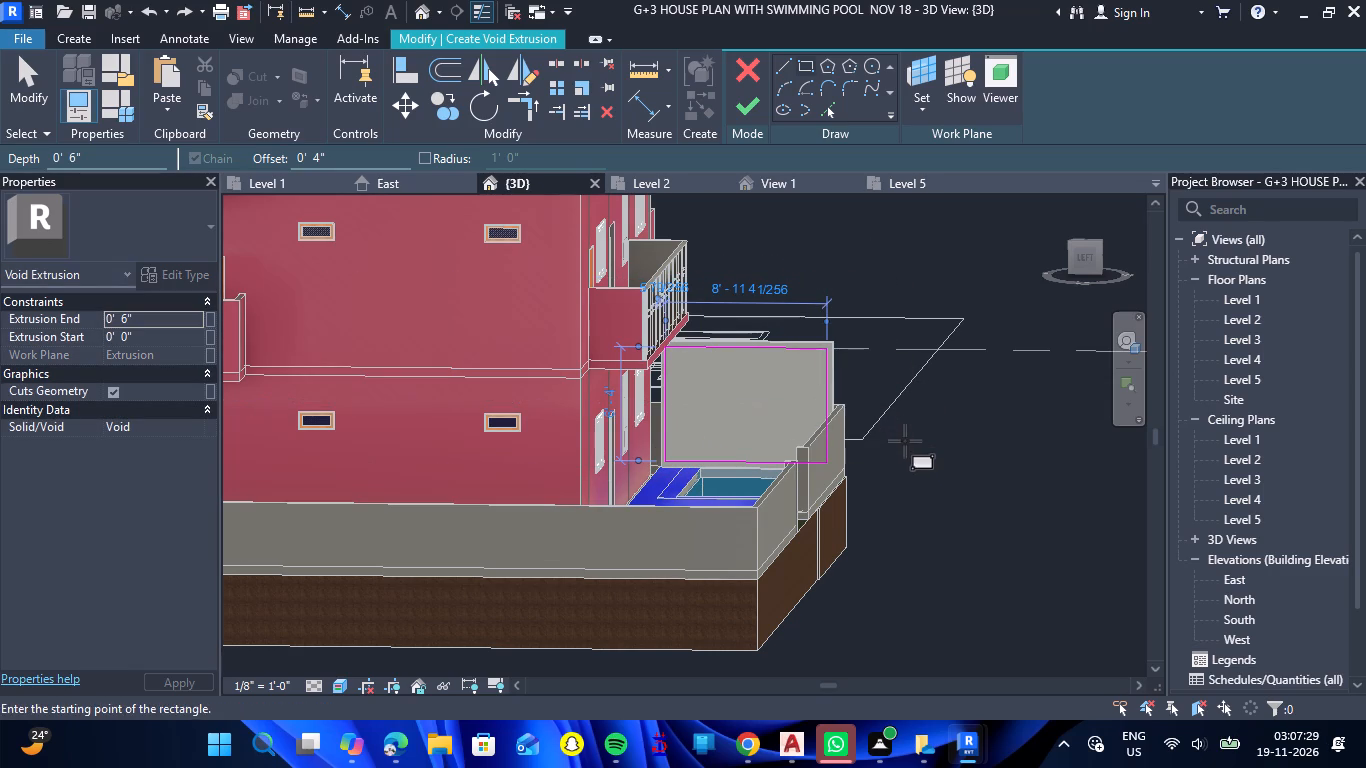
left_click(744, 118)
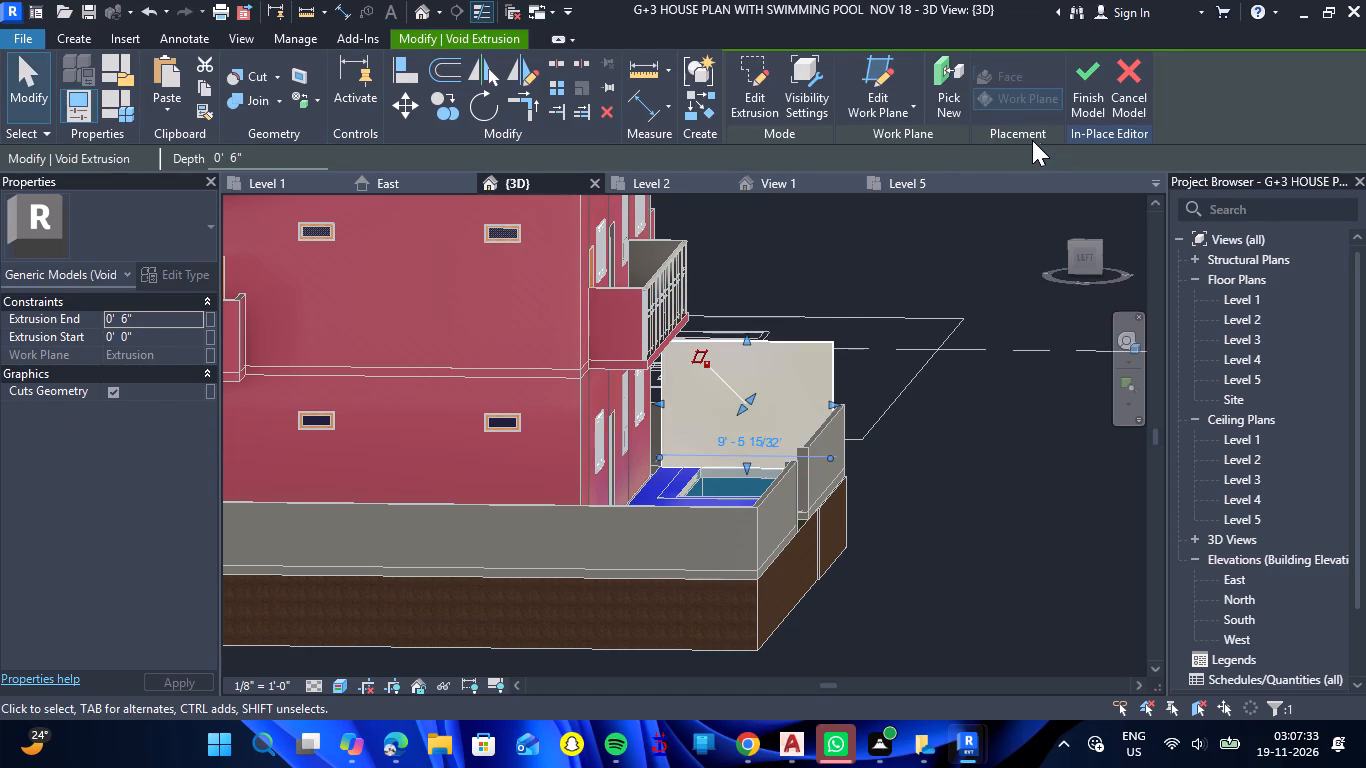
left_click_drag(897, 459, 937, 468)
right_click_drag(897, 459, 937, 468)
left_click(834, 498, "shift")
Delete the void extrusion that hollows the poolside shed panel.
right_click_drag(833, 498, 871, 498, "shift")
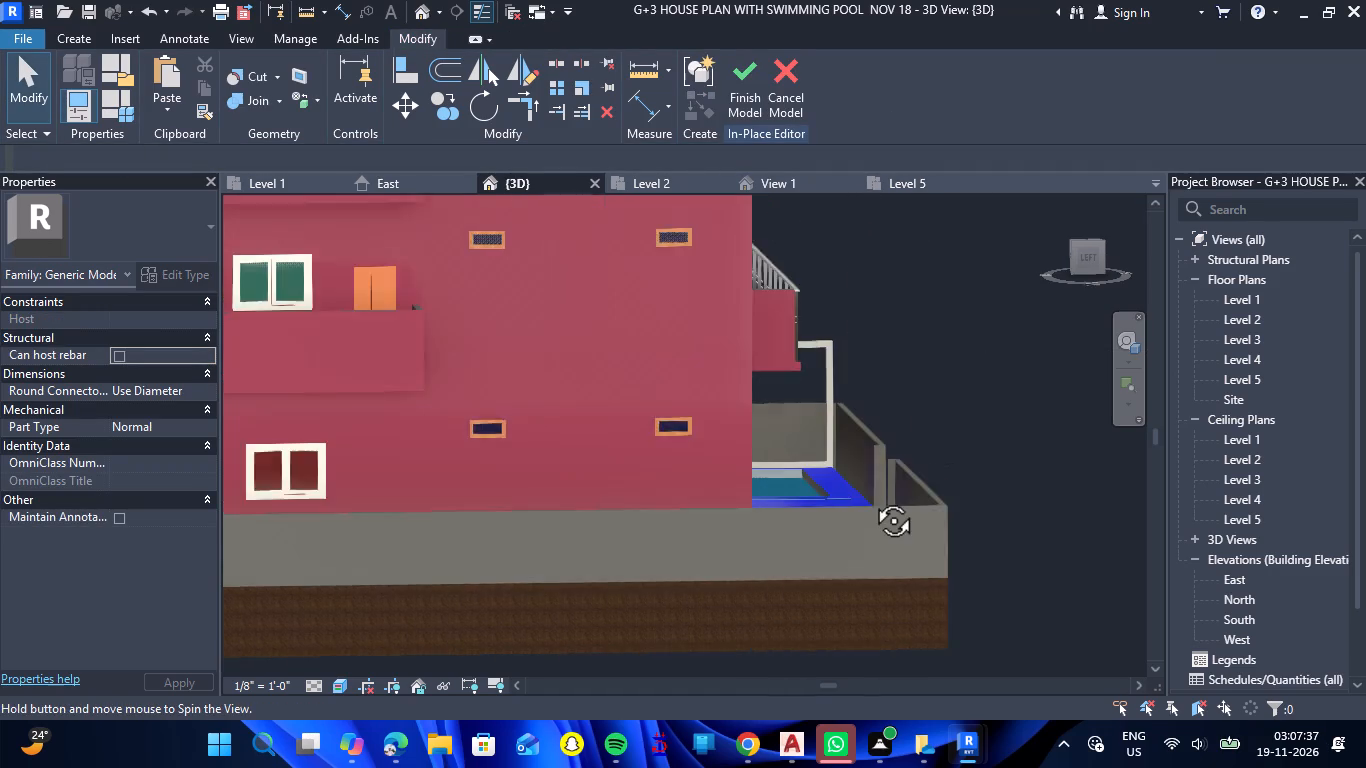
right_click_drag(871, 498, 843, 502, "shift")
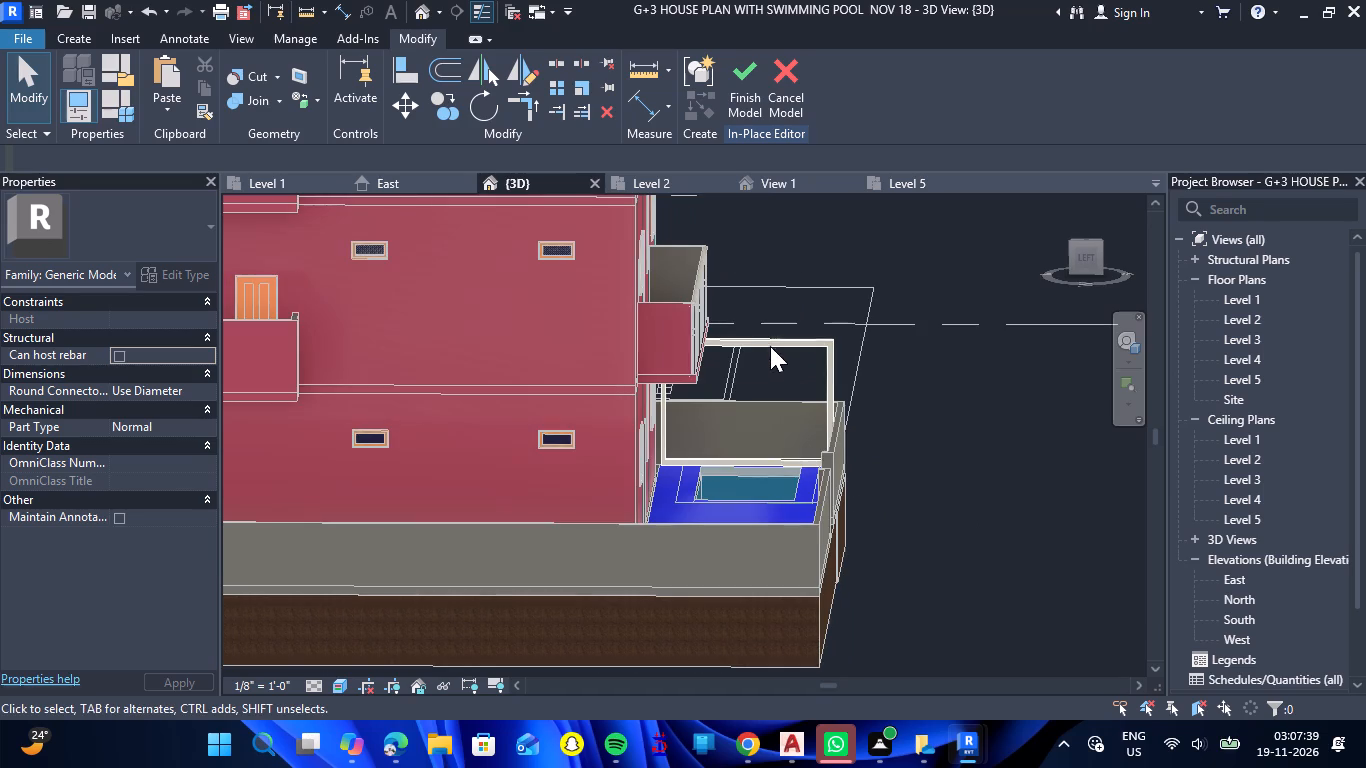
left_click(771, 348)
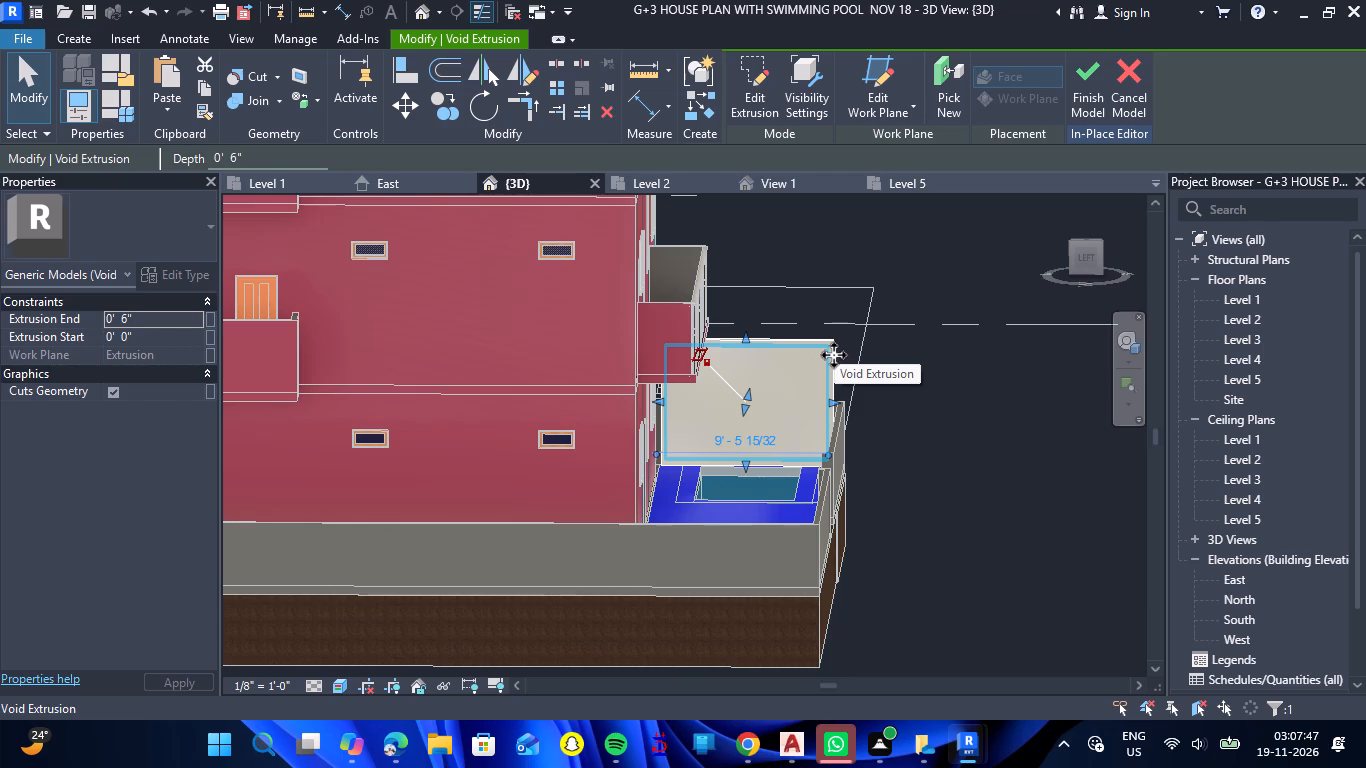
key("Delete")
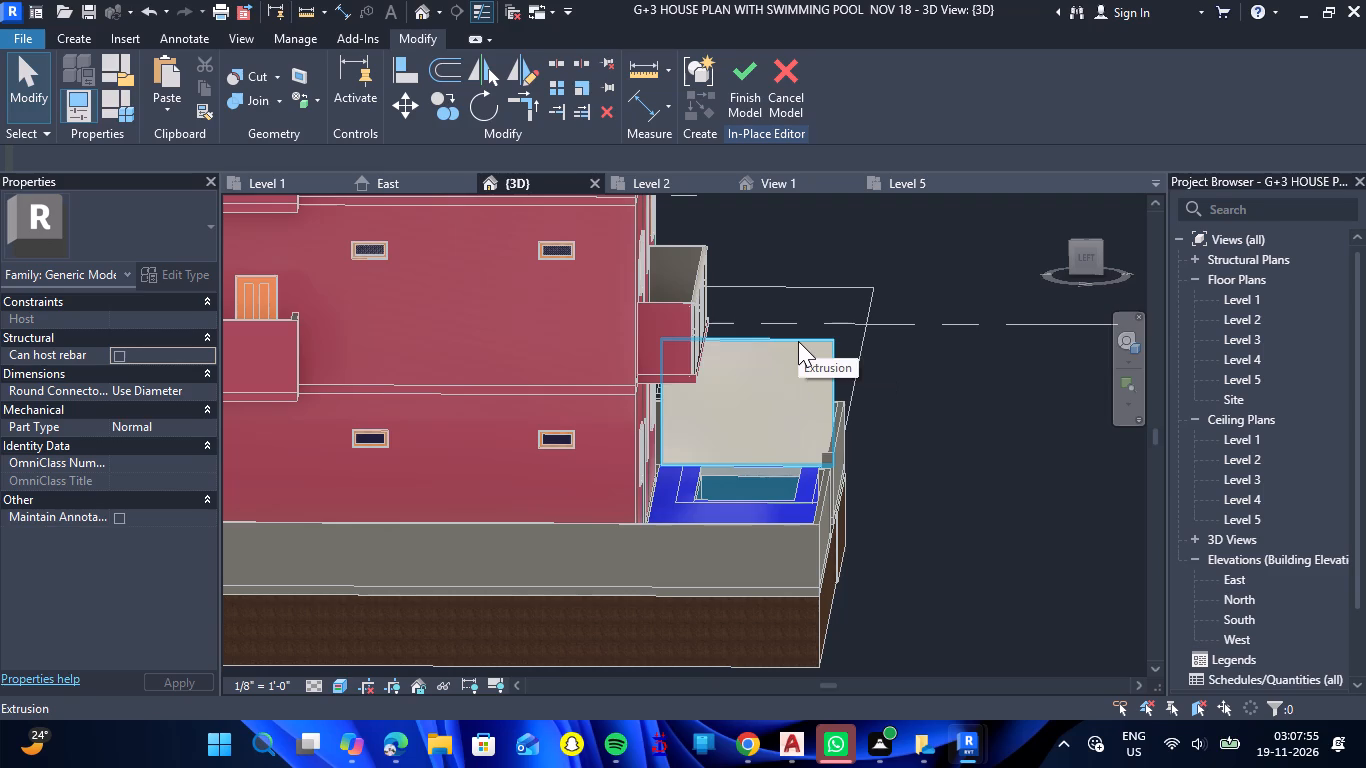
Start a void sweep with a sketched path, using the face of the solid shed panel as its work plane.
left_click(798, 341)
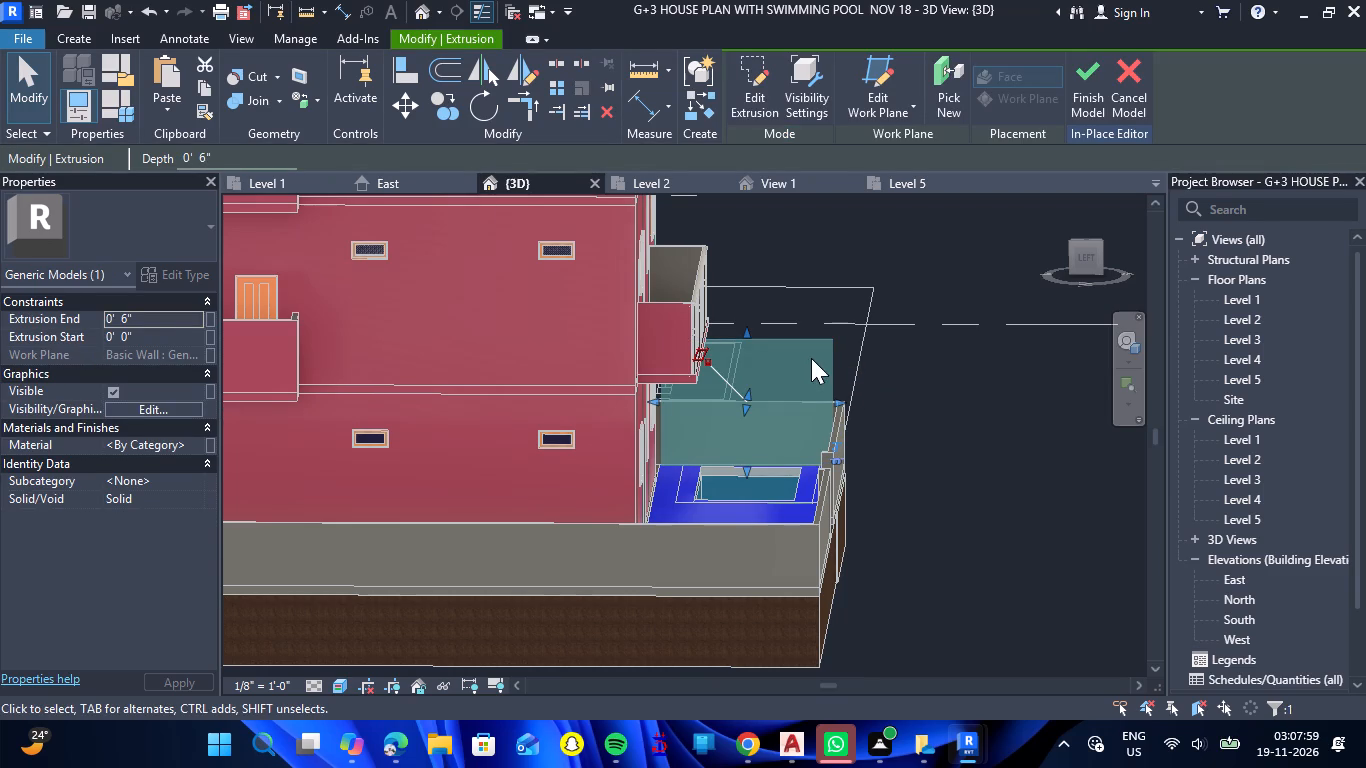
left_click(80, 41)
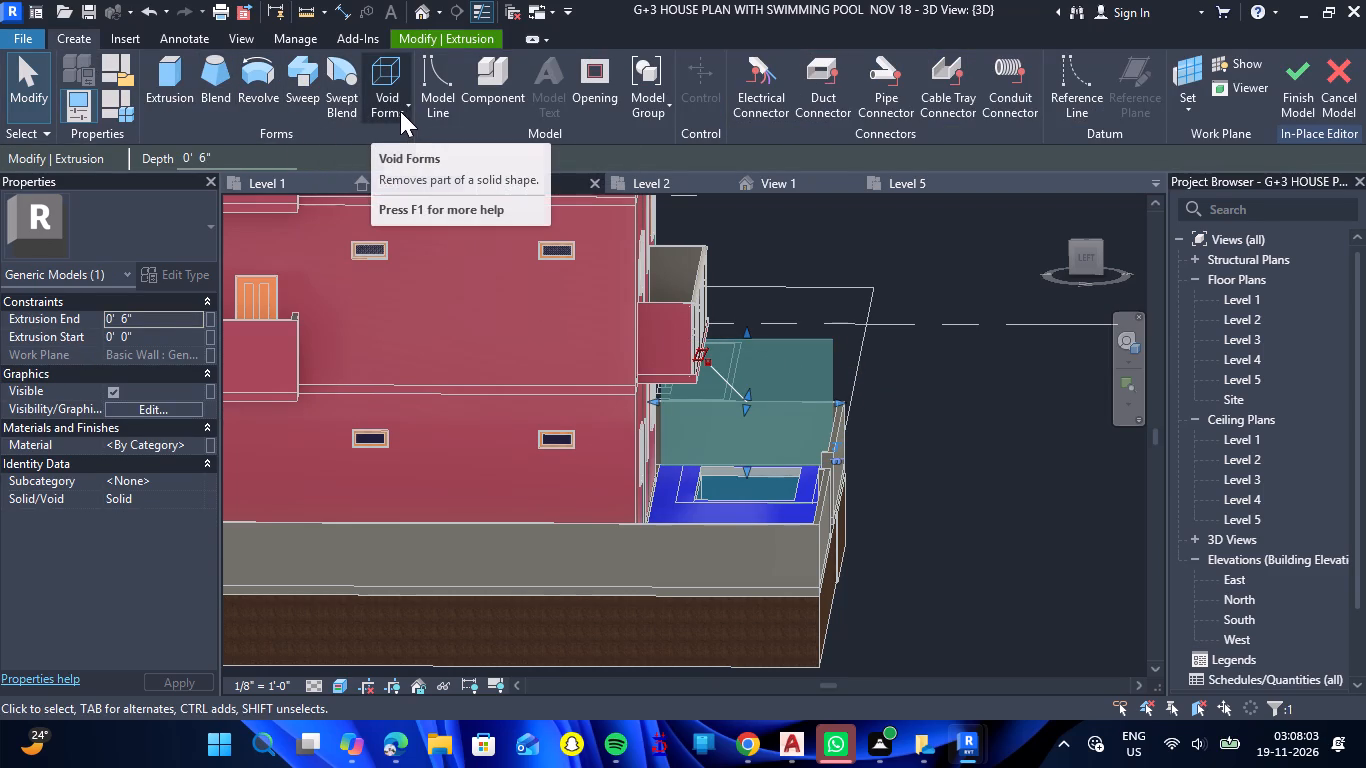
left_click(404, 109)
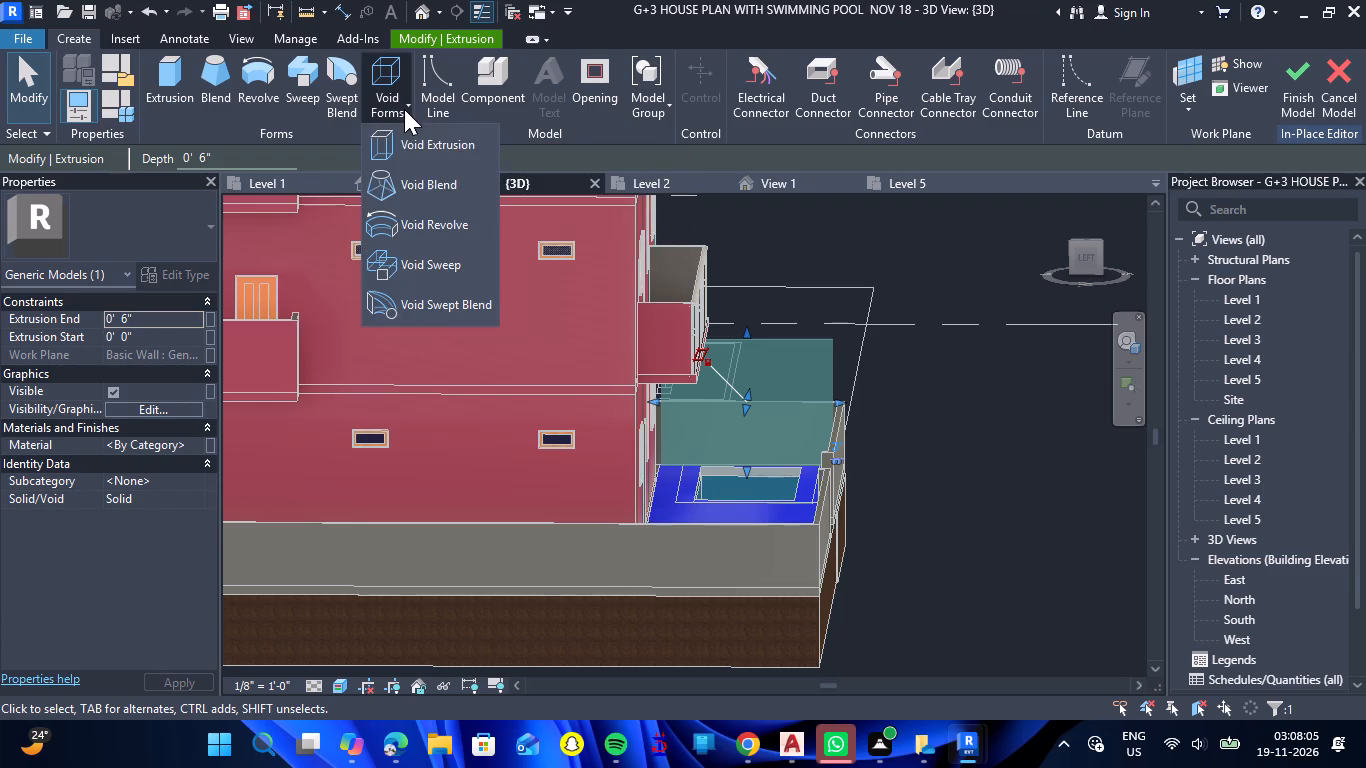
left_click(438, 274)
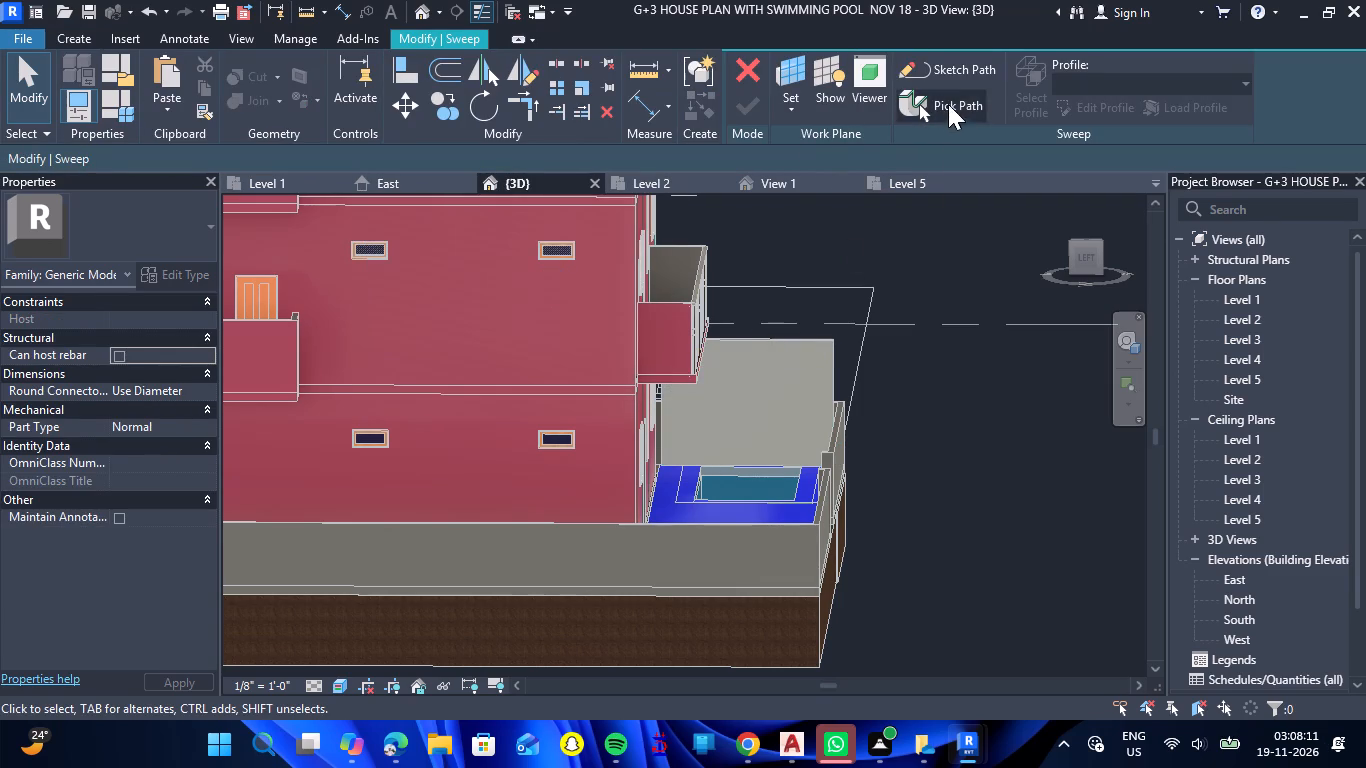
left_click(961, 79)
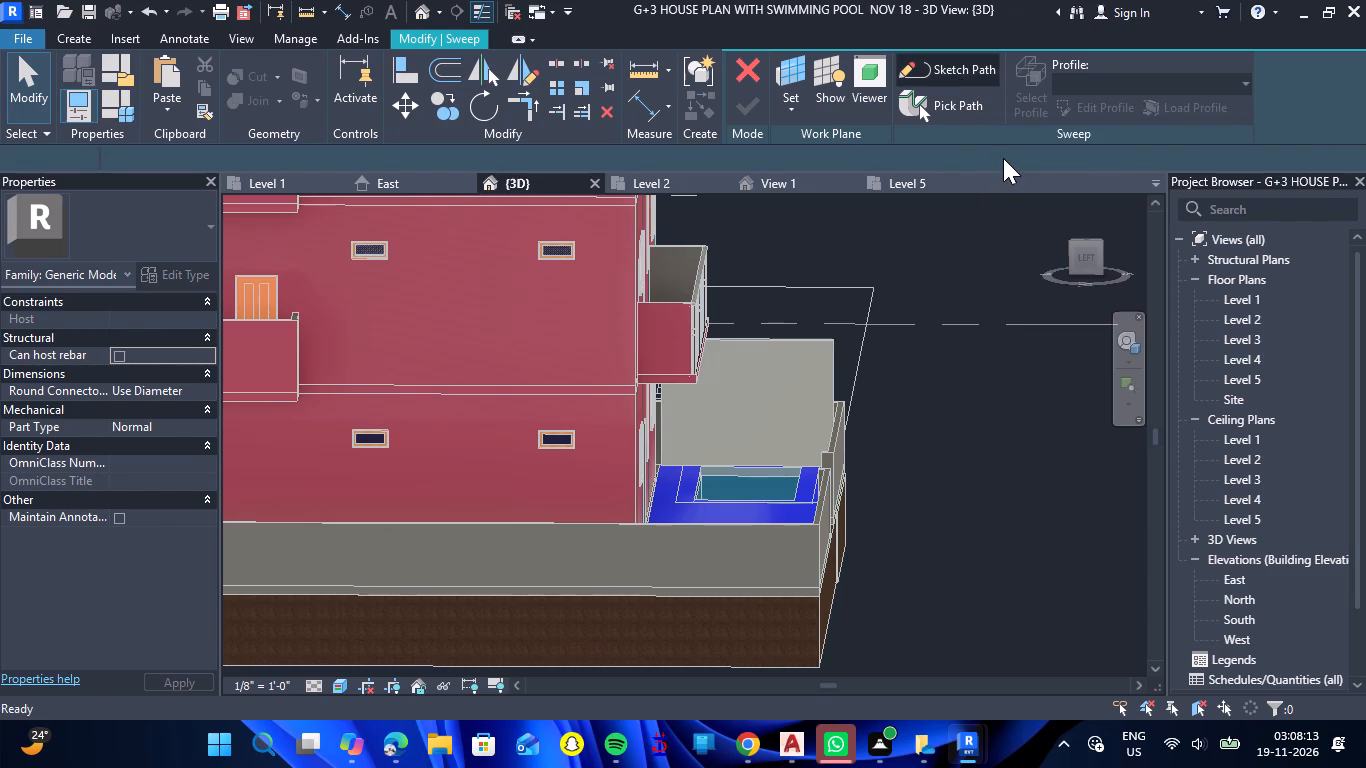
left_click(930, 114)
left_click(963, 183)
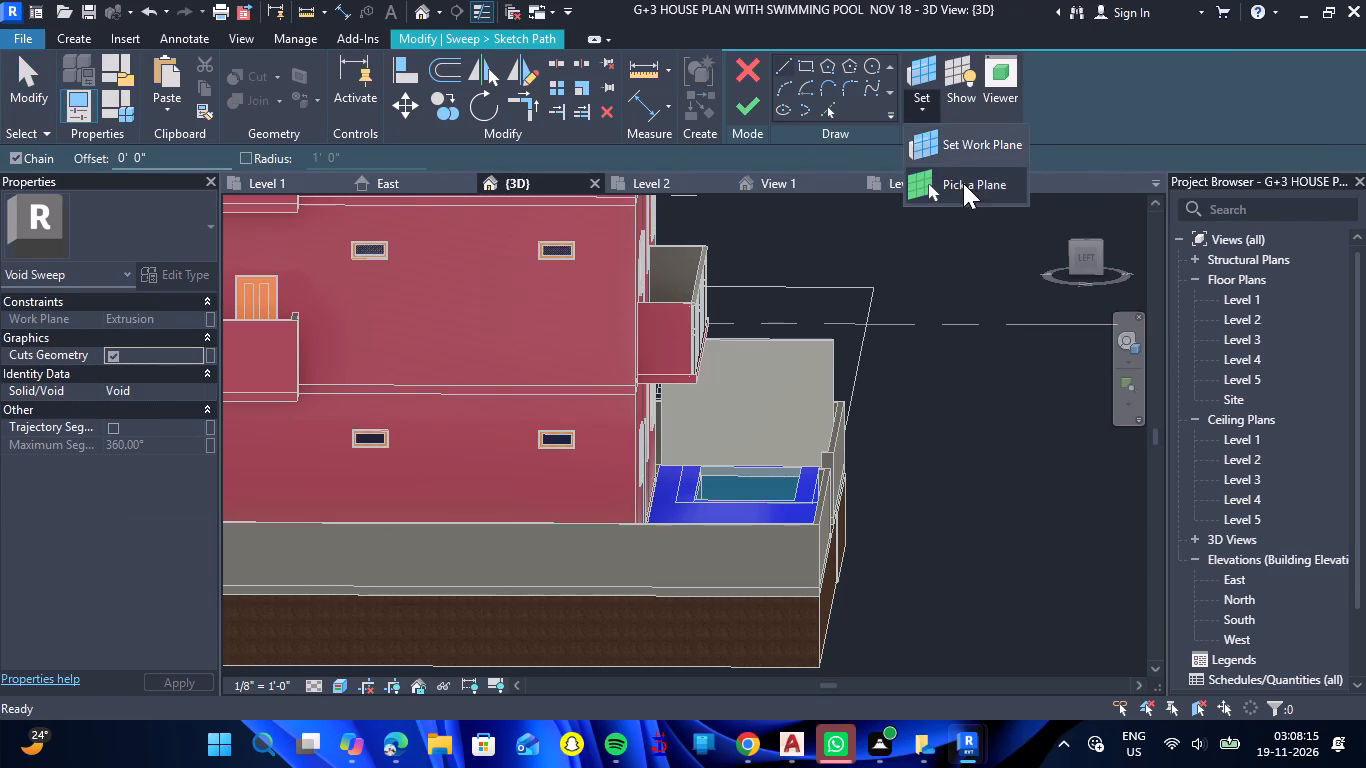
double_click(831, 343)
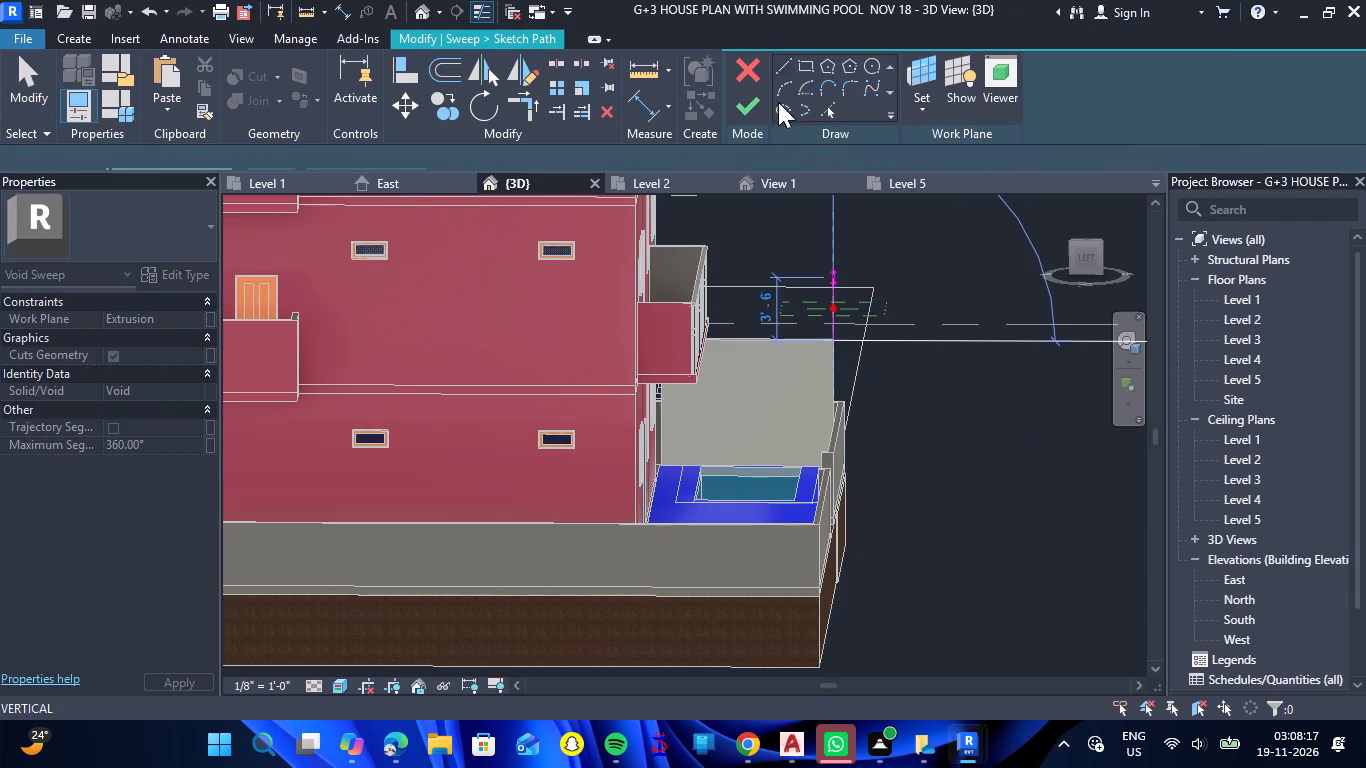
Sketch a rectangular sweep path with a 3" inset between the panel's opposite corners, about 9'-0" by 6'-6", and finish the path.
left_click(802, 73)
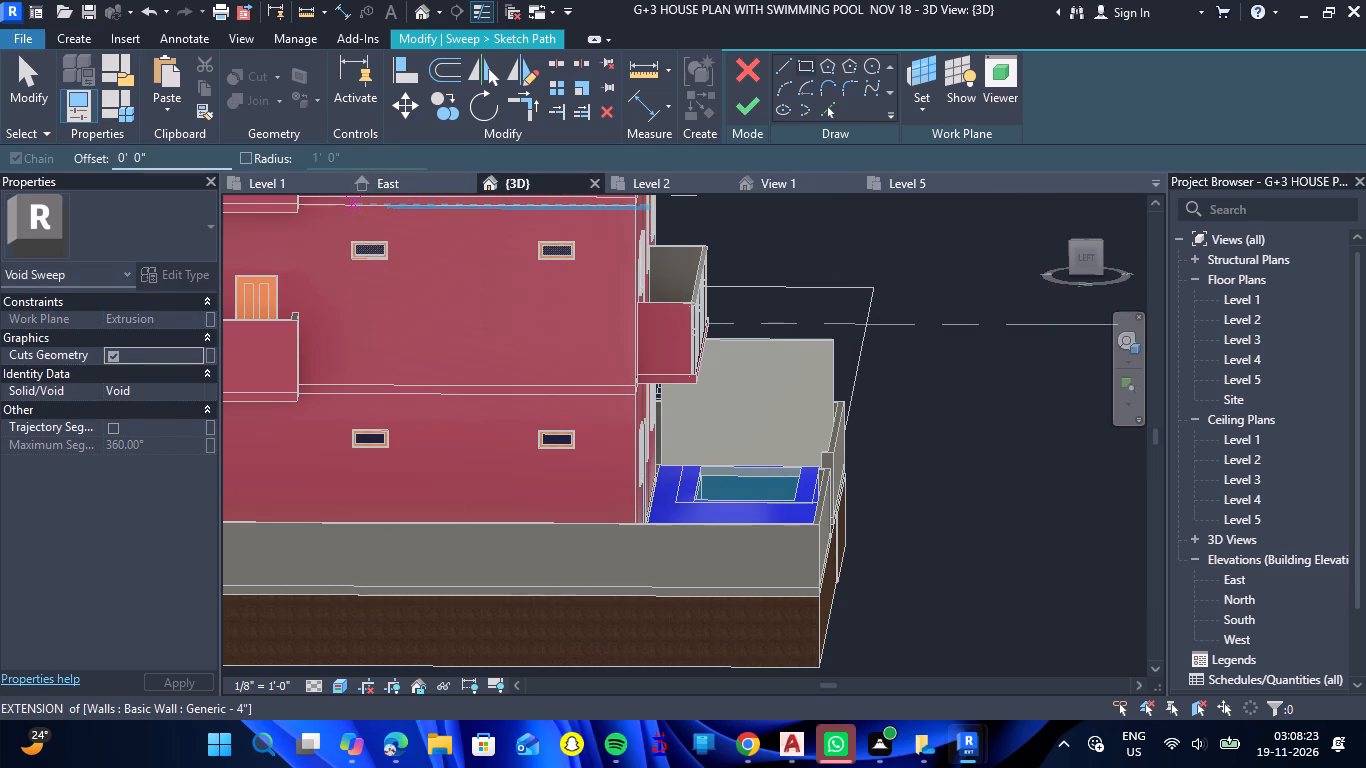
left_click(175, 158)
key("BackSpace")
key("BackSpace")
key("BackSpace")
key("BackSpace")
key("BackSpace")
key("BackSpace")
key("BackSpace")
key("BackSpace")
key("BackSpace")
key("BackSpace")
key("BackSpace")
key("BackSpace")
key("BackSpace")
key("BackSpace")
key("BackSpace")
key("BackSpace")
key("BackSpace")
key("BackSpace")
key("BackSpace")
key("BackSpace")
type("3\"")
key("Return")
left_click(830, 341)
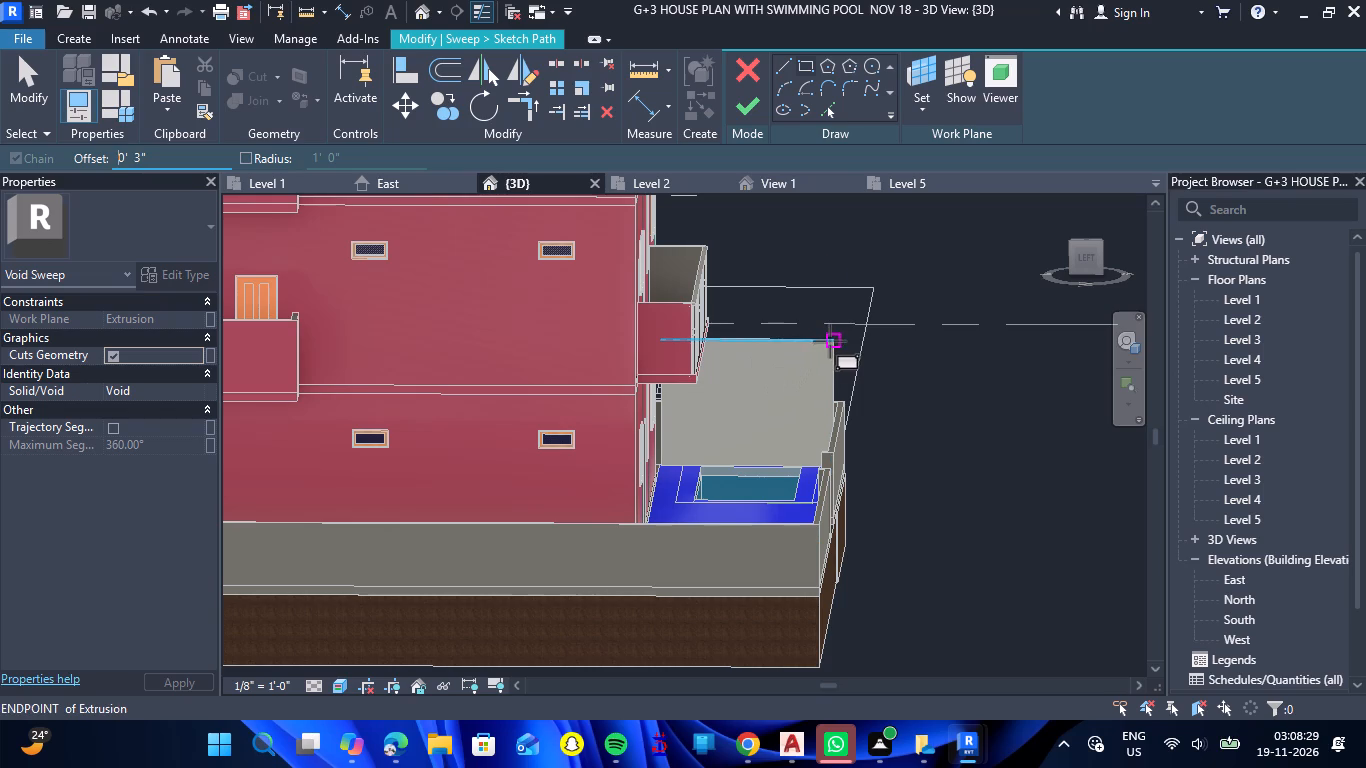
key("space")
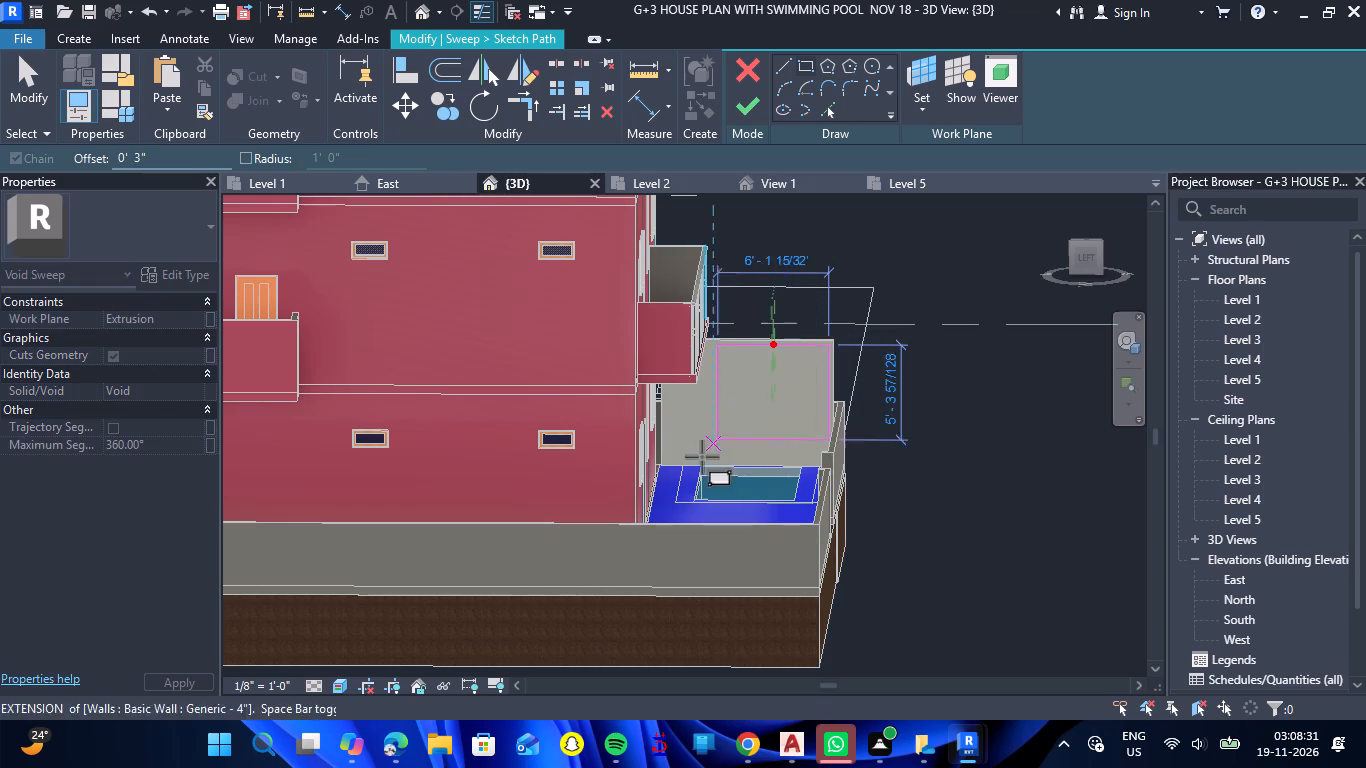
left_click(664, 464)
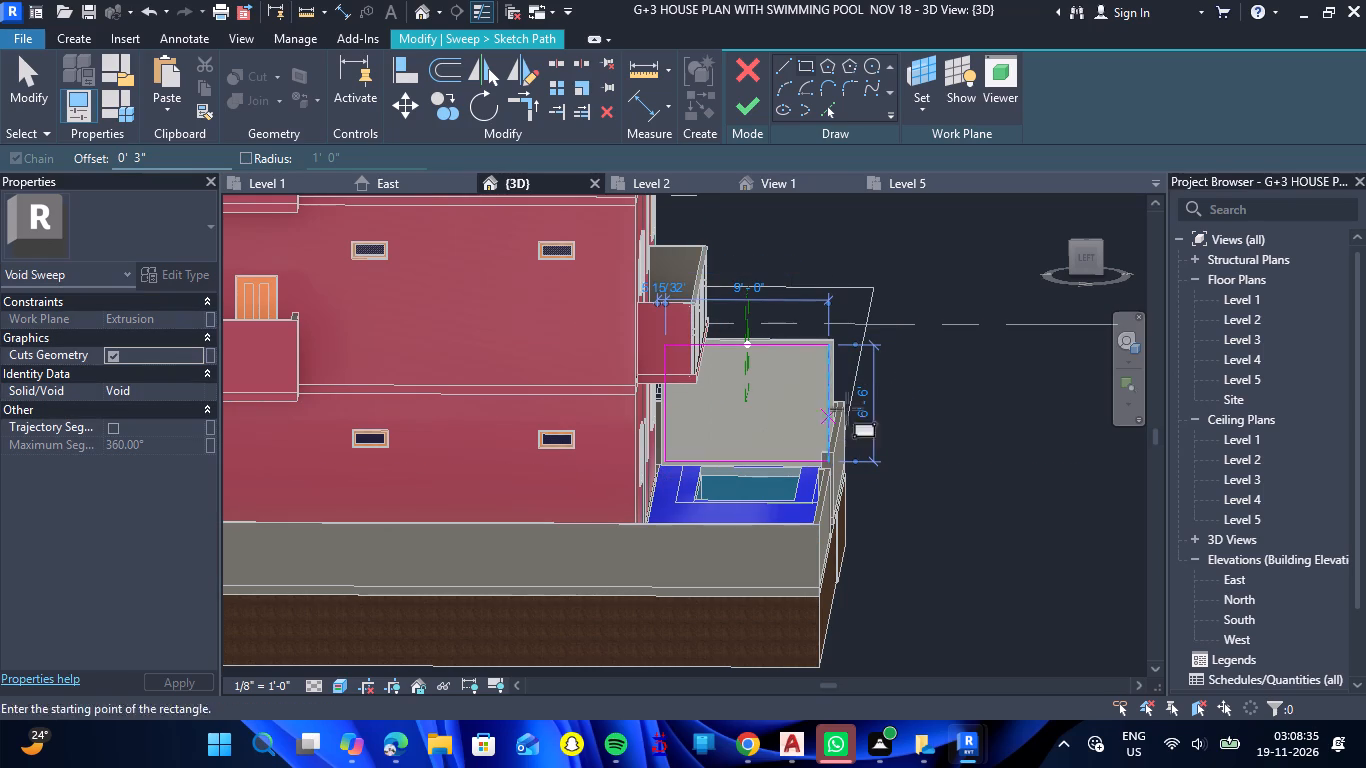
scroll(744, 342, "up", 14)
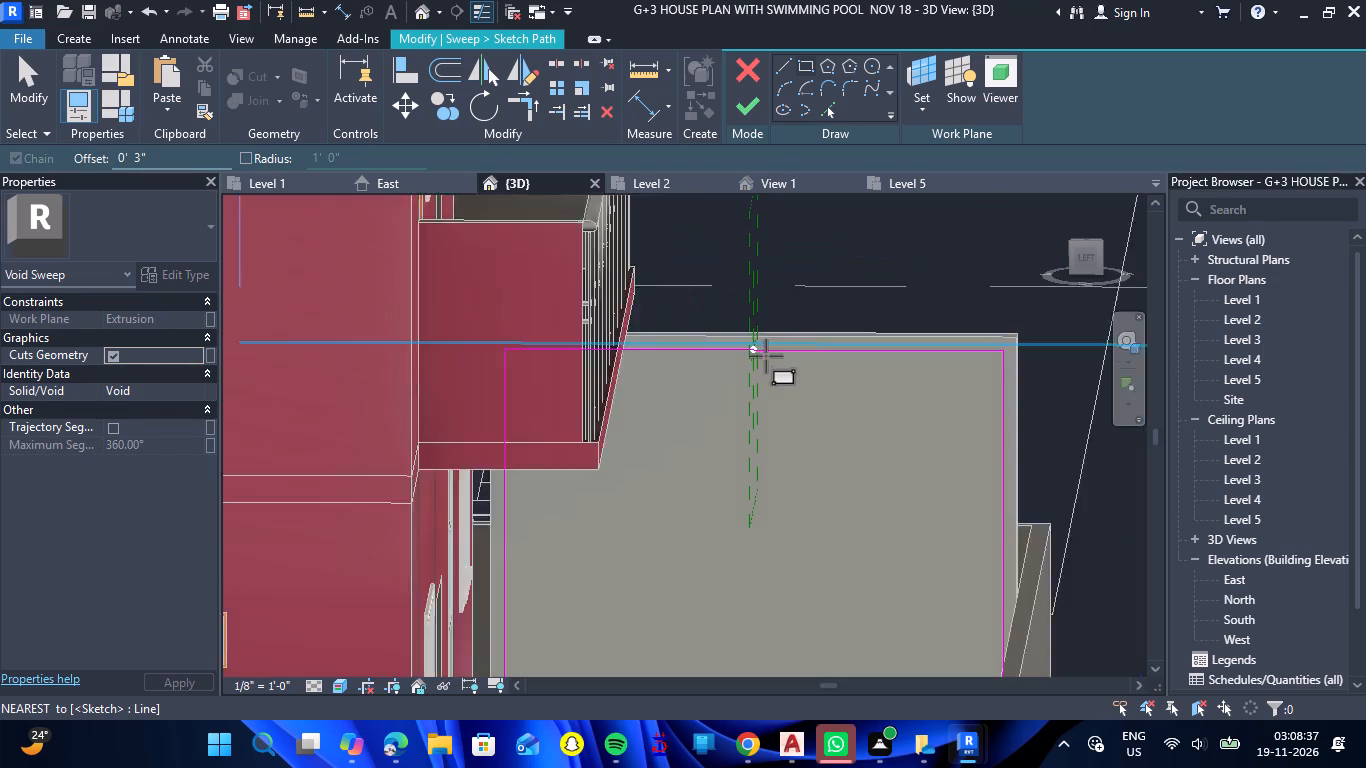
scroll(751, 338, "up", 4)
left_click(754, 111)
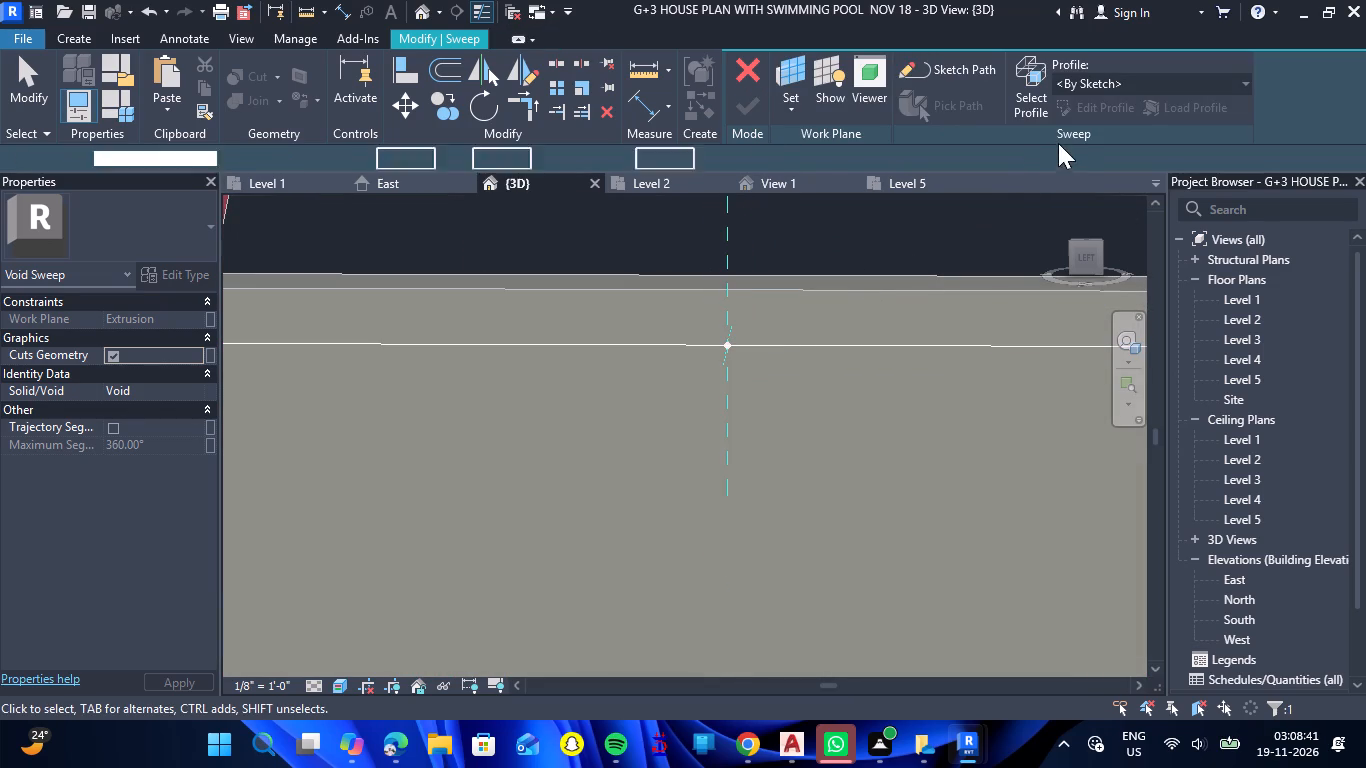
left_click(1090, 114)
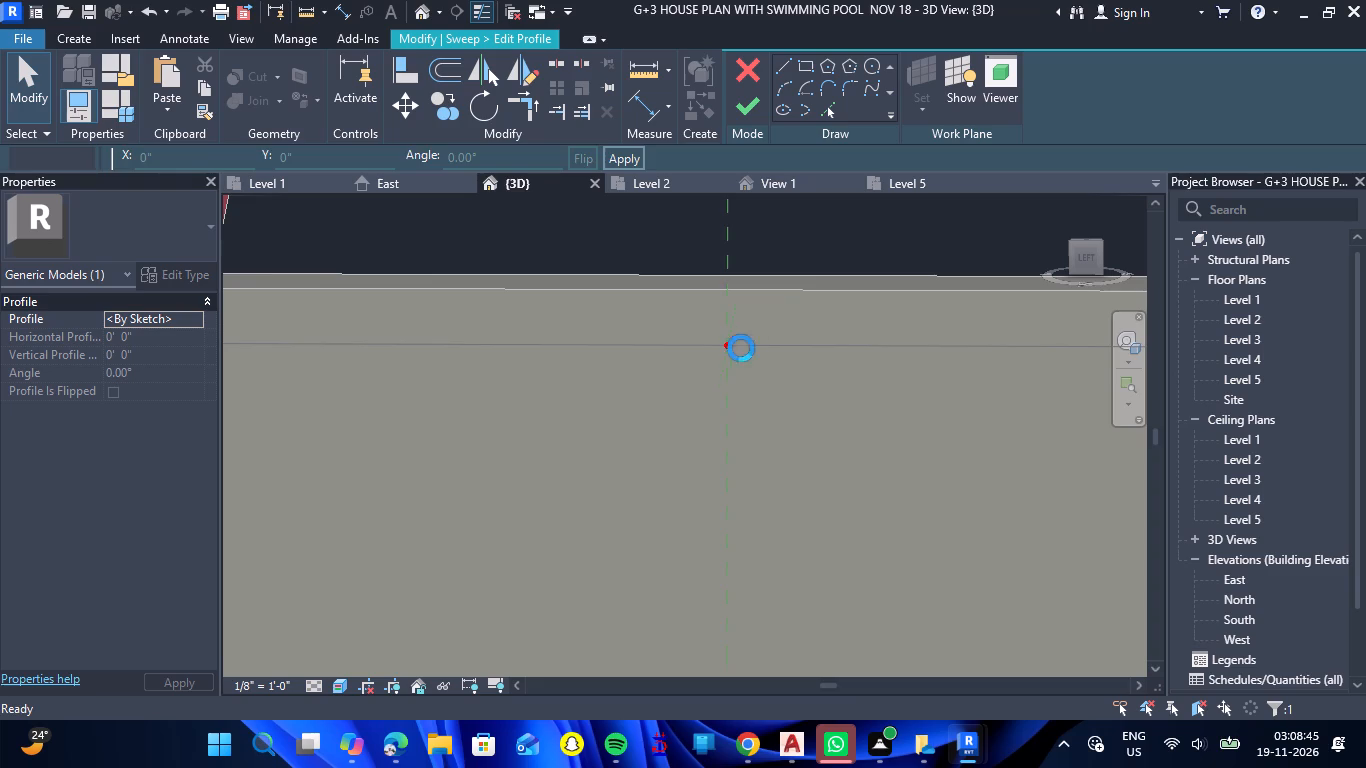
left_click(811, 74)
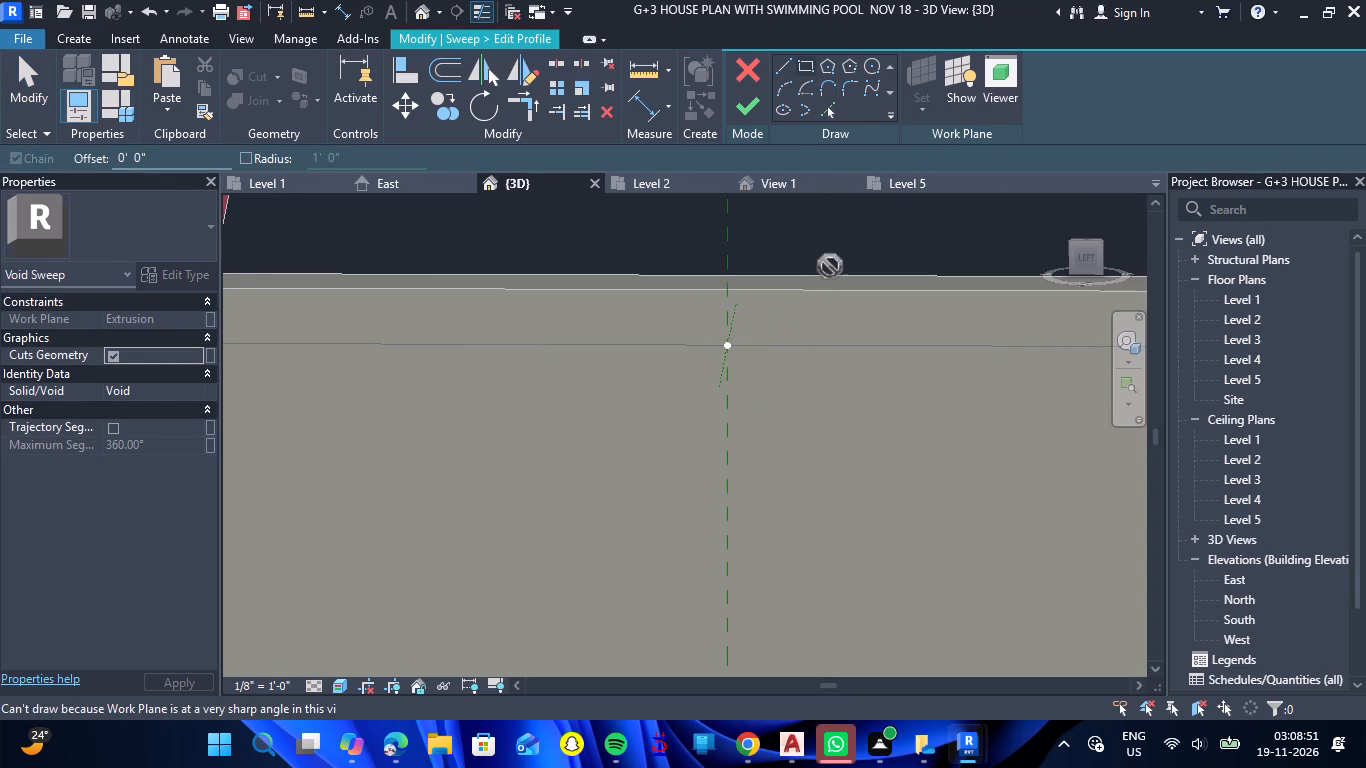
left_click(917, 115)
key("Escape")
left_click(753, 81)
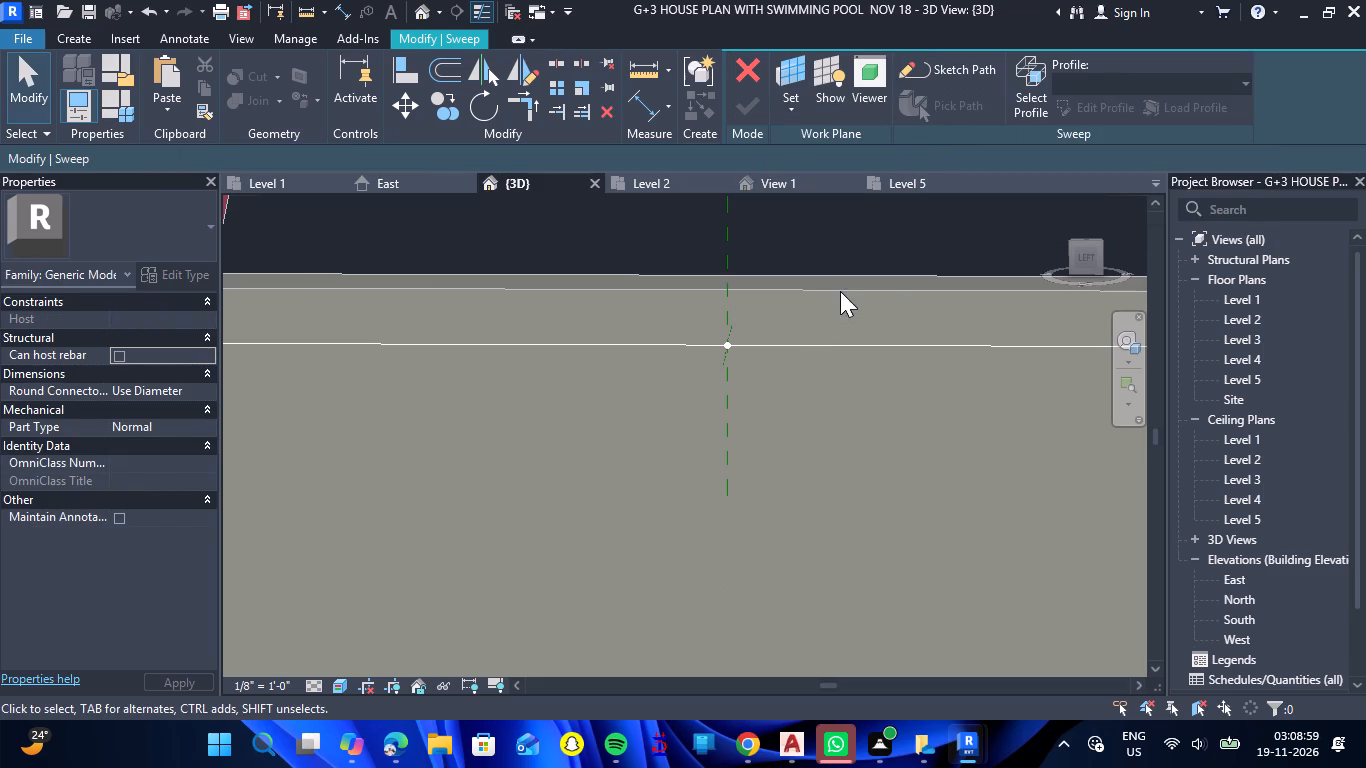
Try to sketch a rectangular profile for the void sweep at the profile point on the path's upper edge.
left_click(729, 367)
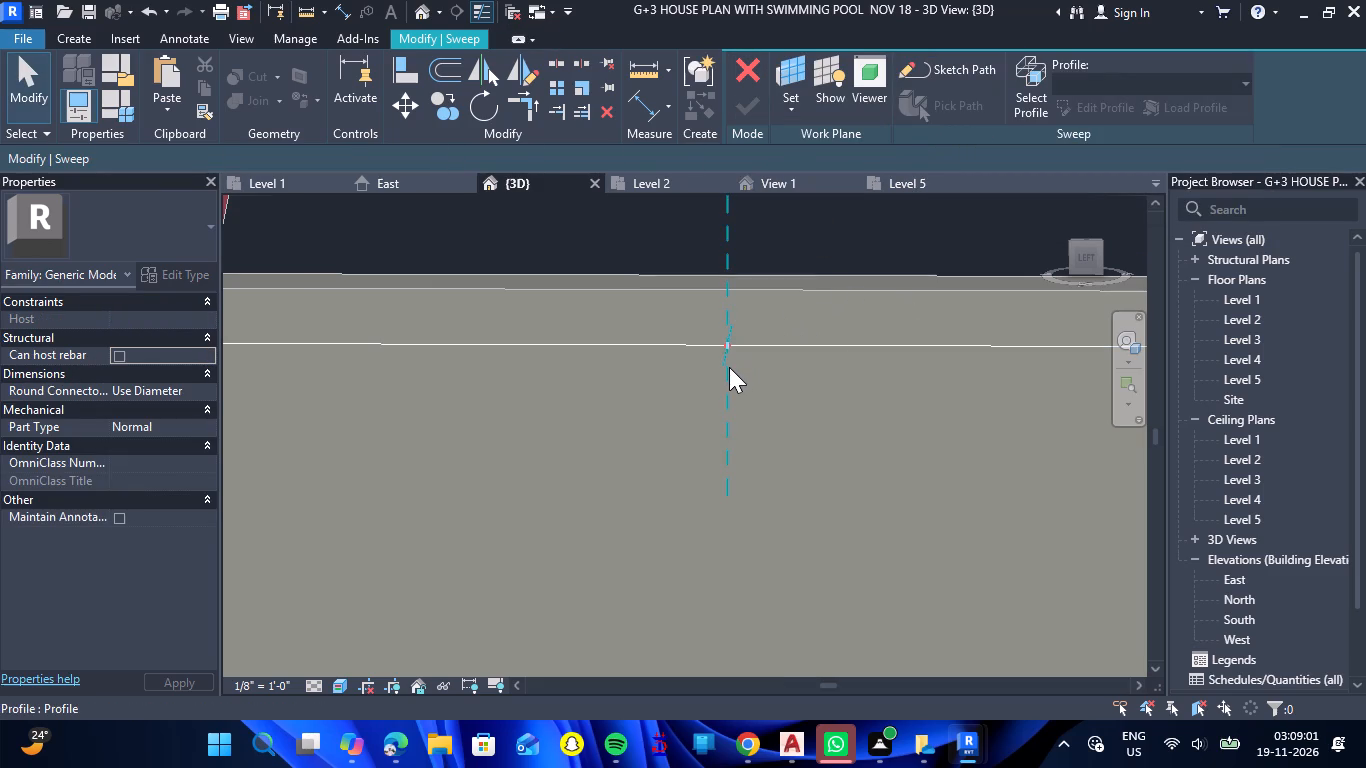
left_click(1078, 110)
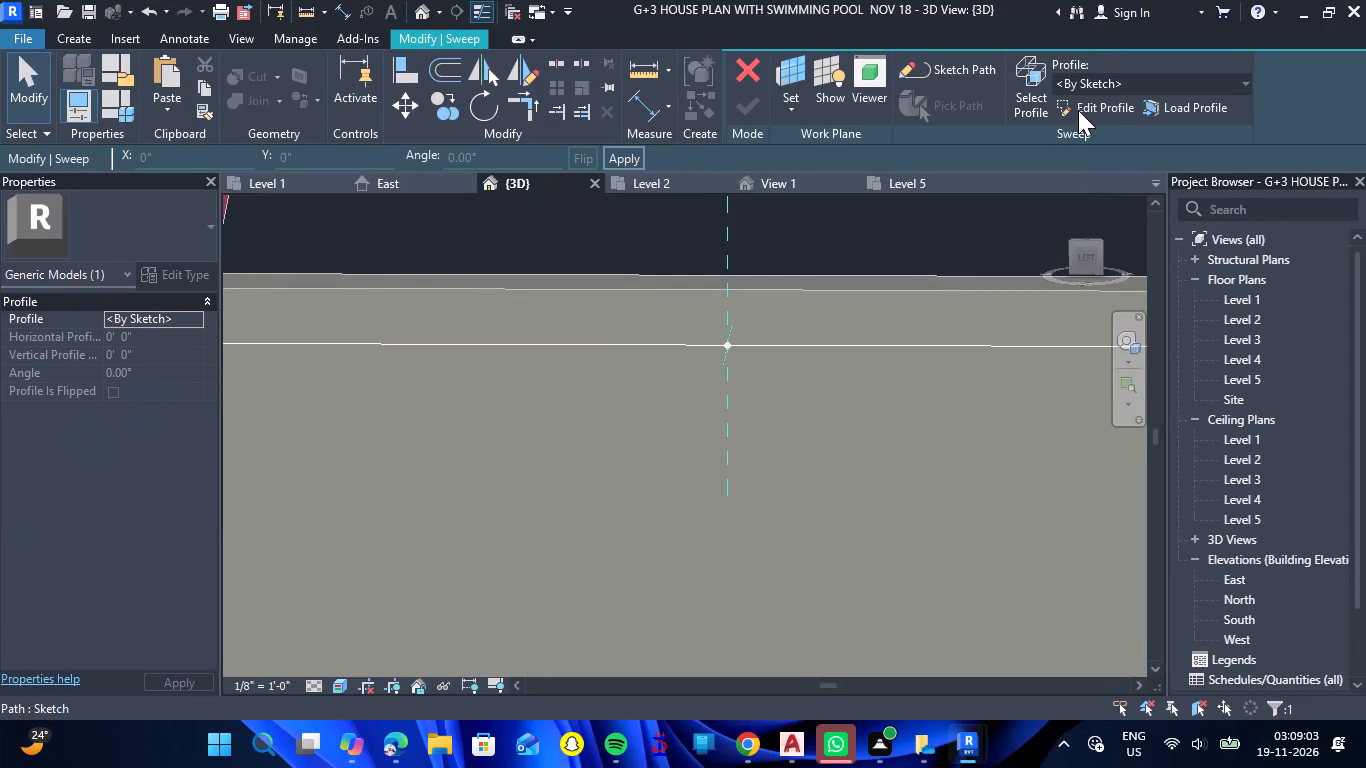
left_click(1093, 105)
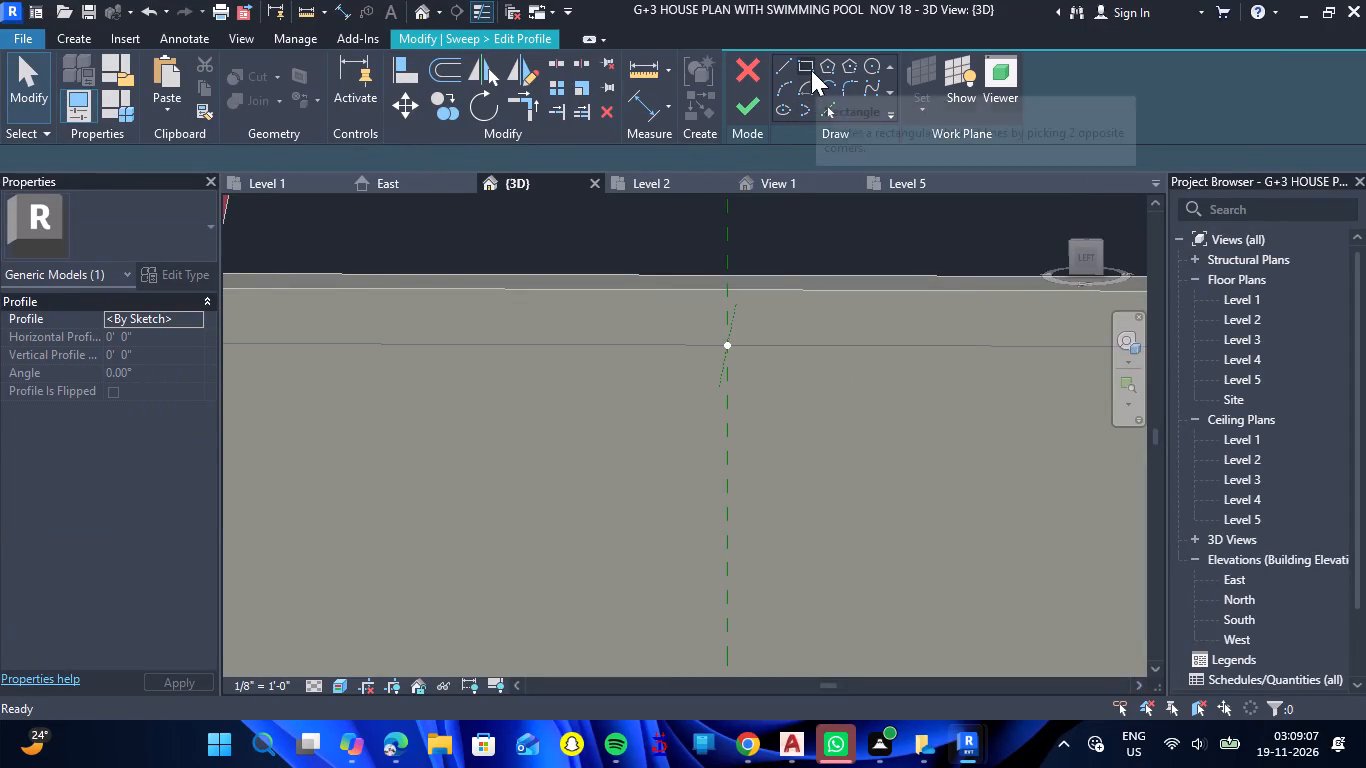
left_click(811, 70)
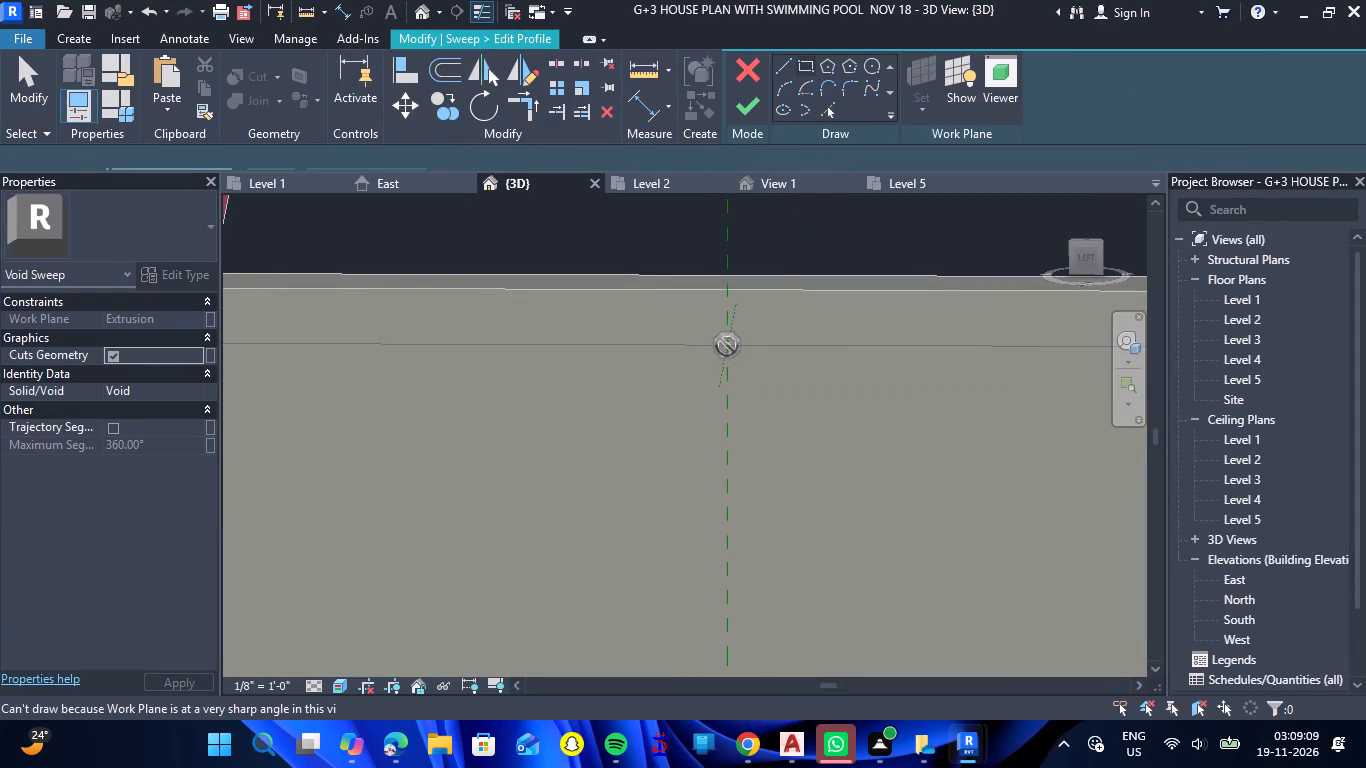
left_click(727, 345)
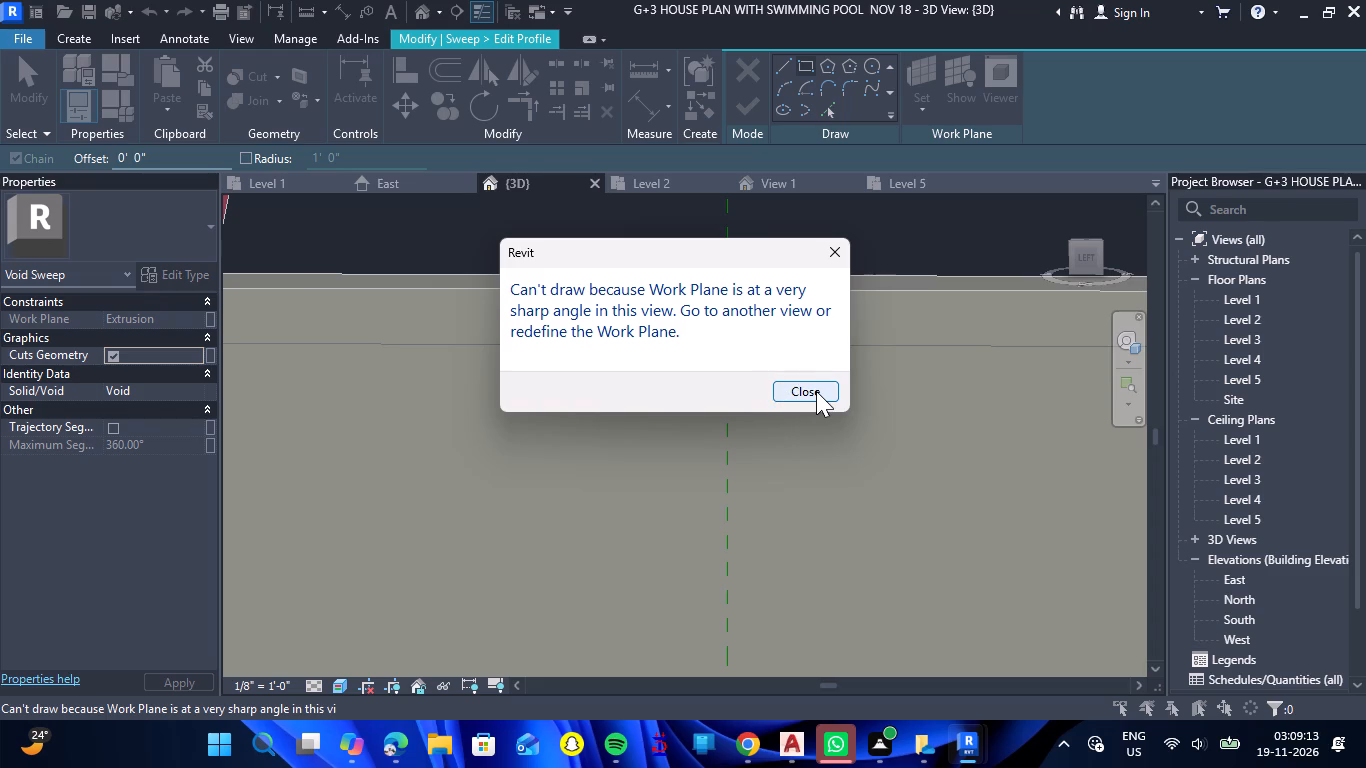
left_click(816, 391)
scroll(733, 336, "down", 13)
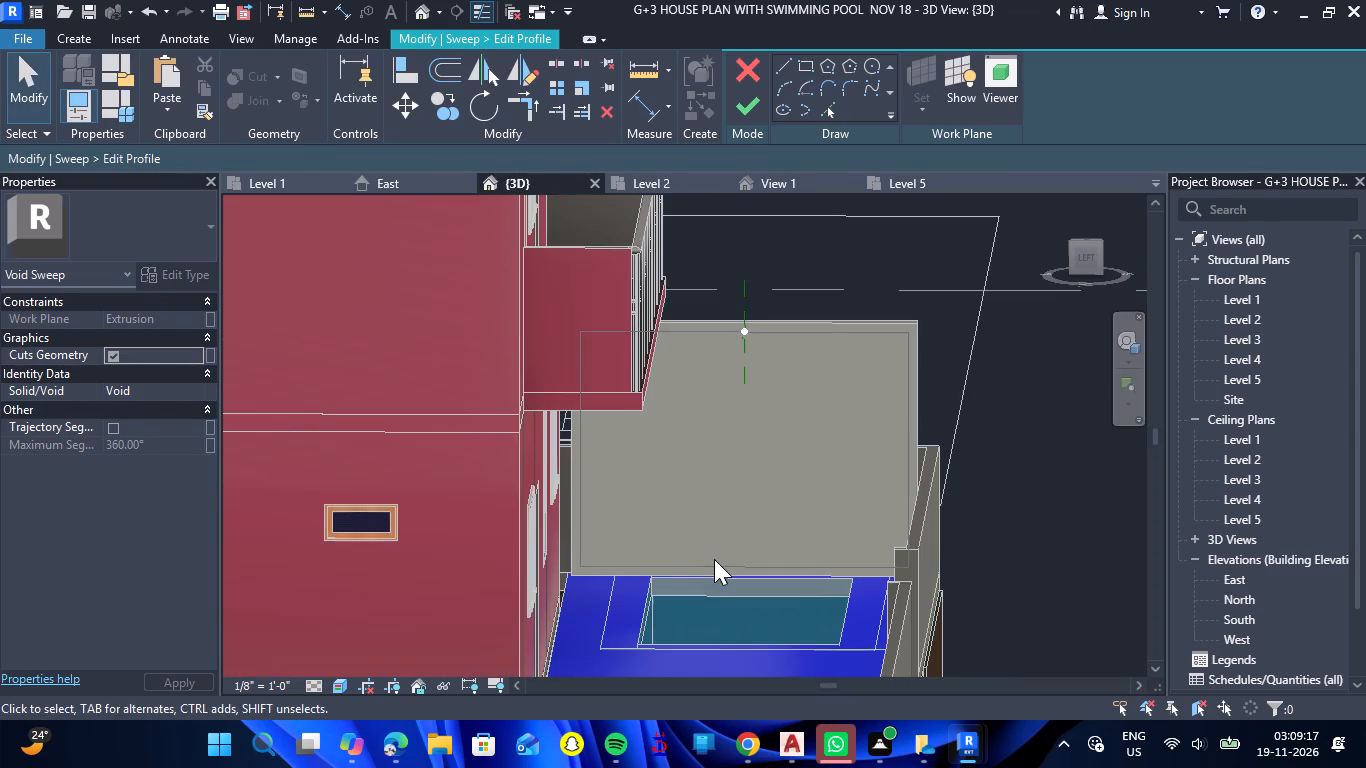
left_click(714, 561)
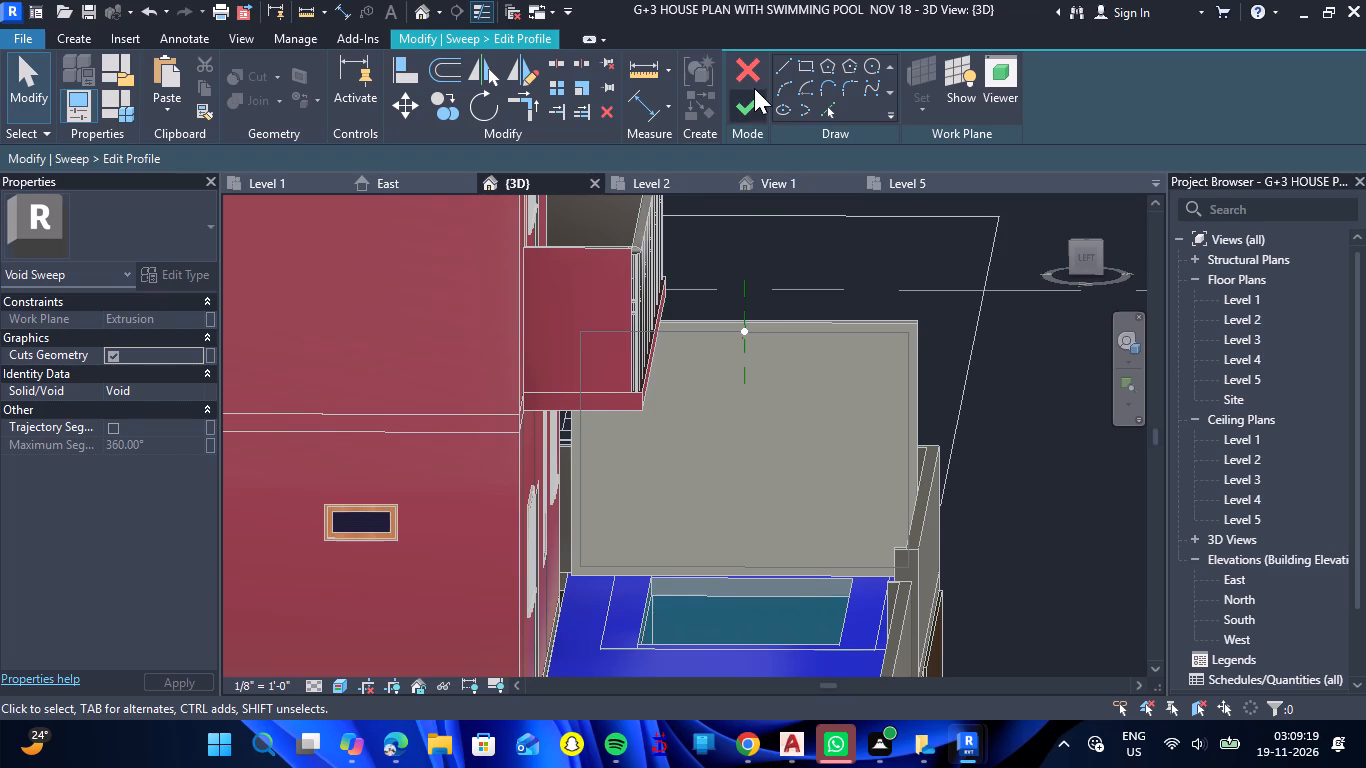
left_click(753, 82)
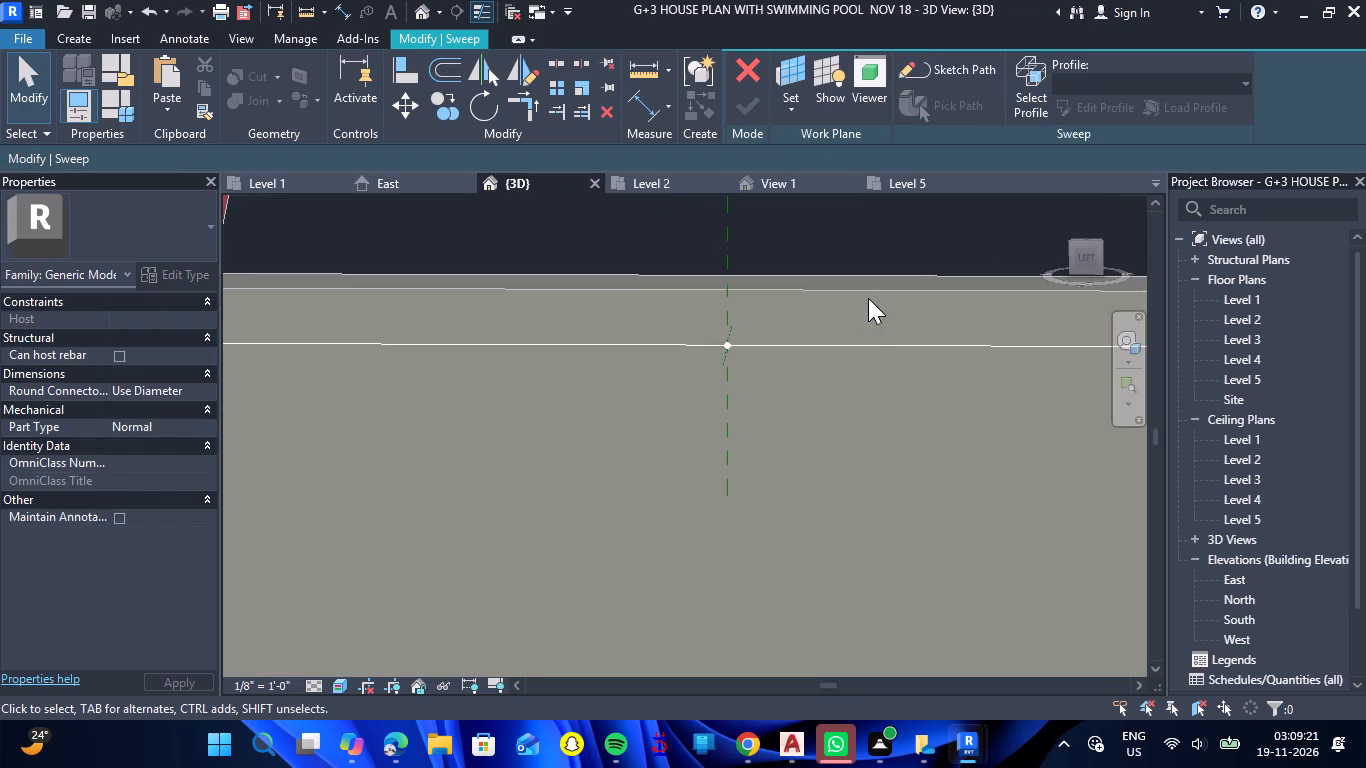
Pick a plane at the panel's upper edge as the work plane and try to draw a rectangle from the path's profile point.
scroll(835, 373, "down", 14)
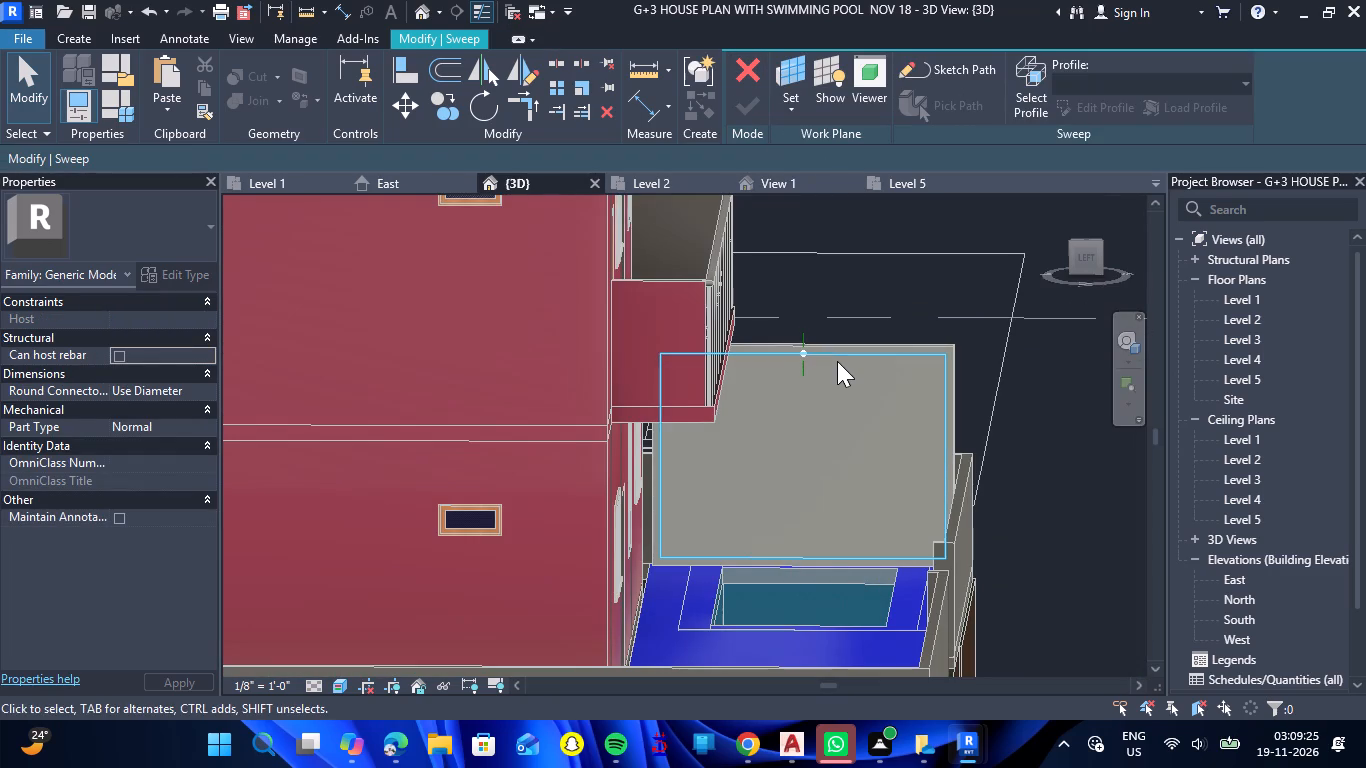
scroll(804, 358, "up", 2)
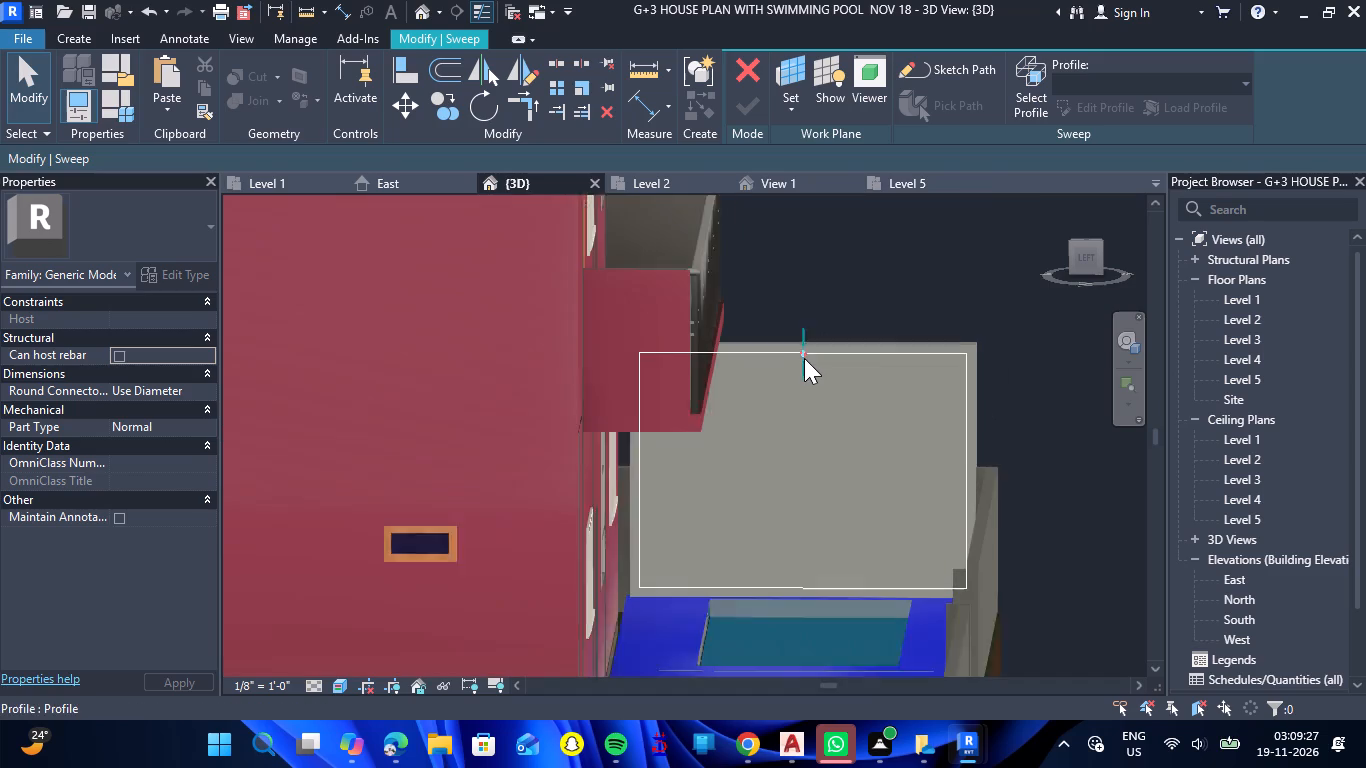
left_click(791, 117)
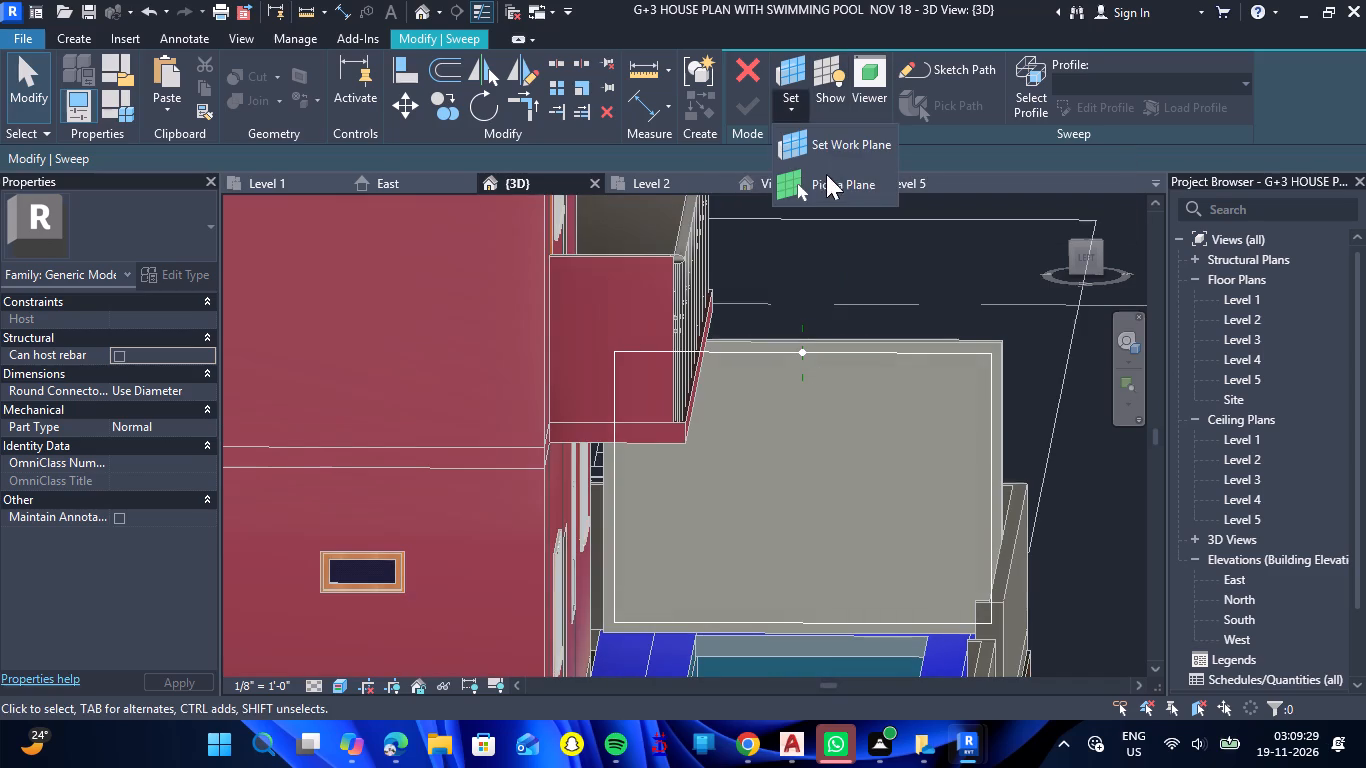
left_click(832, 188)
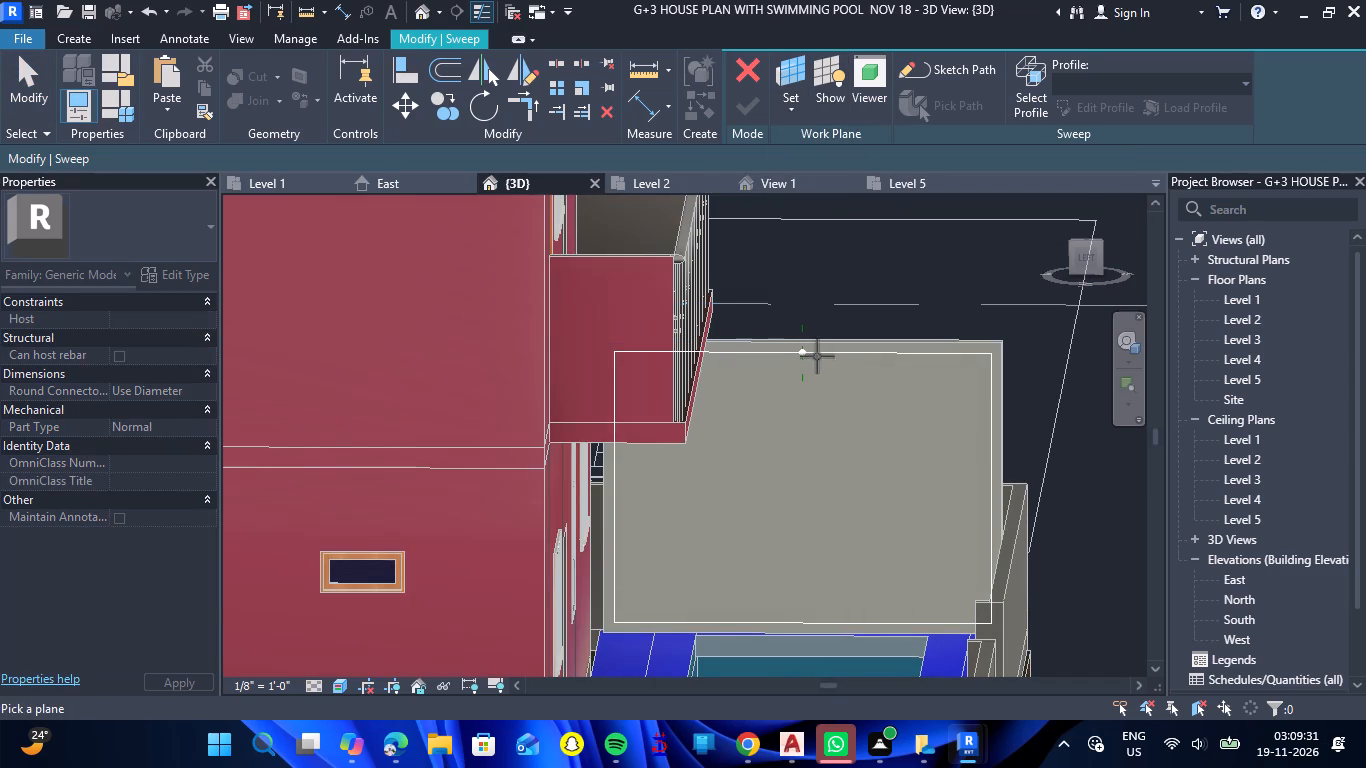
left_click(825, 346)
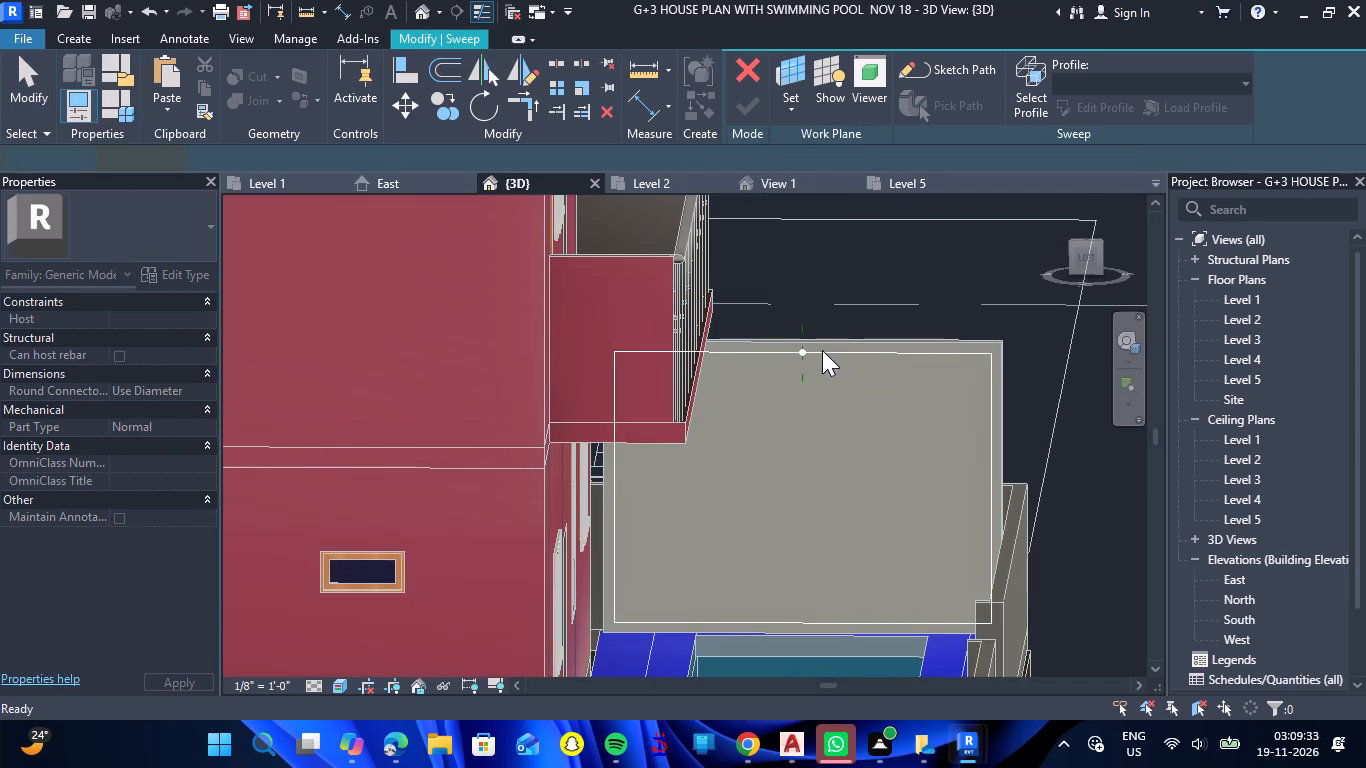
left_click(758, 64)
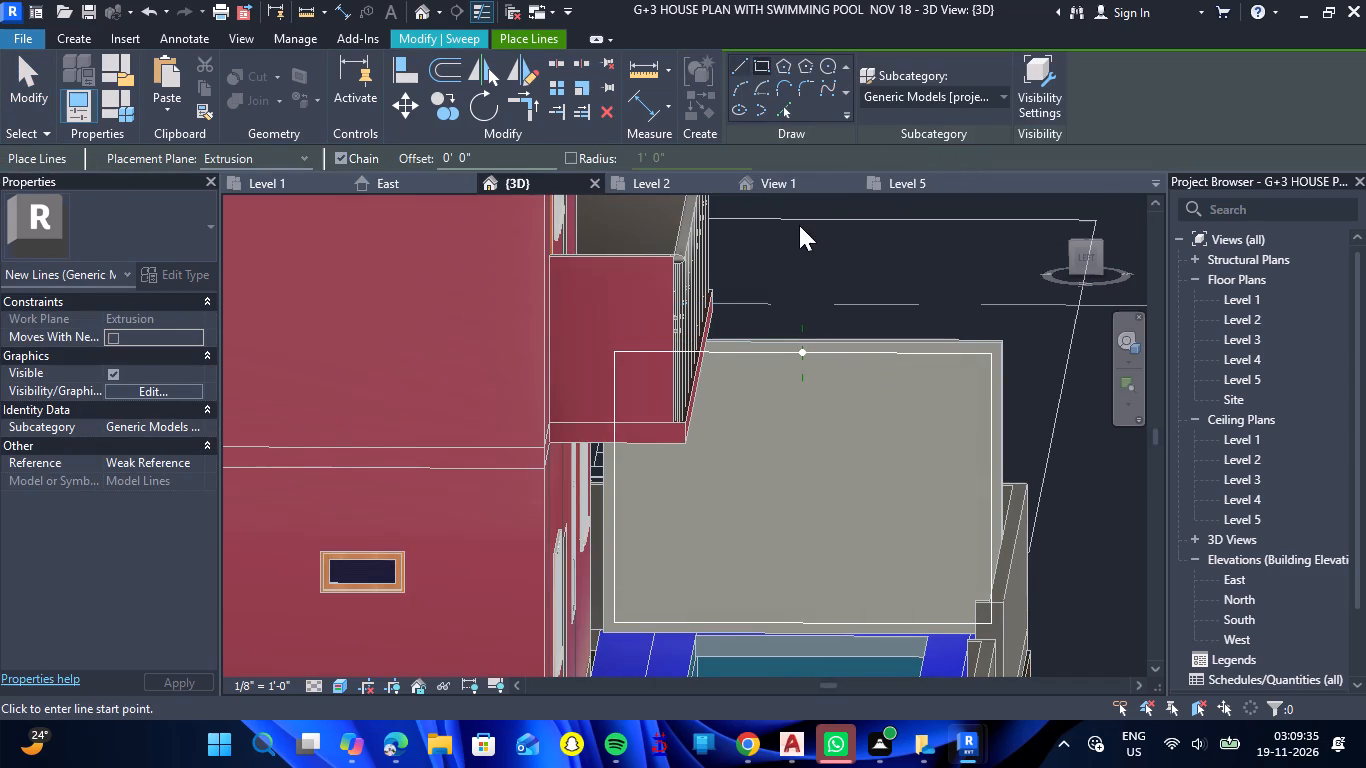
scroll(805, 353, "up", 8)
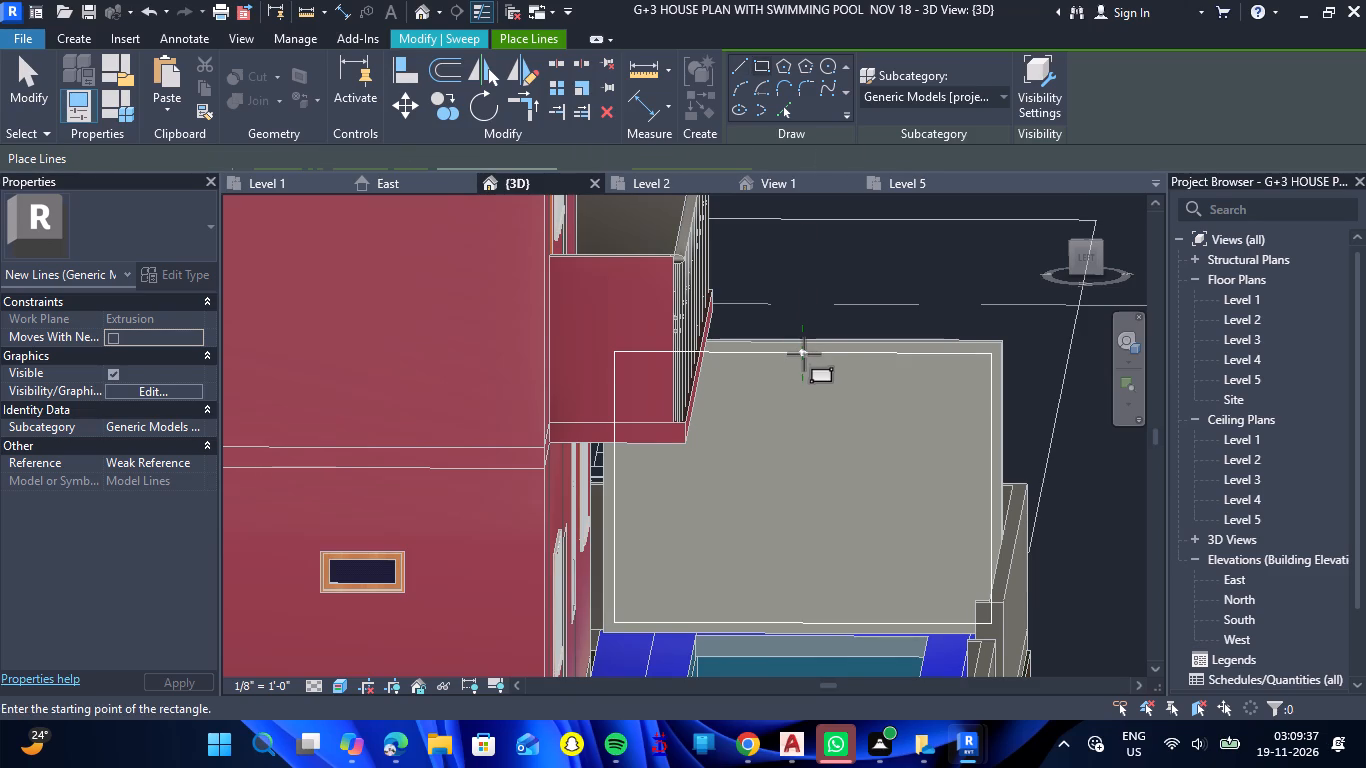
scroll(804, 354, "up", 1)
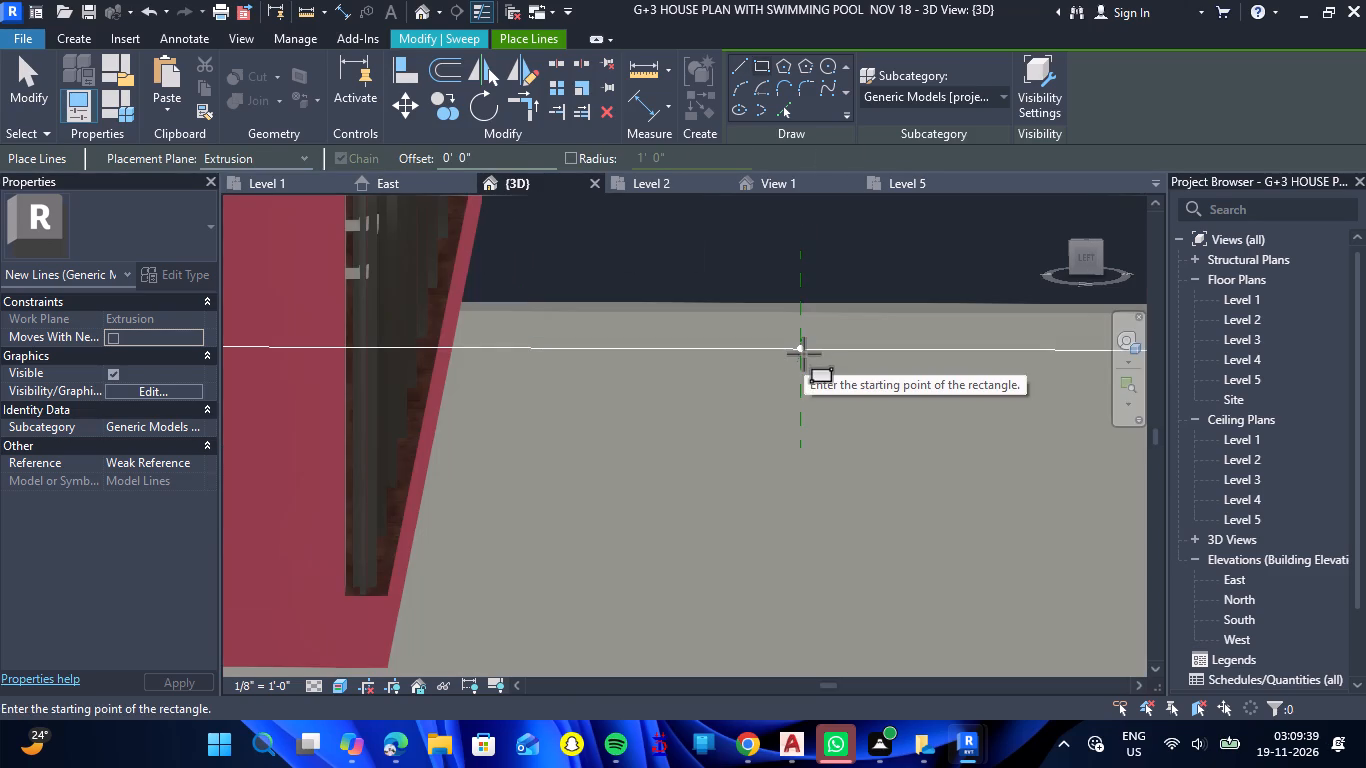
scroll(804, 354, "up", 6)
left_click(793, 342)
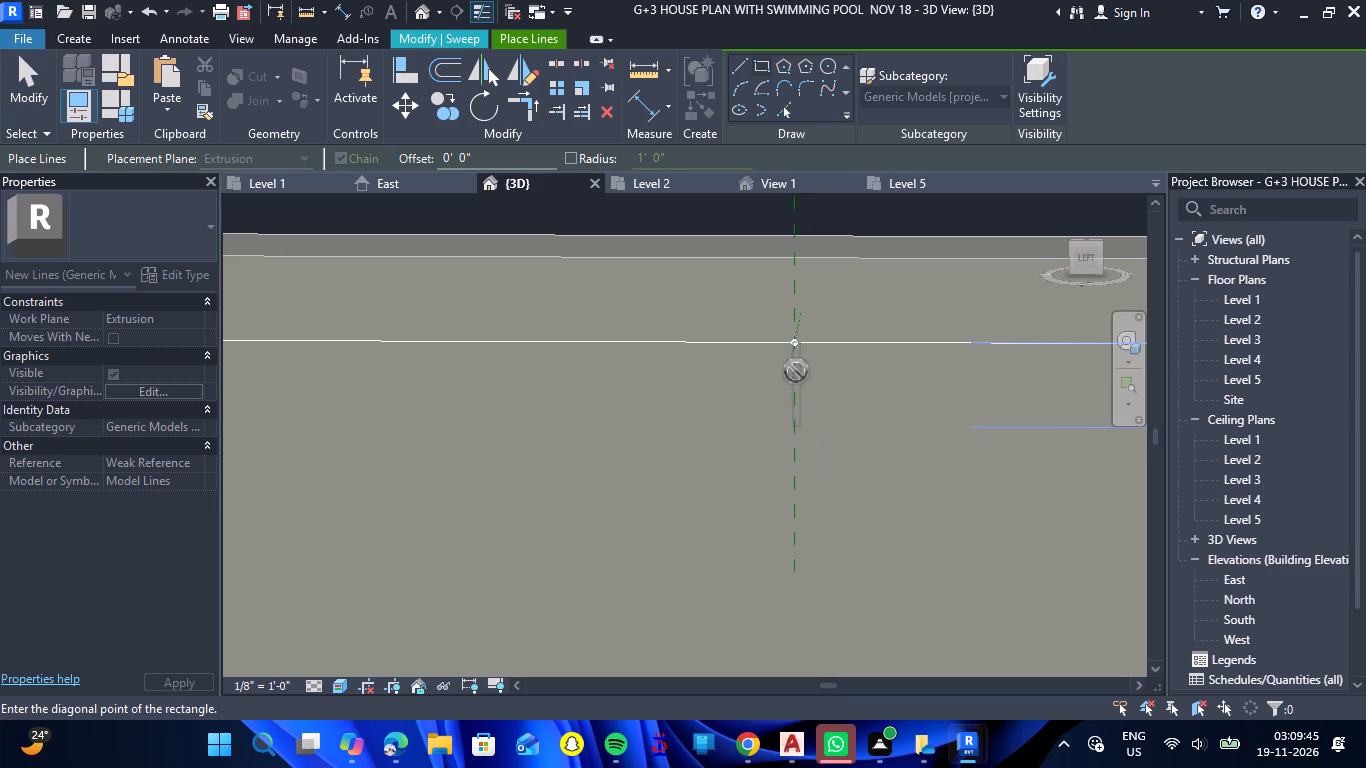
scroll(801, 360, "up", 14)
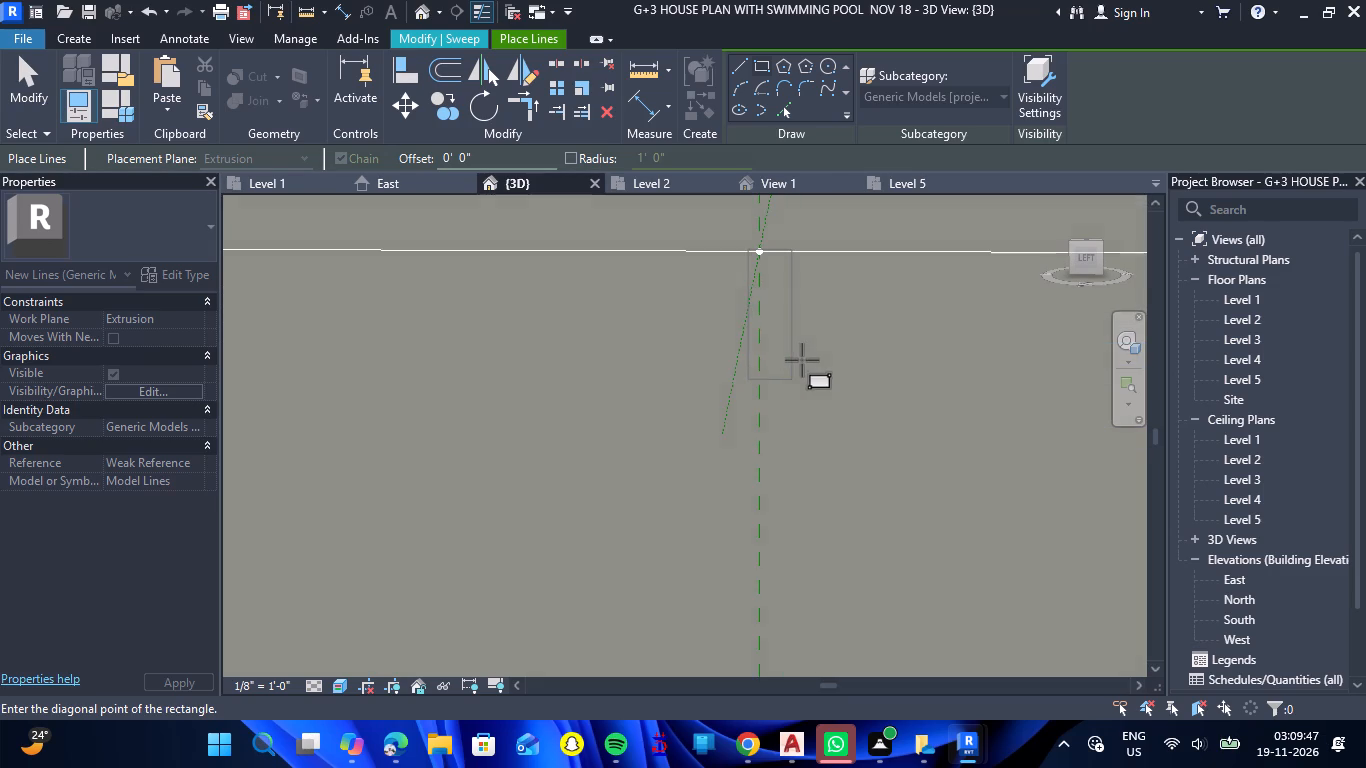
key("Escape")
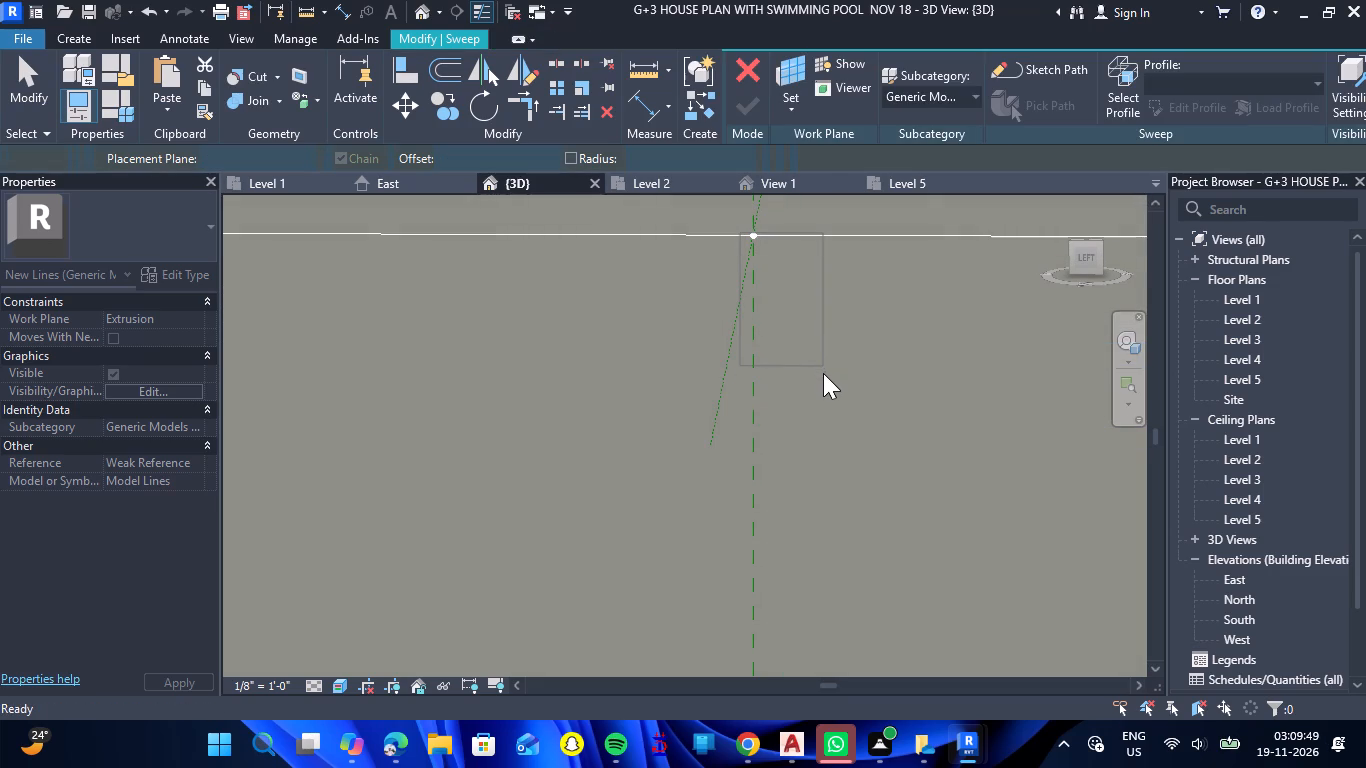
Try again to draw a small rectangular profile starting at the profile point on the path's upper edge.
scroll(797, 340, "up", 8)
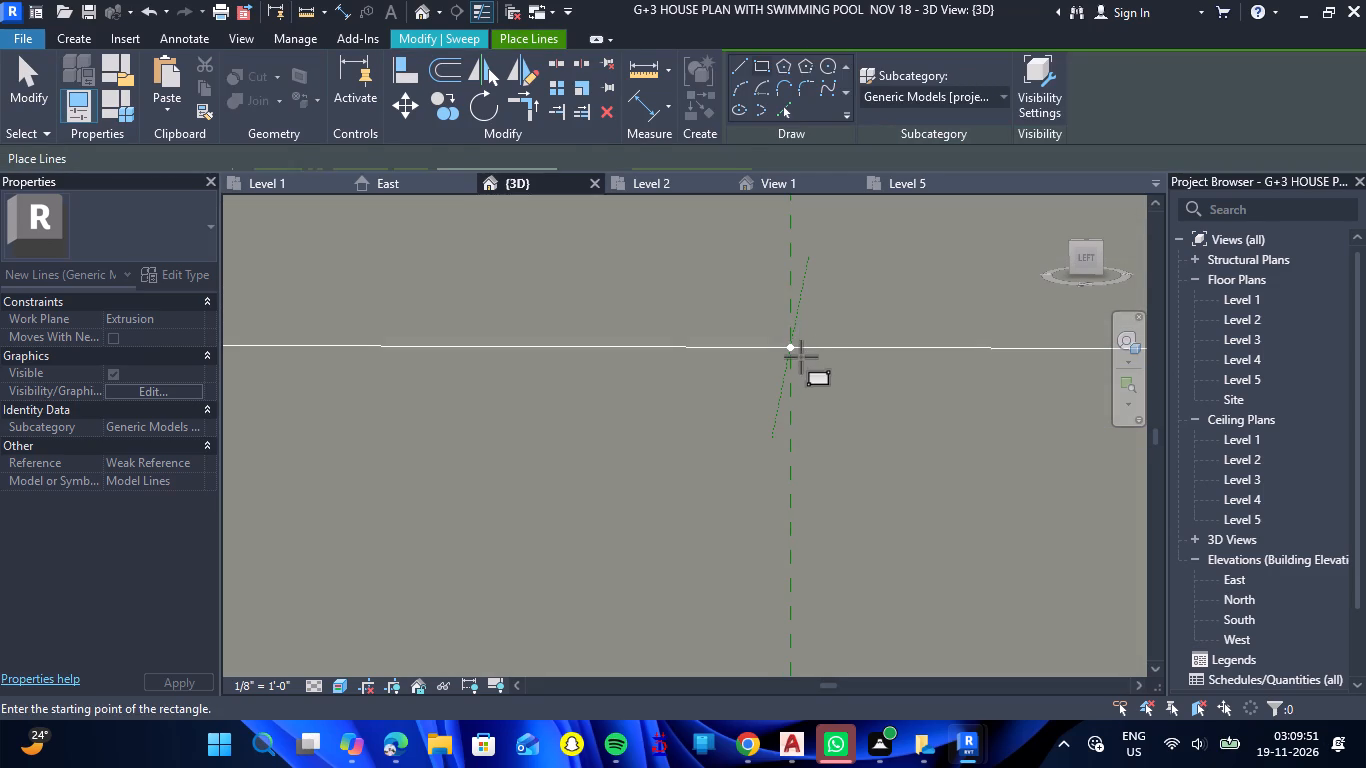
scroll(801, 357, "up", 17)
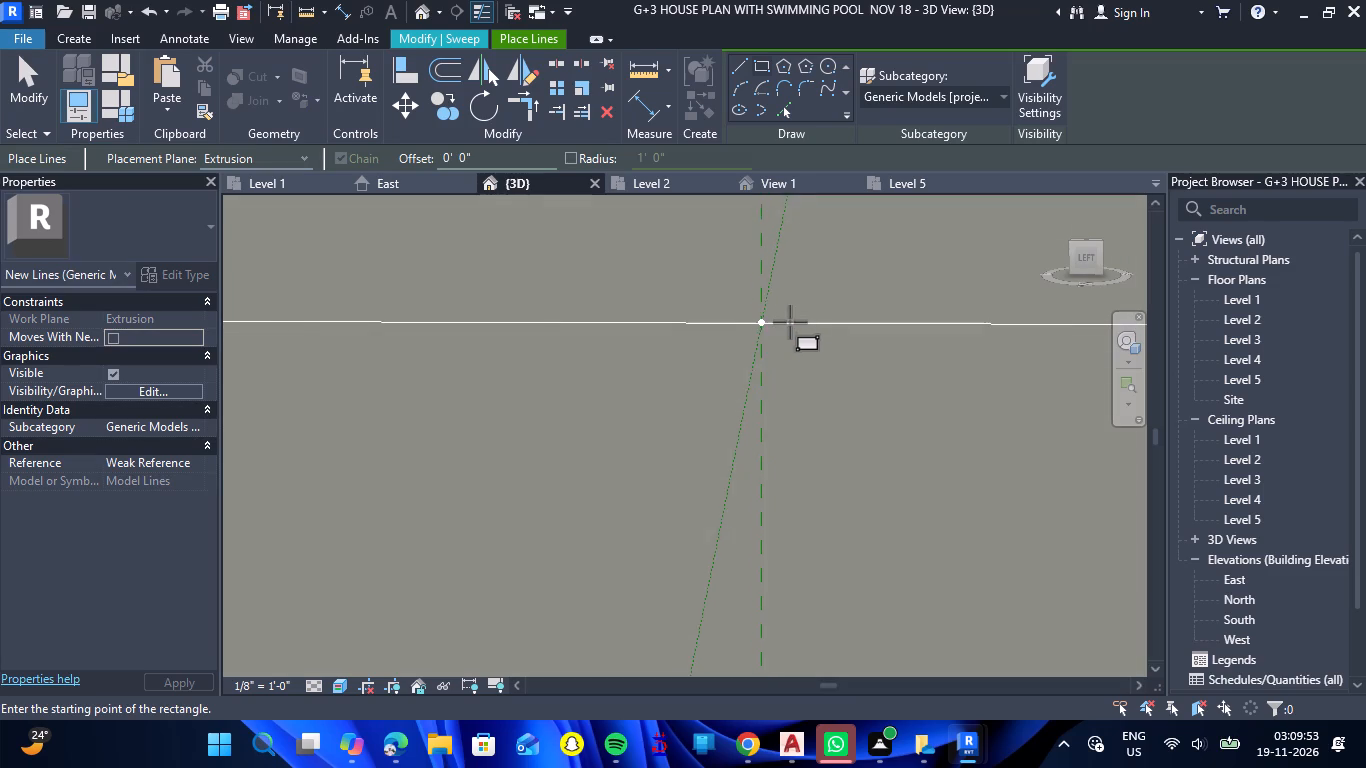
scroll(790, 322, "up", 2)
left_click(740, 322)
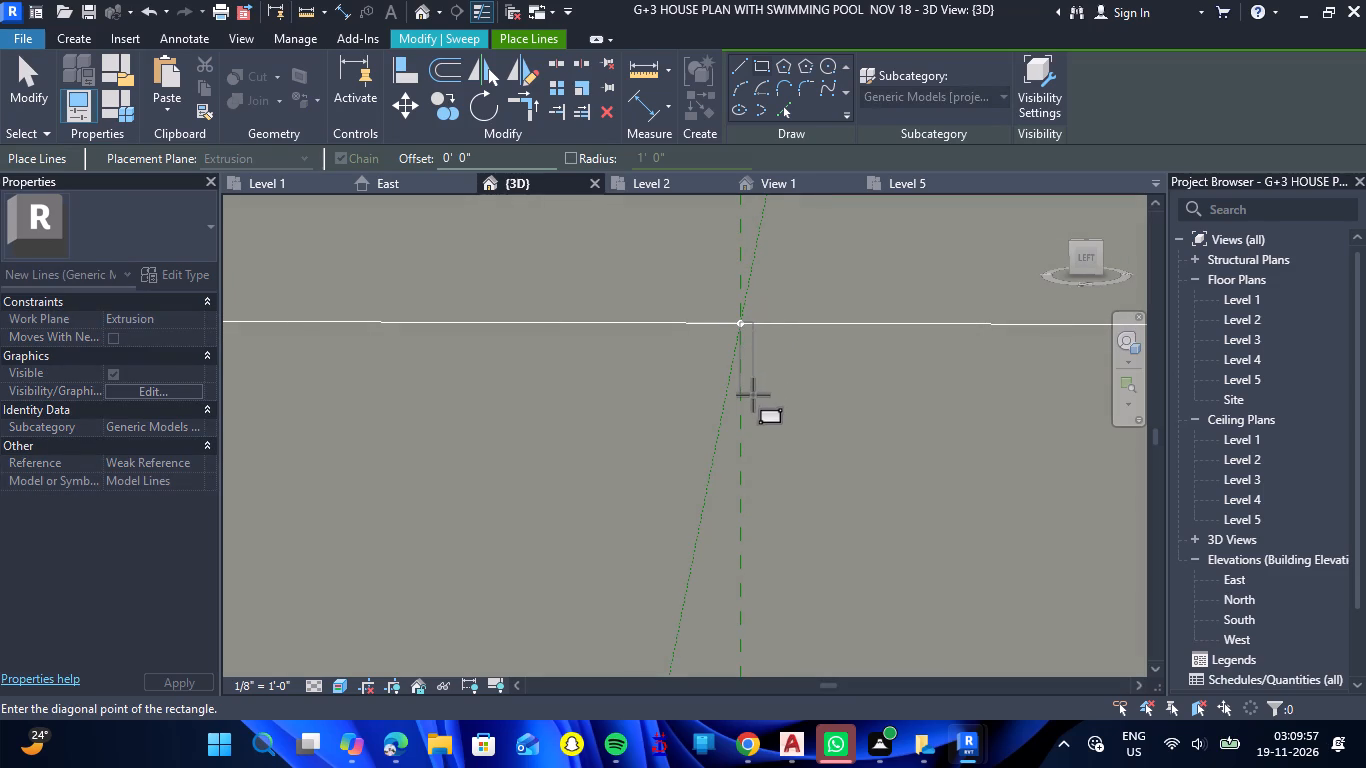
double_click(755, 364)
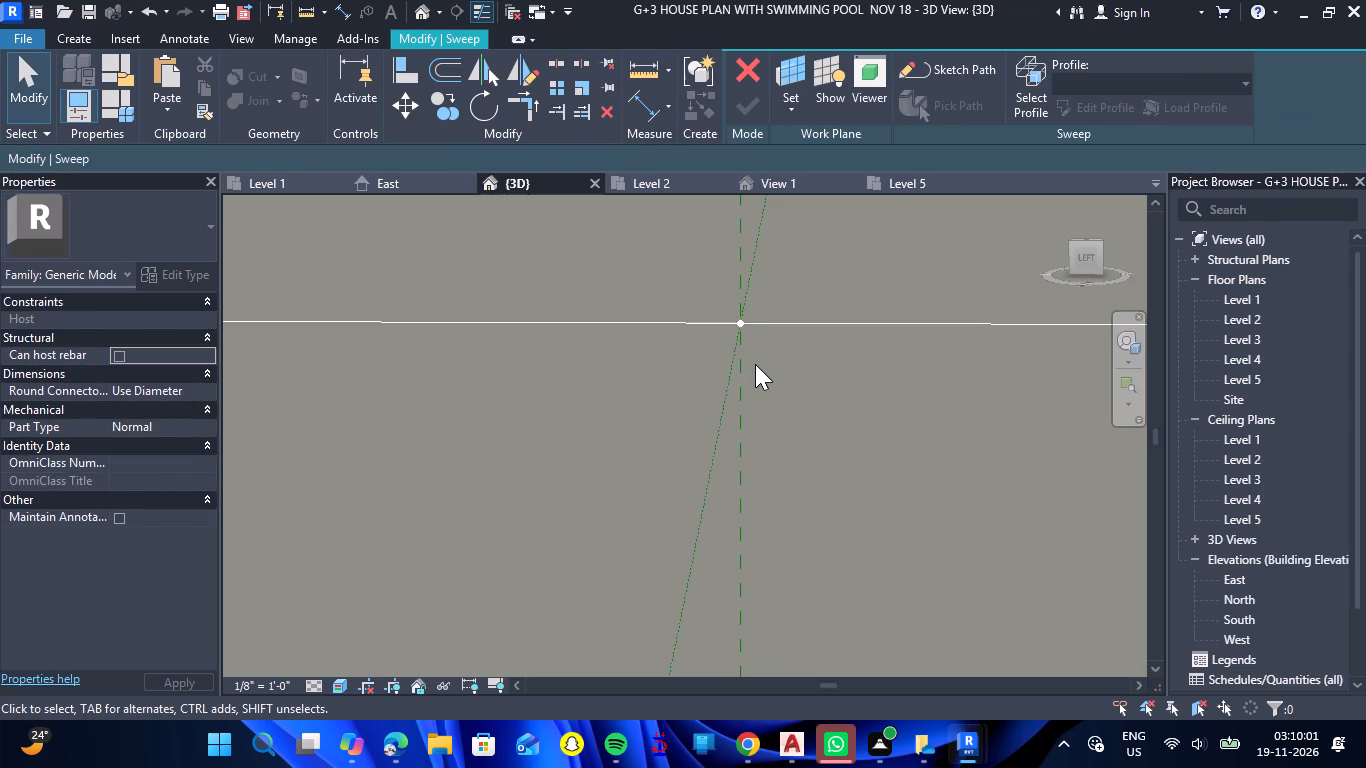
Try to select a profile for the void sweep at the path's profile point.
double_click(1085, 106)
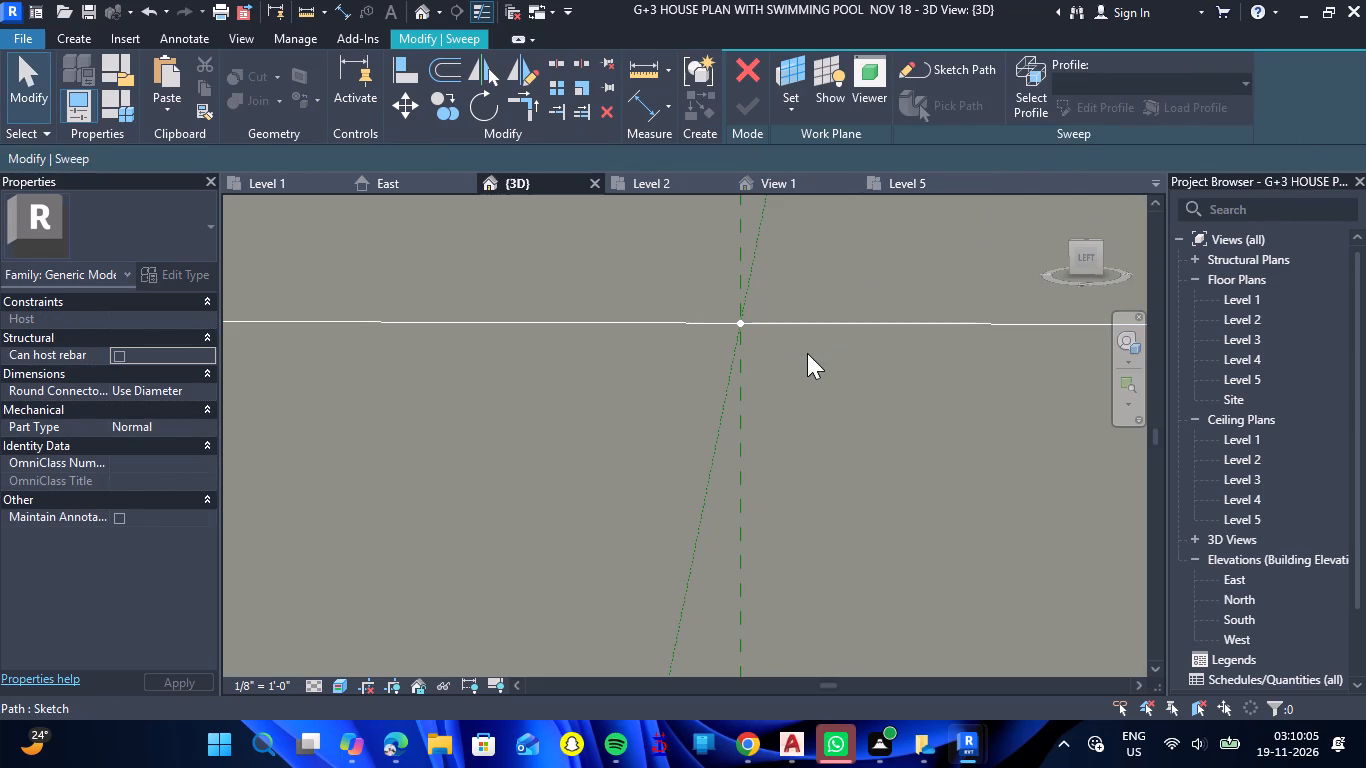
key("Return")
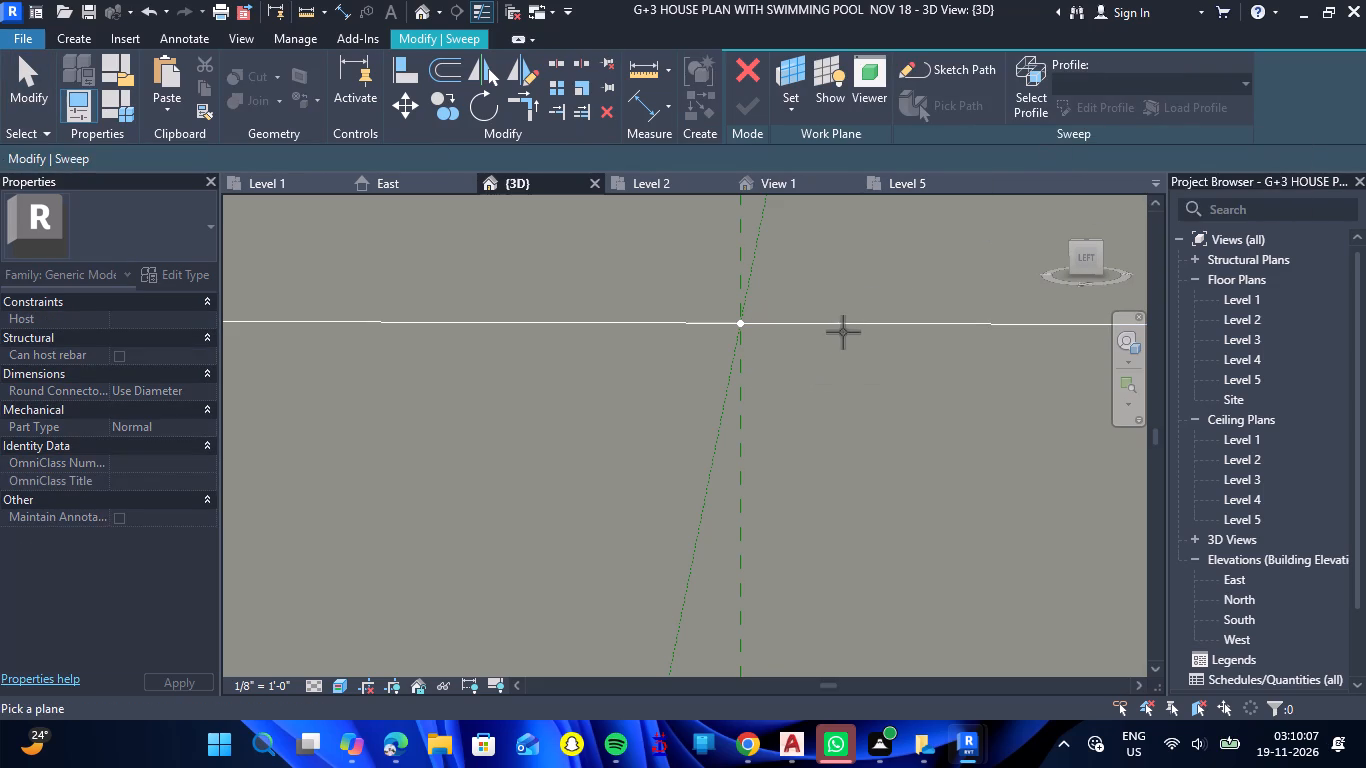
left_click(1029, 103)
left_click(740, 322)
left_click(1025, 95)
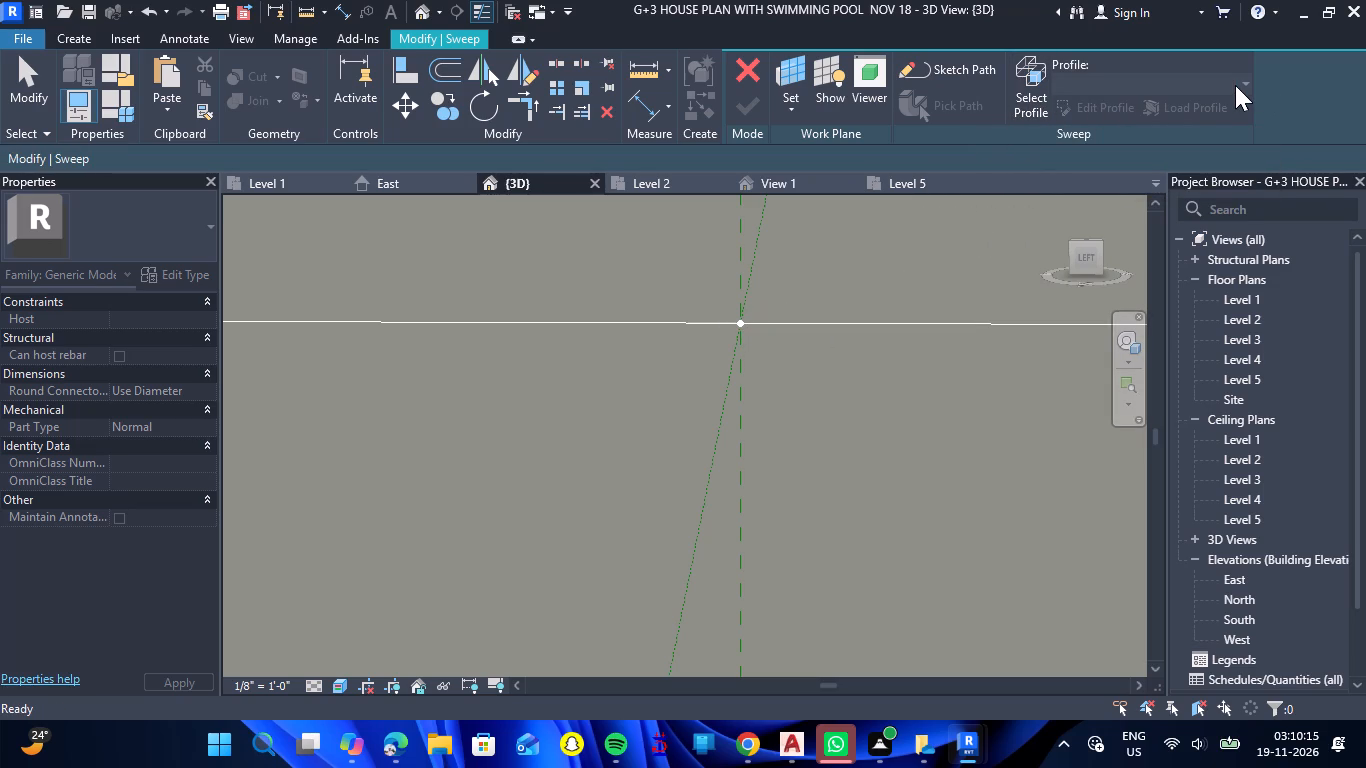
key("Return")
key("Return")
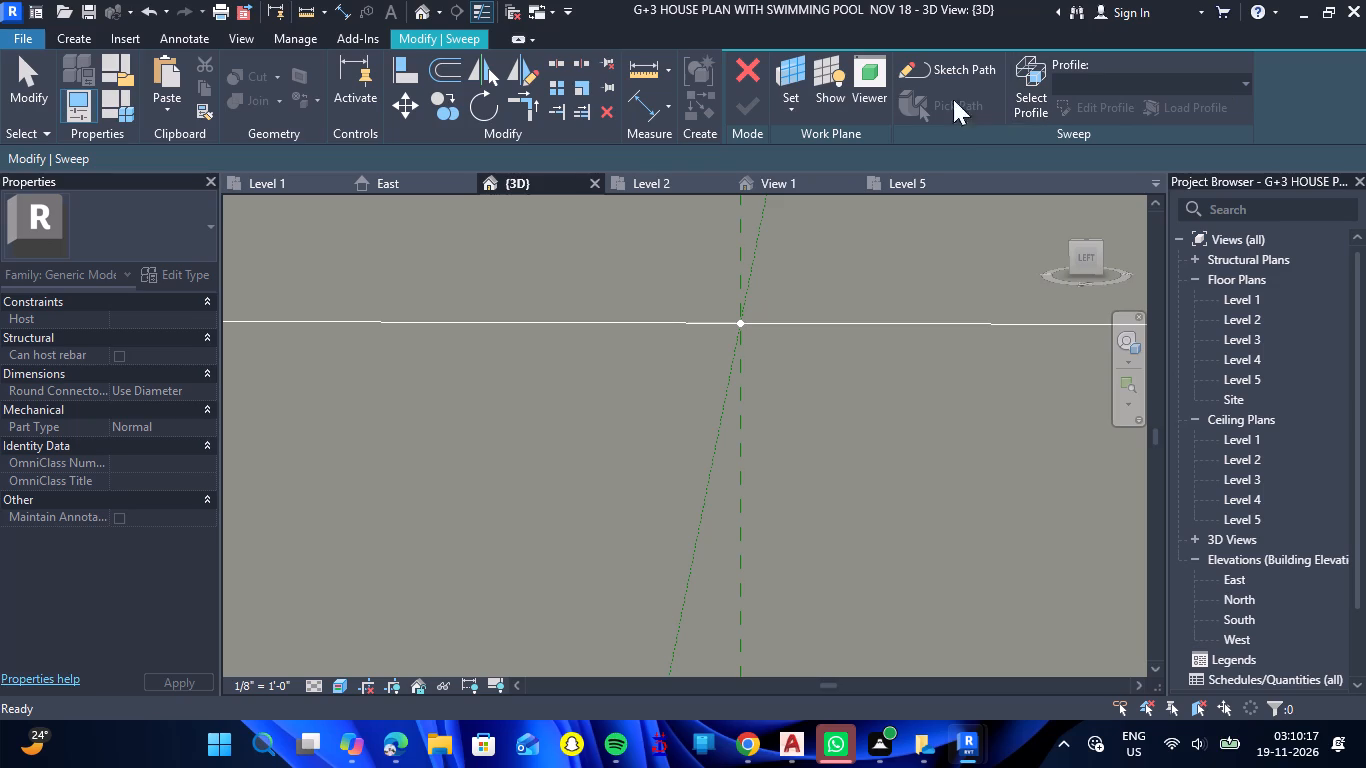
Discard the unfinished void sweep.
left_click(758, 68)
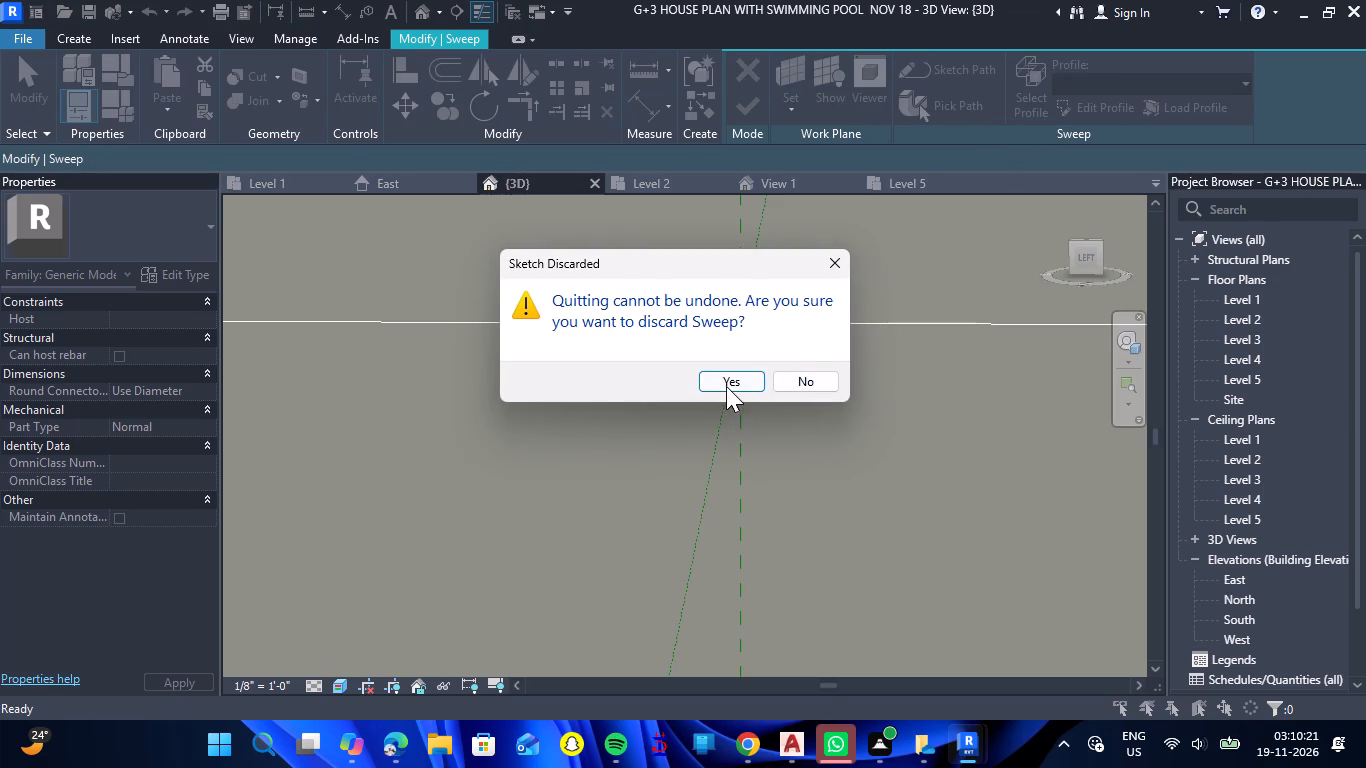
left_click(726, 386)
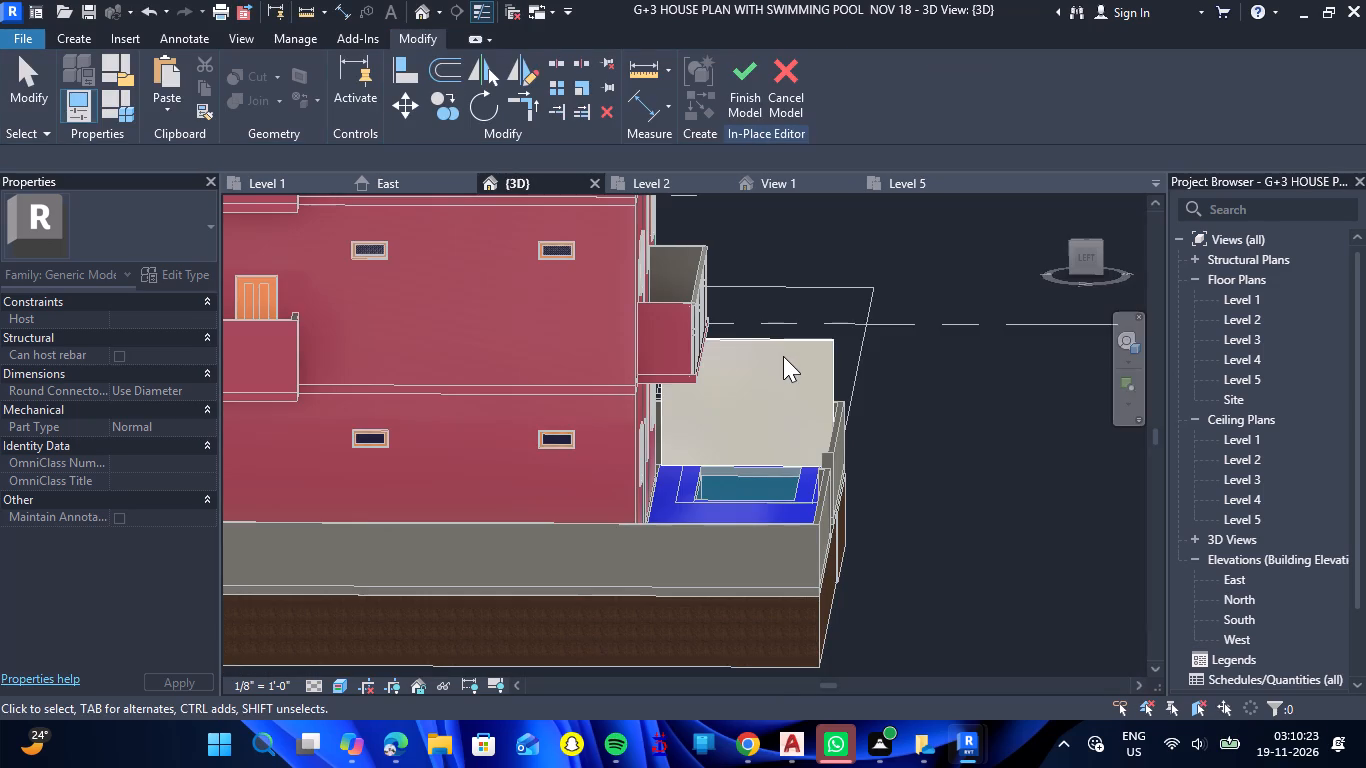
Set the extrusion end of the solid poolside shed panel to 3".
left_click(808, 344)
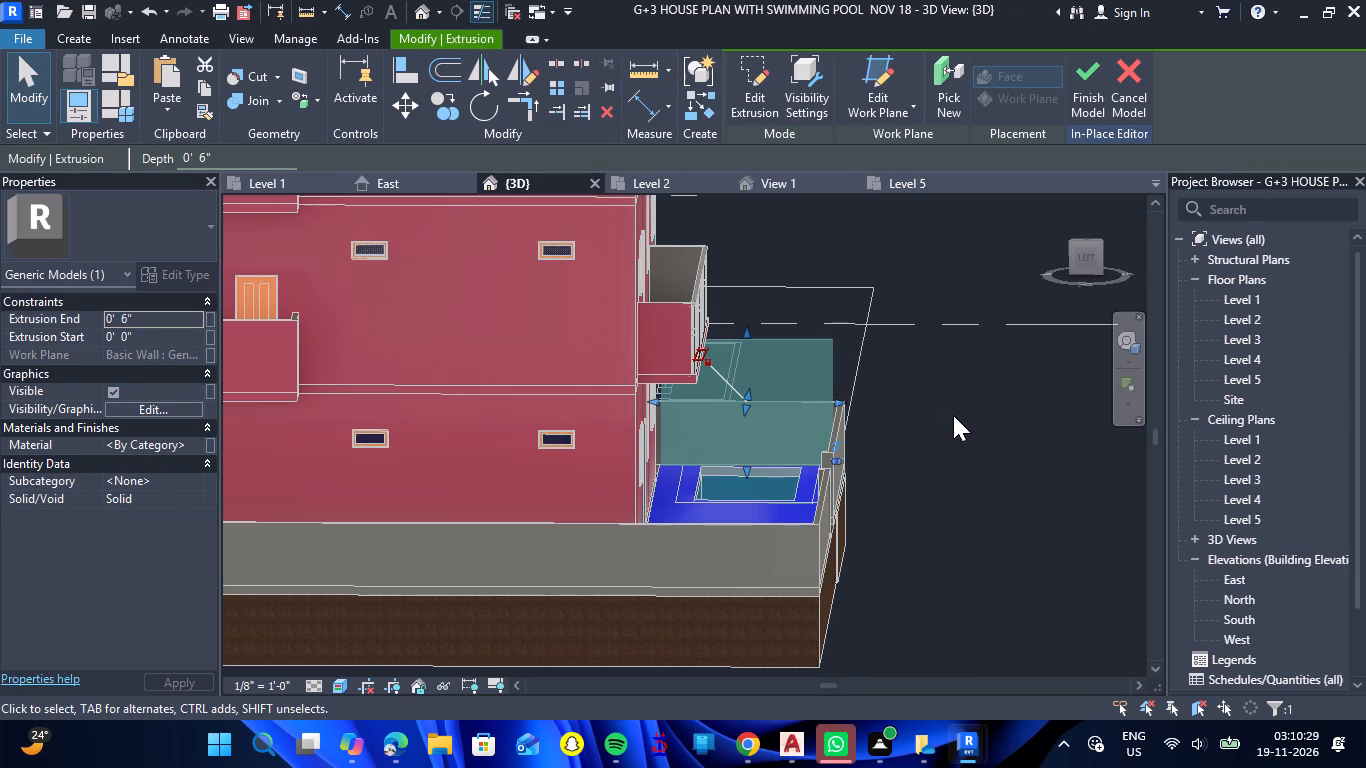
left_click_drag(953, 415, 750, 464, "shift")
right_click_drag(954, 415, 750, 464, "shift")
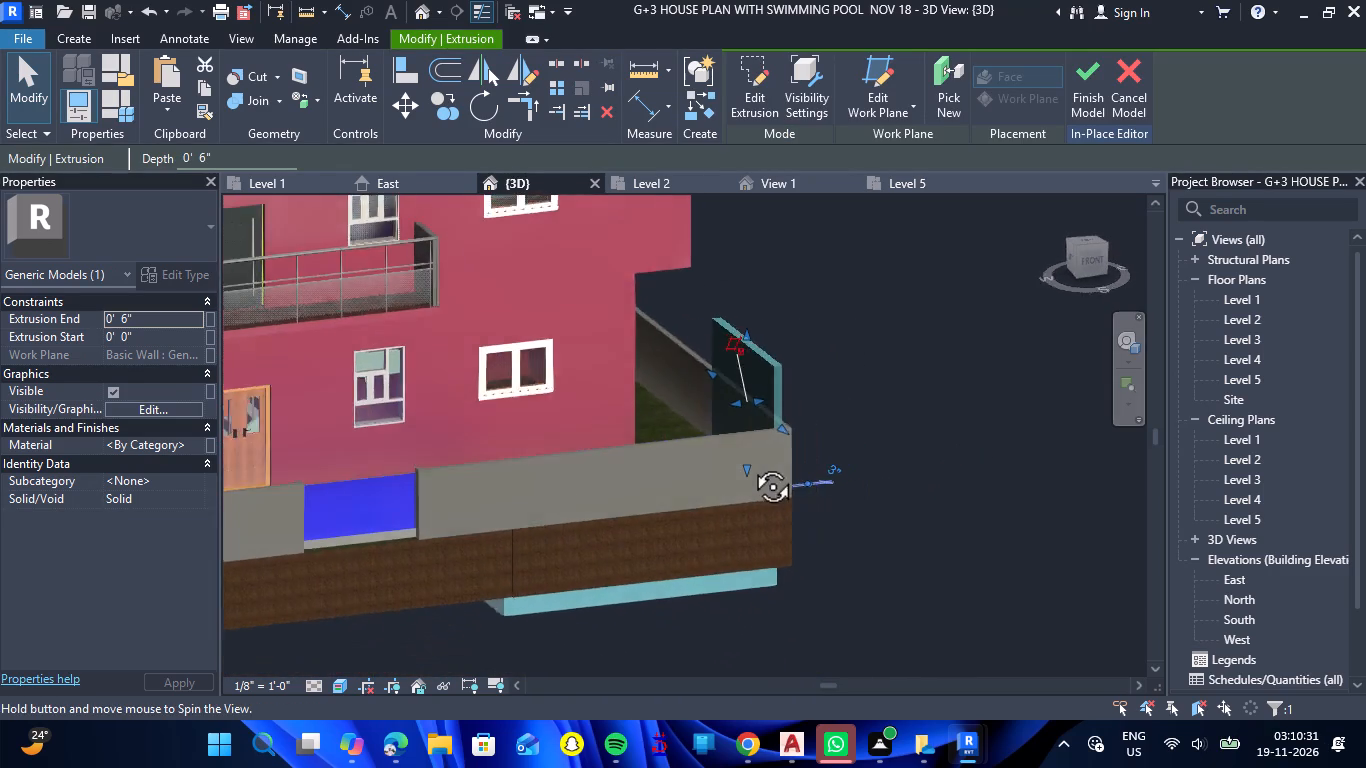
right_click_drag(750, 464, 725, 459, "shift")
left_click_drag(750, 464, 725, 458, "shift")
left_click(179, 318)
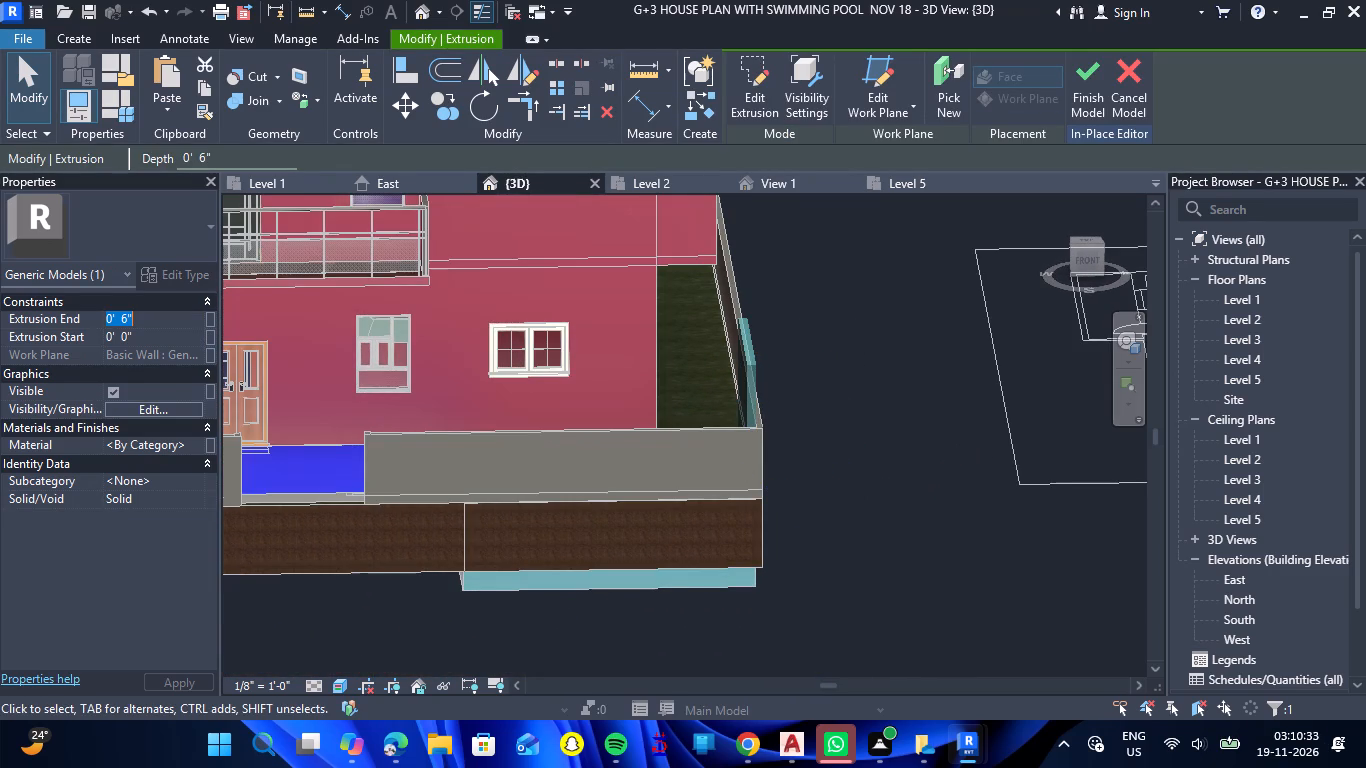
type("3\"")
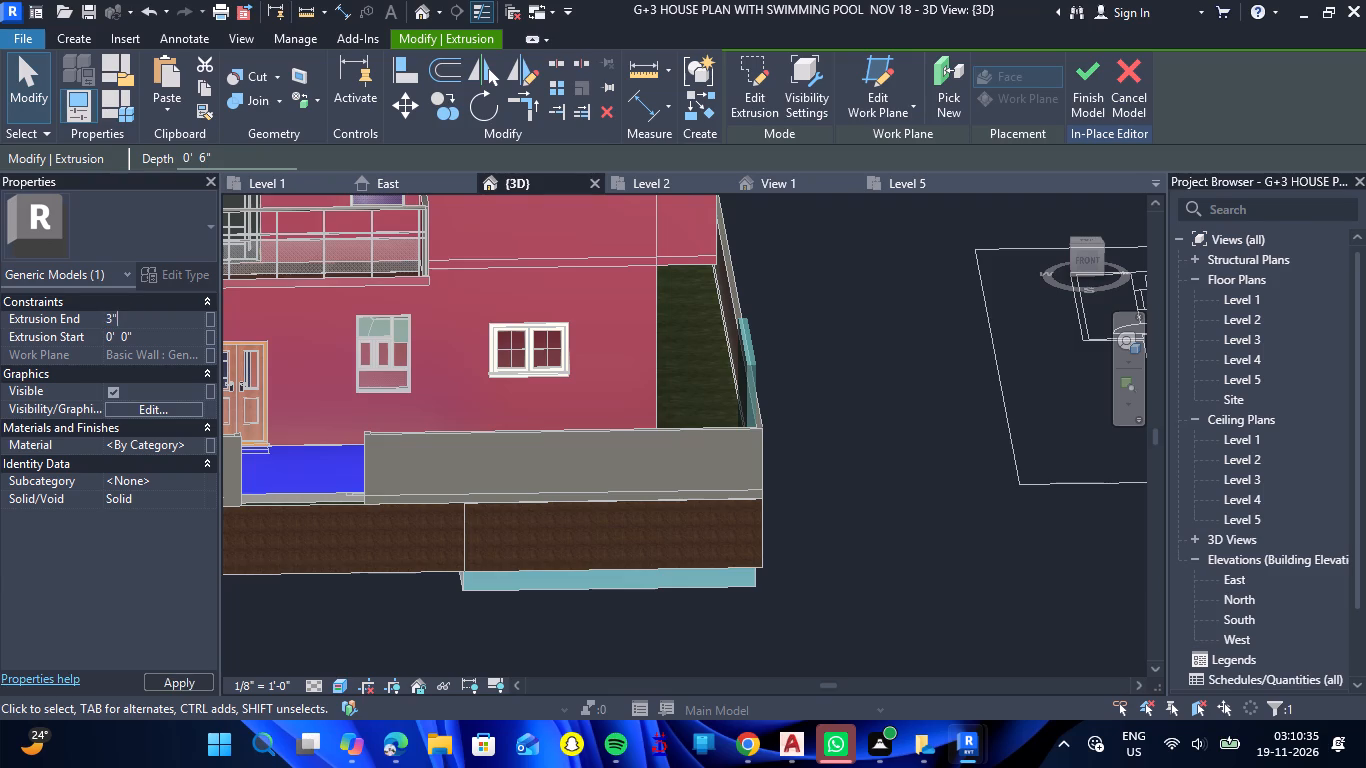
key("Return")
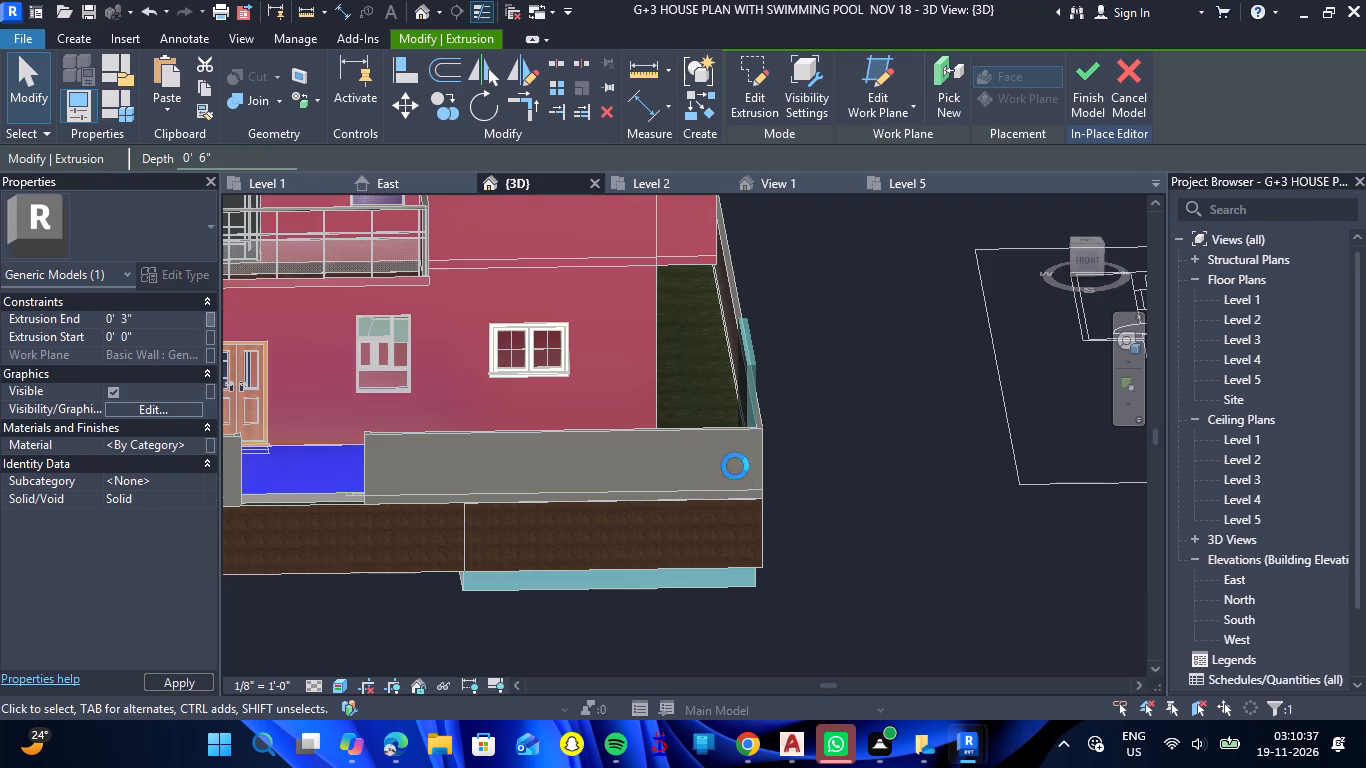
left_click(844, 455)
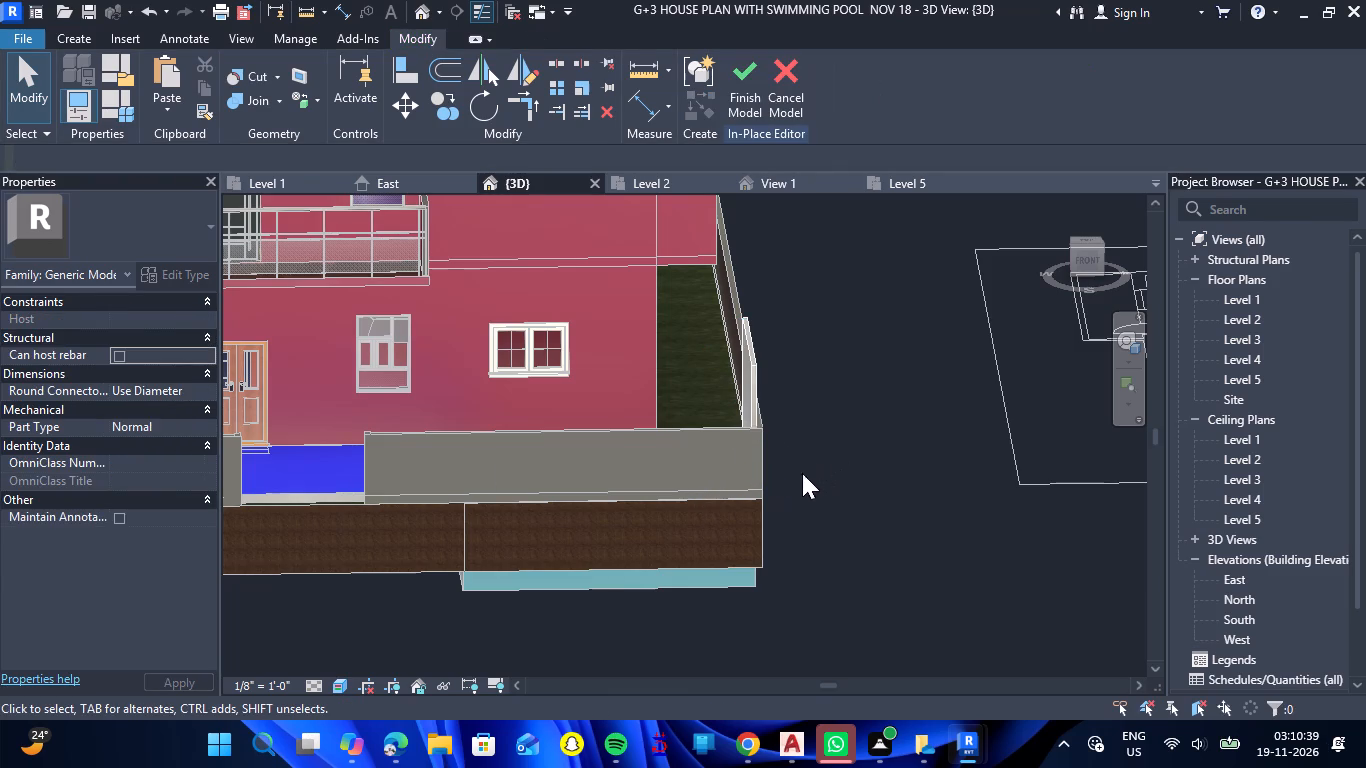
Start creating a void form for the poolside shed panel.
scroll(735, 519, "up", 3)
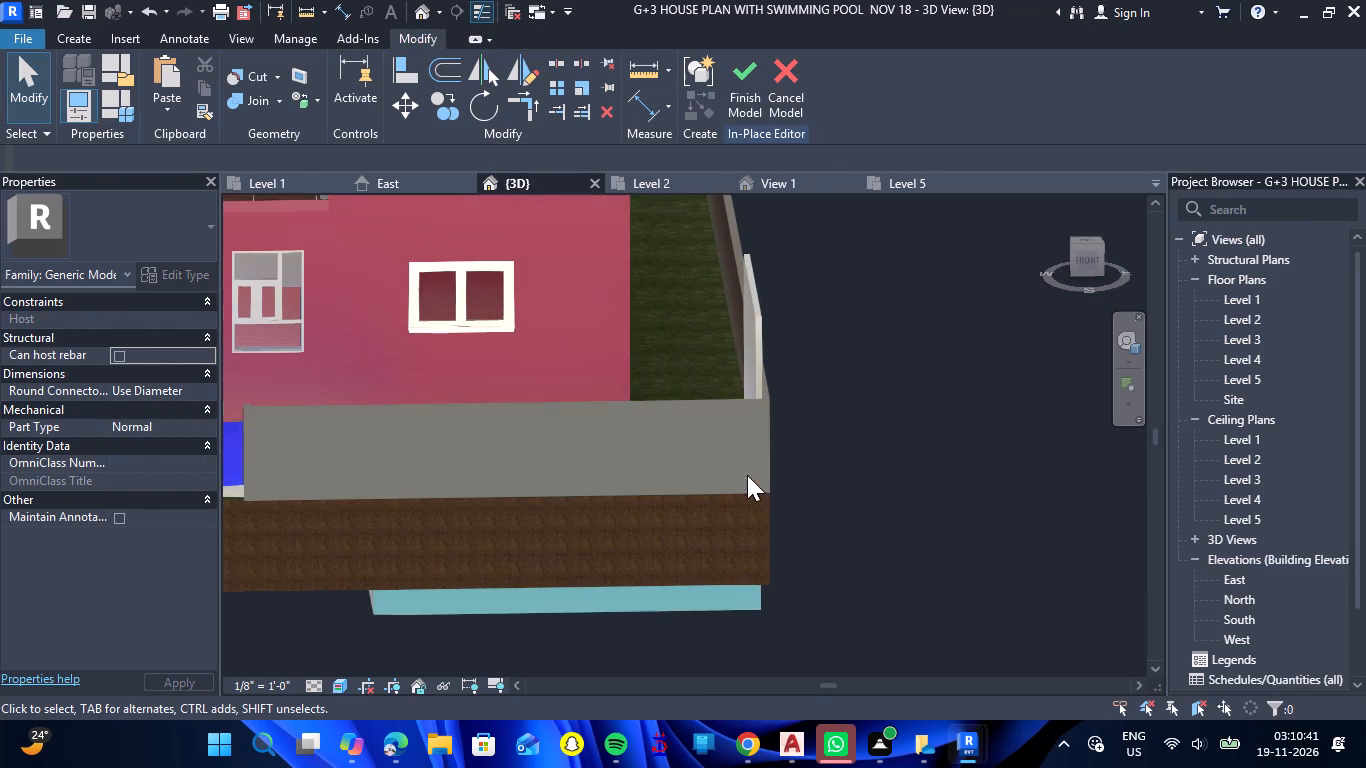
left_click_drag(803, 523, 915, 511)
right_click_drag(803, 523, 915, 511, "shift")
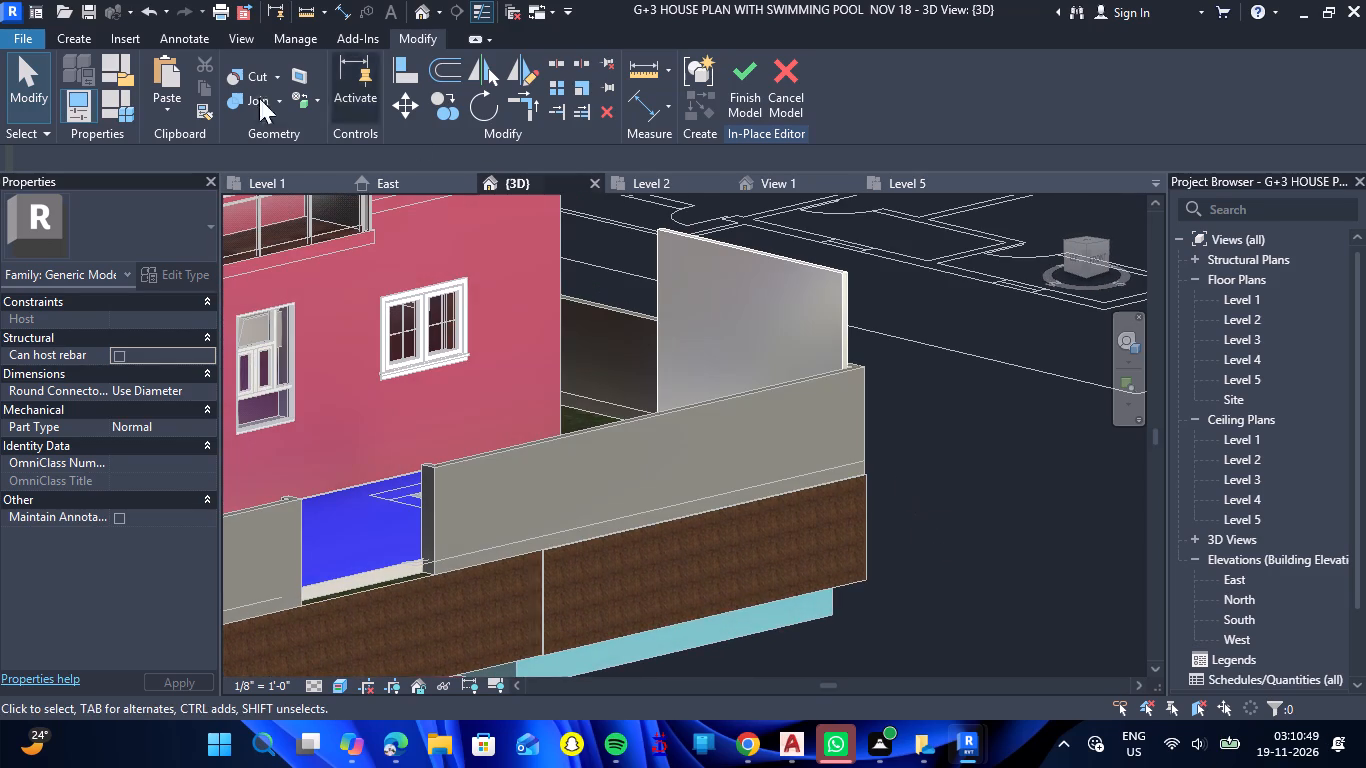
left_click(75, 38)
left_click(408, 106)
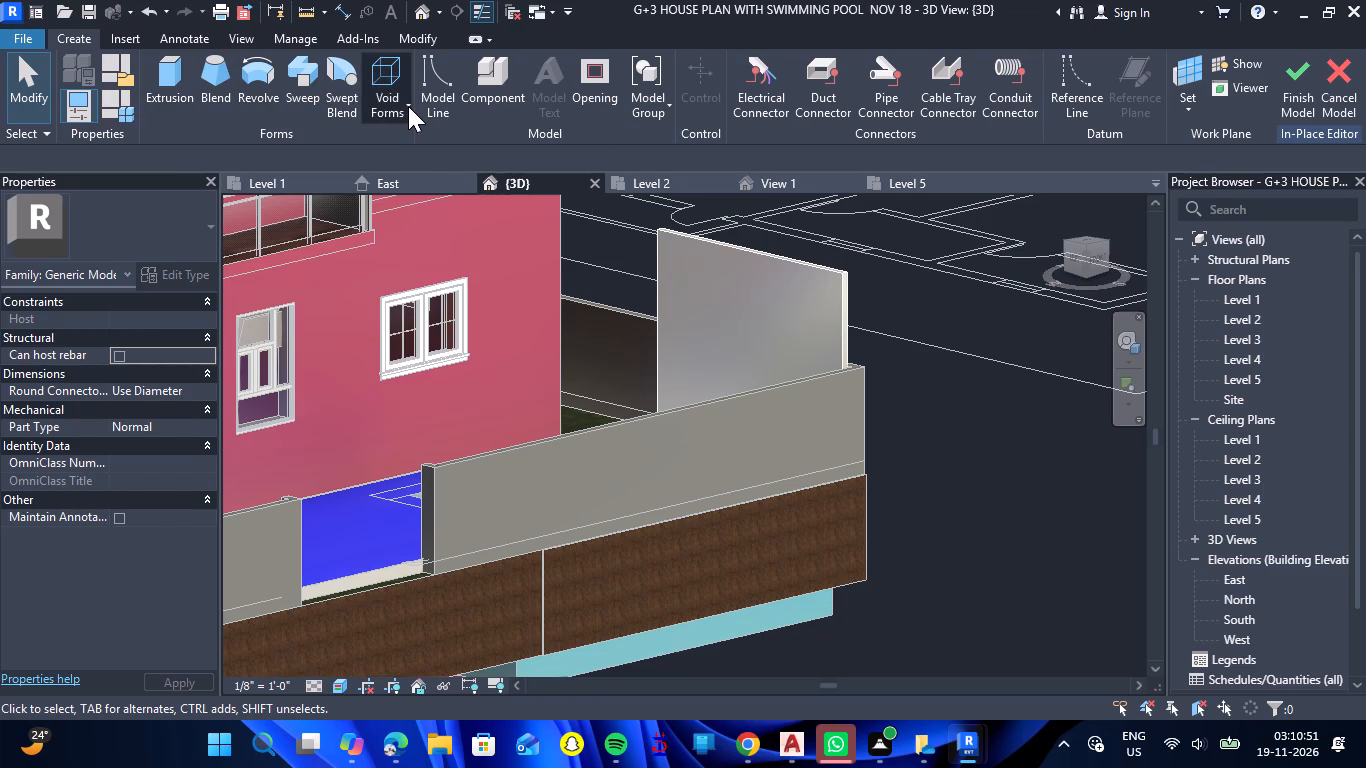
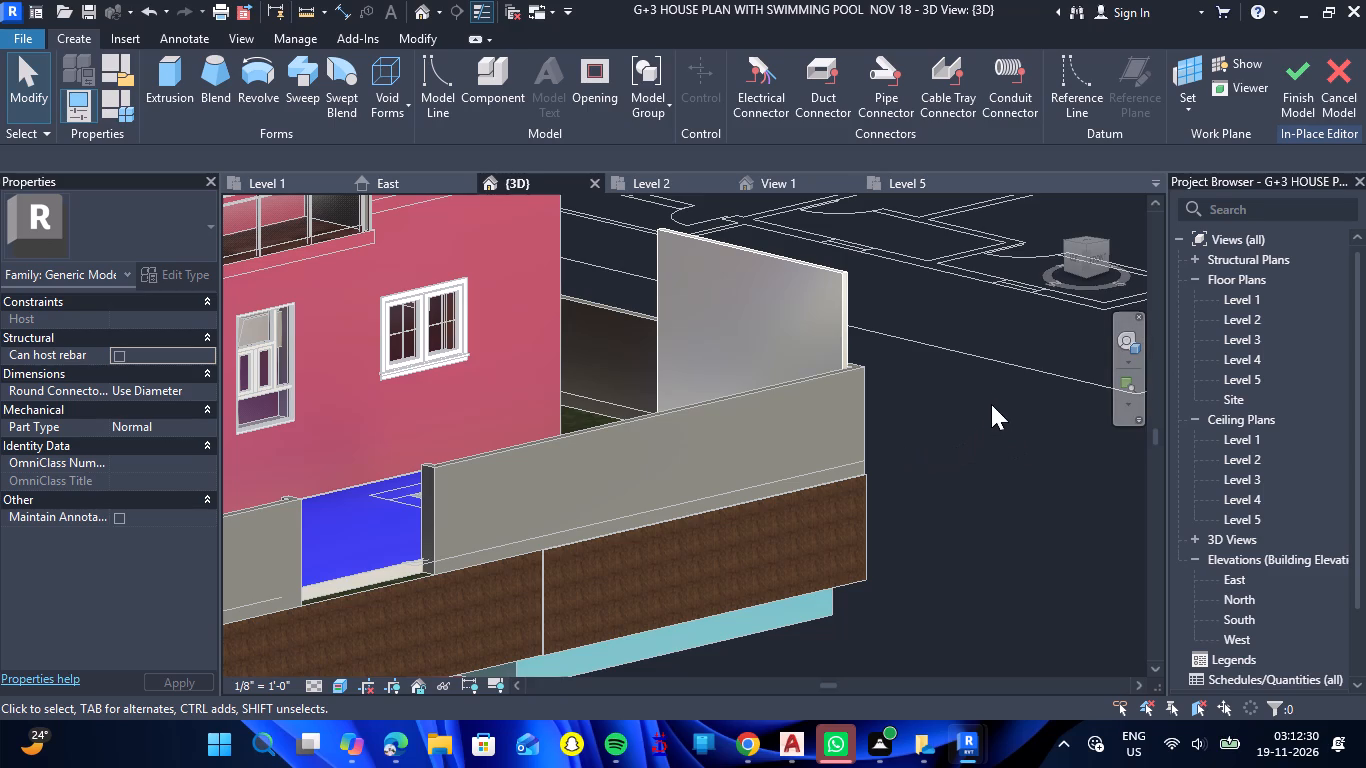
Start a void sweep with a sketched path, using the broad face of the freestanding wall panel as the work plane.
left_click(406, 110)
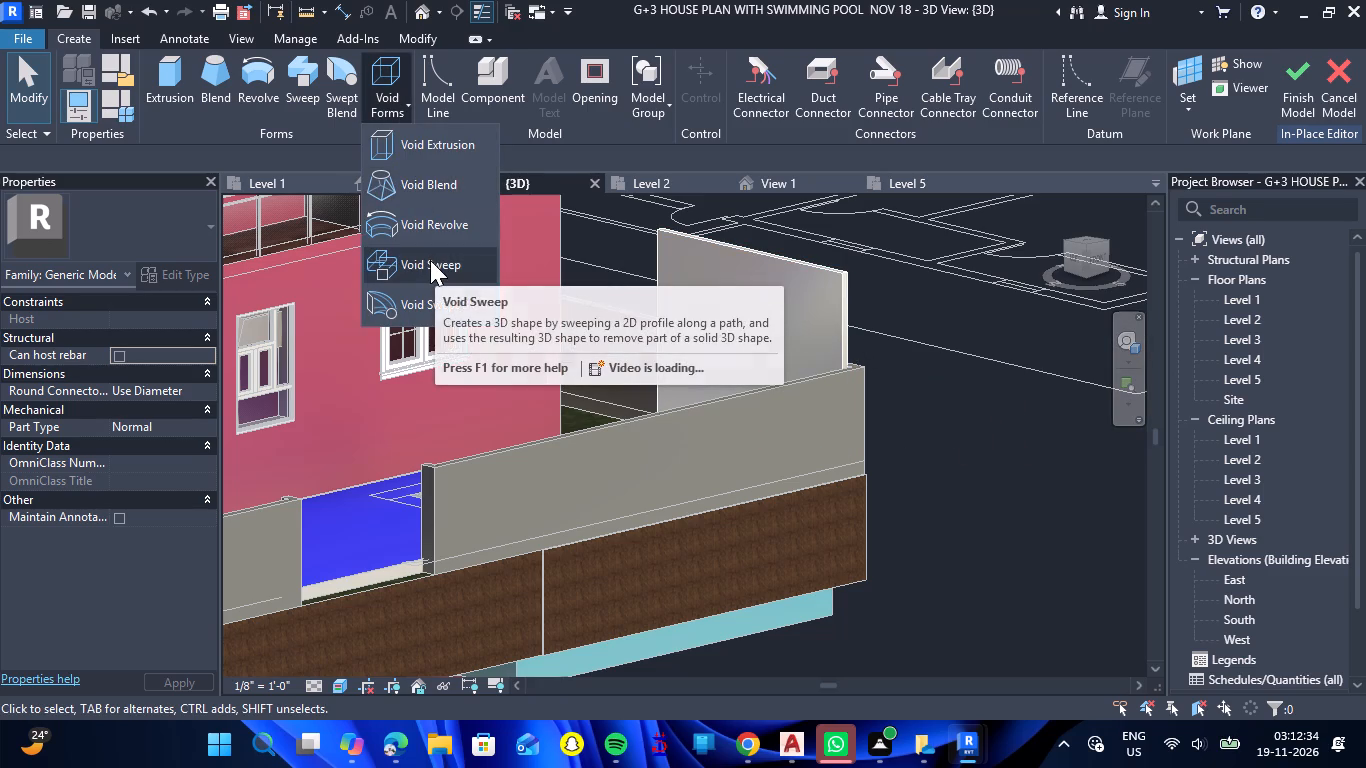
left_click(430, 260)
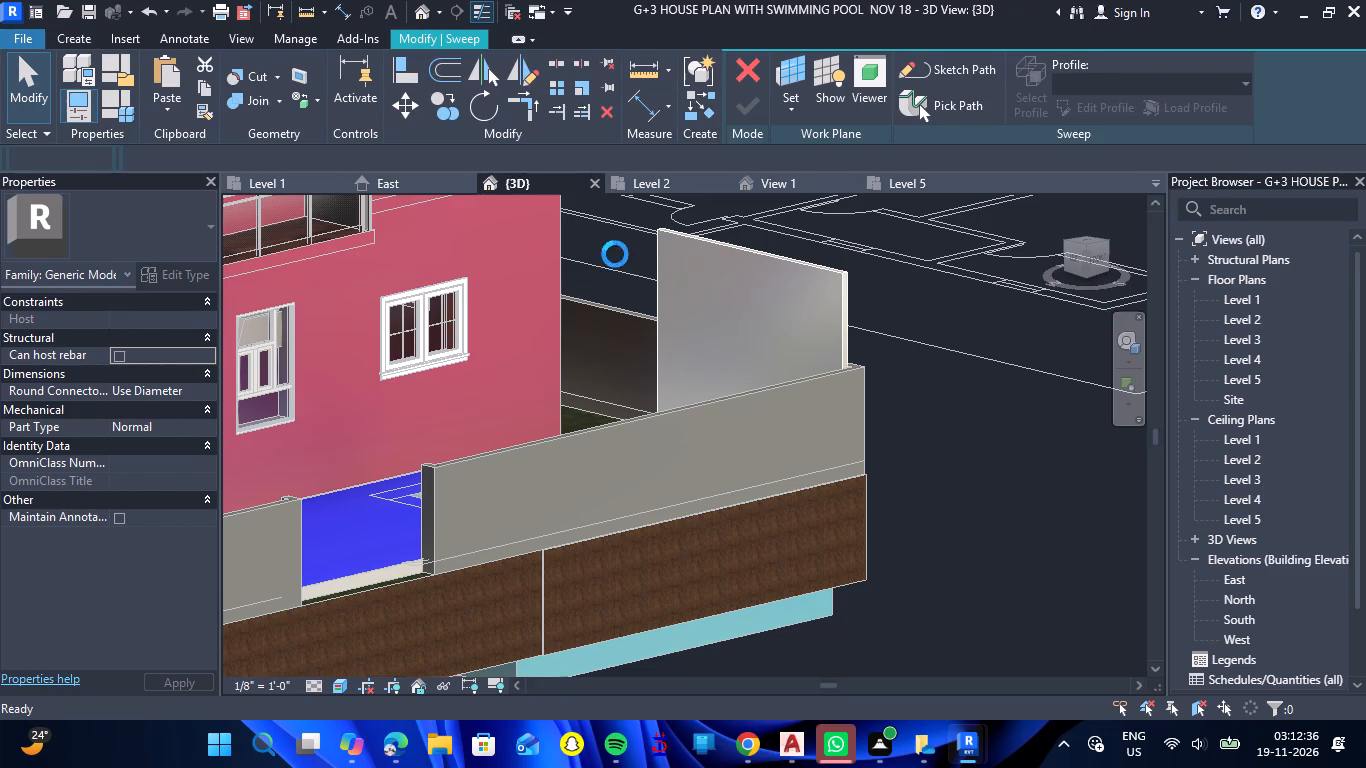
left_click(962, 68)
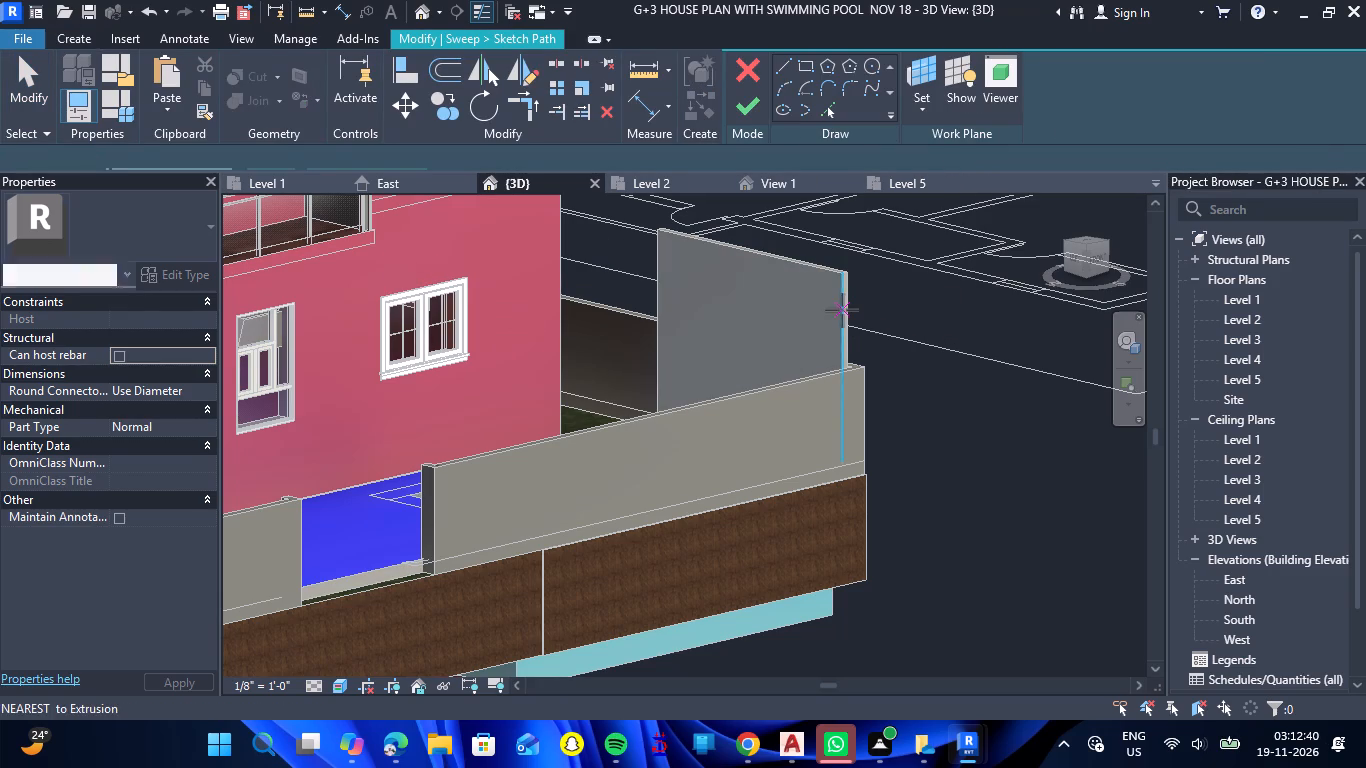
left_click(914, 107)
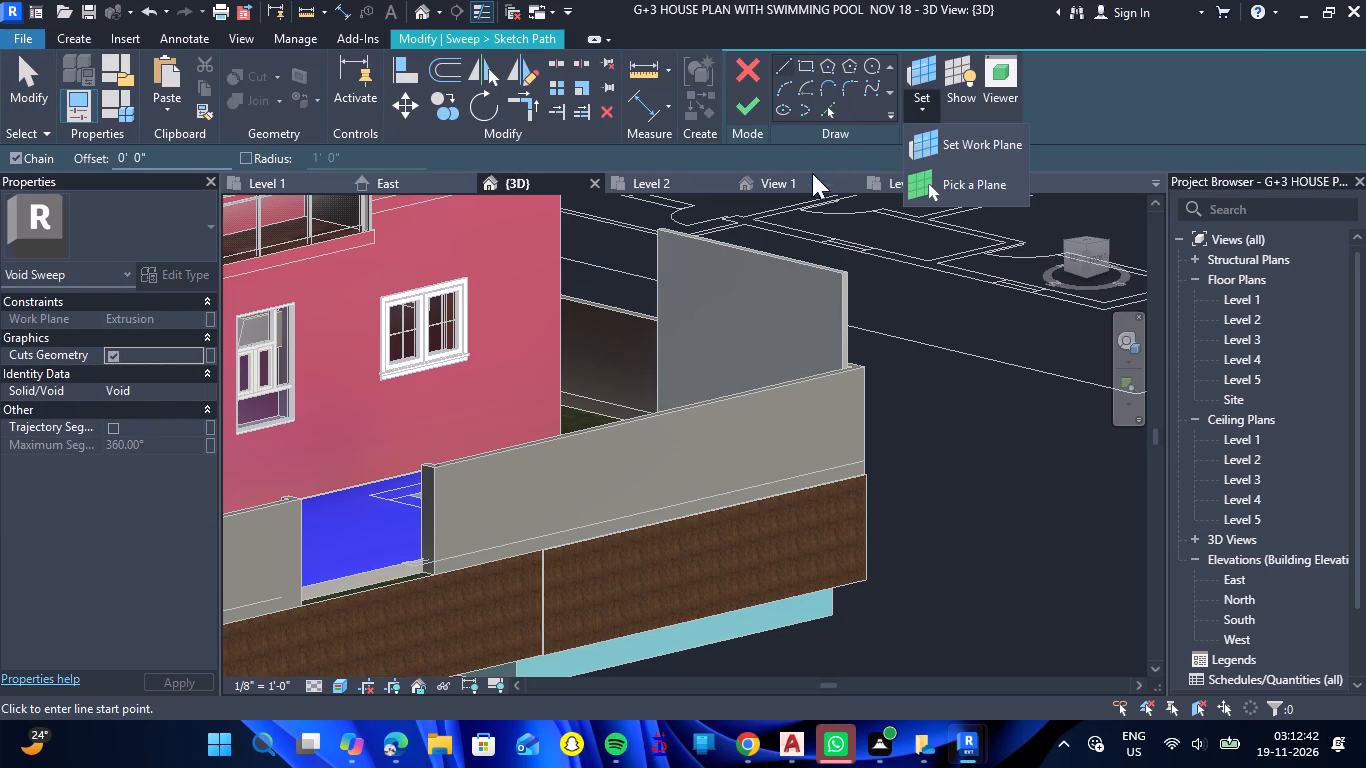
left_click(940, 182)
left_click(771, 263)
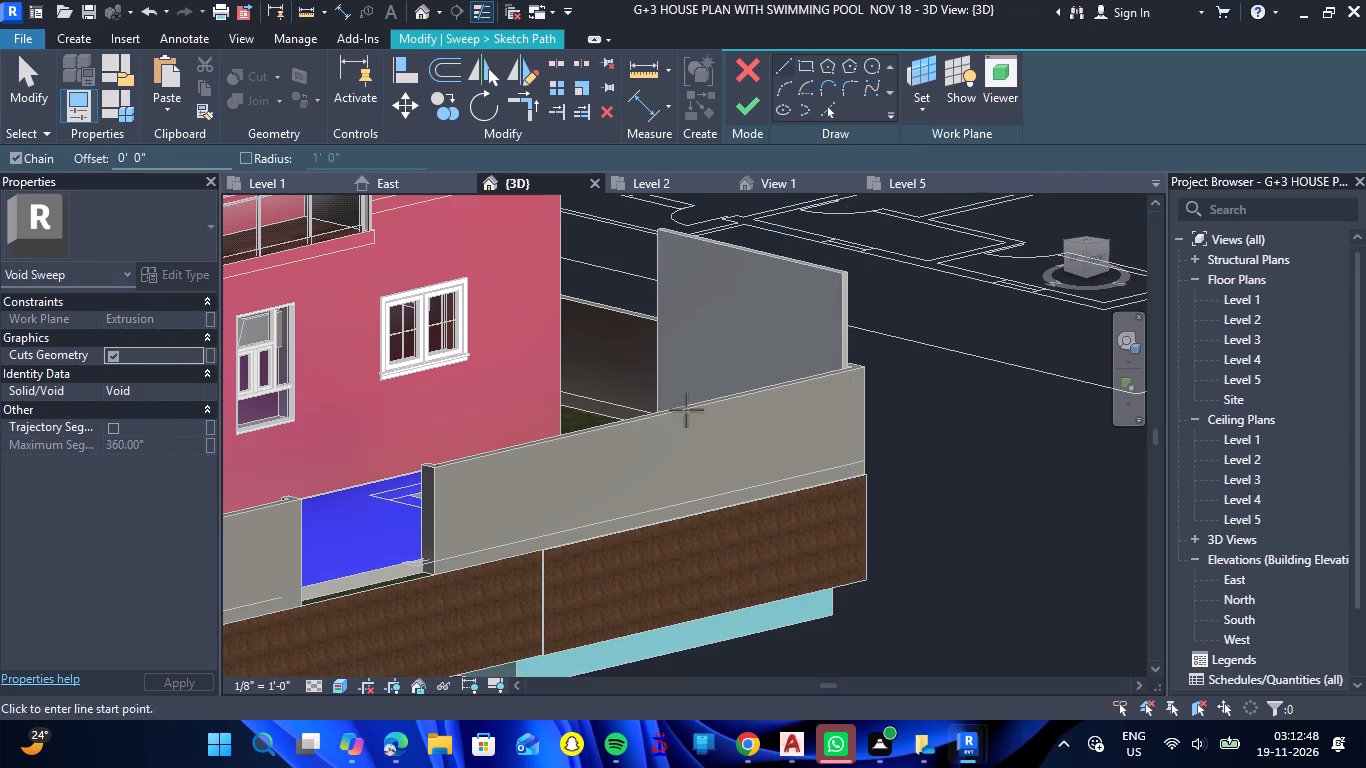
left_click(656, 231)
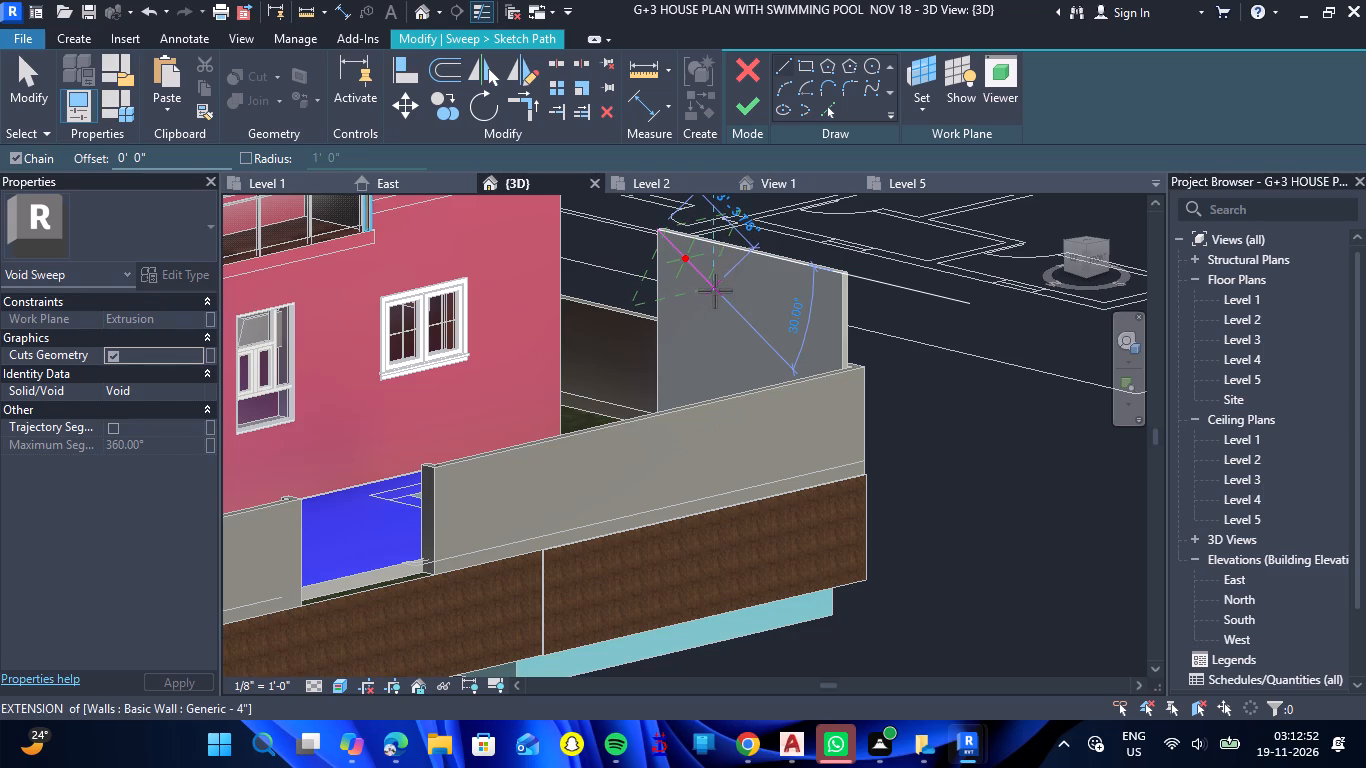
key("Escape")
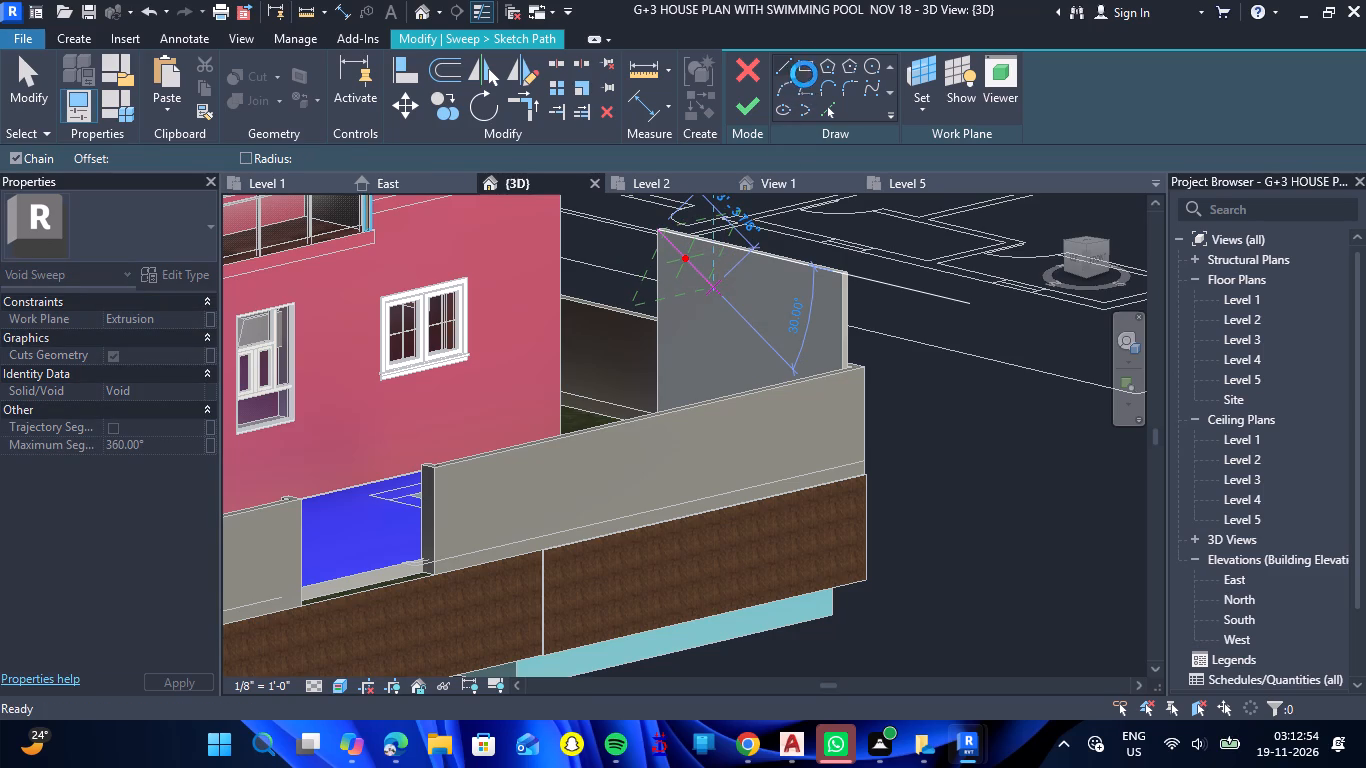
Set up rectangle drawing for the sweep path with an offset of 2".
left_click(799, 63)
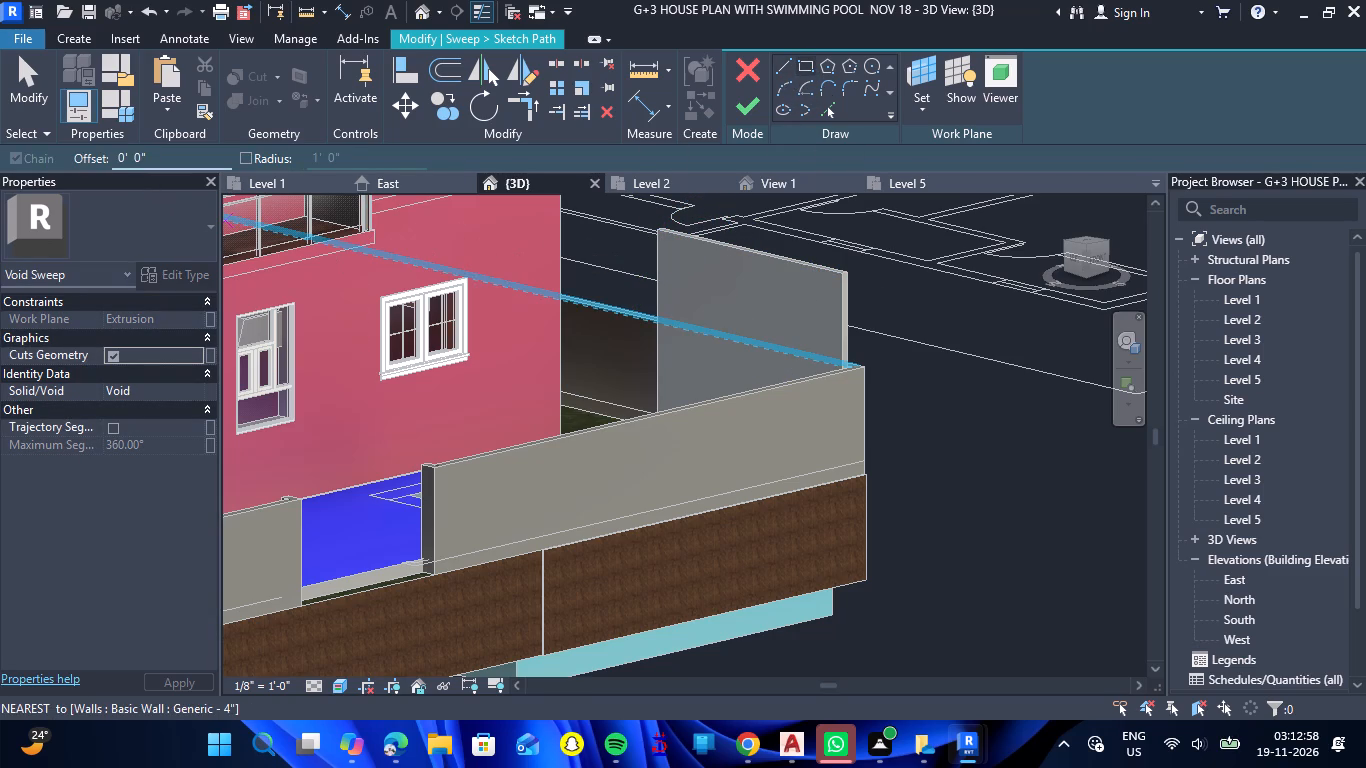
left_click(147, 157)
left_click_drag(147, 157, 102, 155)
key("2")
key("shift+quotedbl")
key("Return")
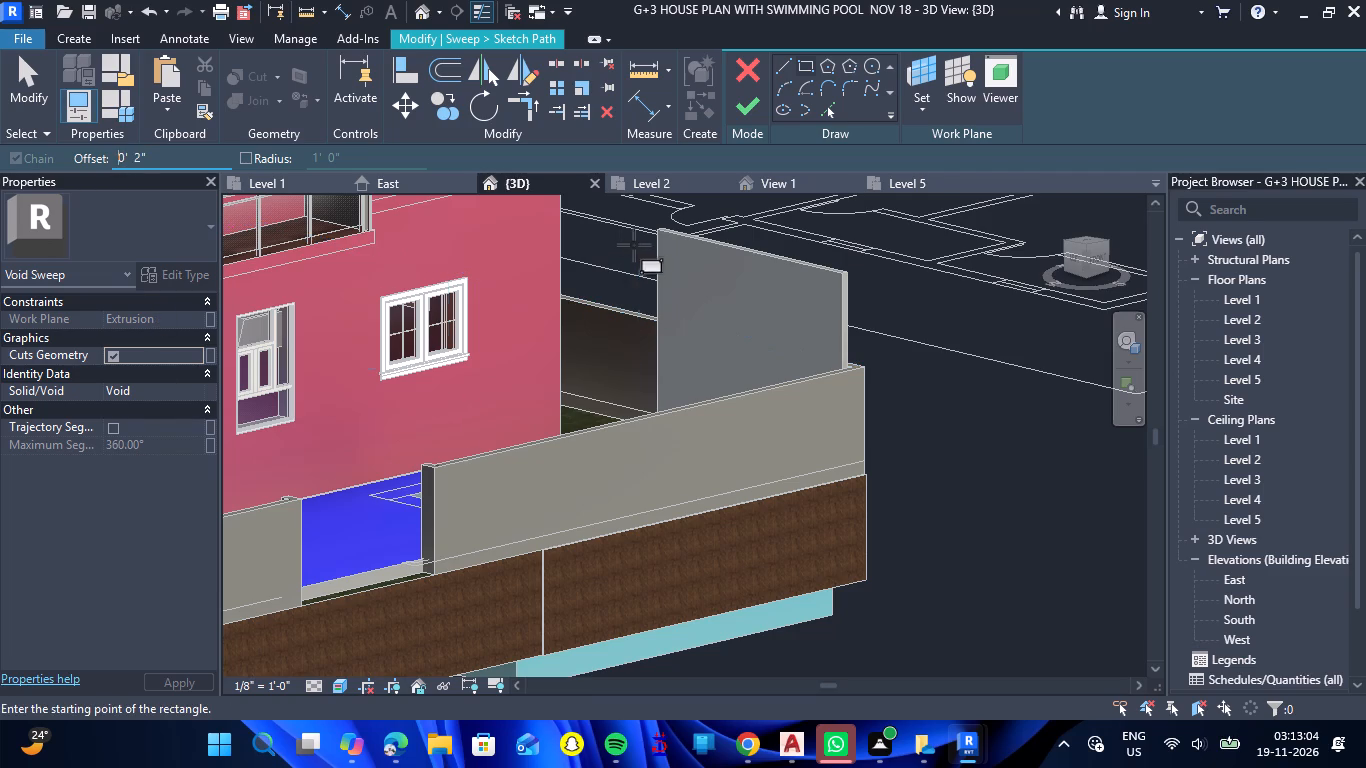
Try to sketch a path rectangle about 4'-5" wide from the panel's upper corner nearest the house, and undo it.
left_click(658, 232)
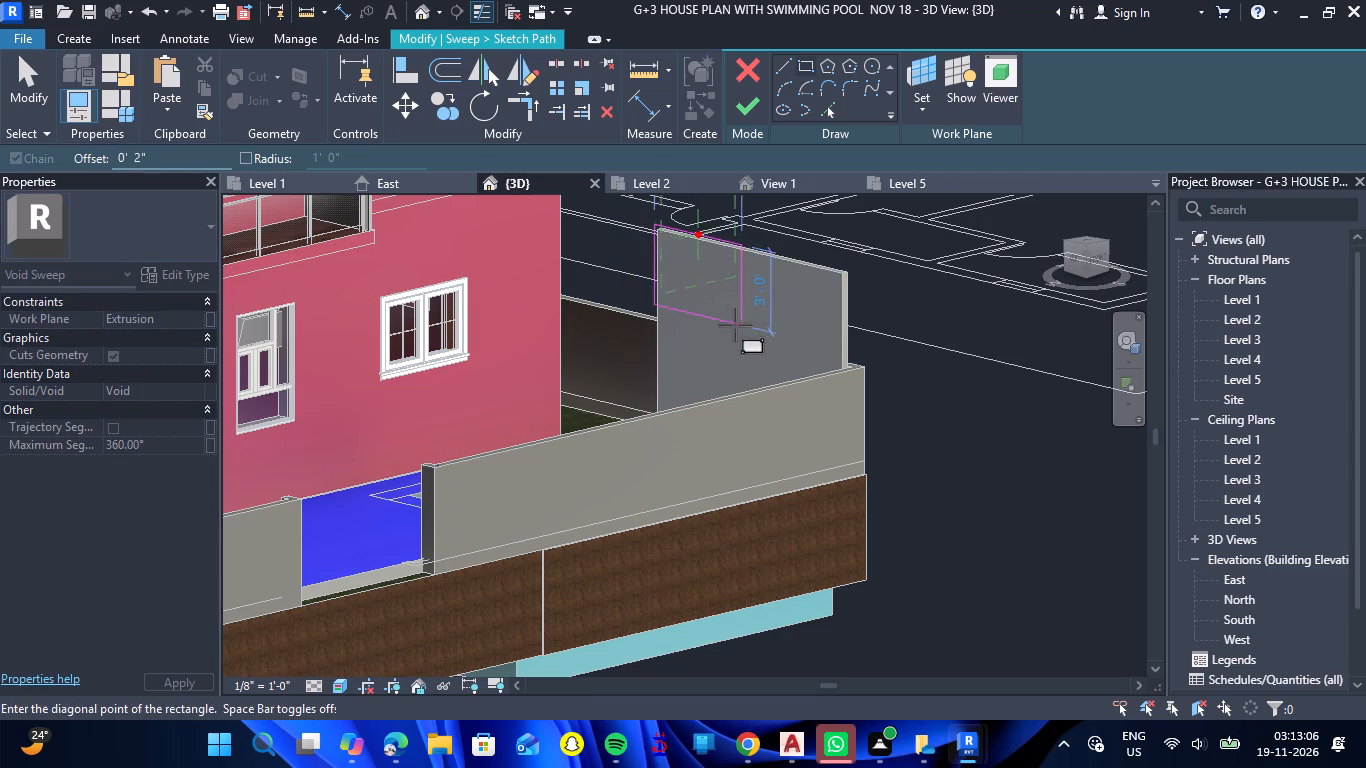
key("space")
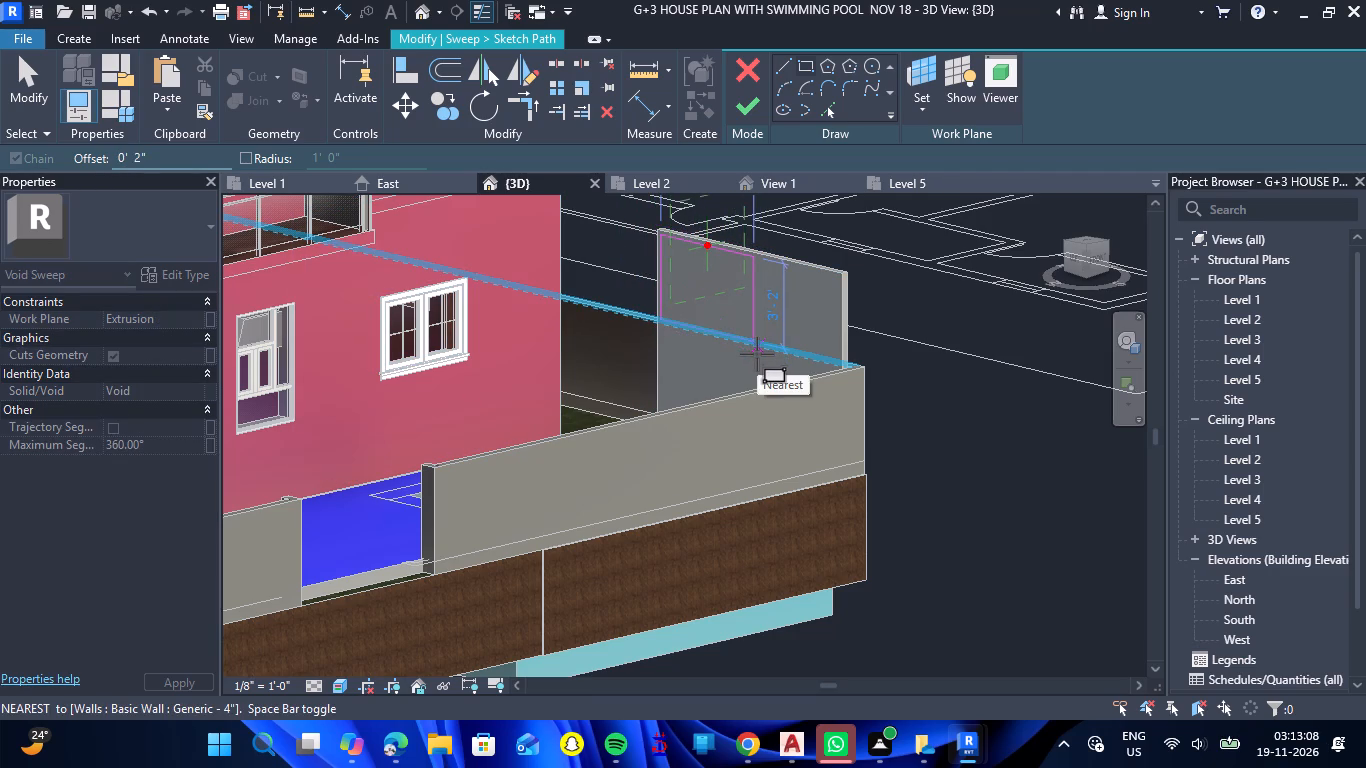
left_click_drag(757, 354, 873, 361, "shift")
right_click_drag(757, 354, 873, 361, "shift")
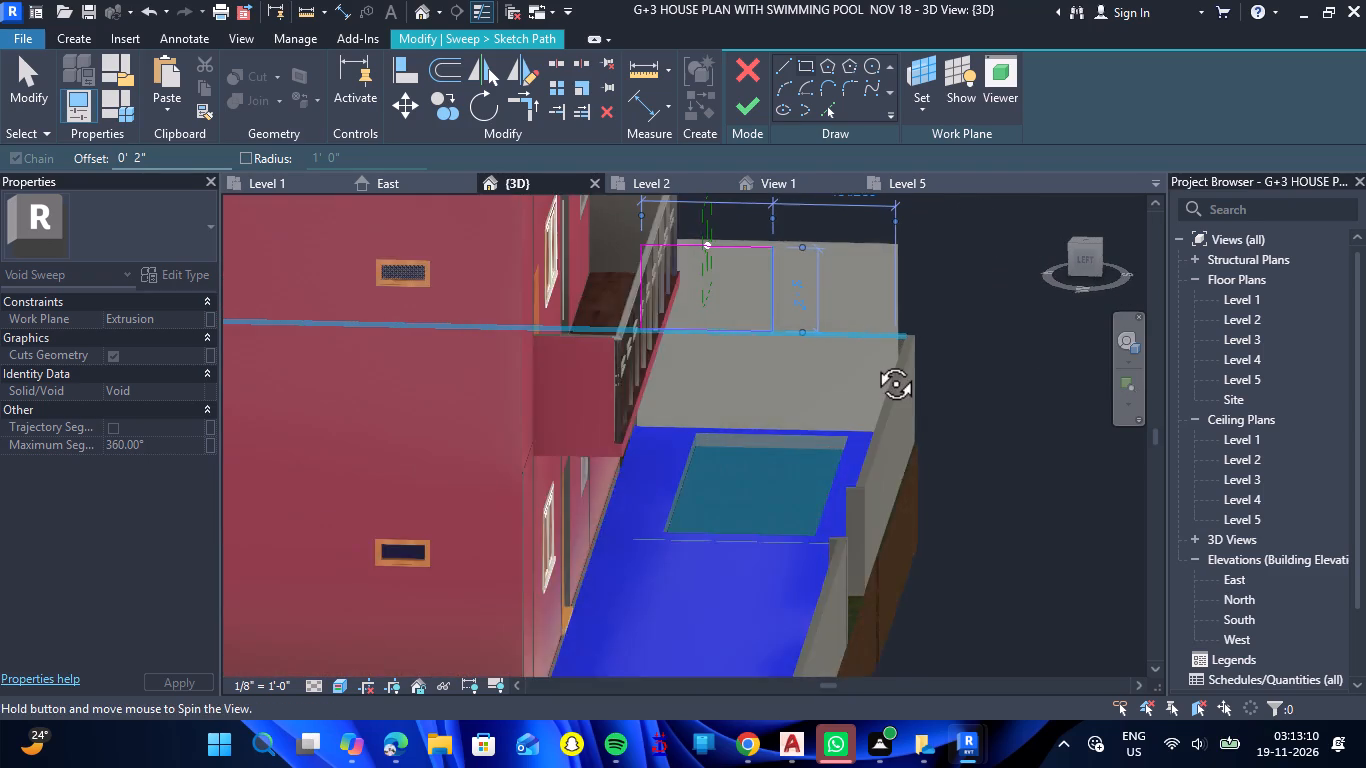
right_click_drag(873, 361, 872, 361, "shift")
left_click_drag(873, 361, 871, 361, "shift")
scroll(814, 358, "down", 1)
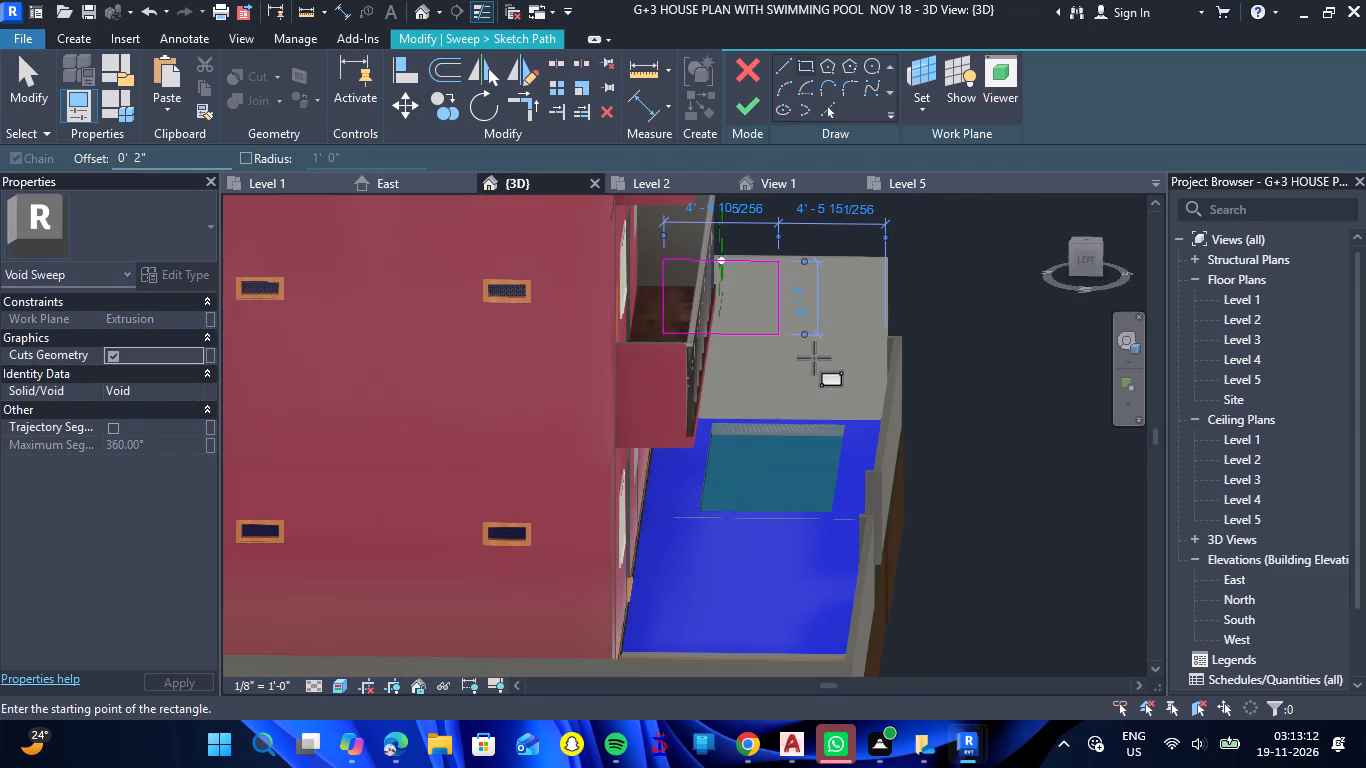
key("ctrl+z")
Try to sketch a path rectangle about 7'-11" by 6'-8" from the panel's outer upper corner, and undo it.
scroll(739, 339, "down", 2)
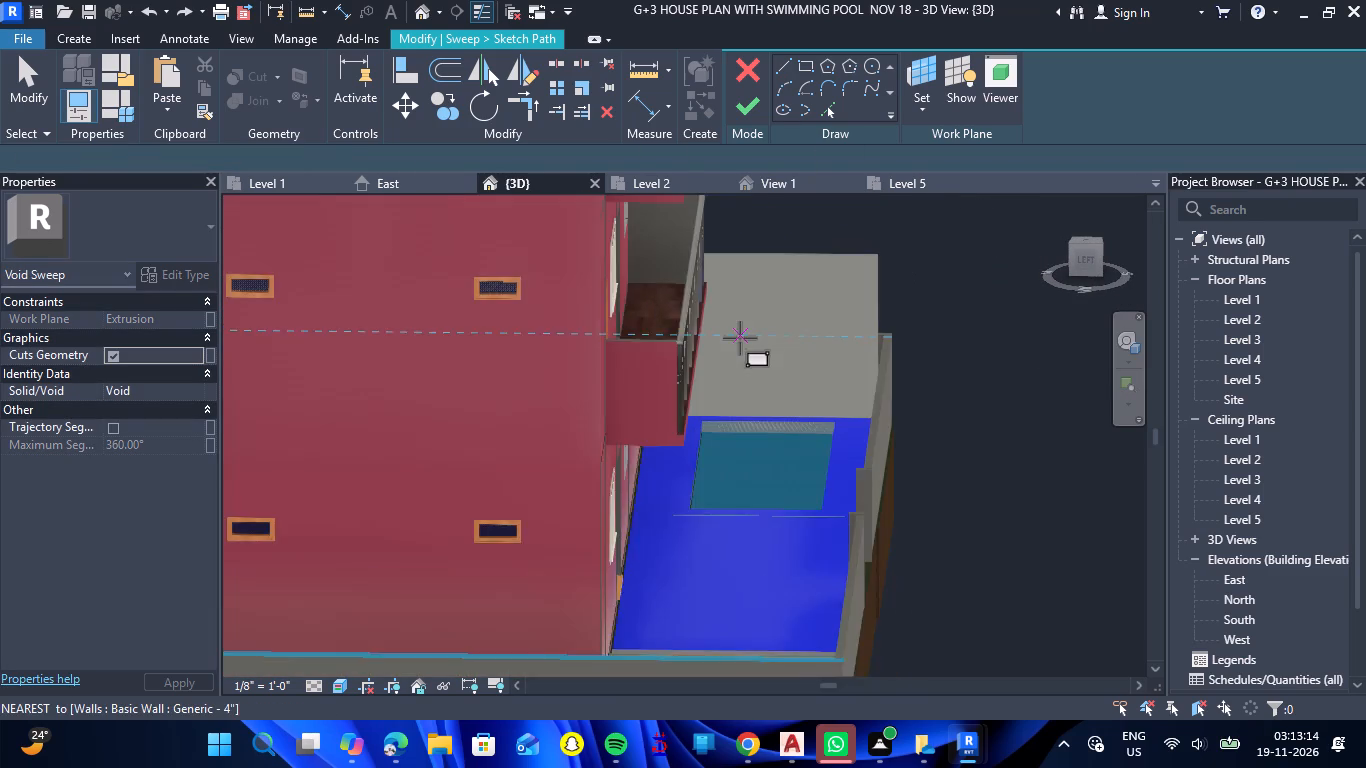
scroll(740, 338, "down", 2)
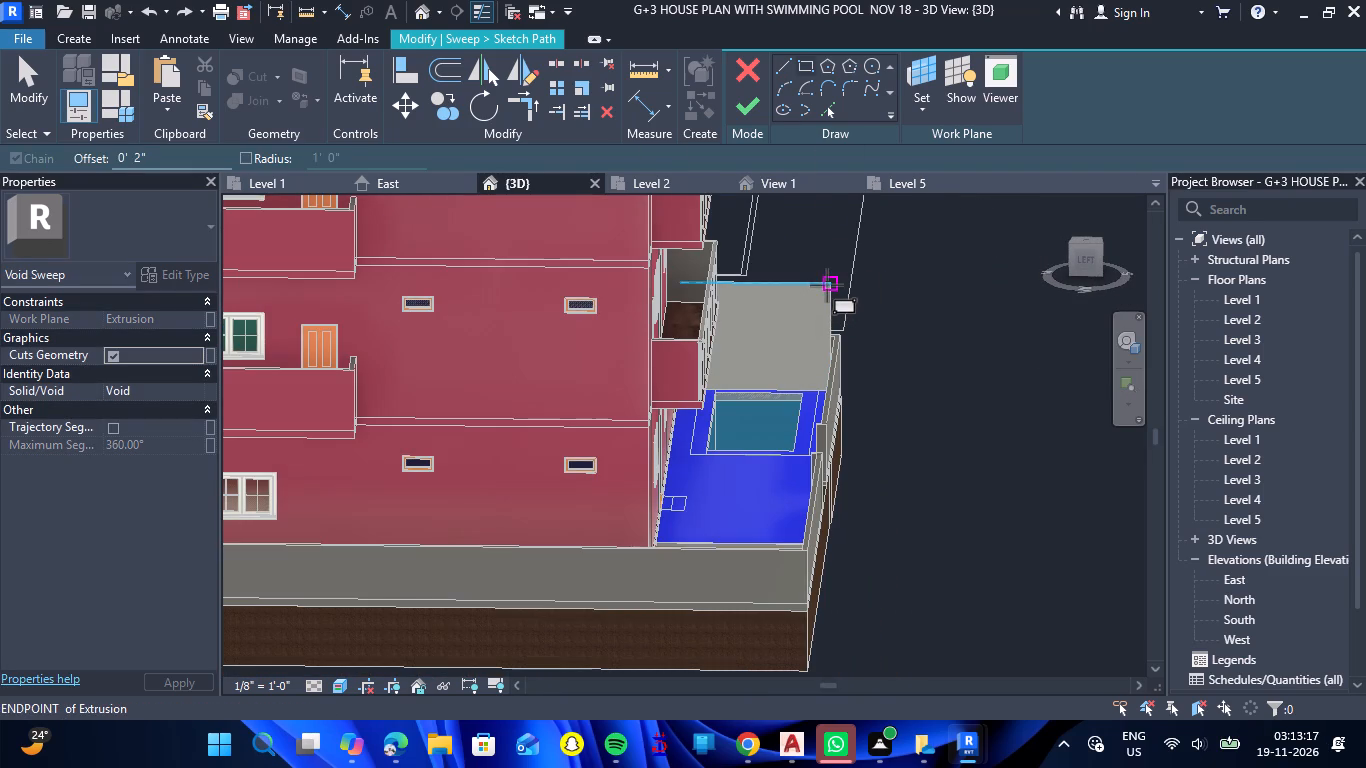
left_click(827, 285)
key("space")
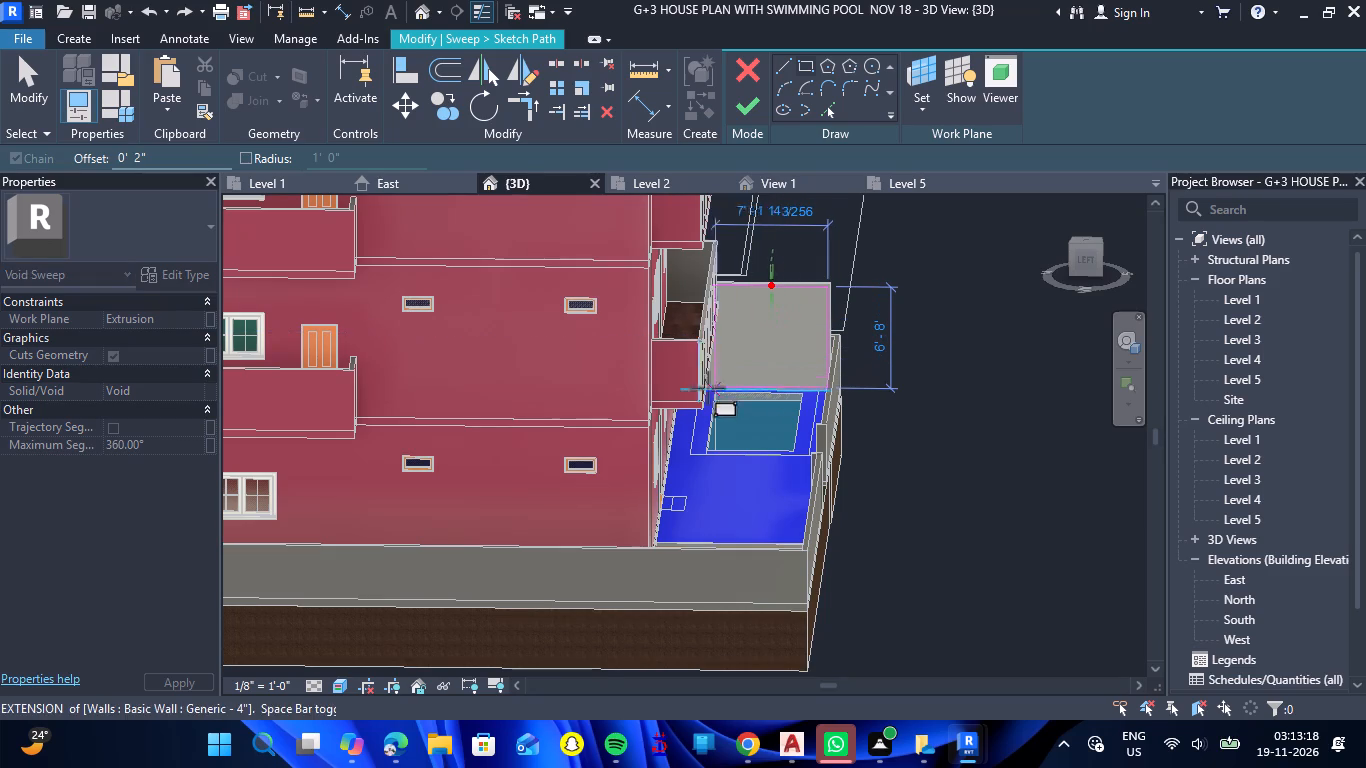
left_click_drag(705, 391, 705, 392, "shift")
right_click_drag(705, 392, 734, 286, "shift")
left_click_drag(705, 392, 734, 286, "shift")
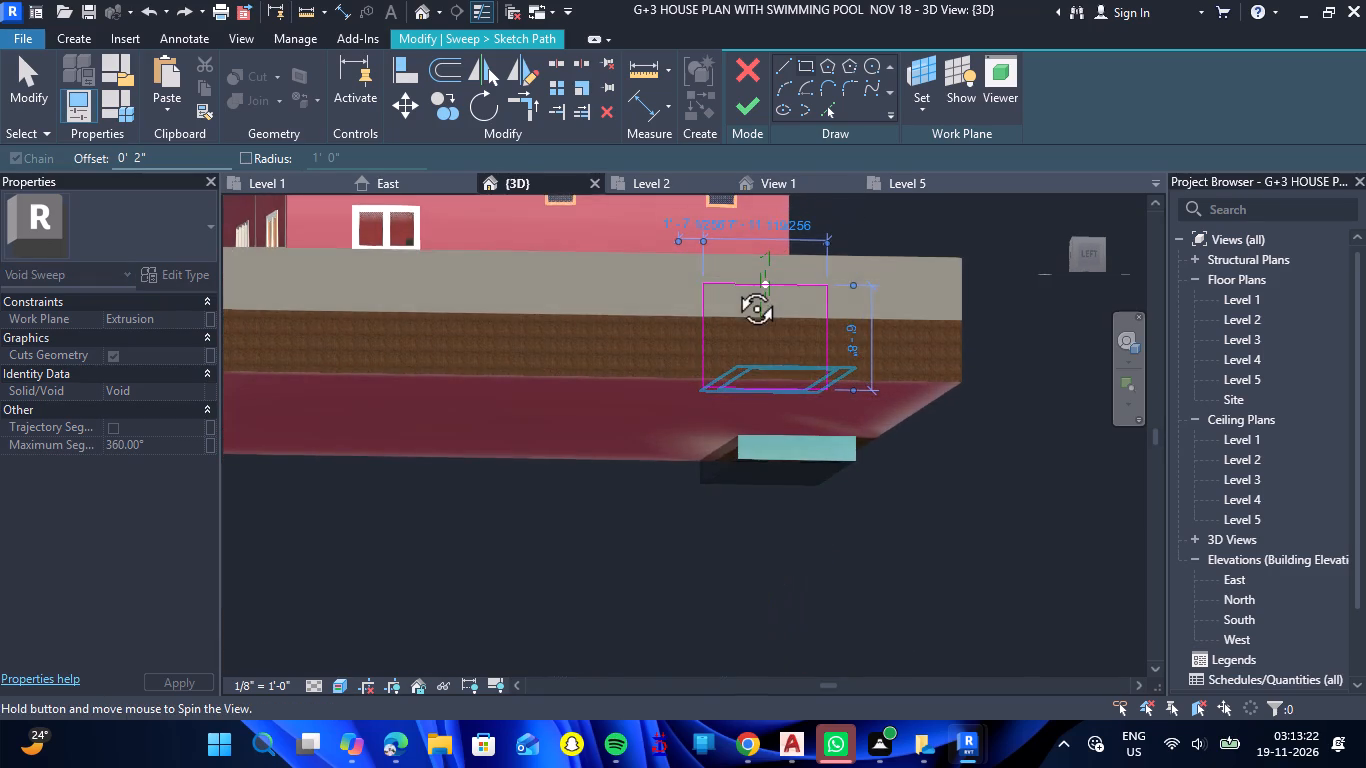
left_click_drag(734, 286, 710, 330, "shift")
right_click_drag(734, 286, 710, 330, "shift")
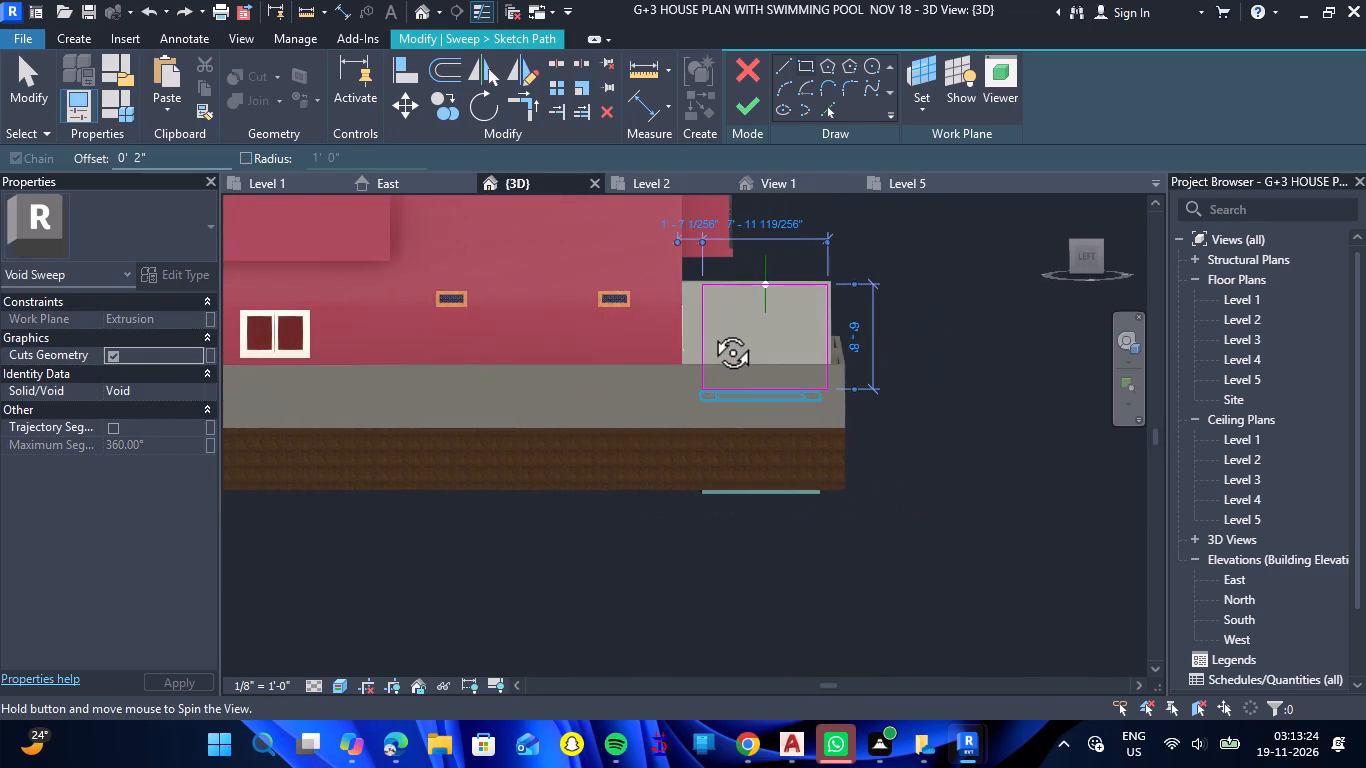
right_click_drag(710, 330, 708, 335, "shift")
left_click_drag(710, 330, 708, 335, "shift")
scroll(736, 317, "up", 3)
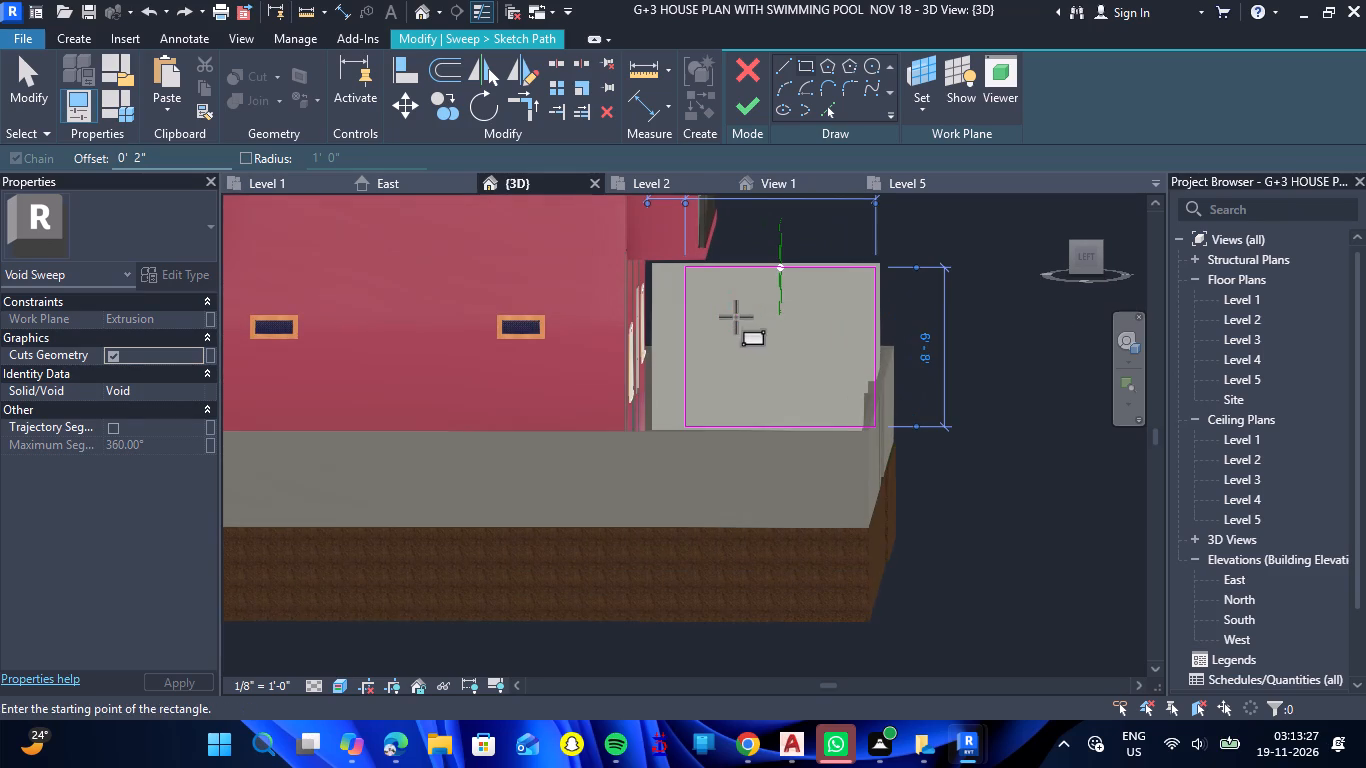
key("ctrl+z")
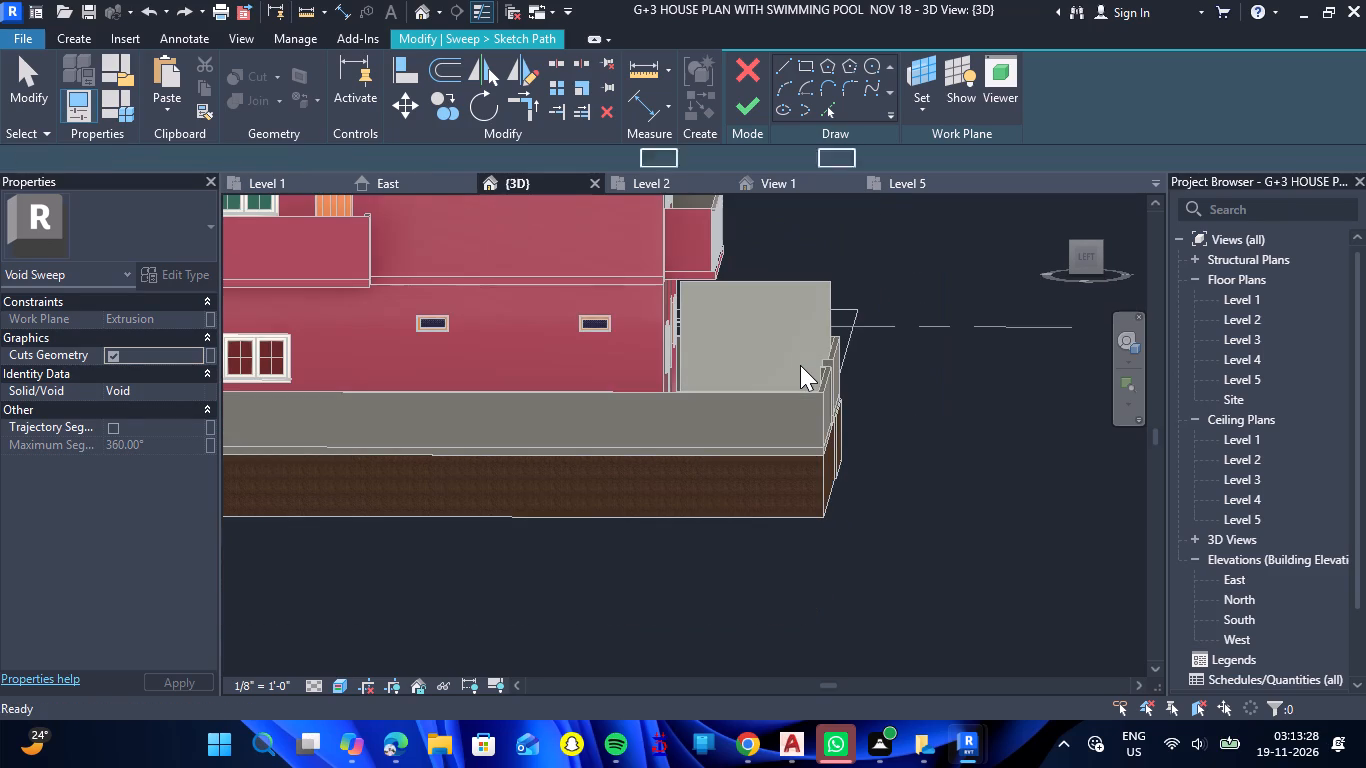
Sketch the path rectangle between the panel's outer upper corner and opposite lower corner, offset 2" inward from its edges.
left_click(829, 284)
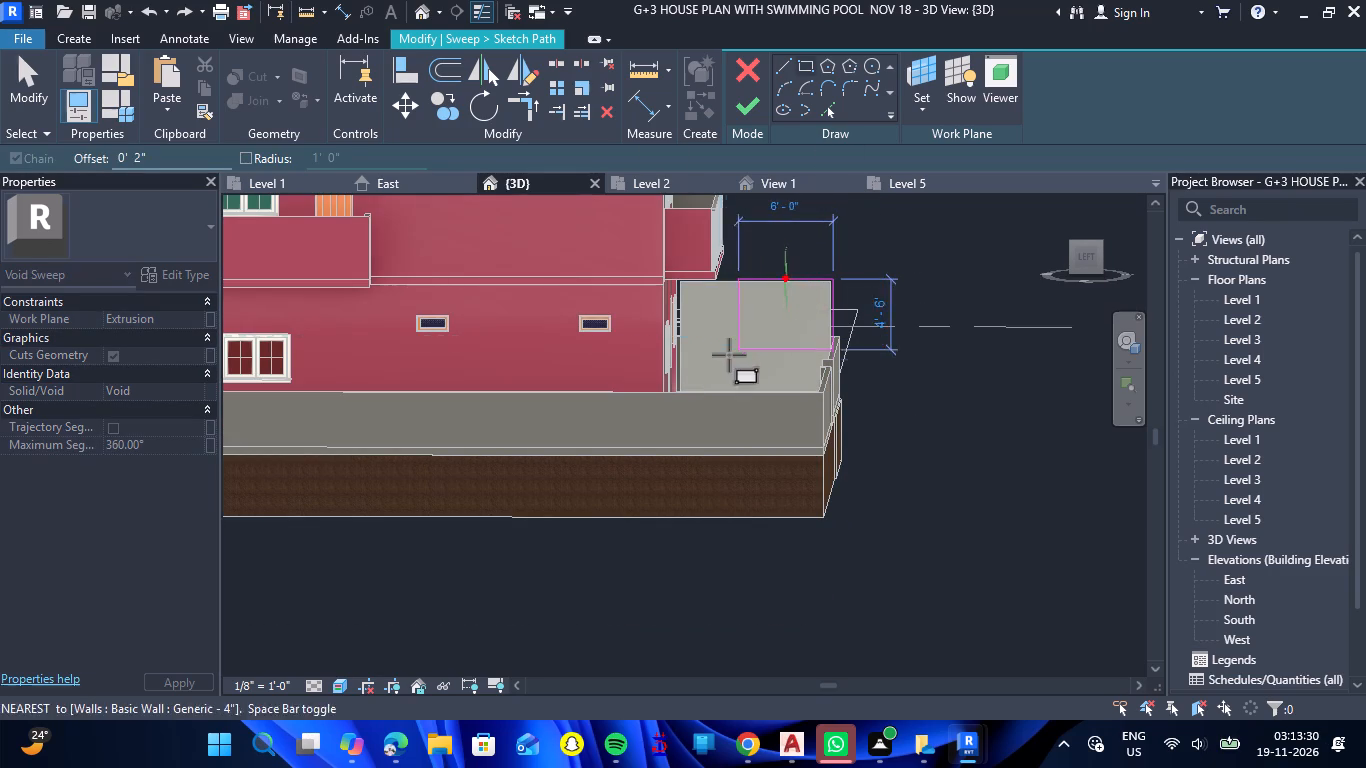
scroll(684, 387, "up", 2)
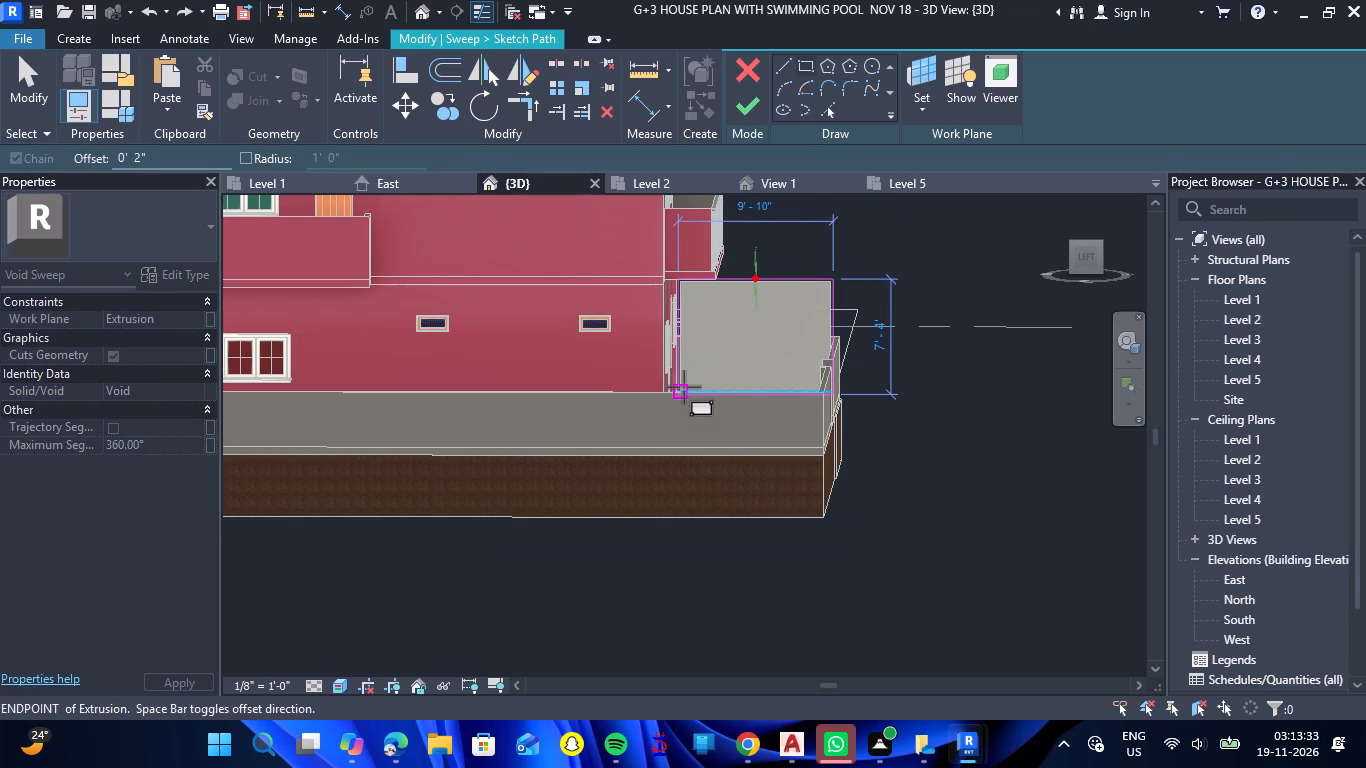
scroll(684, 387, "up", 9)
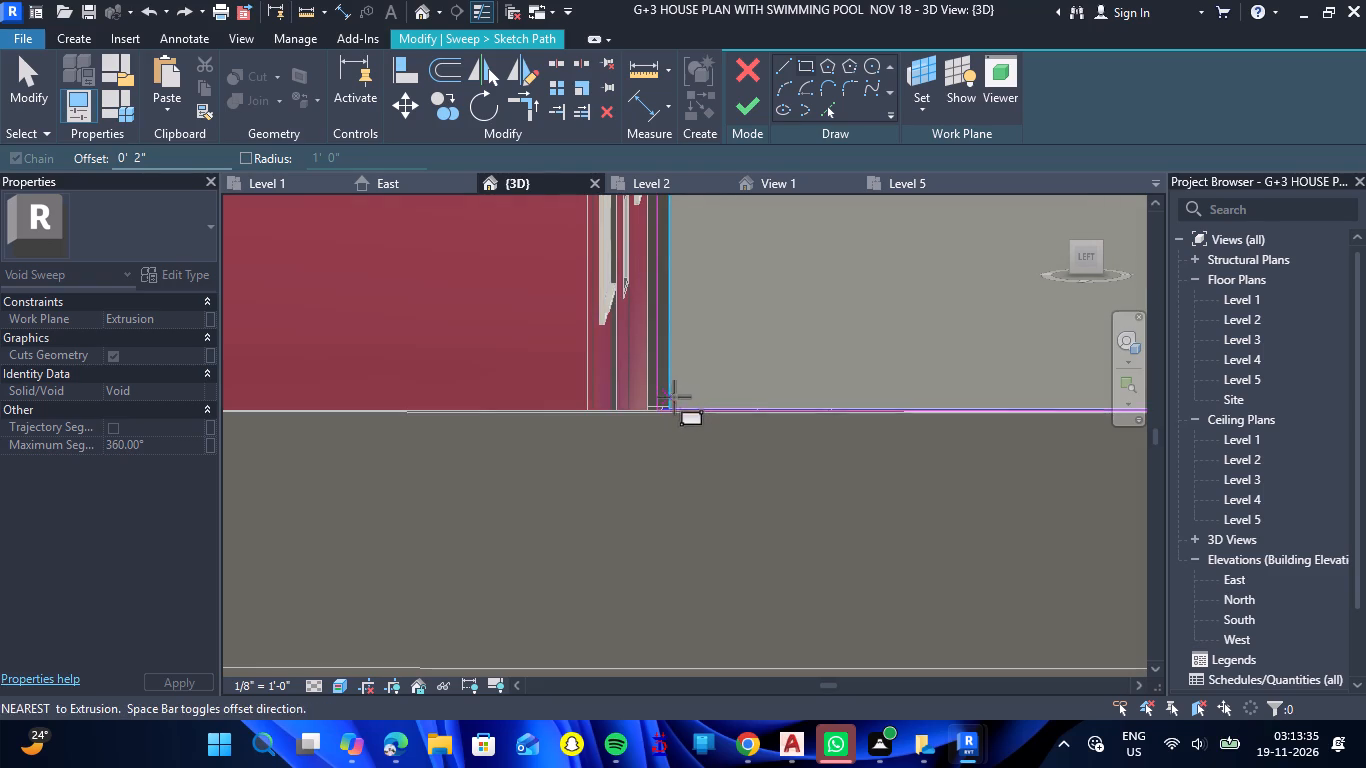
key("space")
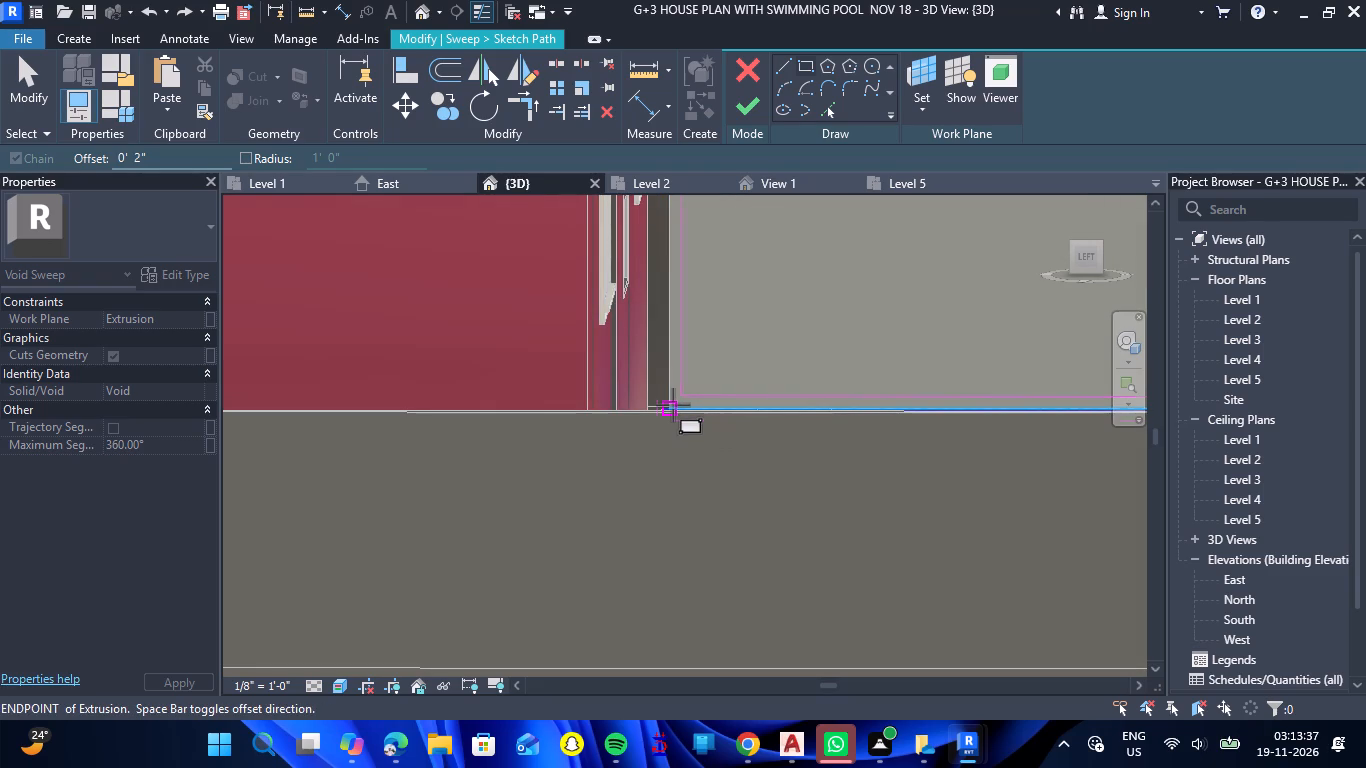
left_click(672, 405)
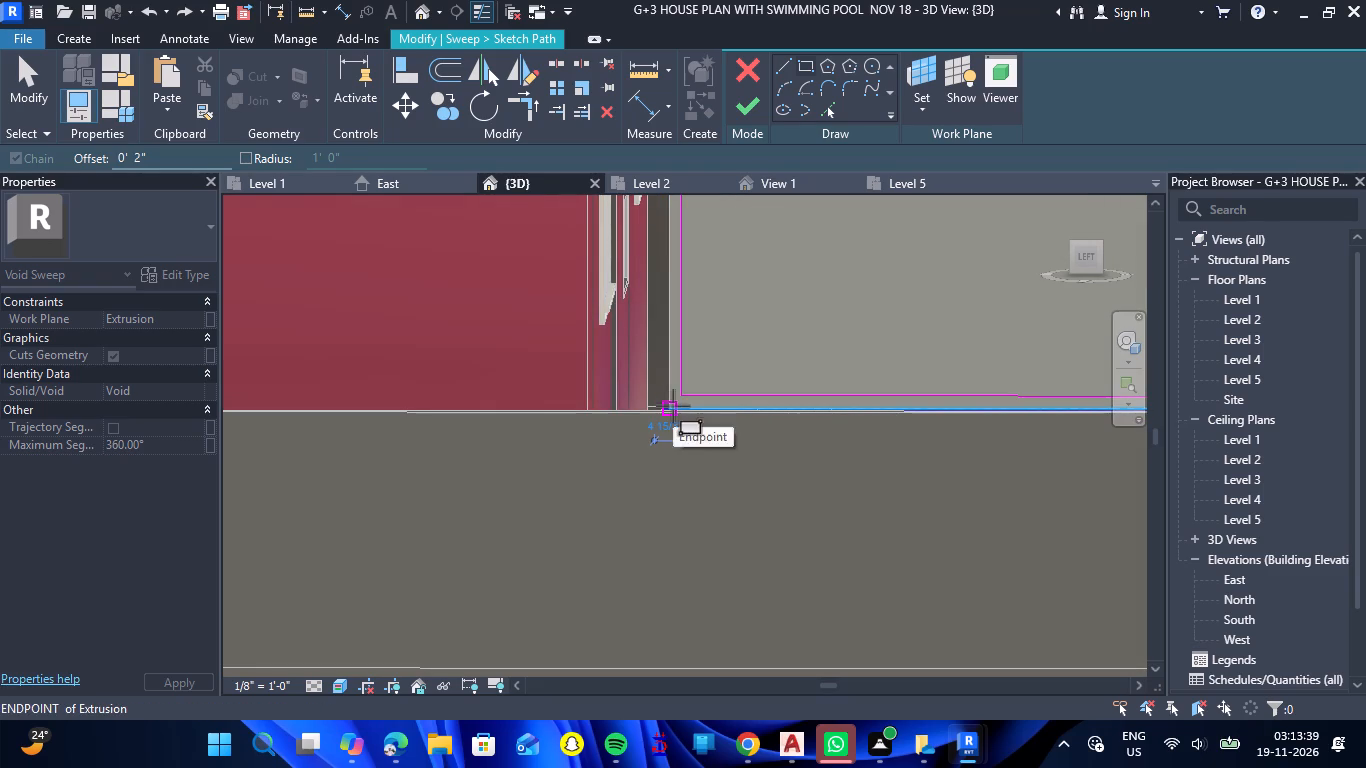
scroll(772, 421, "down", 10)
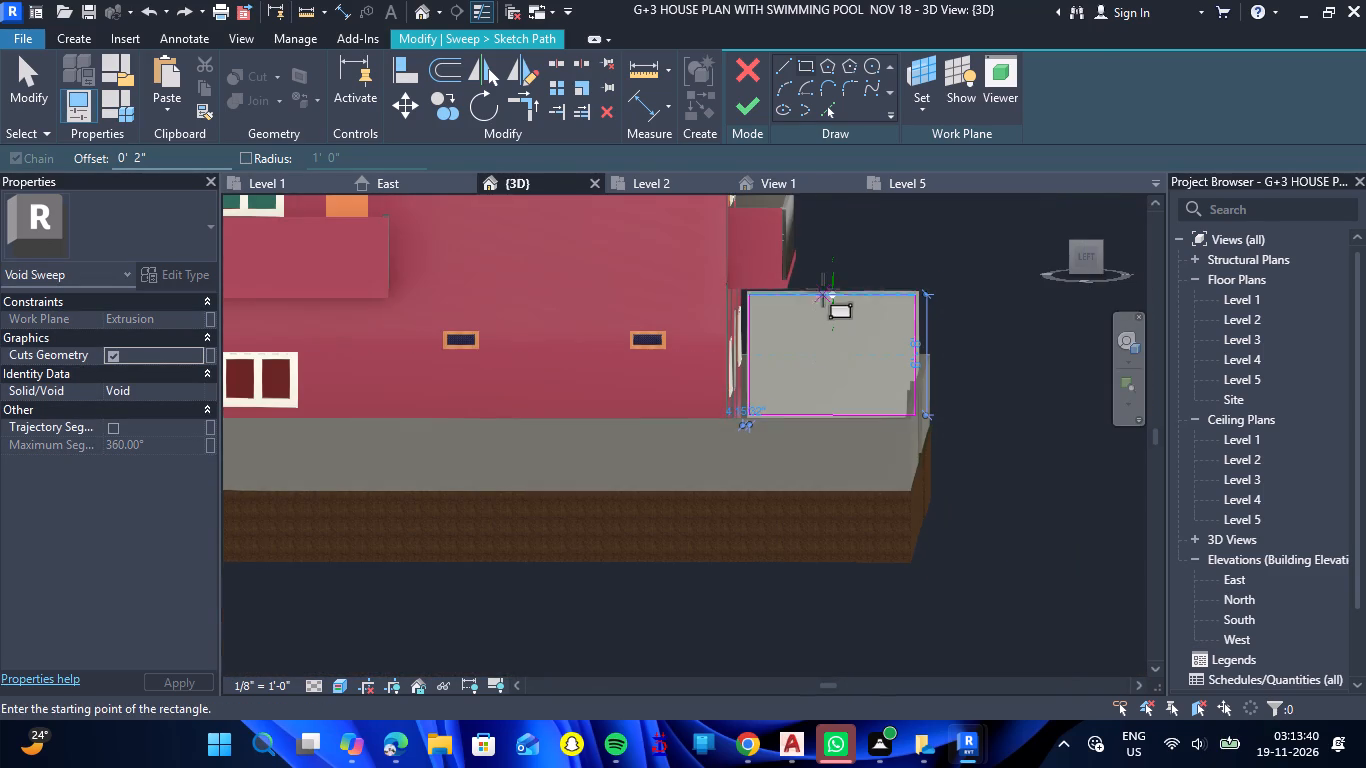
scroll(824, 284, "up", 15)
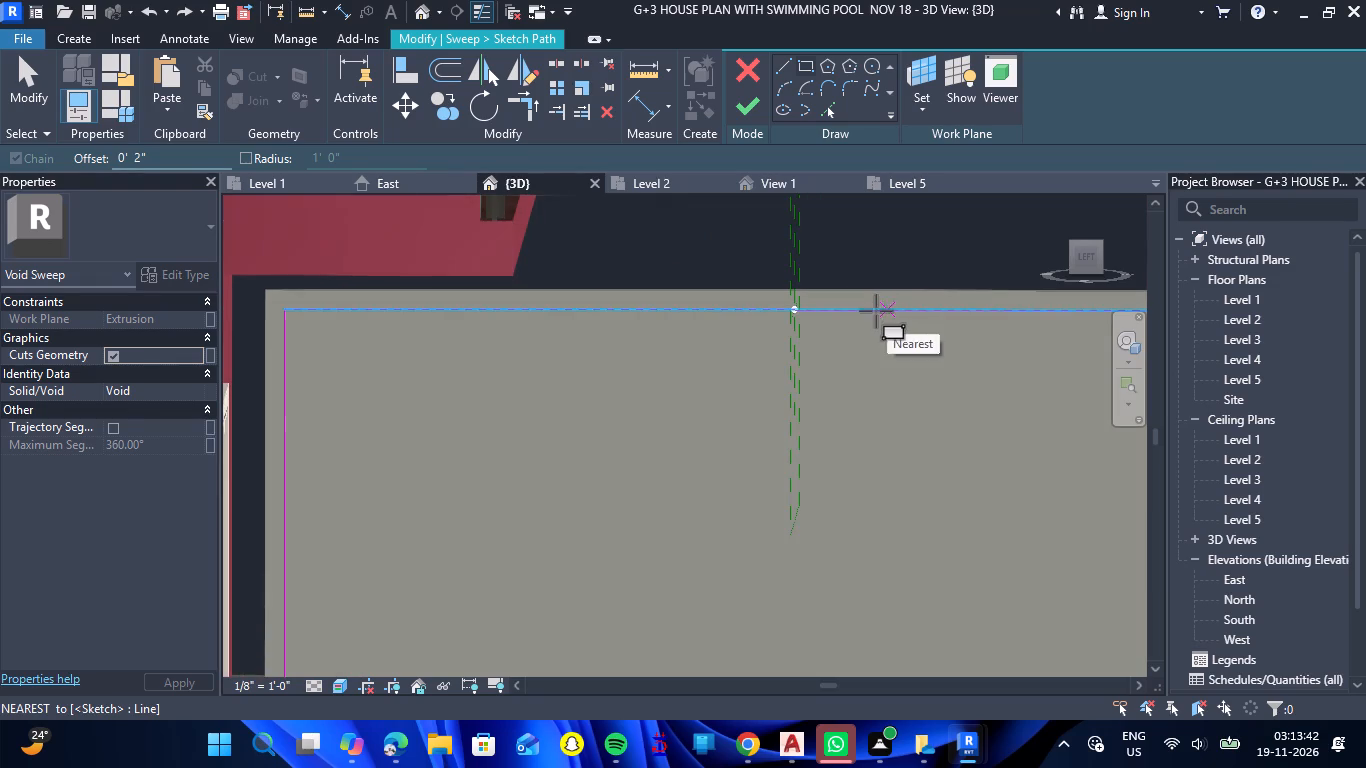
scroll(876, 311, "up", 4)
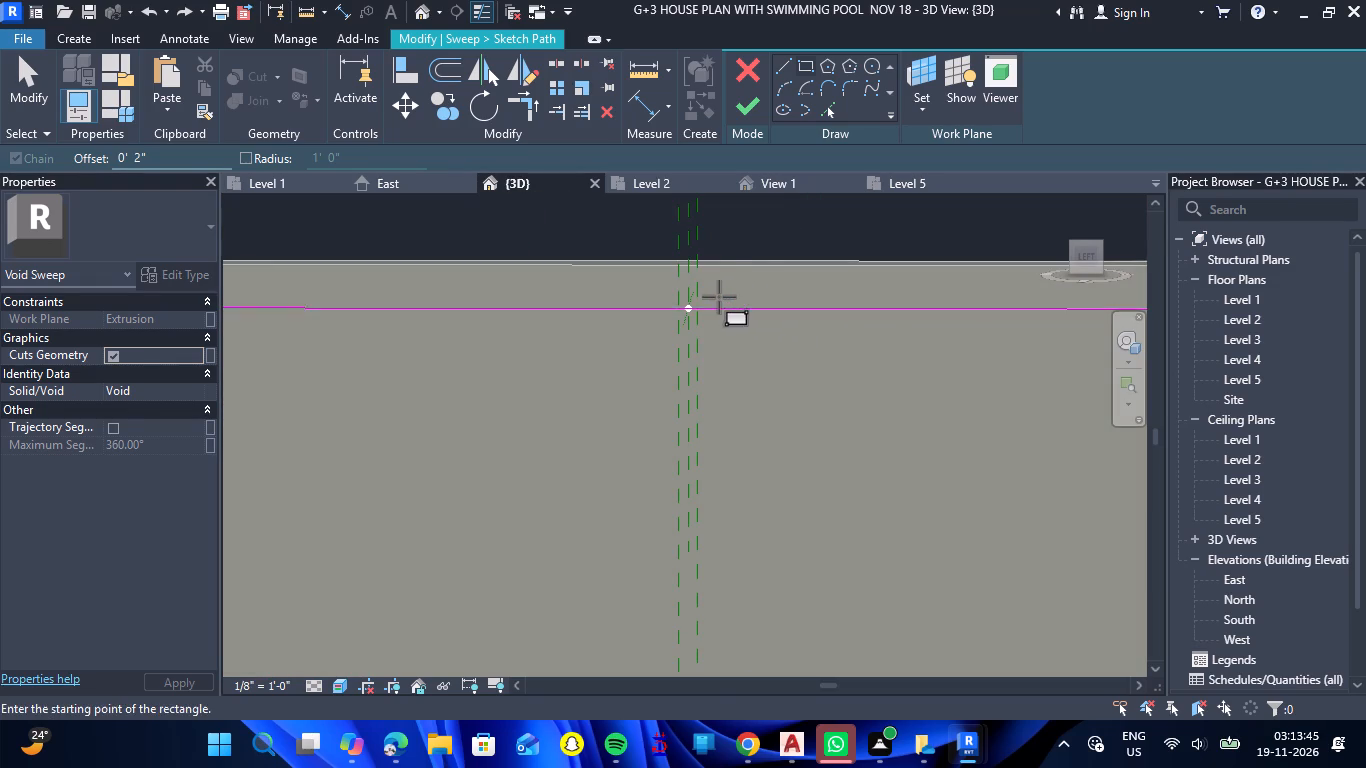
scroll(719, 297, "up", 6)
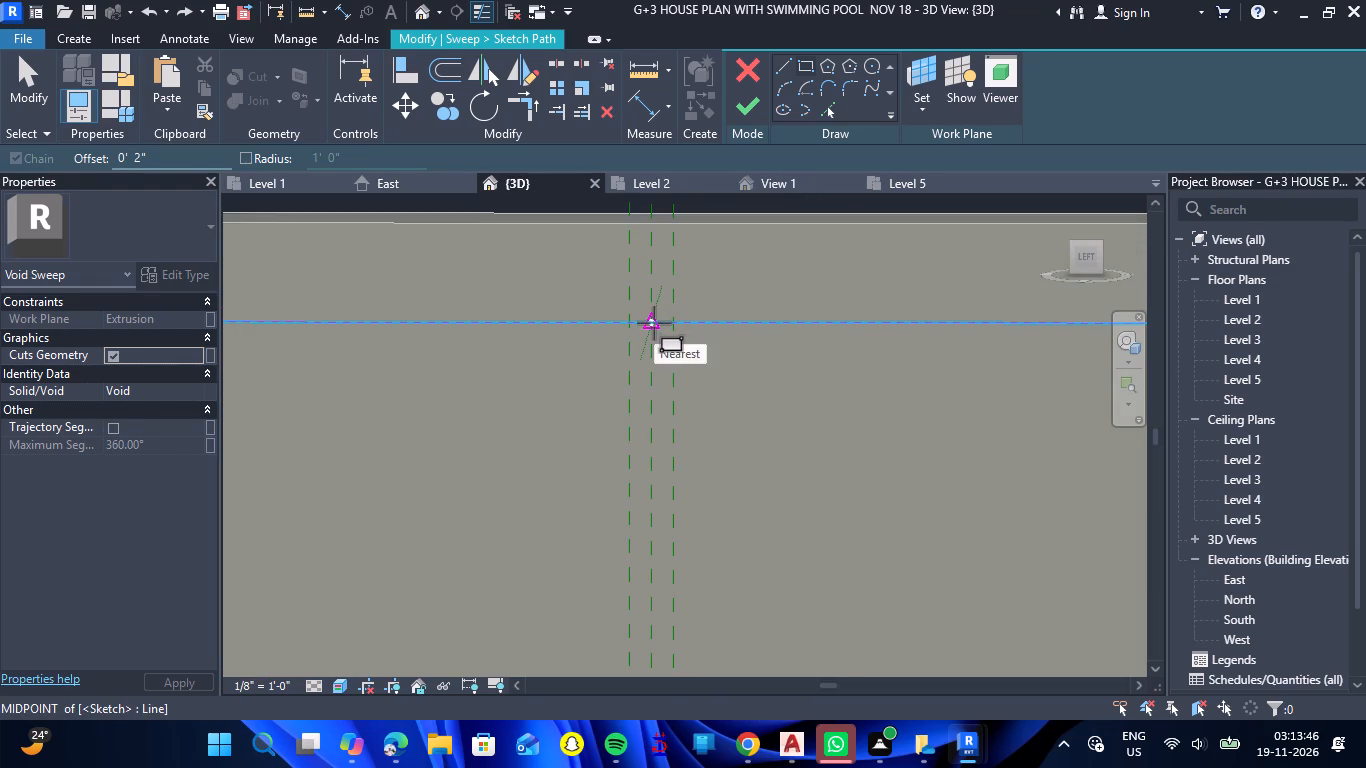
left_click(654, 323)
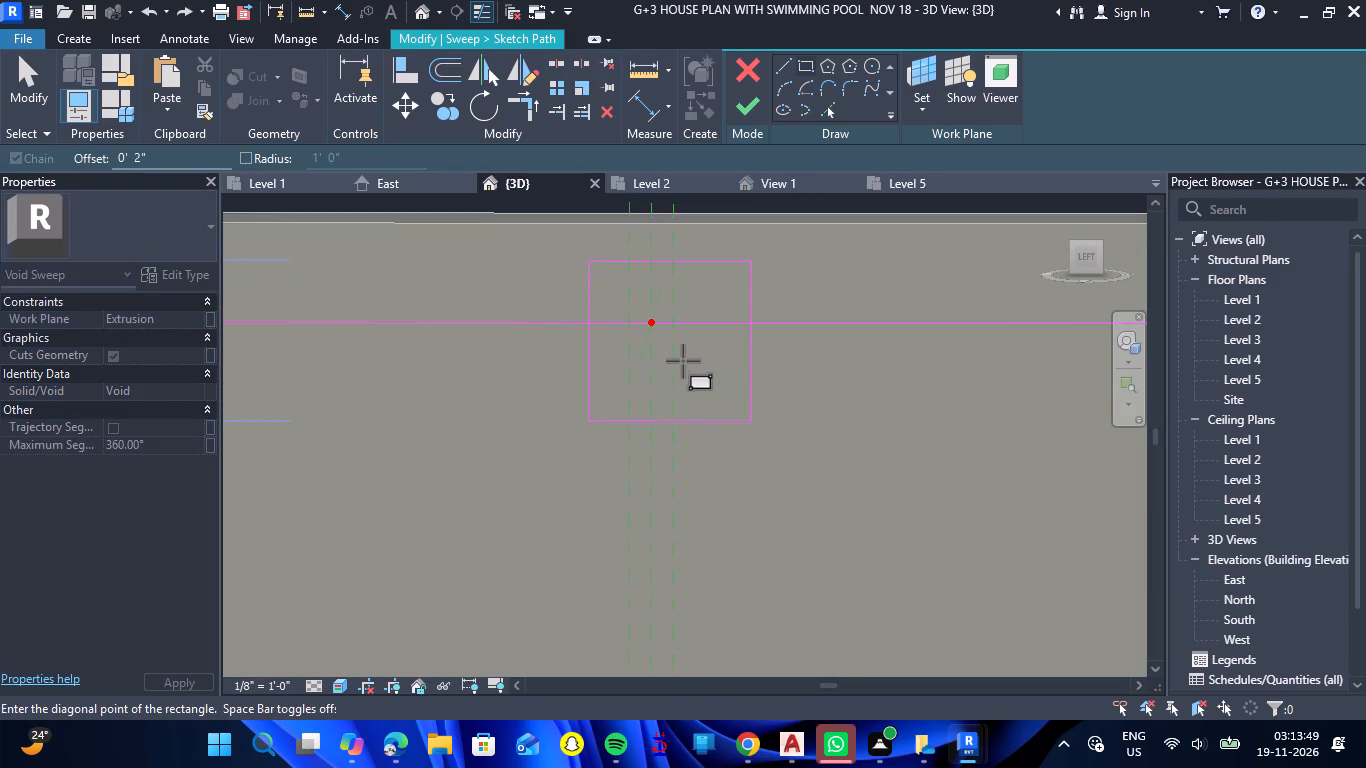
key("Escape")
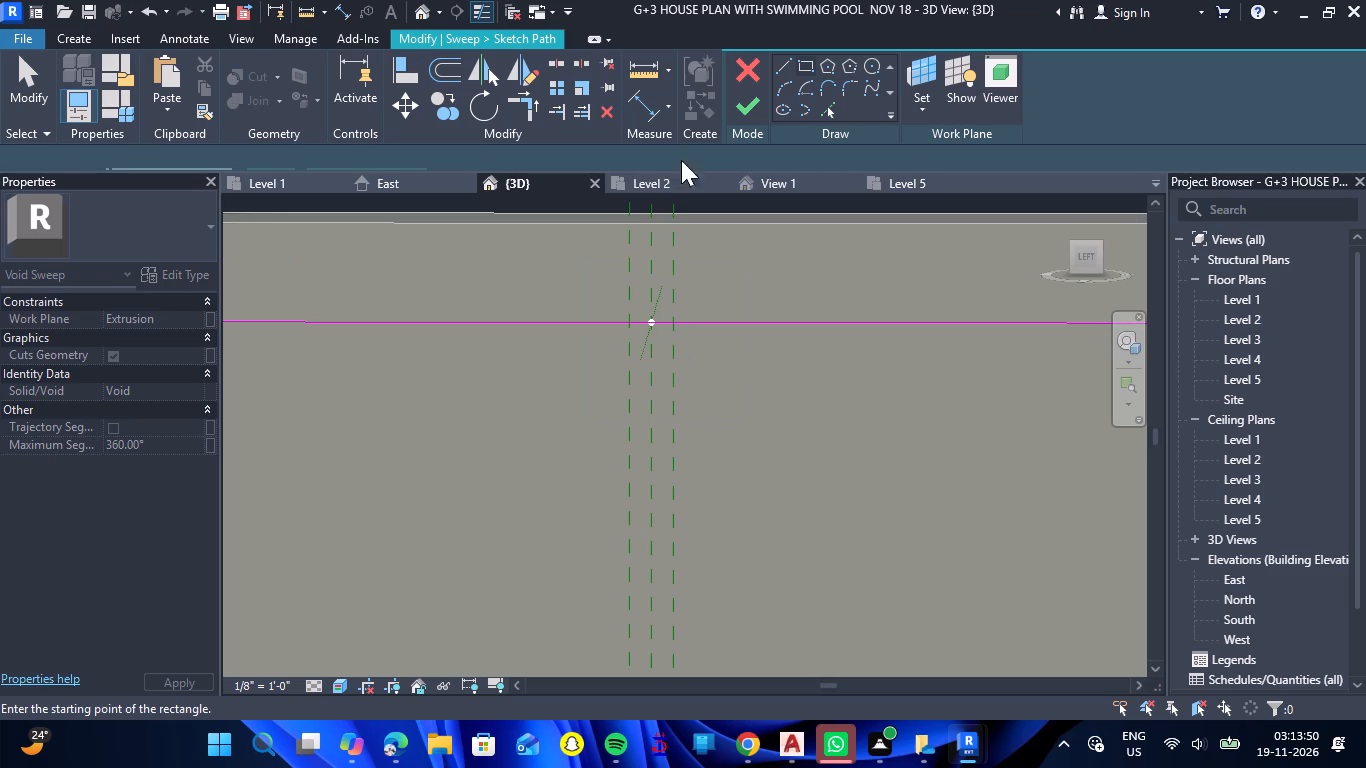
Finish the rectangular sweep path sketch.
left_click(741, 108)
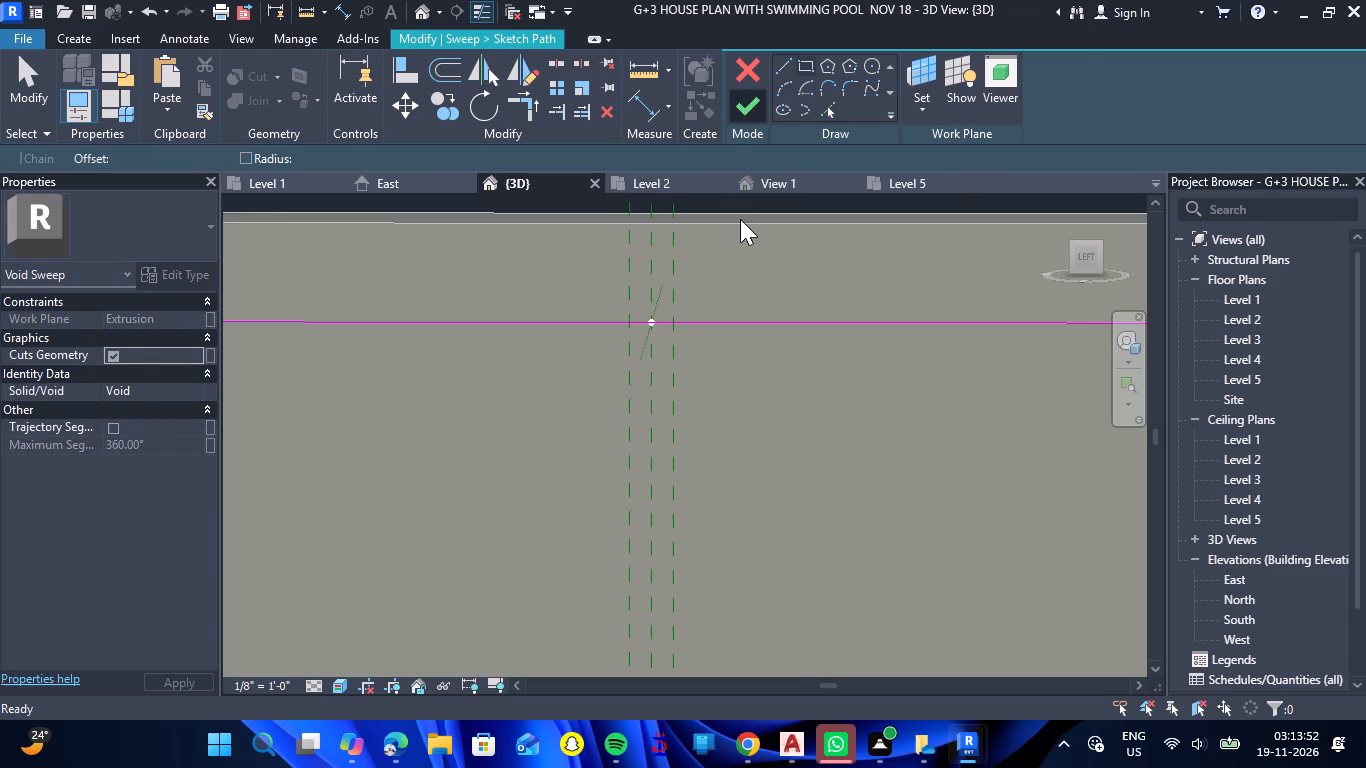
scroll(739, 232, "down", 13)
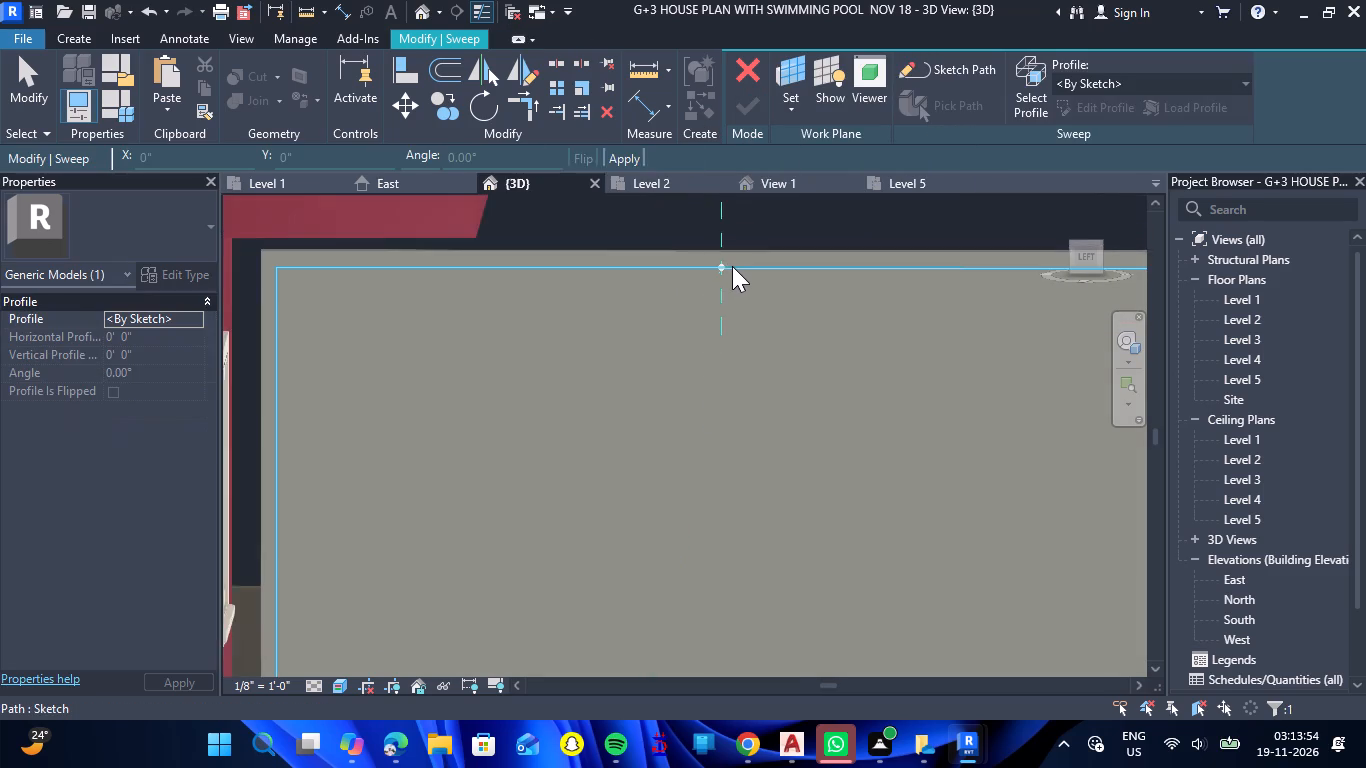
Open the void sweep's profile for sketching on the finished rectangular path.
scroll(732, 266, "down", 6)
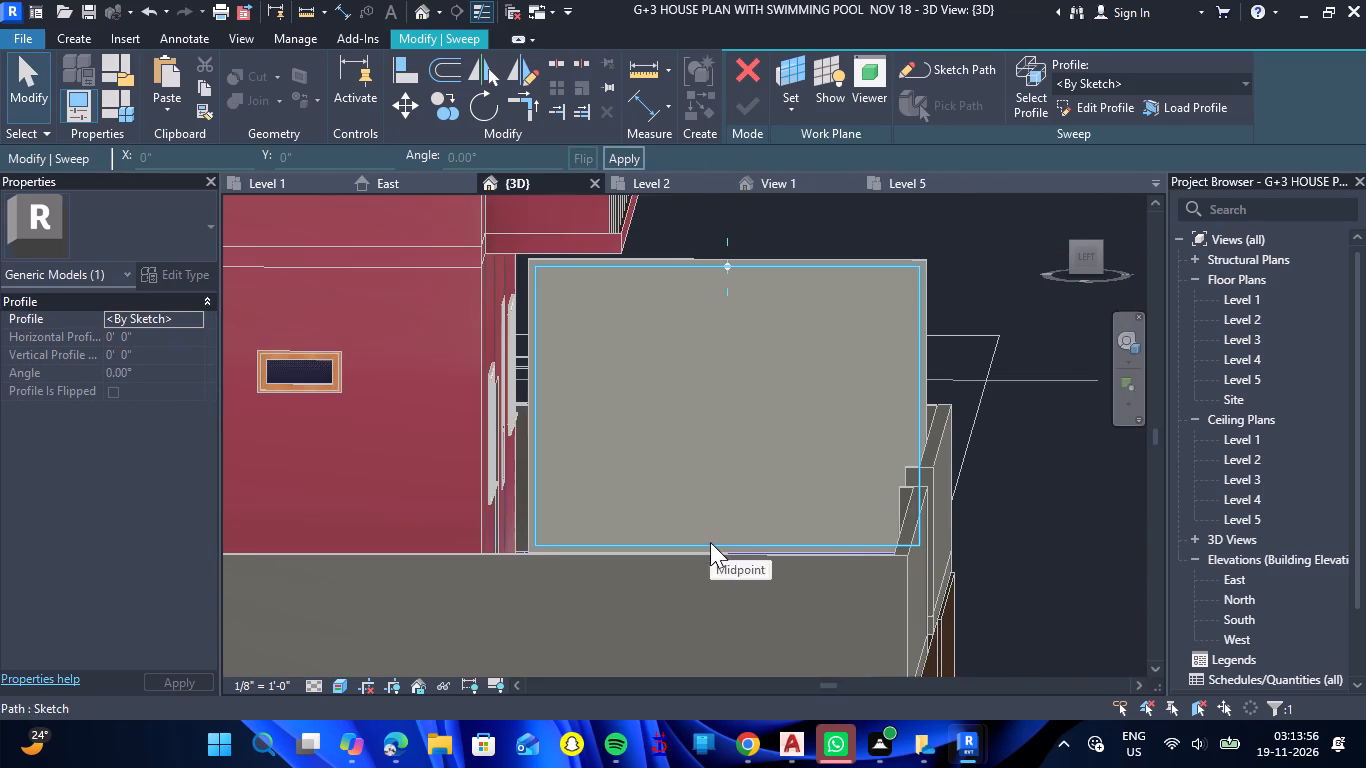
left_click(1083, 117)
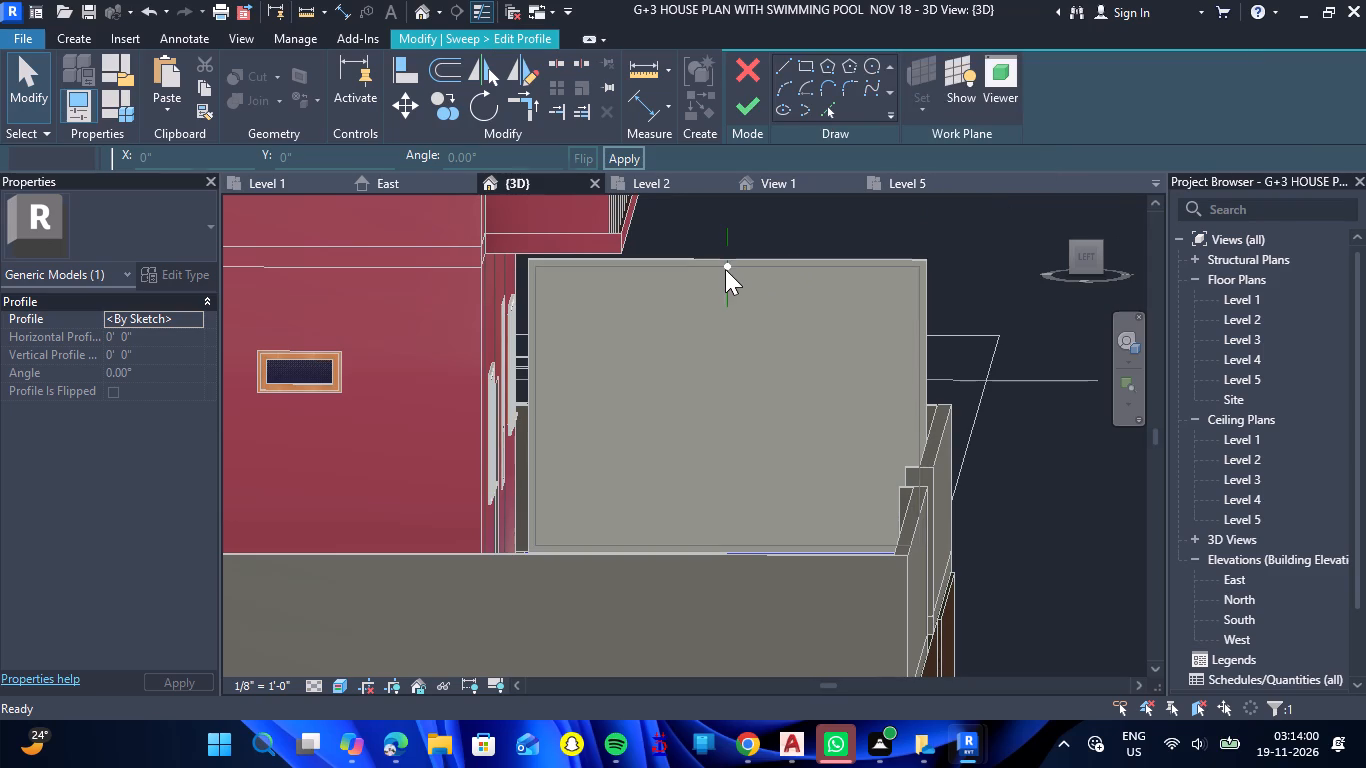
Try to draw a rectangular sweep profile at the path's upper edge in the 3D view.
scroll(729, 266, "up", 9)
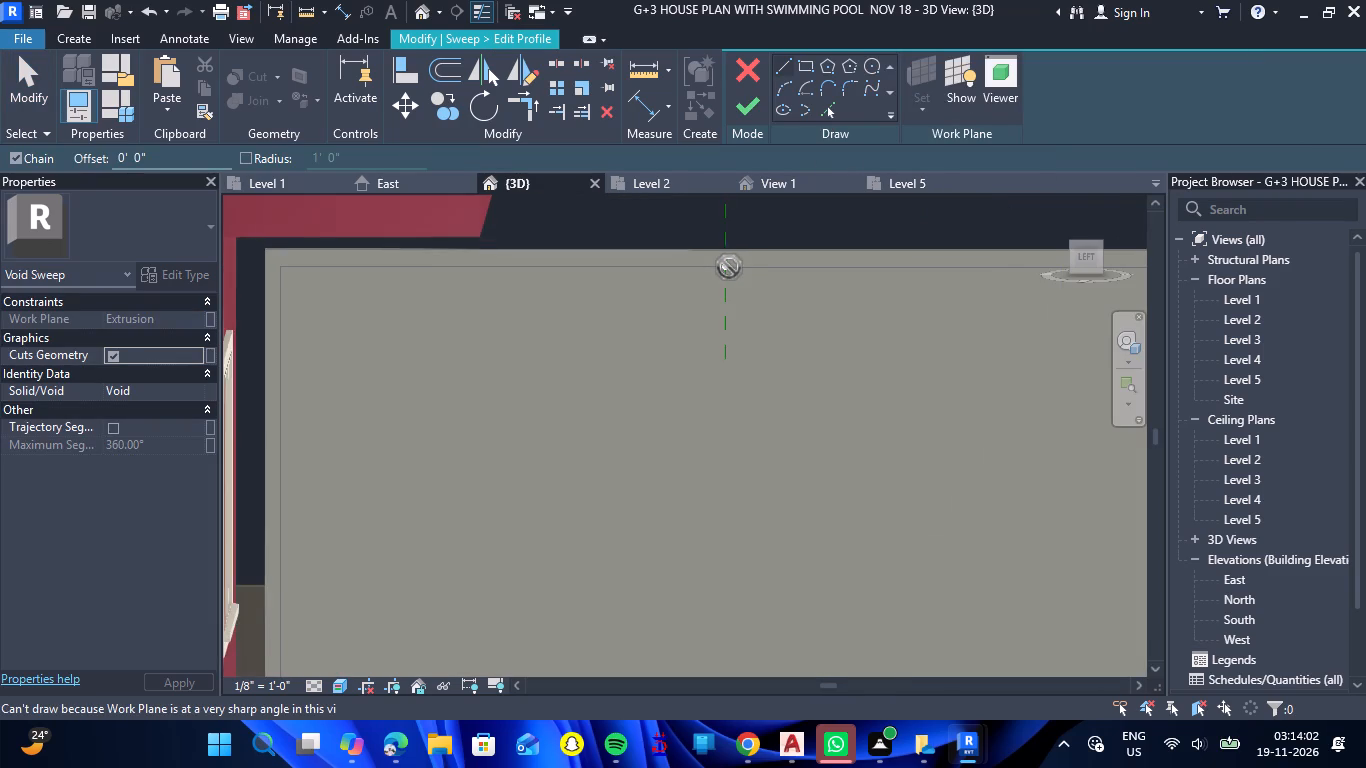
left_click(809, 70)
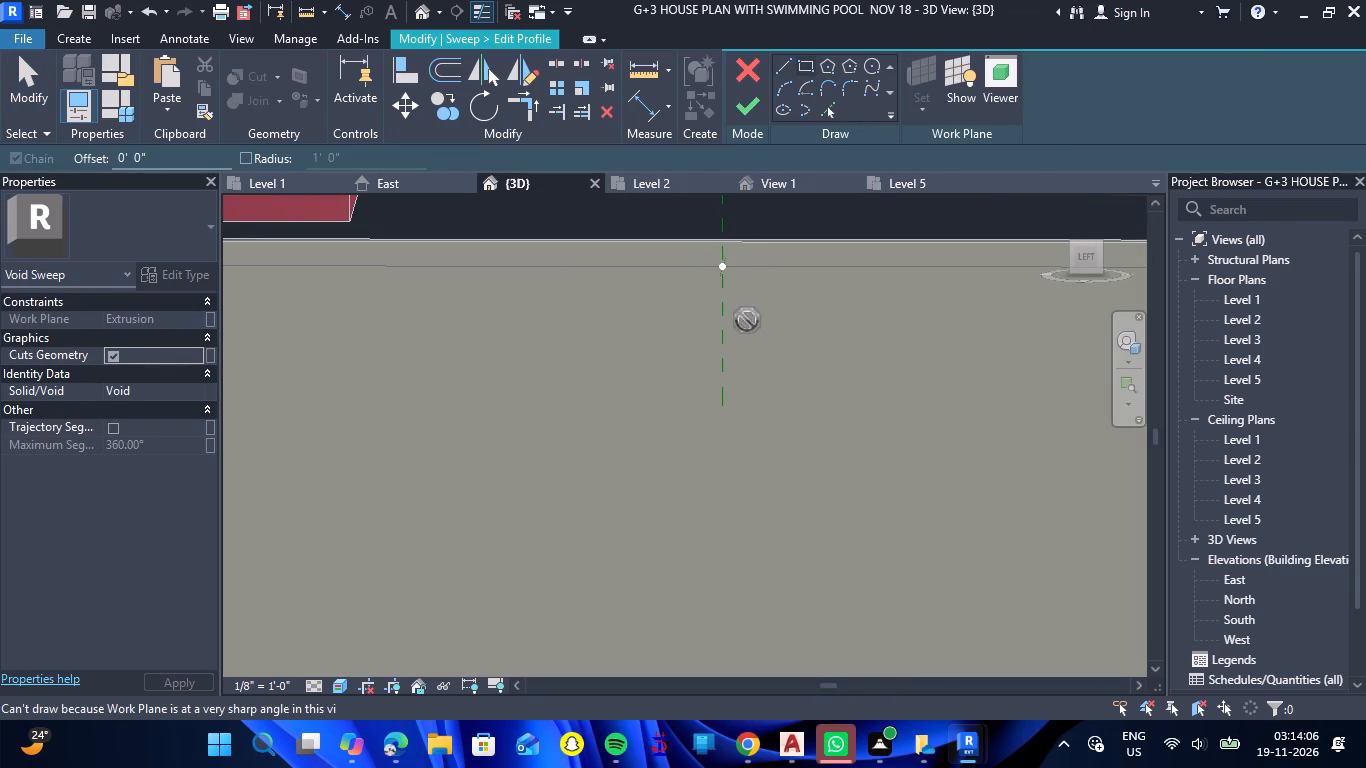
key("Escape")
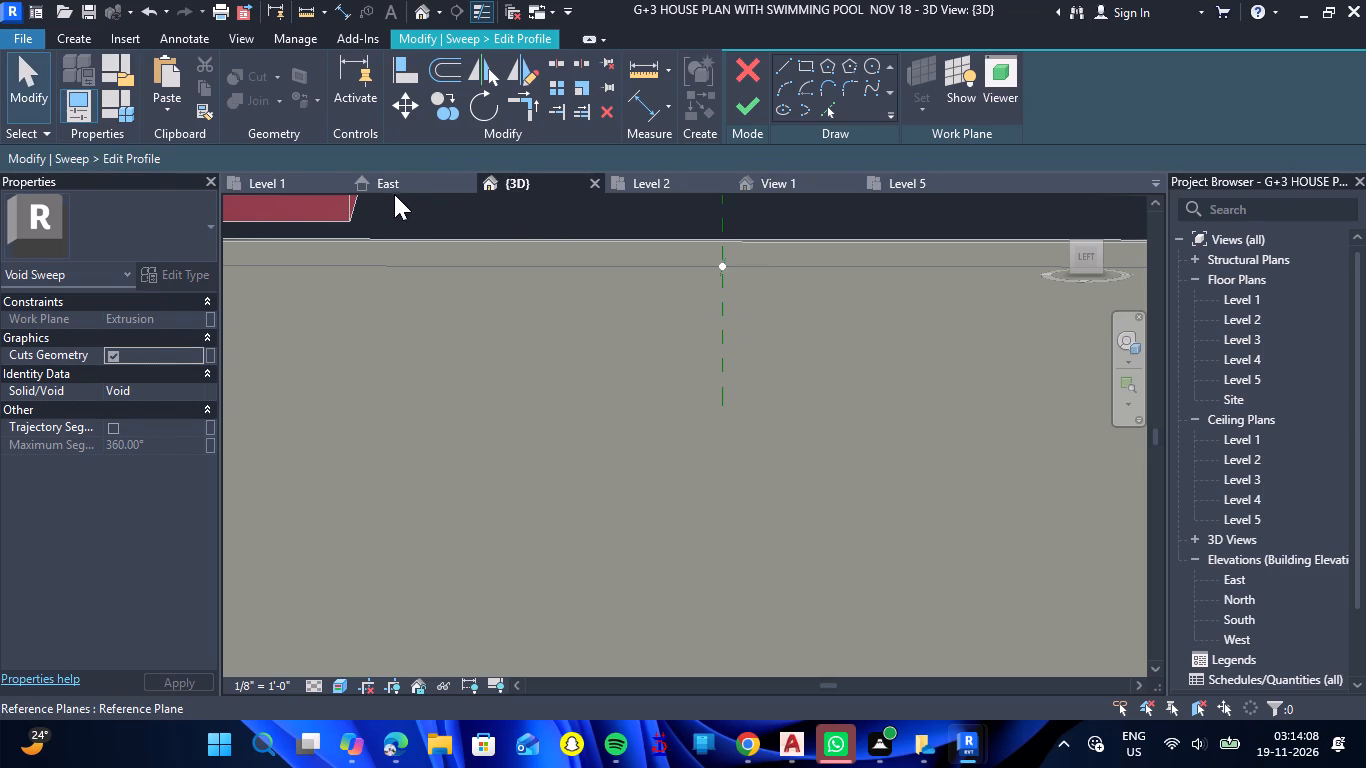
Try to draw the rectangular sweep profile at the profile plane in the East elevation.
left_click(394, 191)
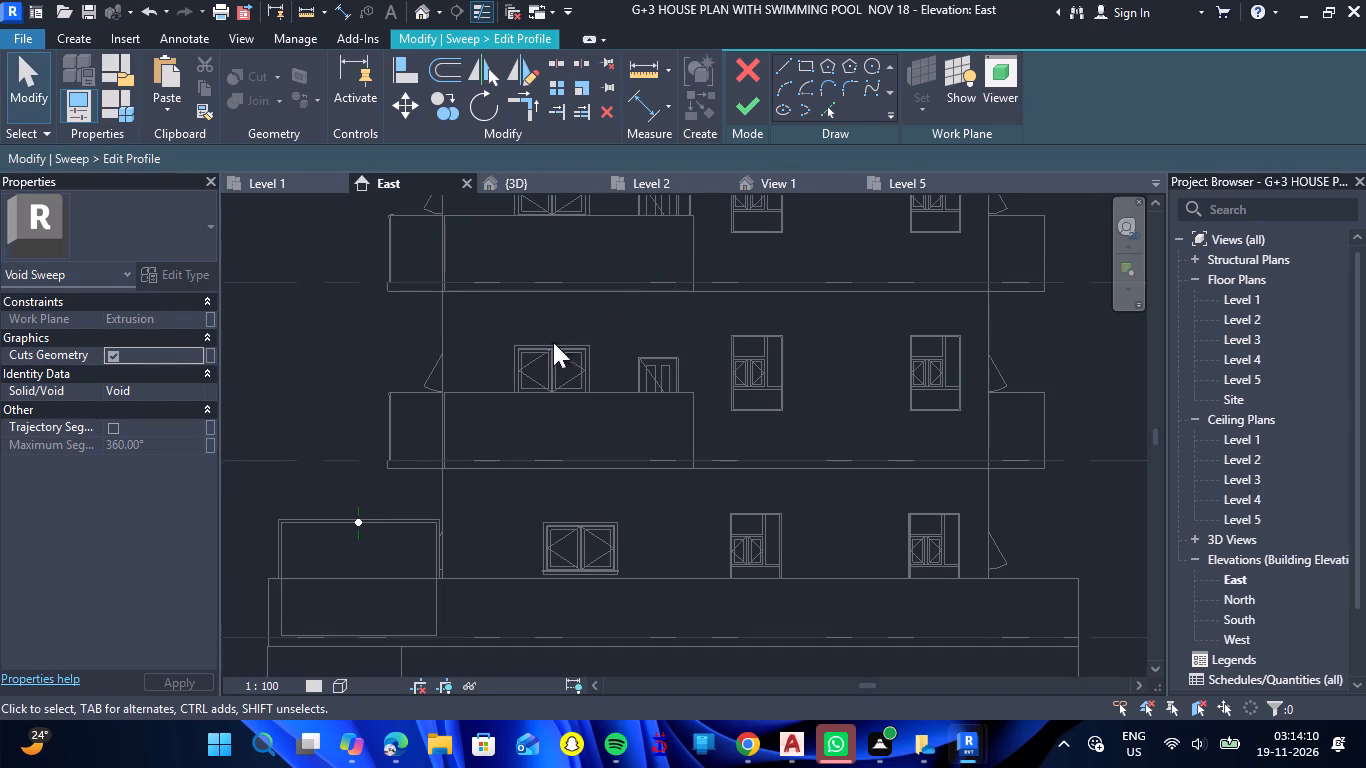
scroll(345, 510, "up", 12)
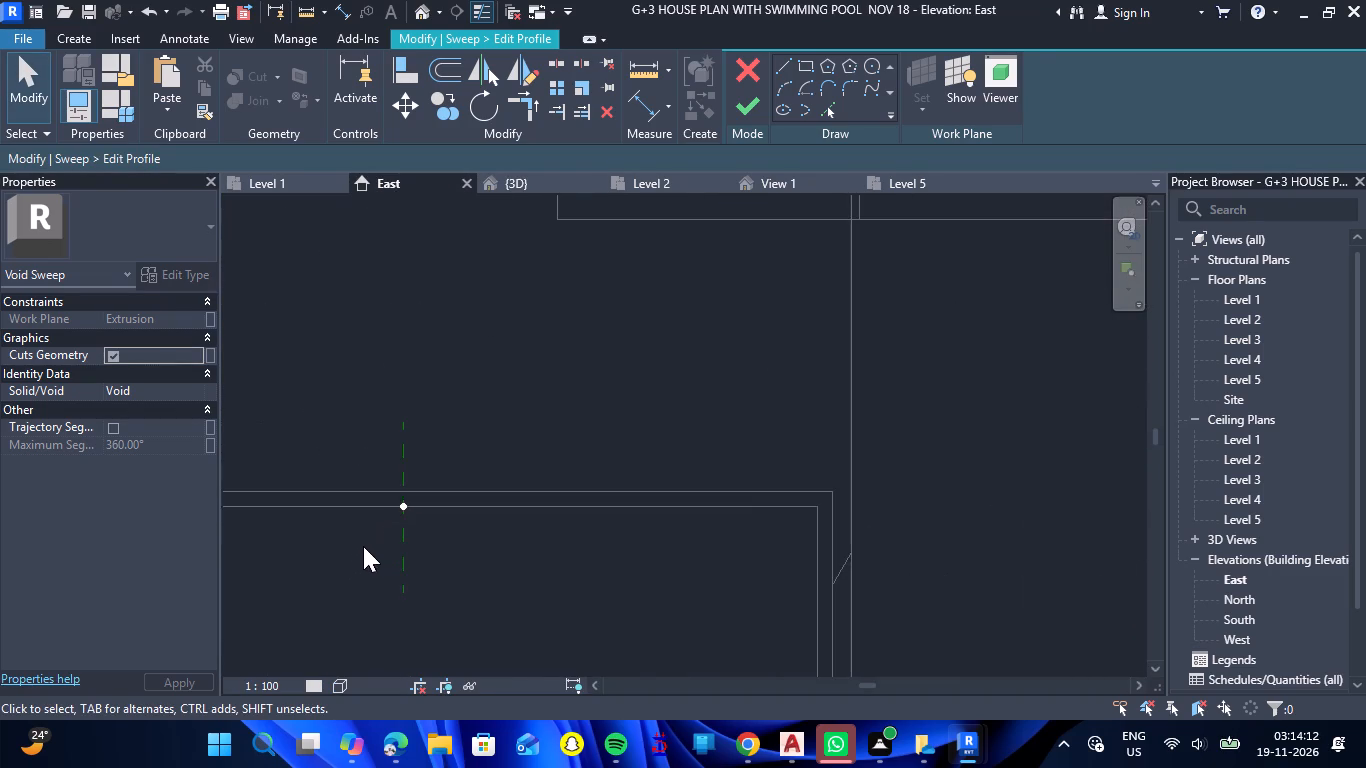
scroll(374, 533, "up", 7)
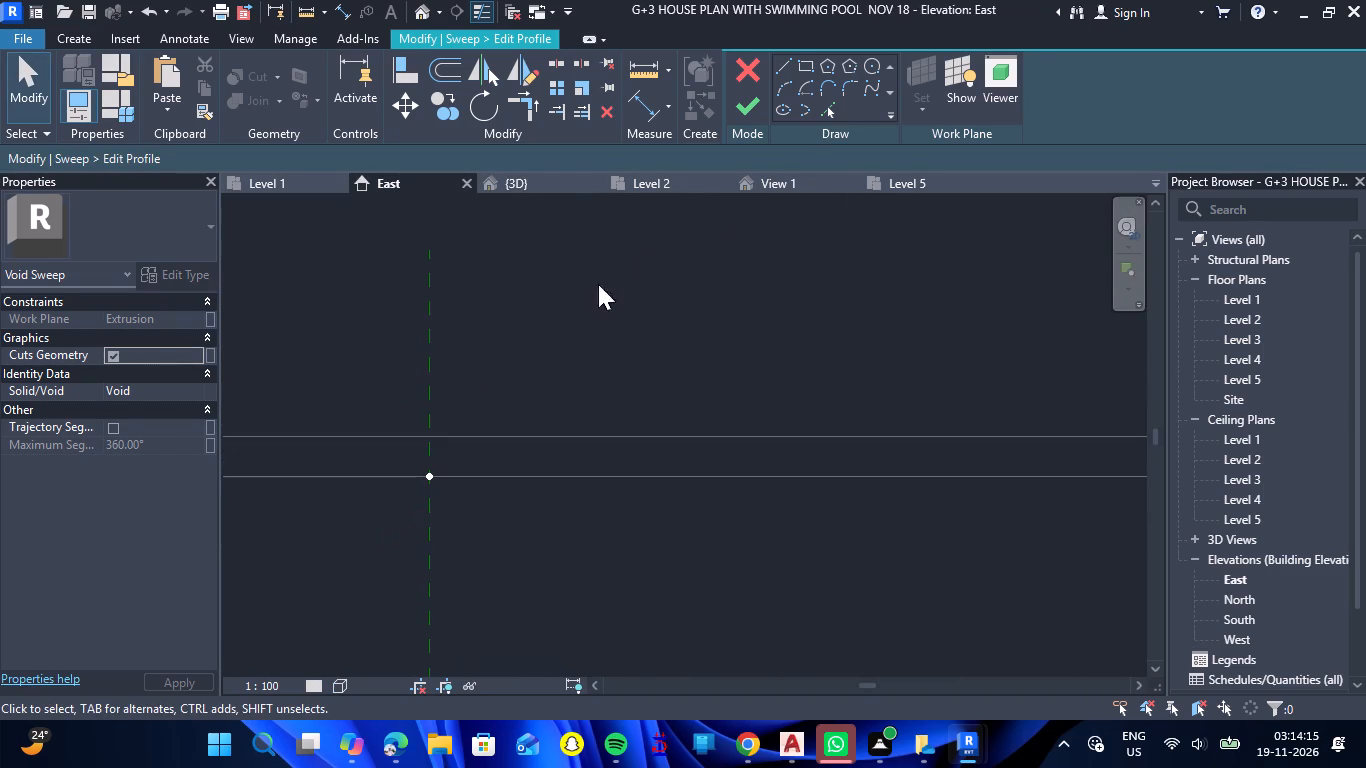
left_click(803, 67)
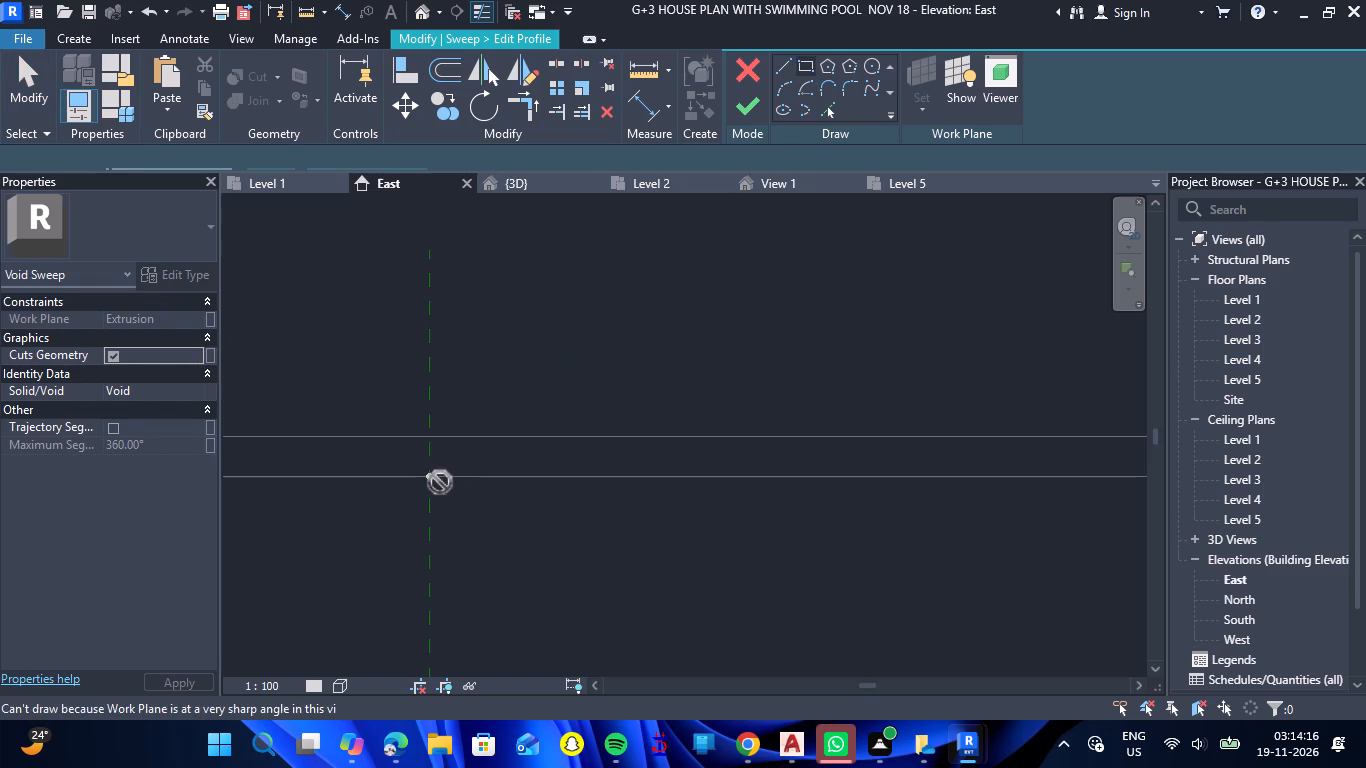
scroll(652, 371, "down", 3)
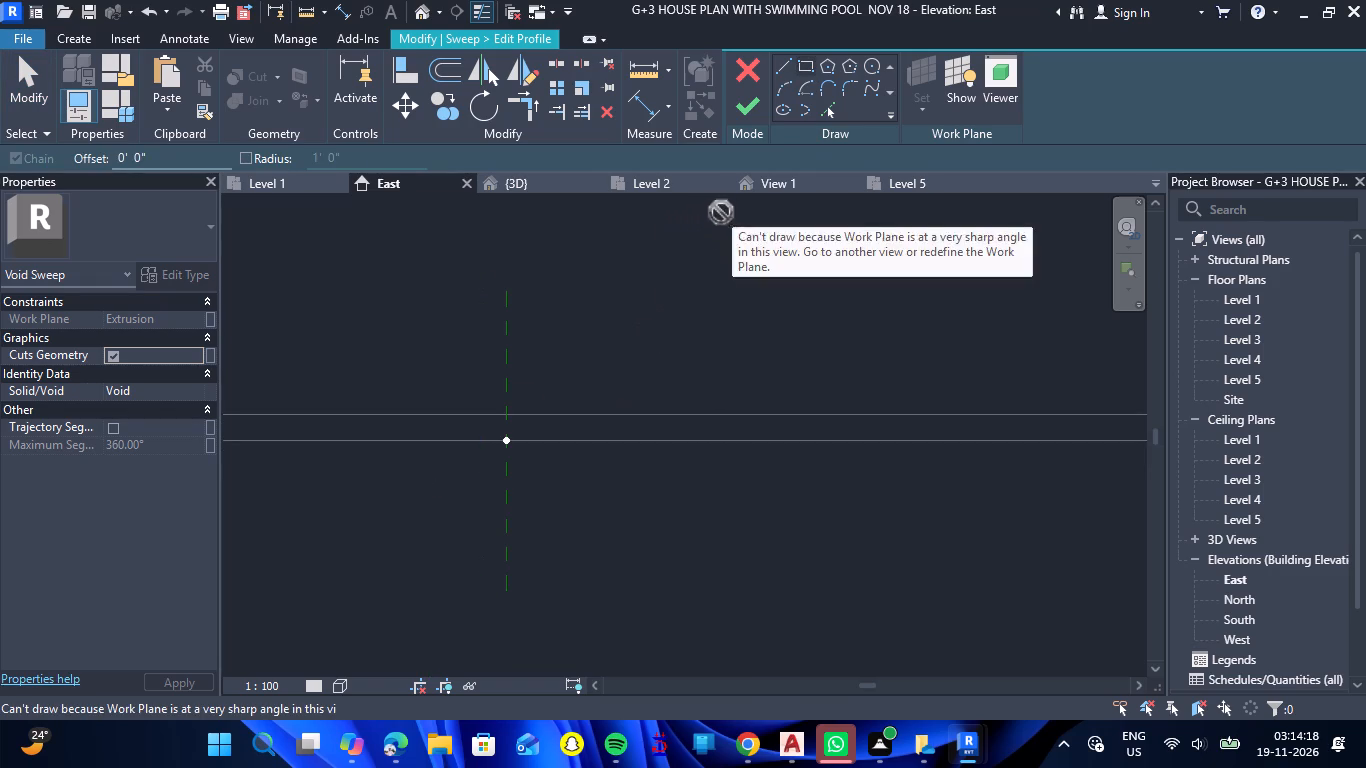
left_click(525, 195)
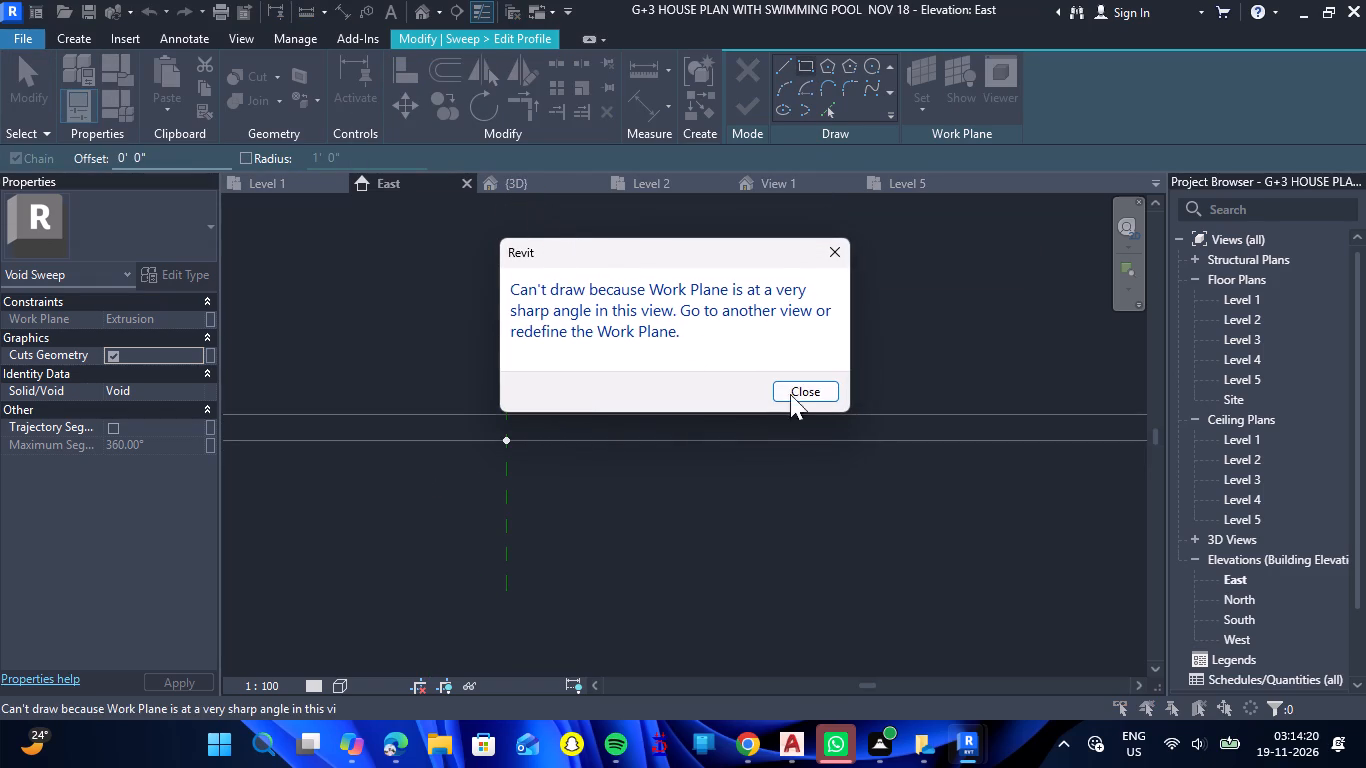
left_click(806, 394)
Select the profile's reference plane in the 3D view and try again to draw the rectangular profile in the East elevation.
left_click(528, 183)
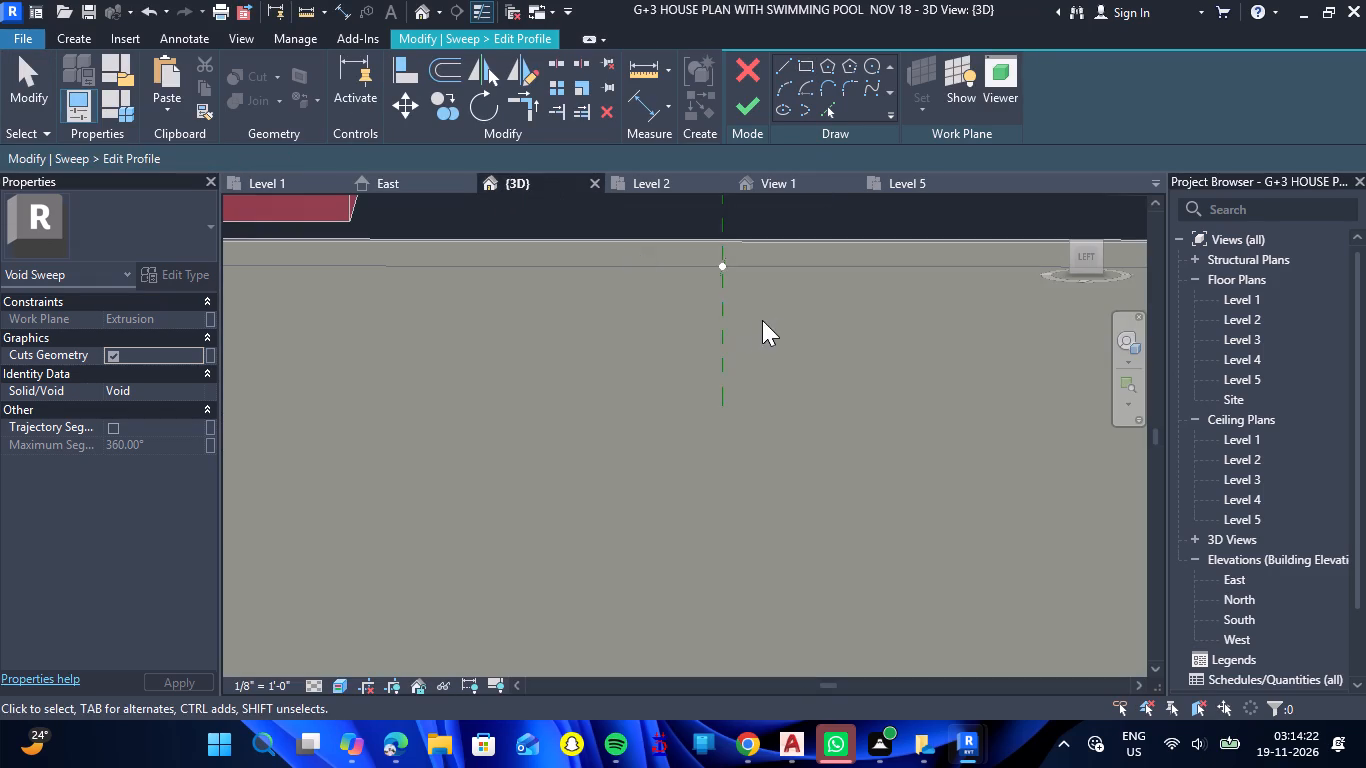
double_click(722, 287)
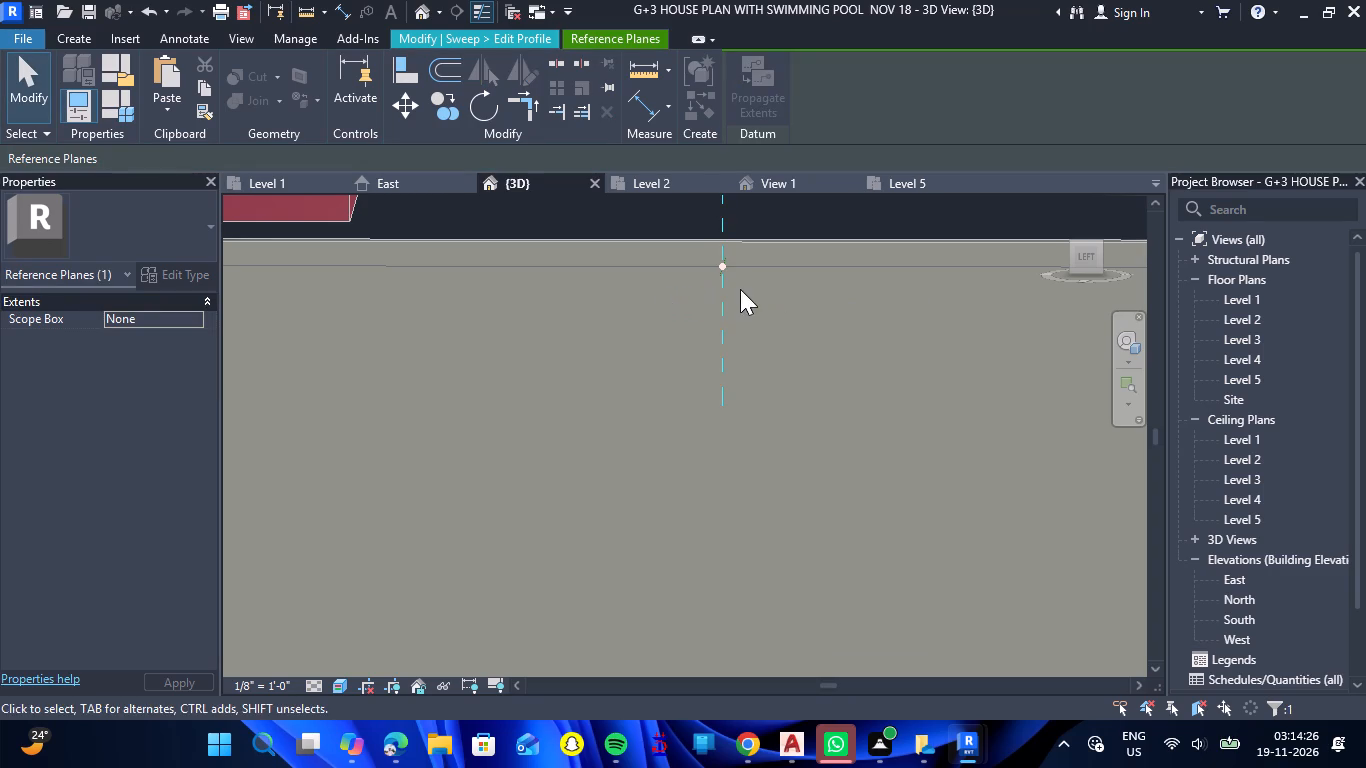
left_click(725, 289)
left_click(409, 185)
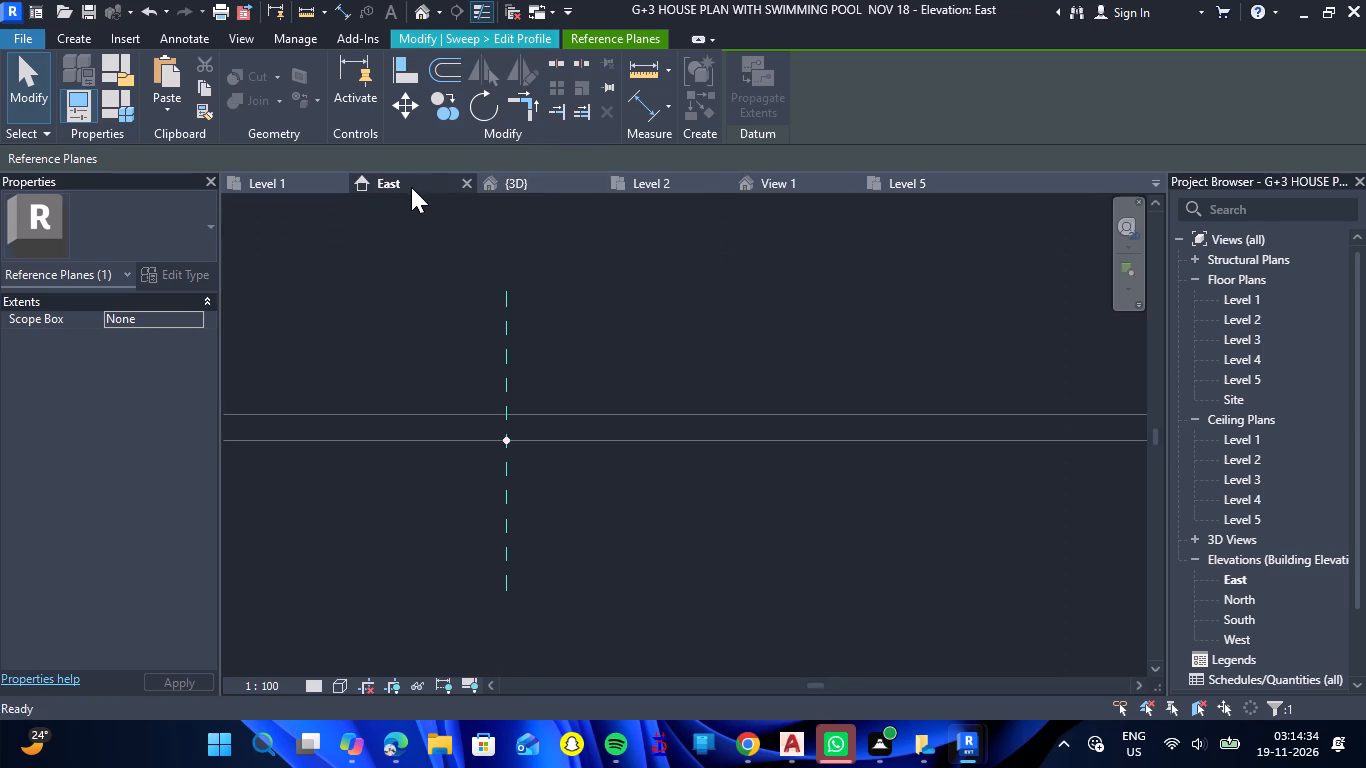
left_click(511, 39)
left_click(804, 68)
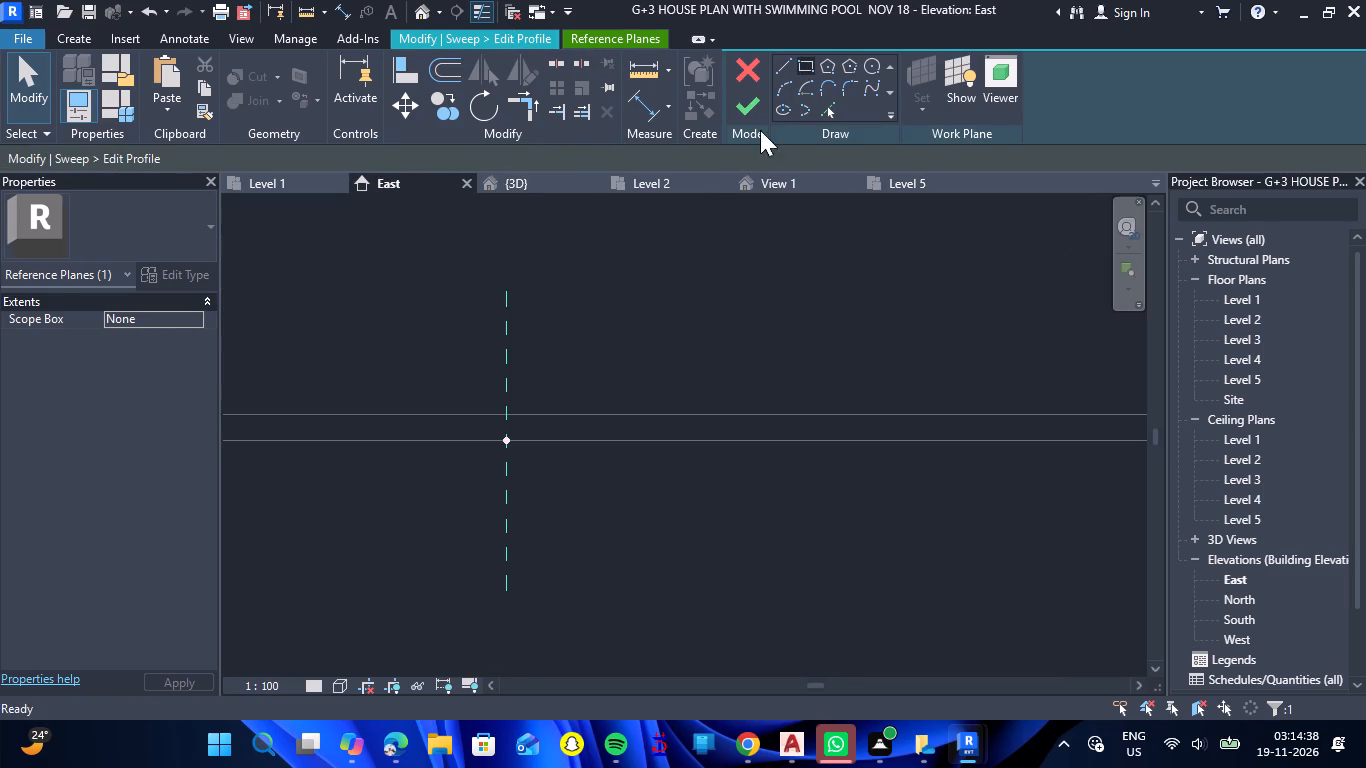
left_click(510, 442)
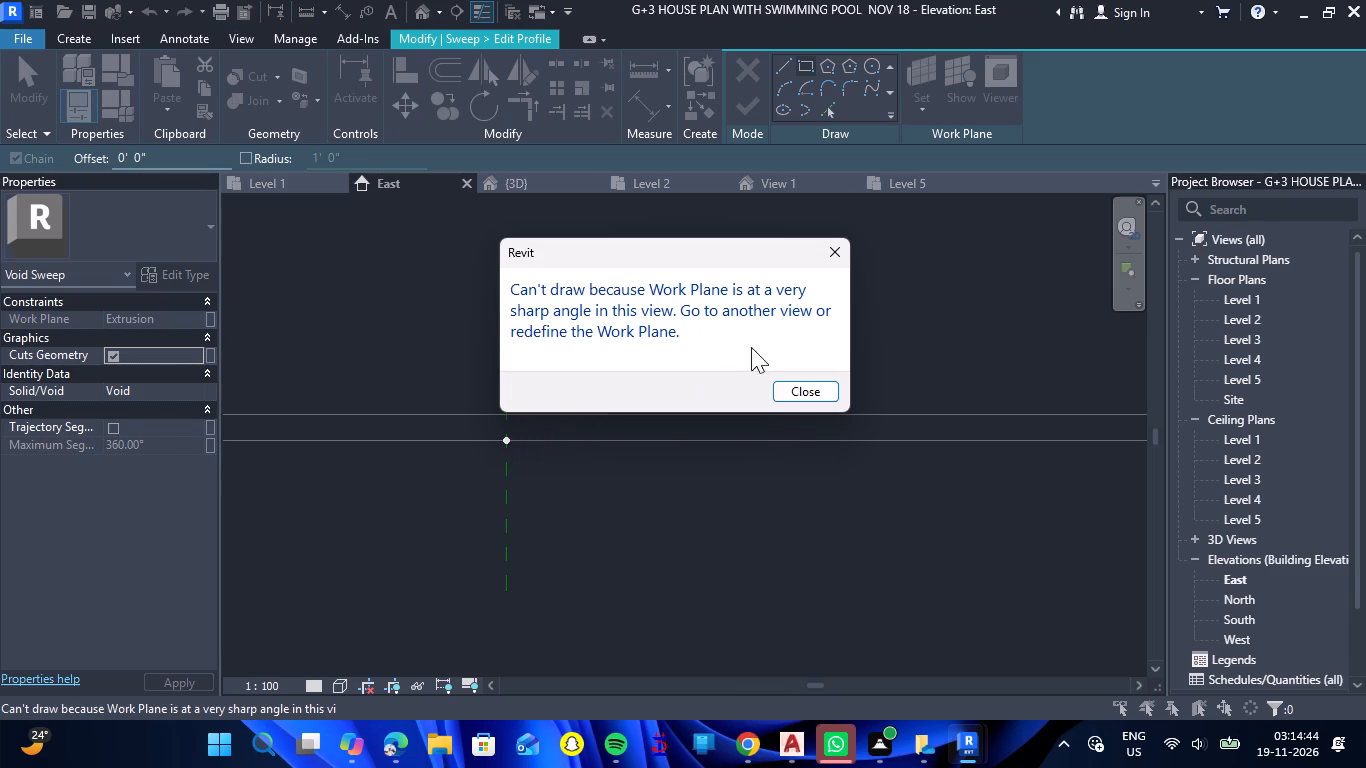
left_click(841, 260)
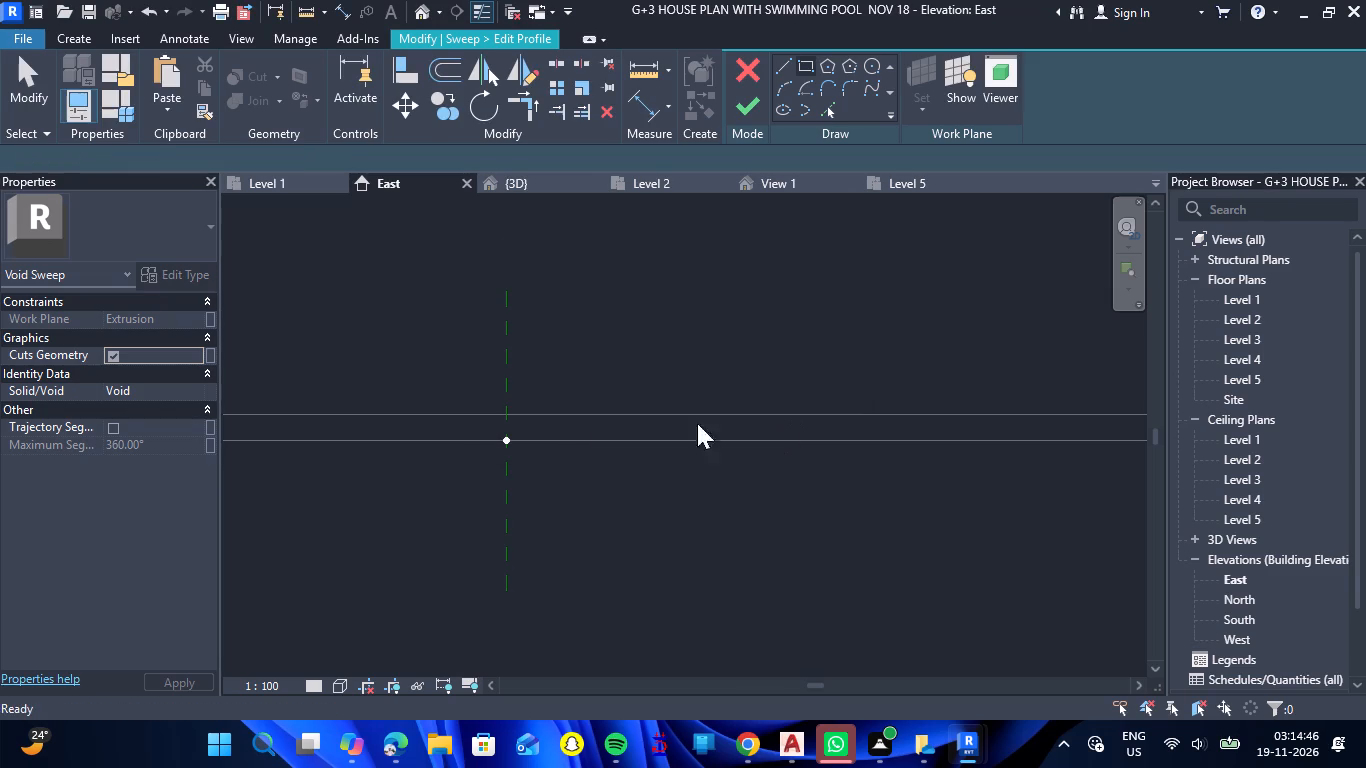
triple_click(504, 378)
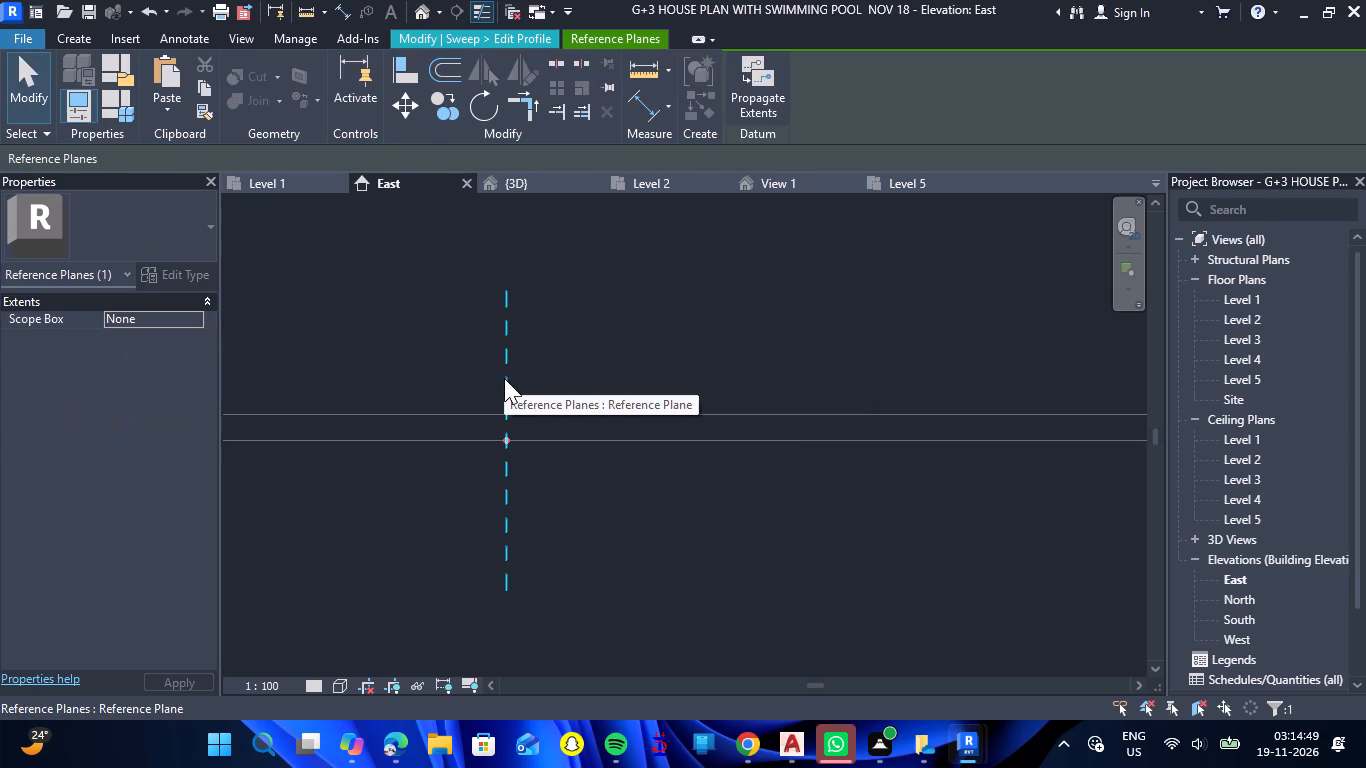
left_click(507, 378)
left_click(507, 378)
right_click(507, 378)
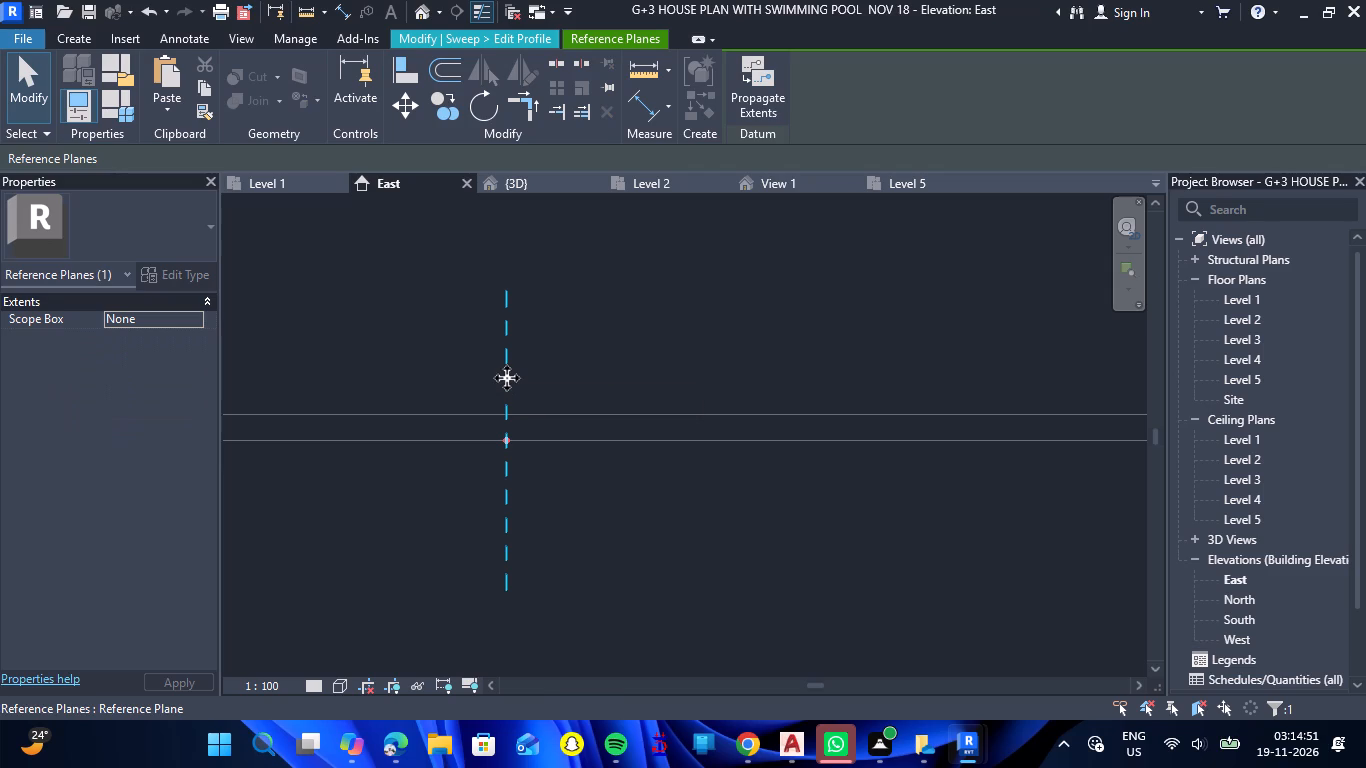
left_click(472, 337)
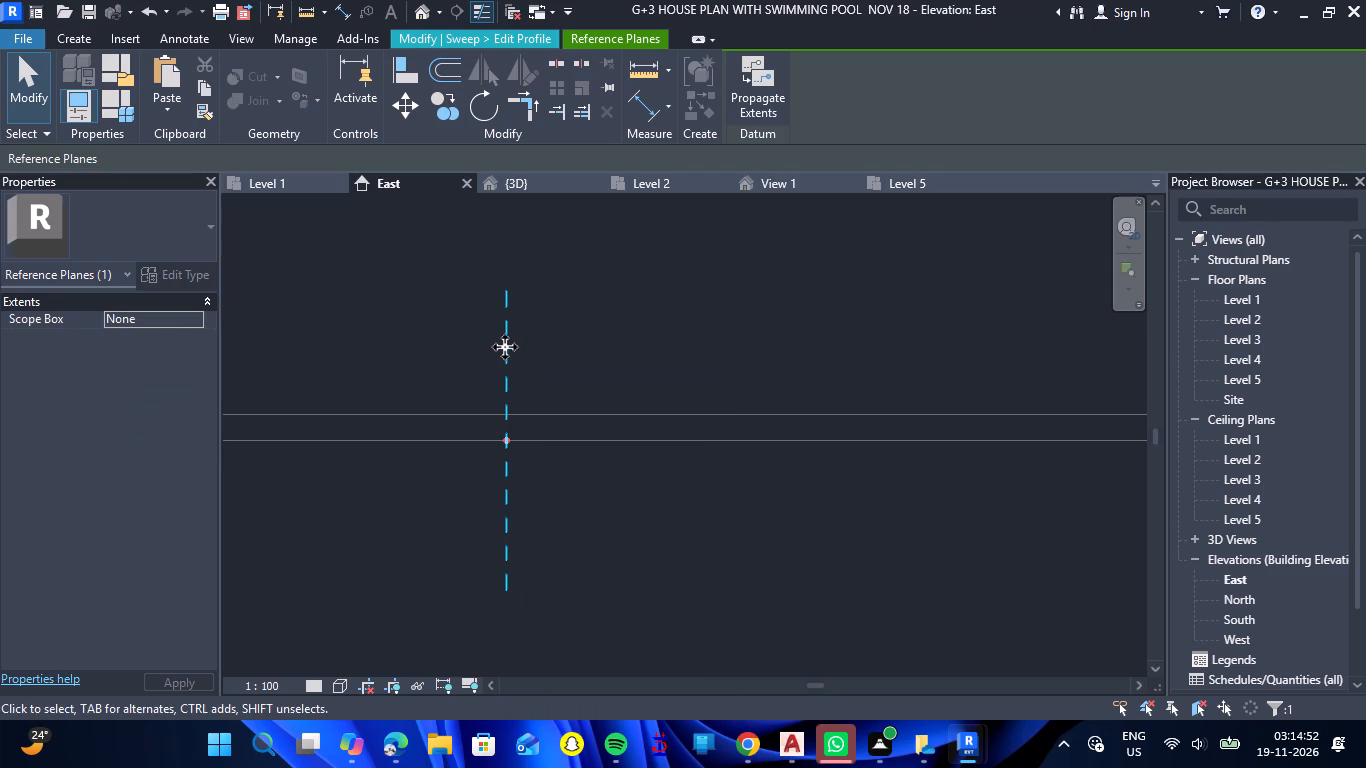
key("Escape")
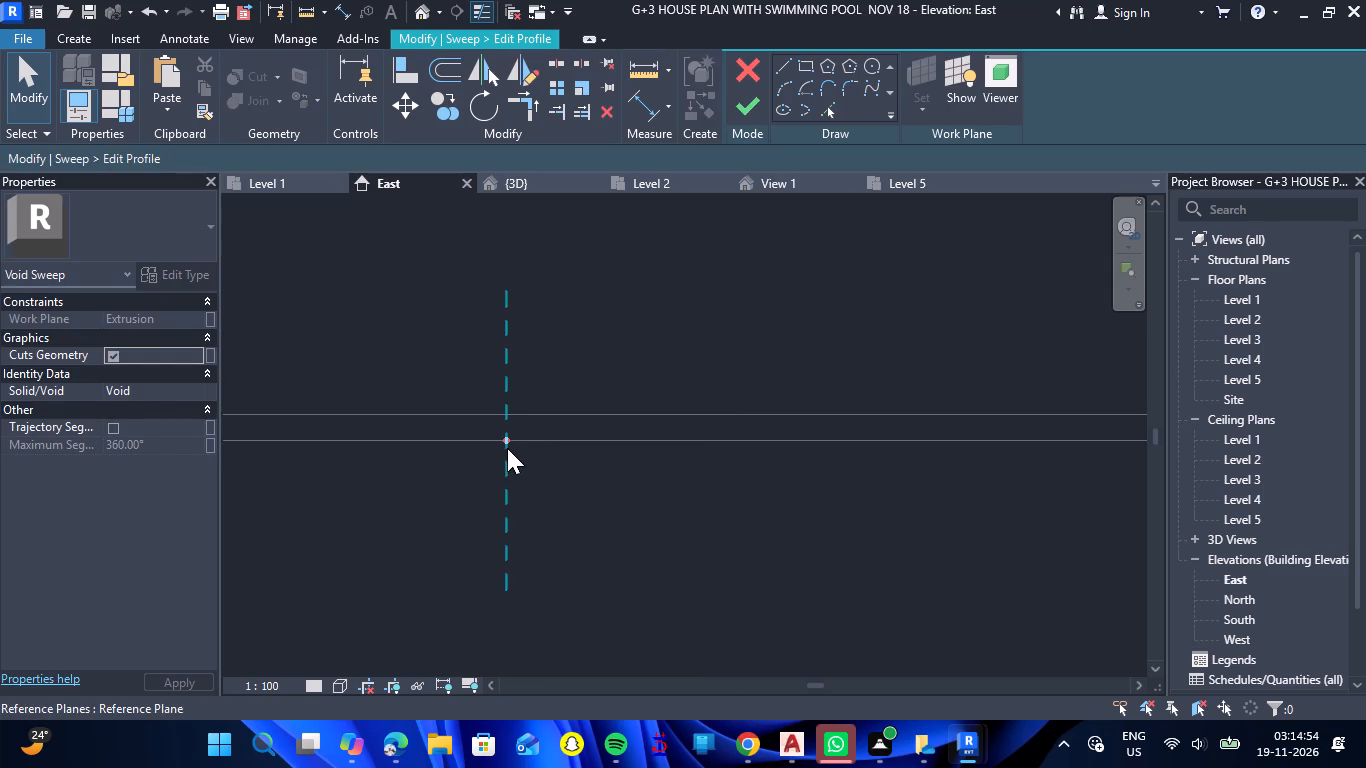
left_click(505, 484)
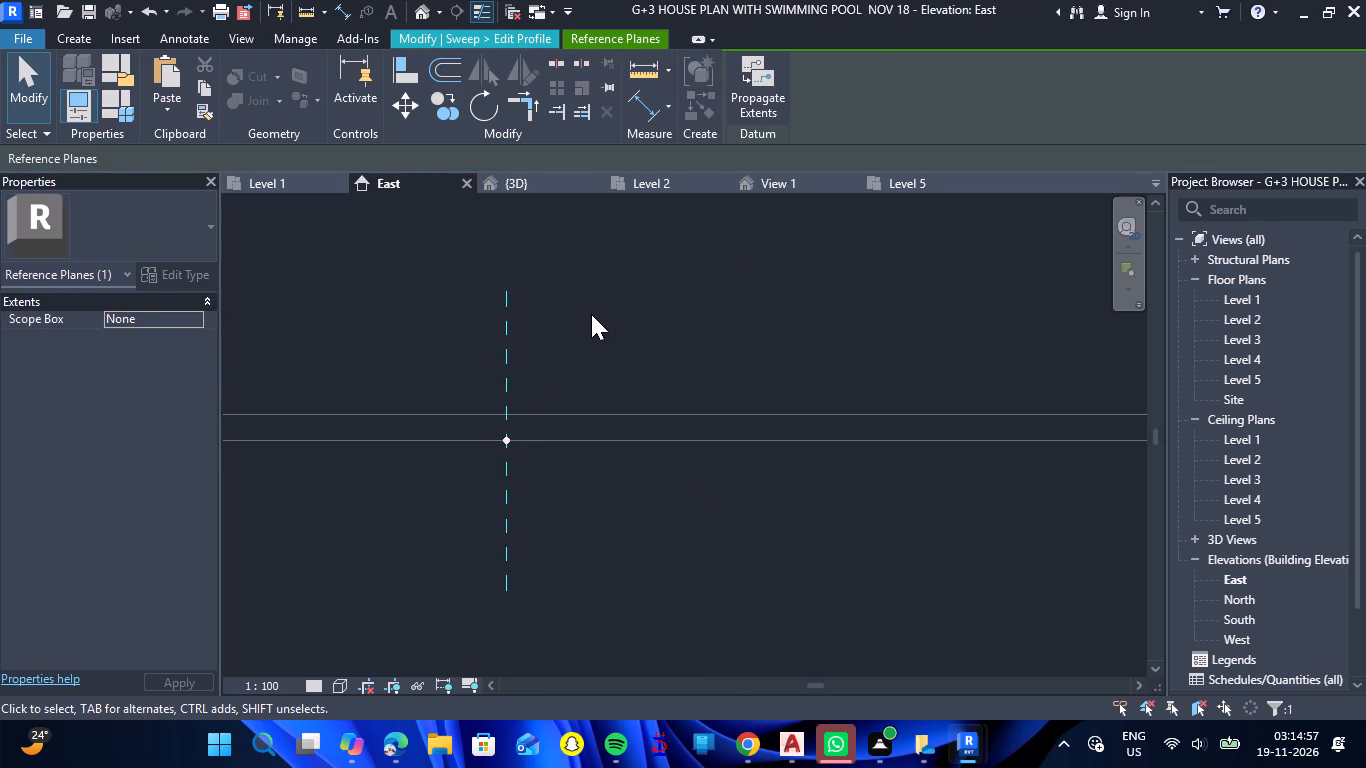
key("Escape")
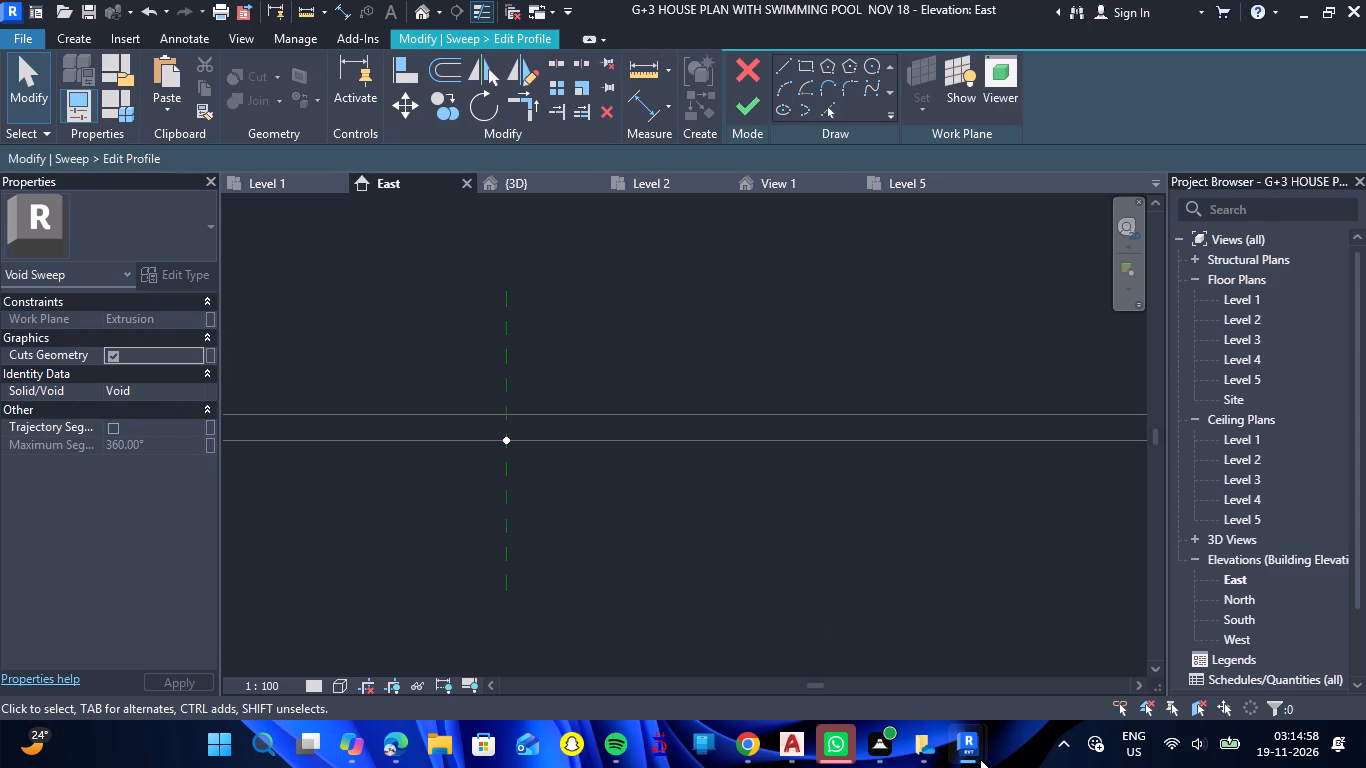
Switch to the Revit 2024 Home window and look through its recent models, sample families and new-project option.
left_click(1014, 667)
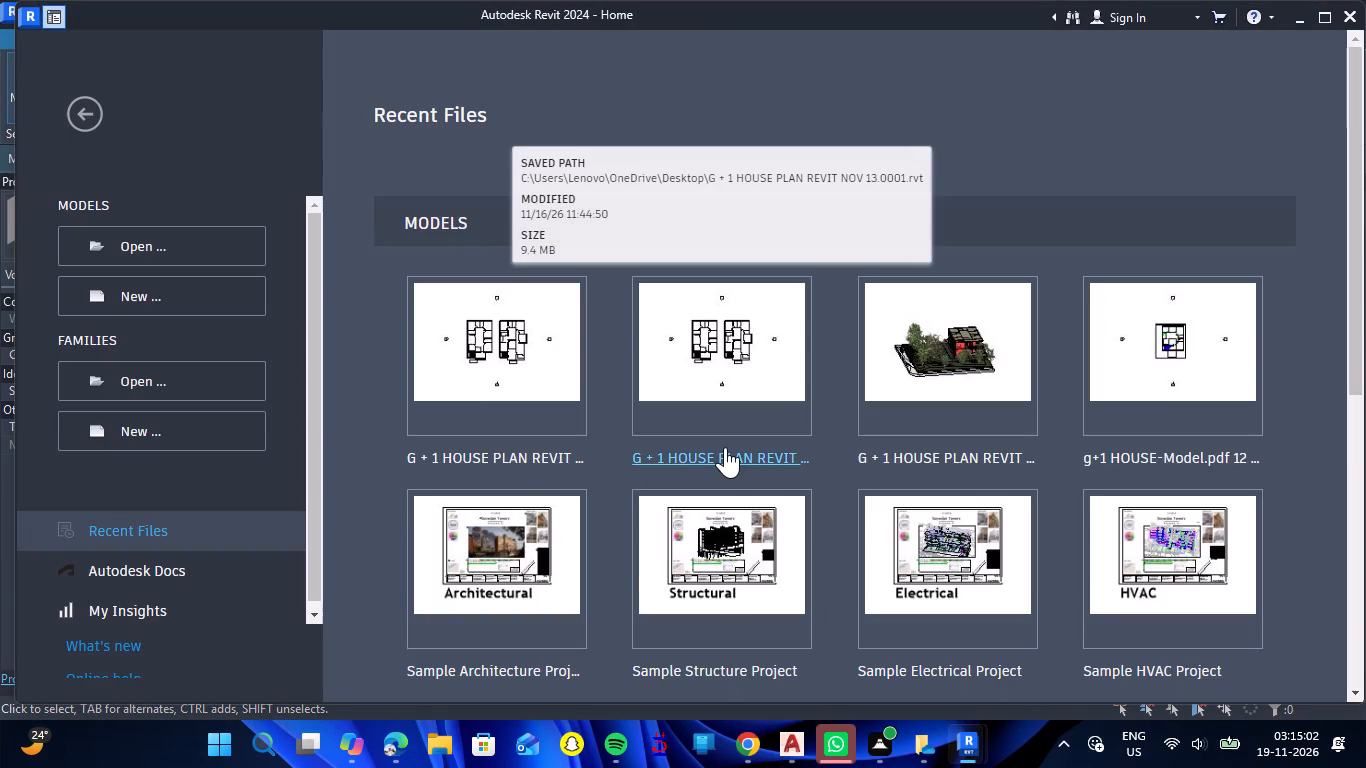
scroll(784, 441, "down", 3)
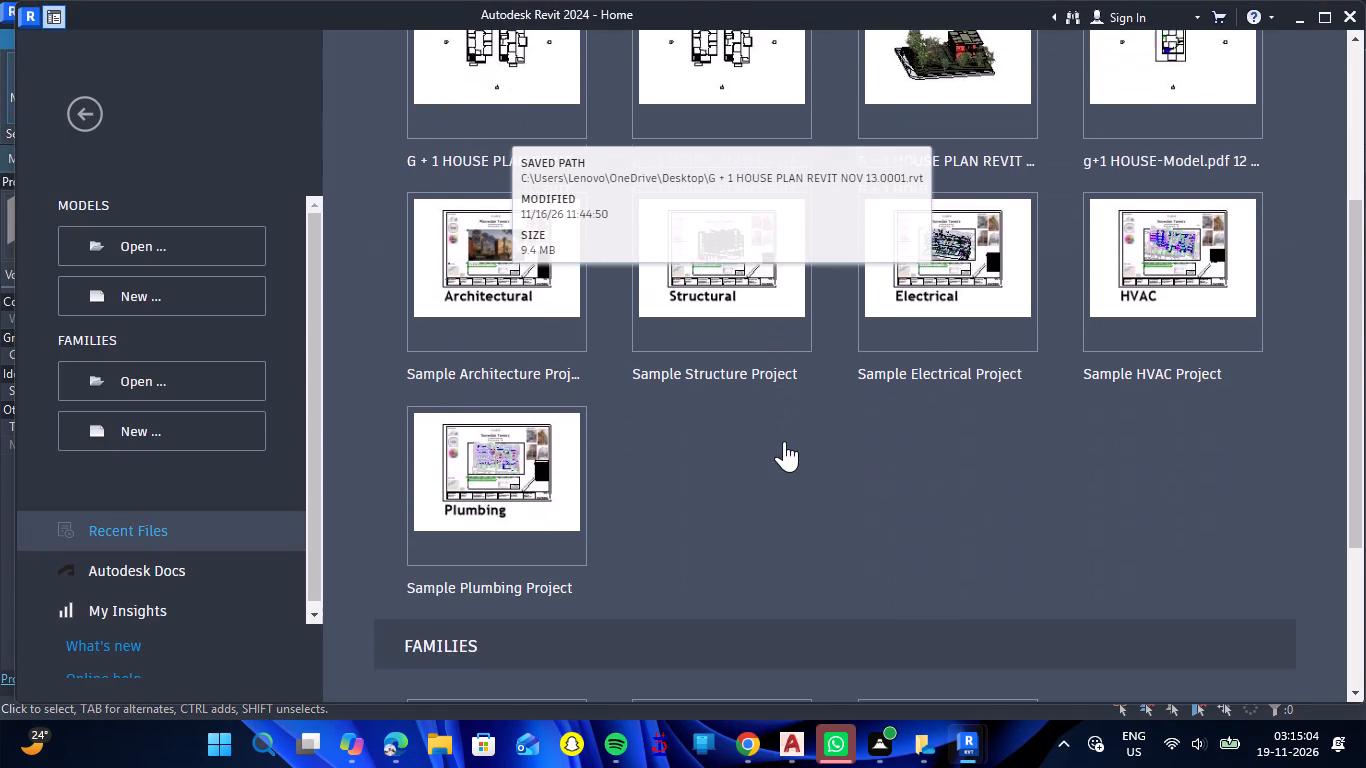
scroll(784, 441, "down", 4)
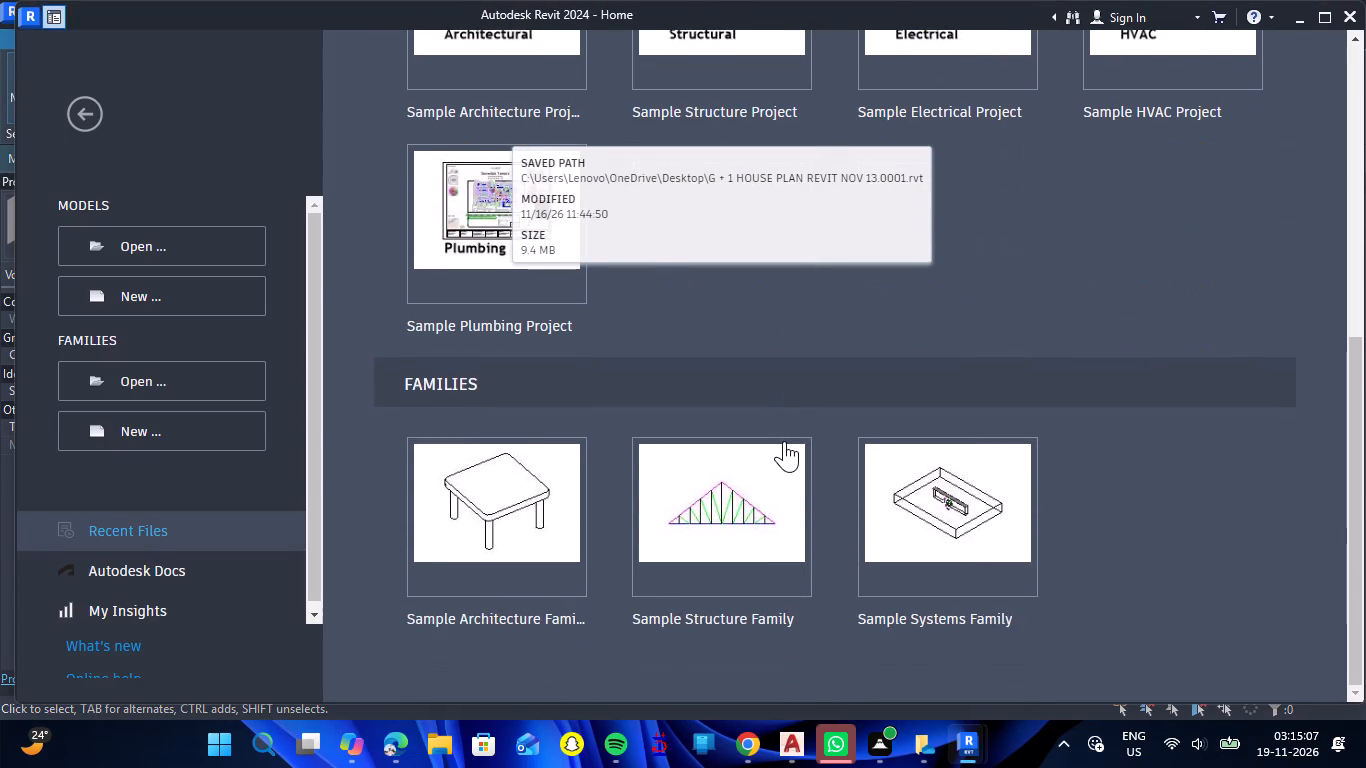
scroll(784, 441, "up", 5)
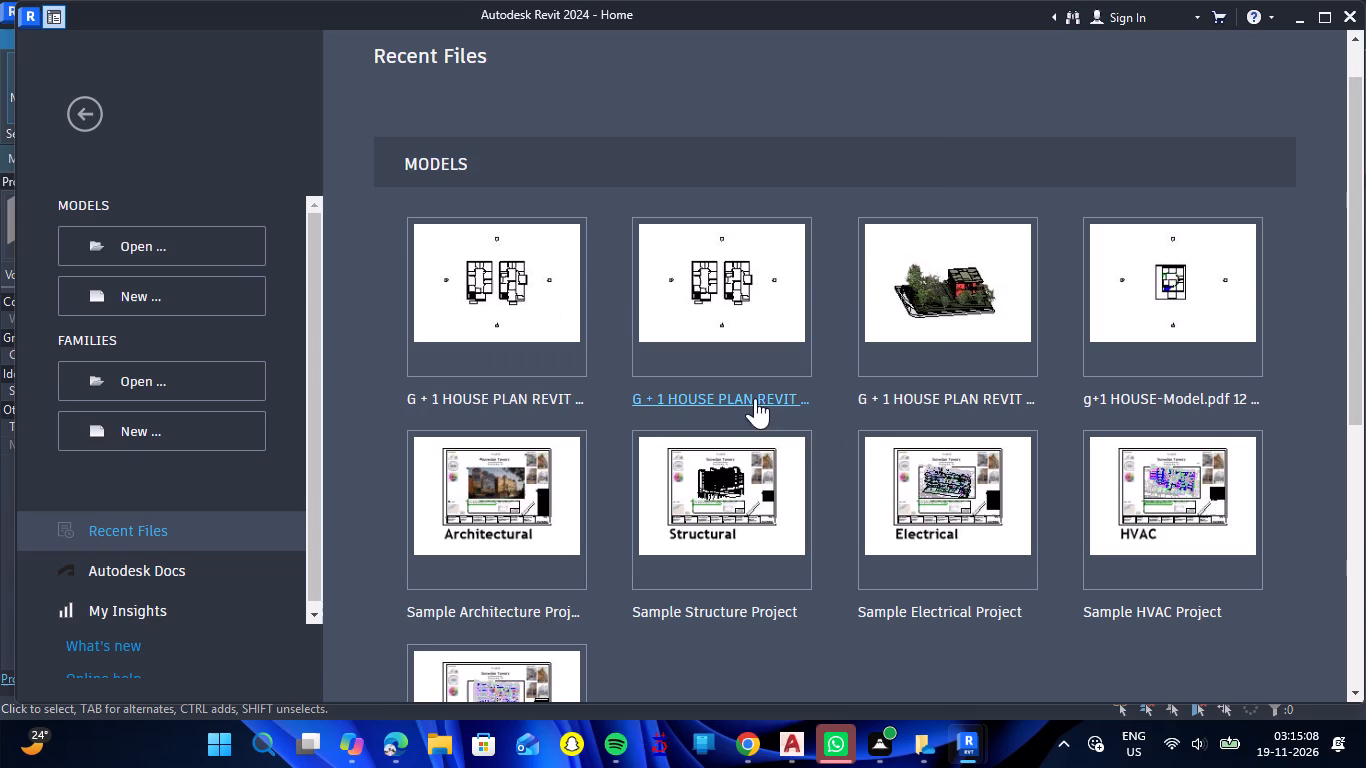
left_click(252, 303)
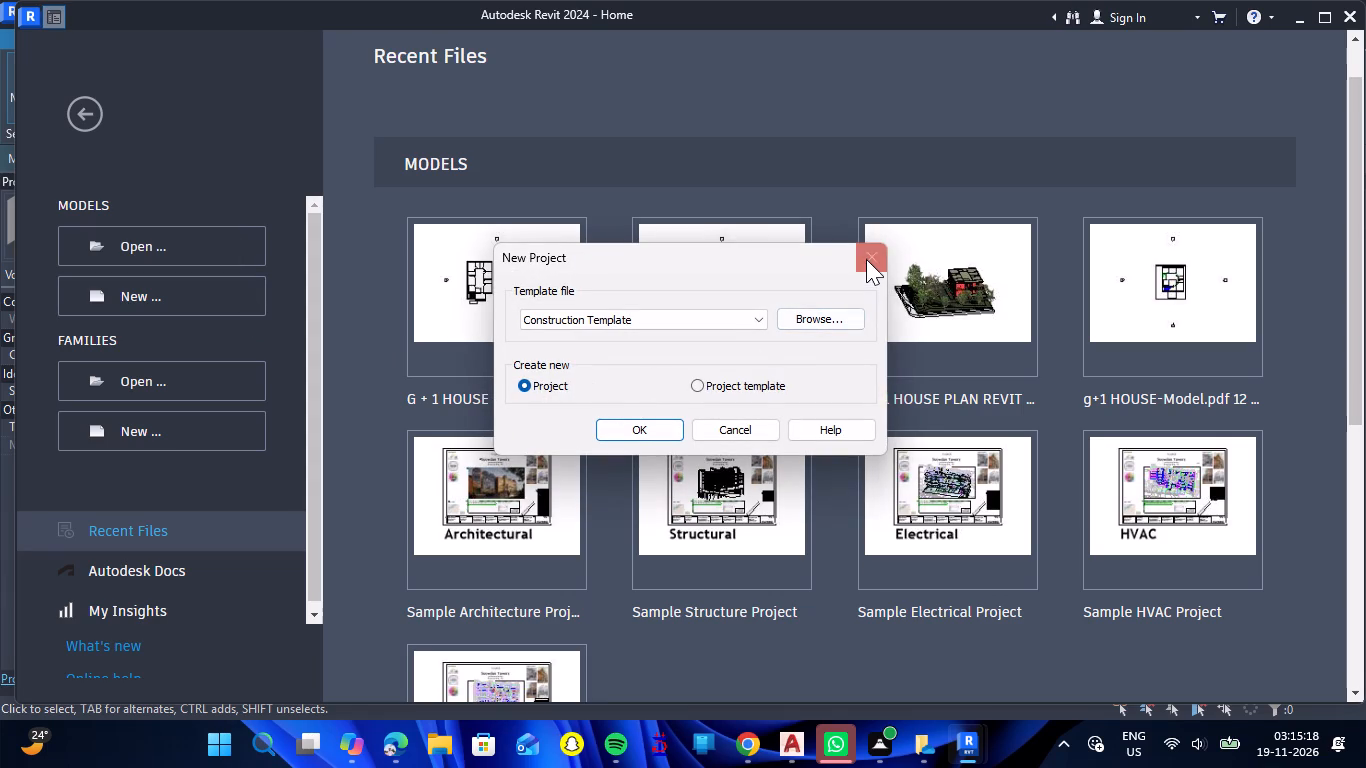
left_click(864, 254)
scroll(136, 544, "down", 3)
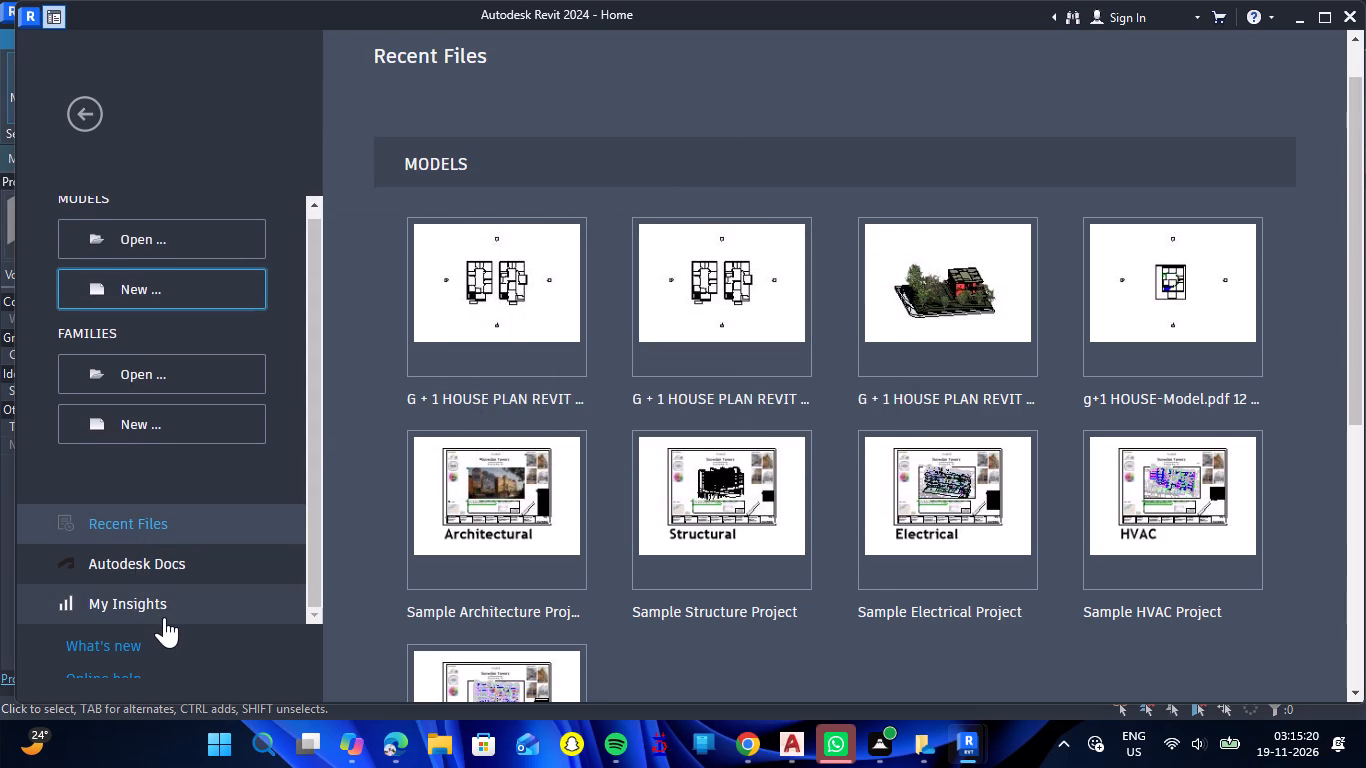
left_click(167, 613)
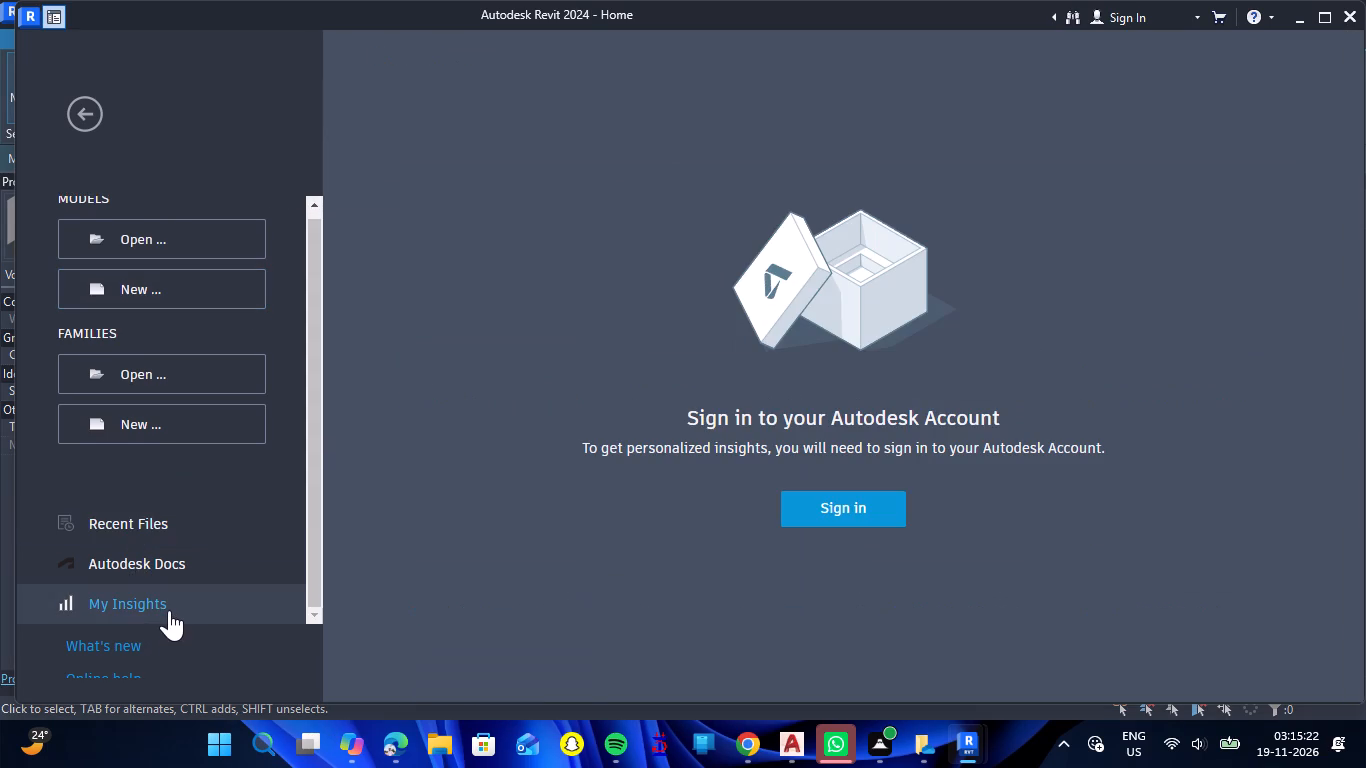
scroll(186, 576, "down", 6)
scroll(124, 636, "down", 6)
scroll(176, 578, "up", 8)
scroll(183, 572, "down", 6)
left_click(181, 535)
scroll(606, 493, "down", 7)
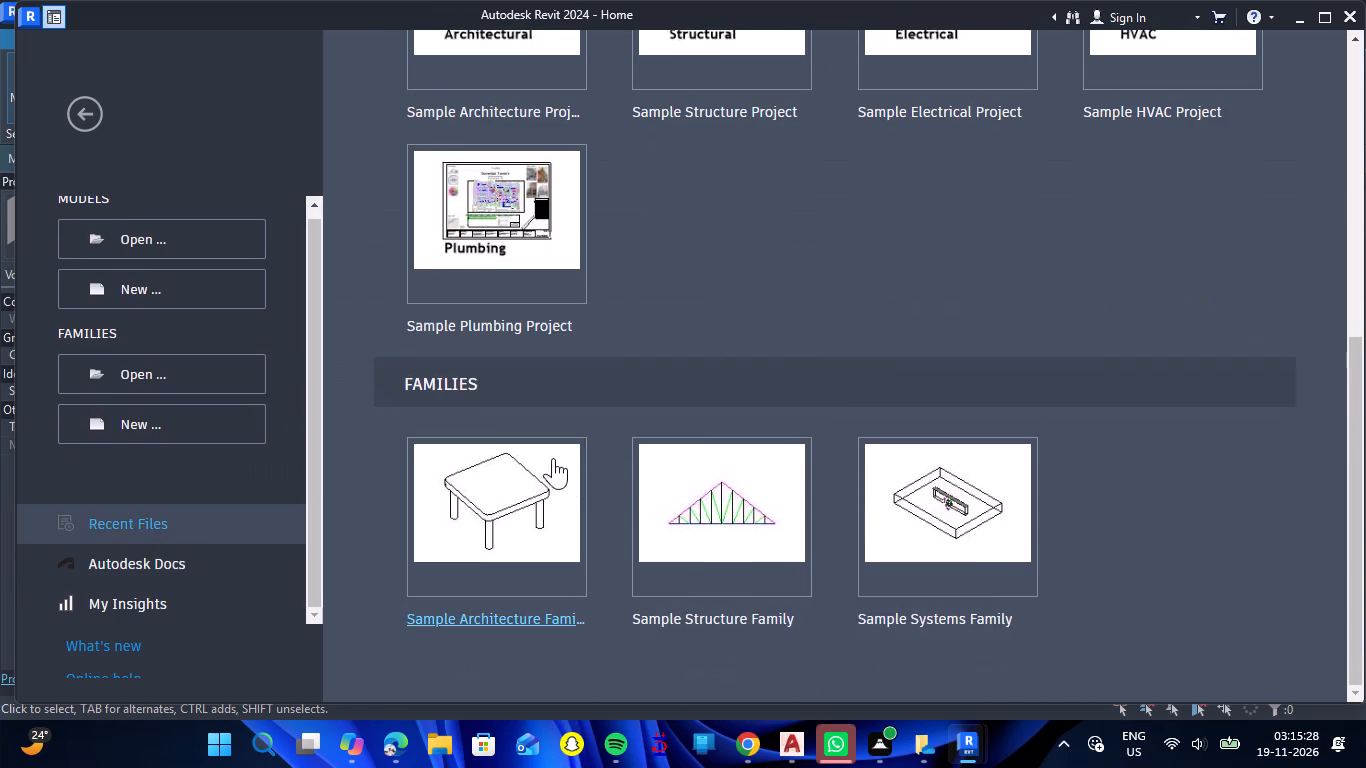
scroll(492, 406, "up", 8)
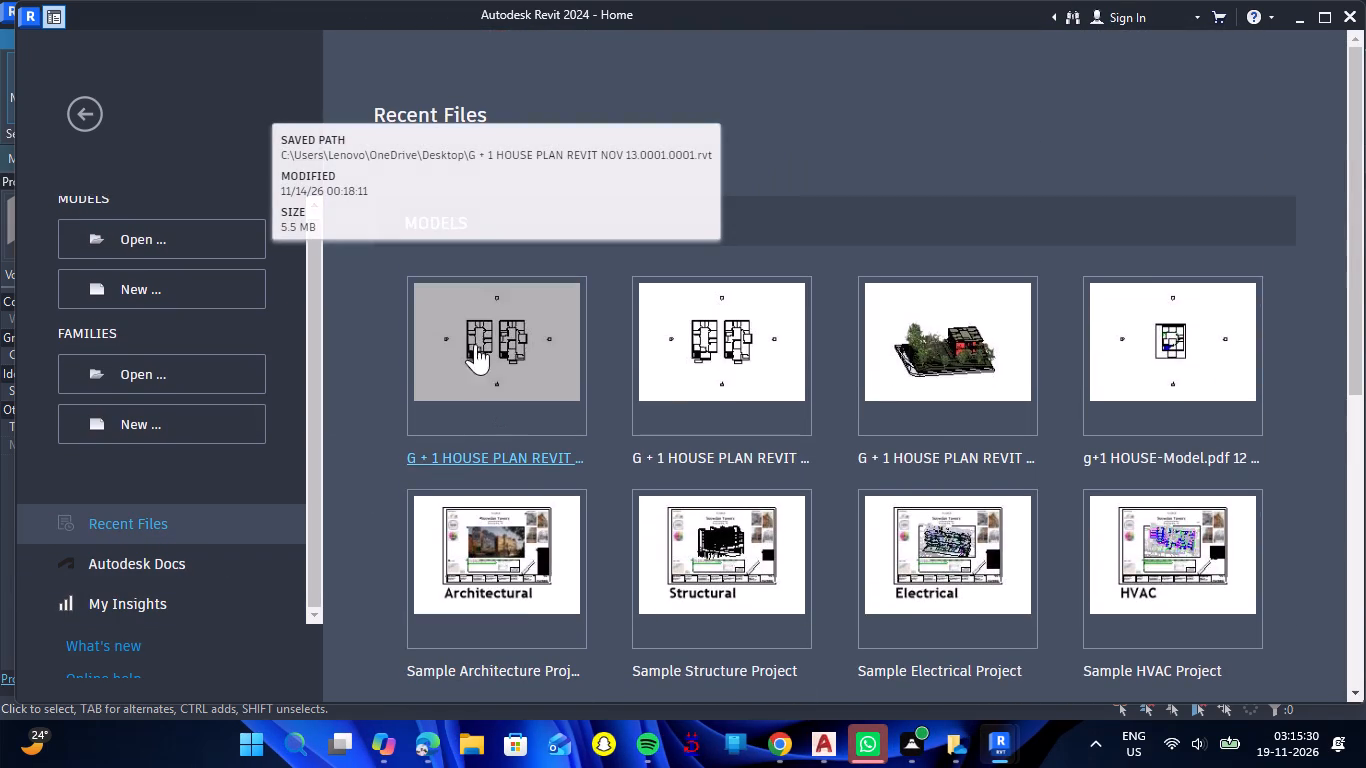
left_click(446, 225)
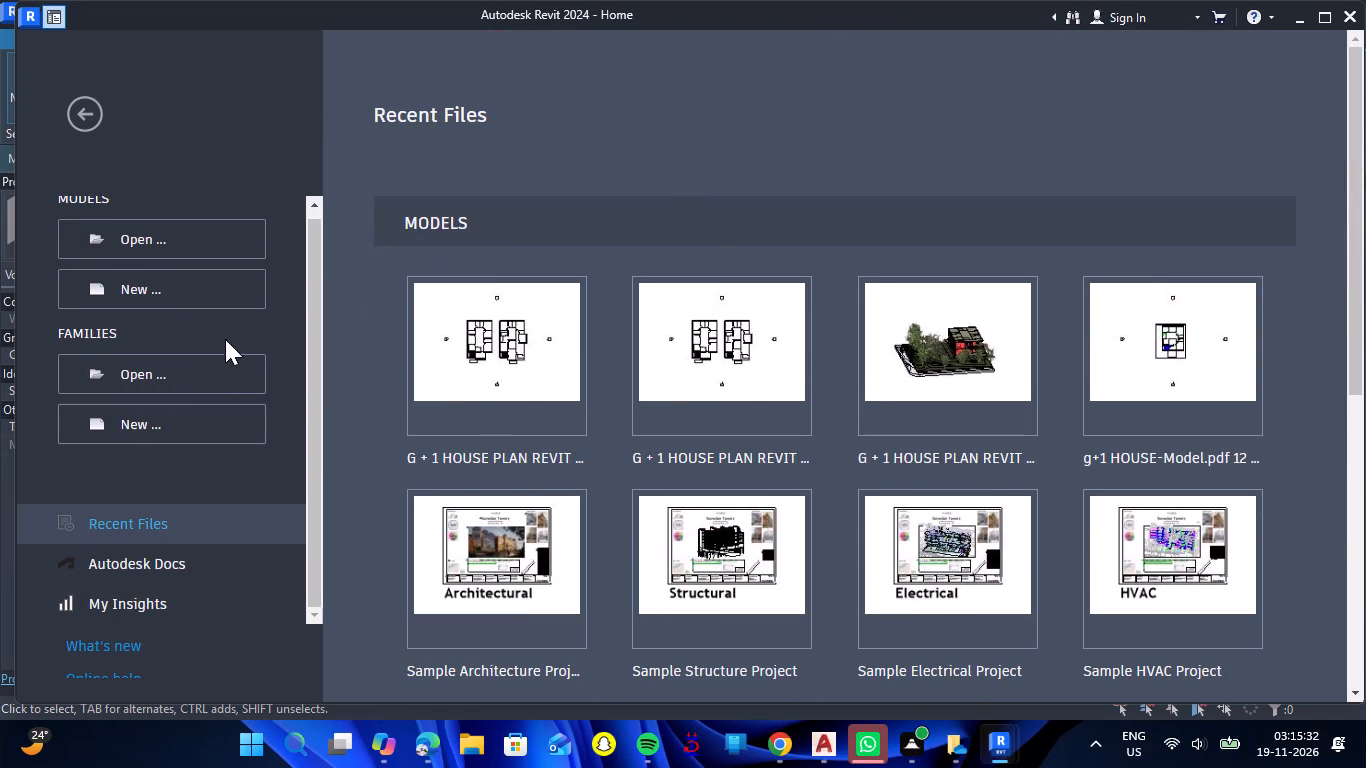
Create a new project from the Default_I_ENU template.
left_click(230, 299)
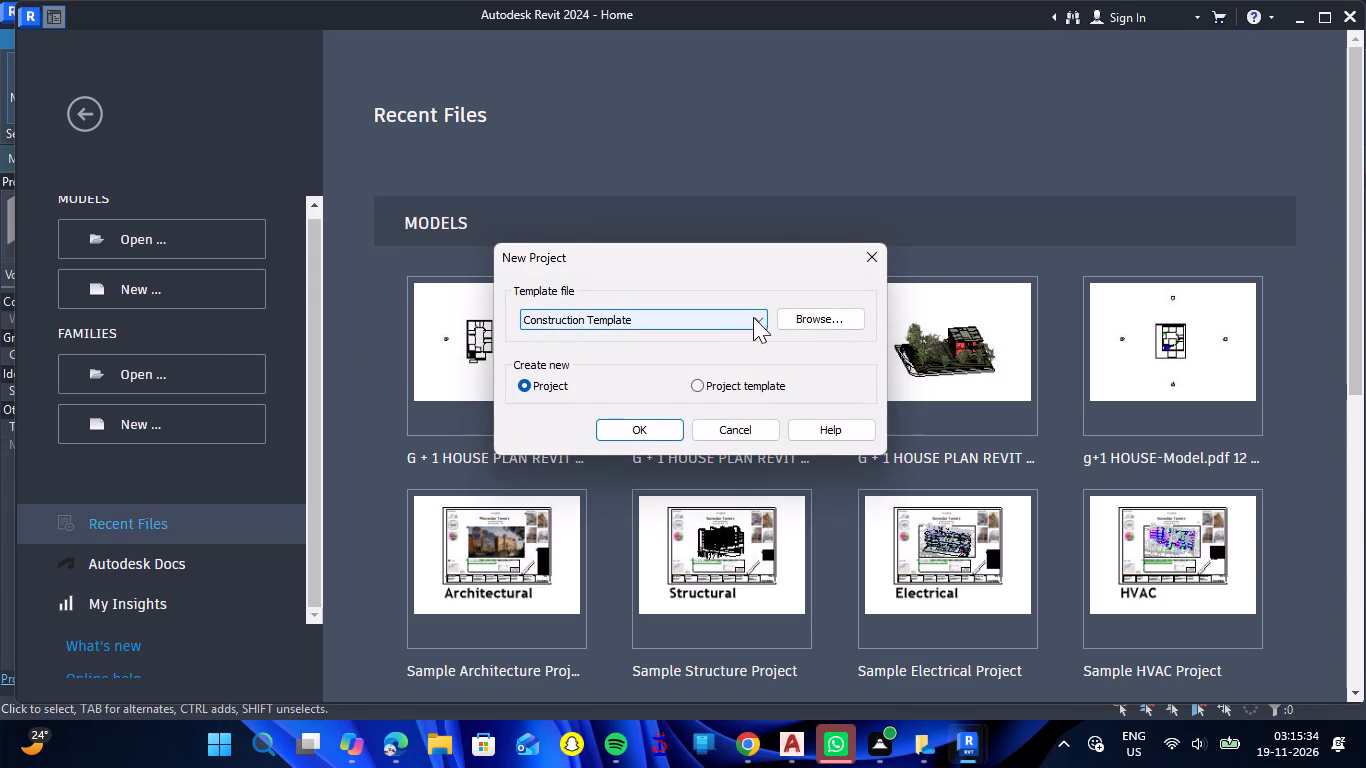
left_click(753, 317)
scroll(631, 396, "down", 3)
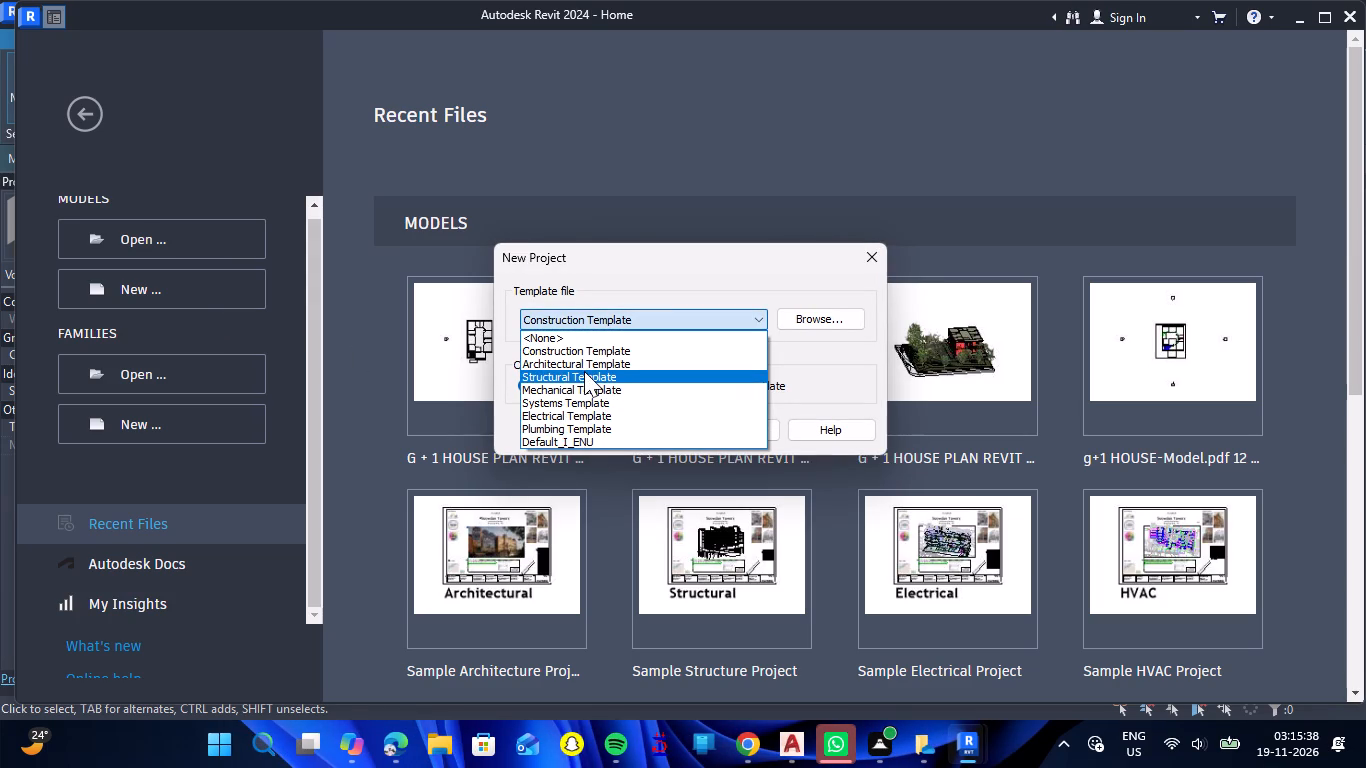
left_click(587, 438)
left_click(627, 422)
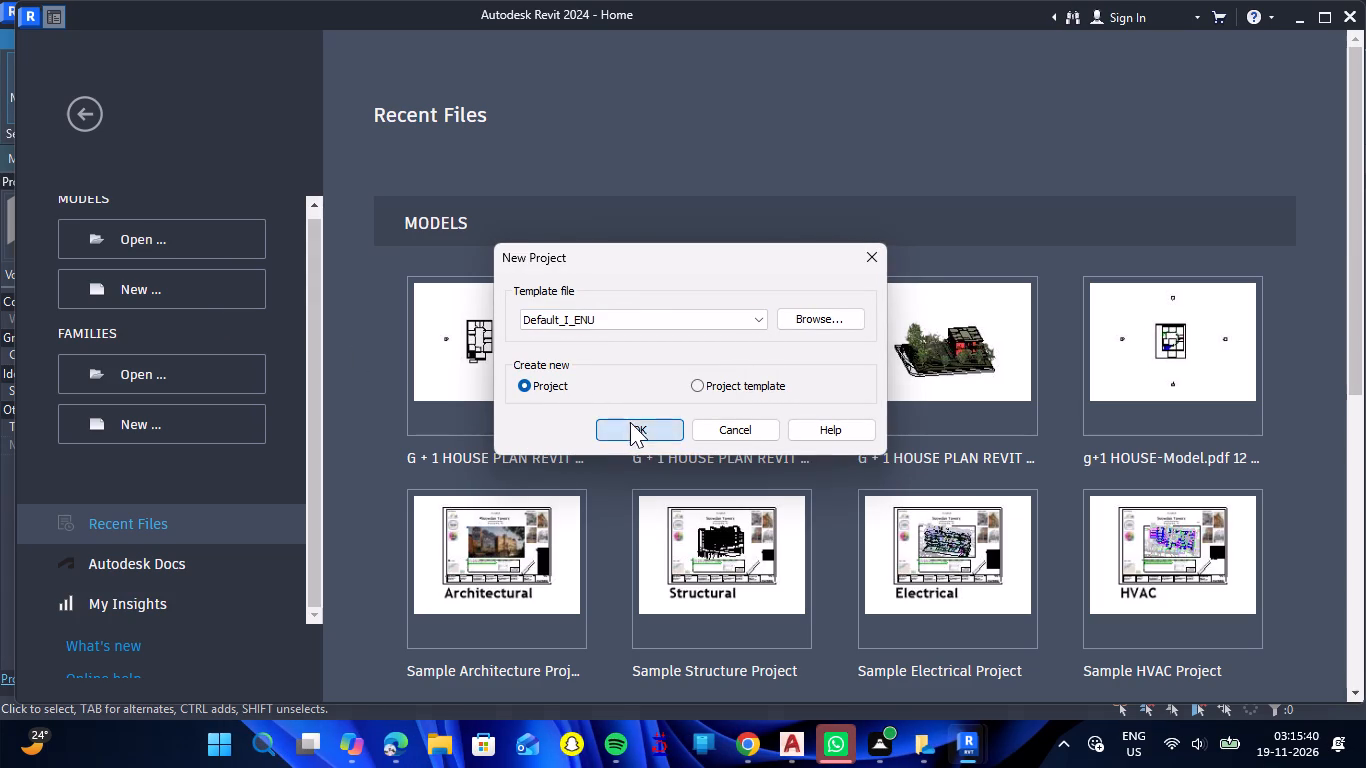
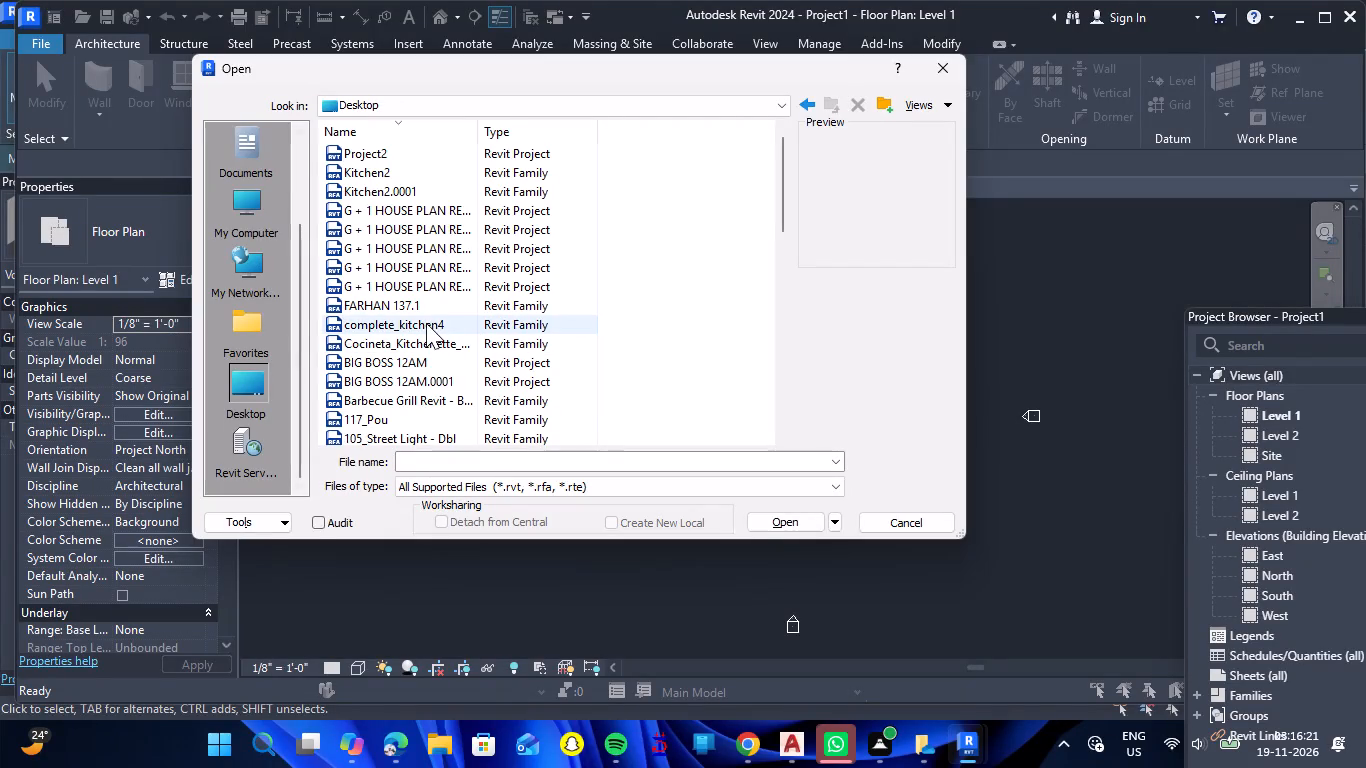
Open the FARHAN 137.1 family file from the Desktop folder.
scroll(441, 301, "down", 1)
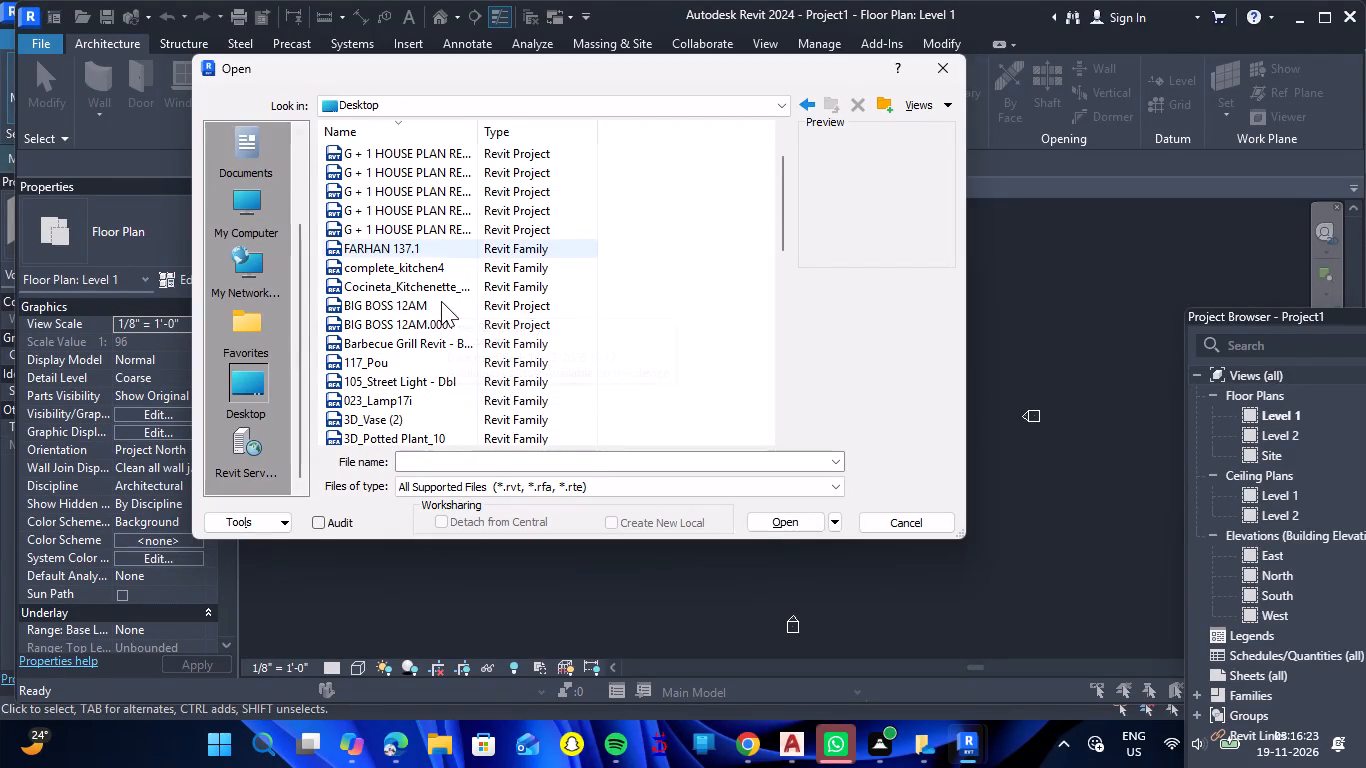
double_click(443, 244)
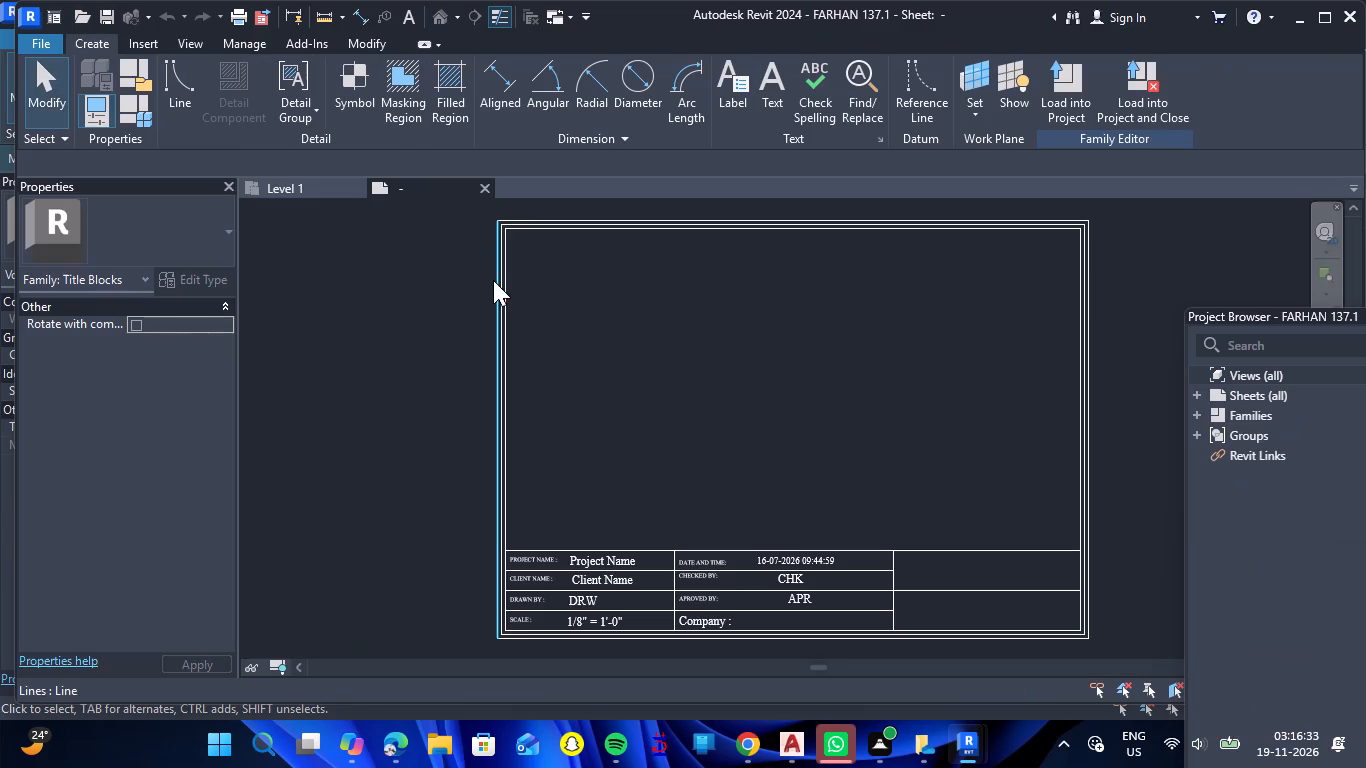
Return to Project1's Level 1 floor plan and browse the Desktop's files and folders for another file to open.
left_click(313, 190)
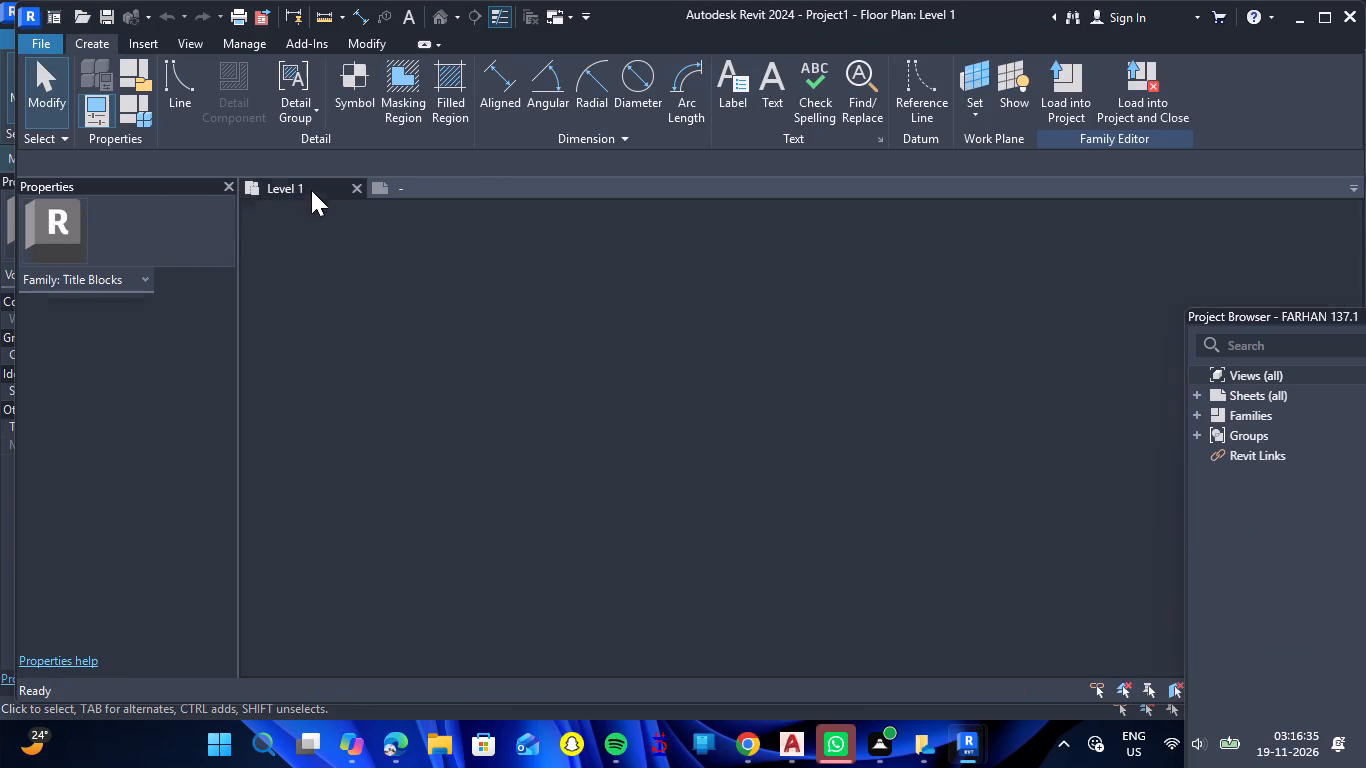
double_click(56, 50)
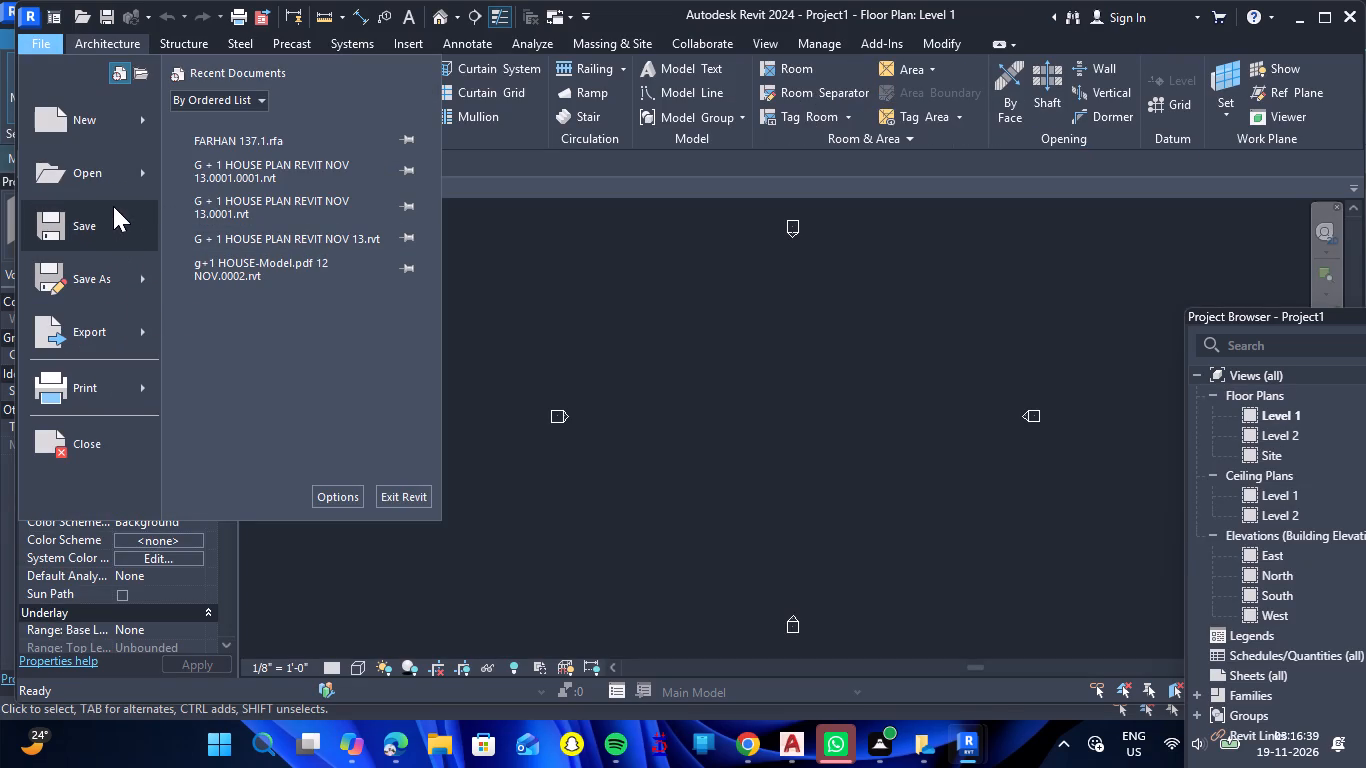
left_click(51, 170)
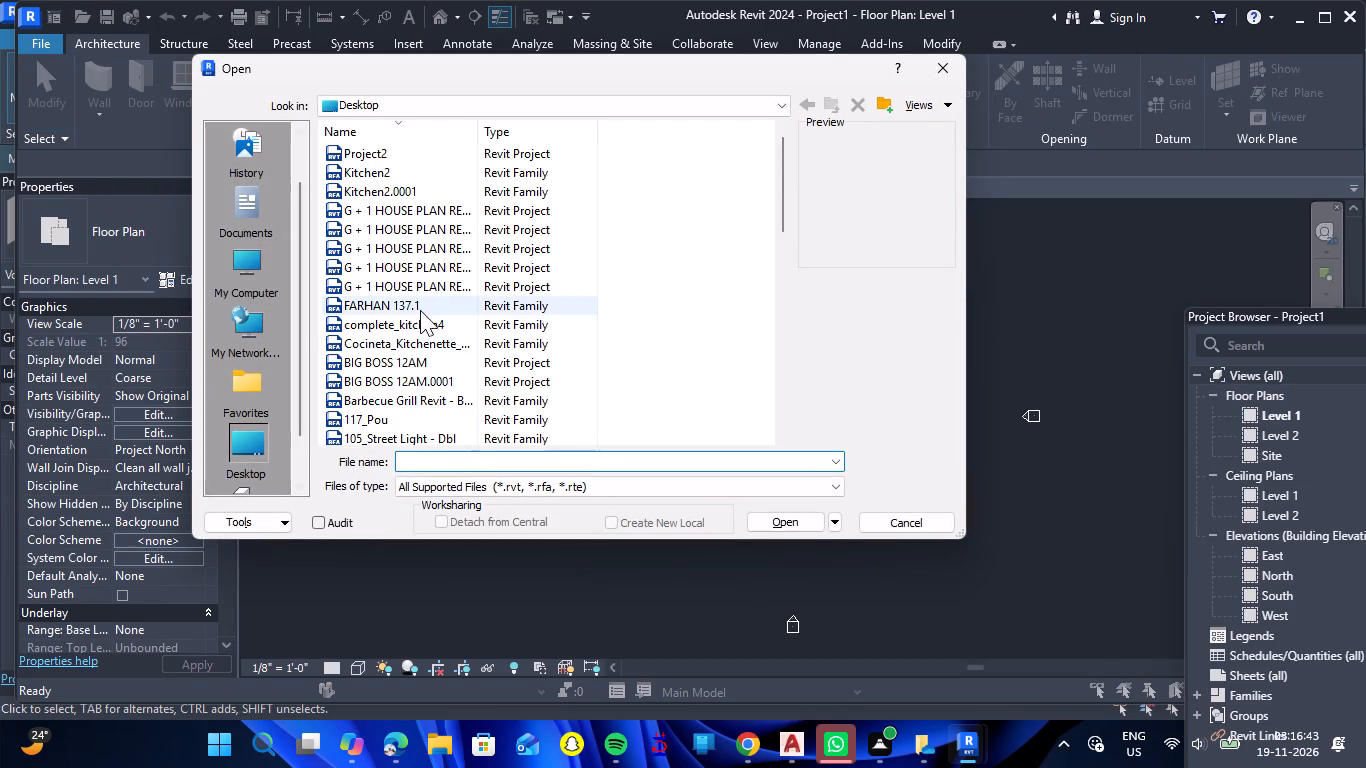
scroll(453, 318, "down", 7)
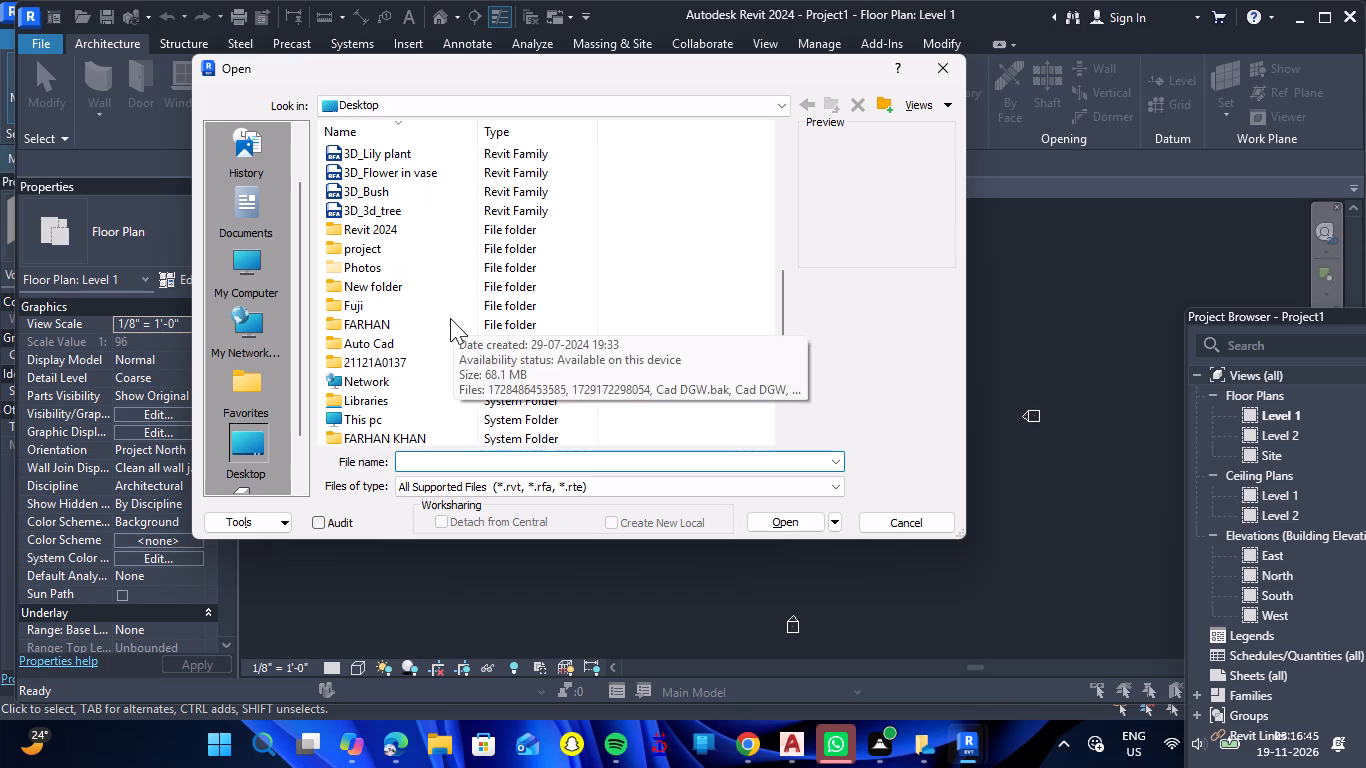
scroll(450, 318, "down", 1)
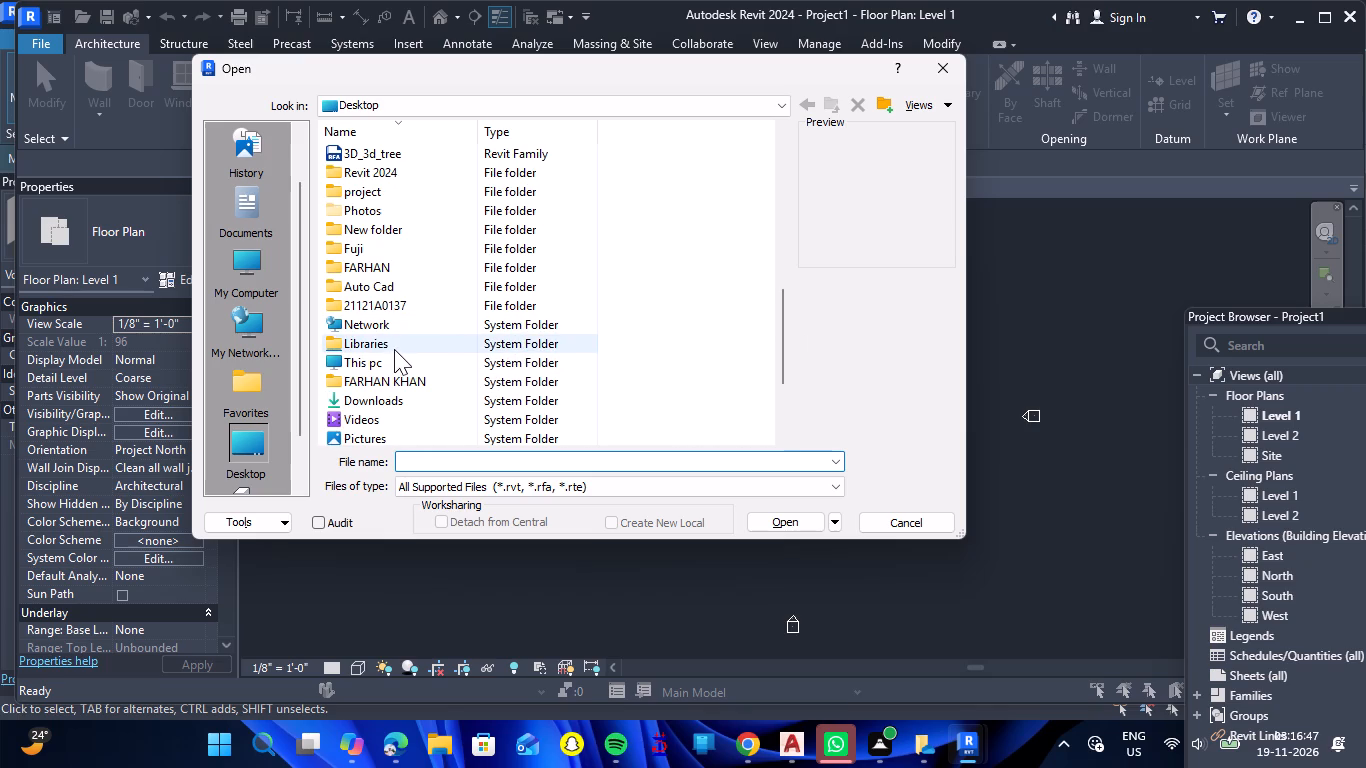